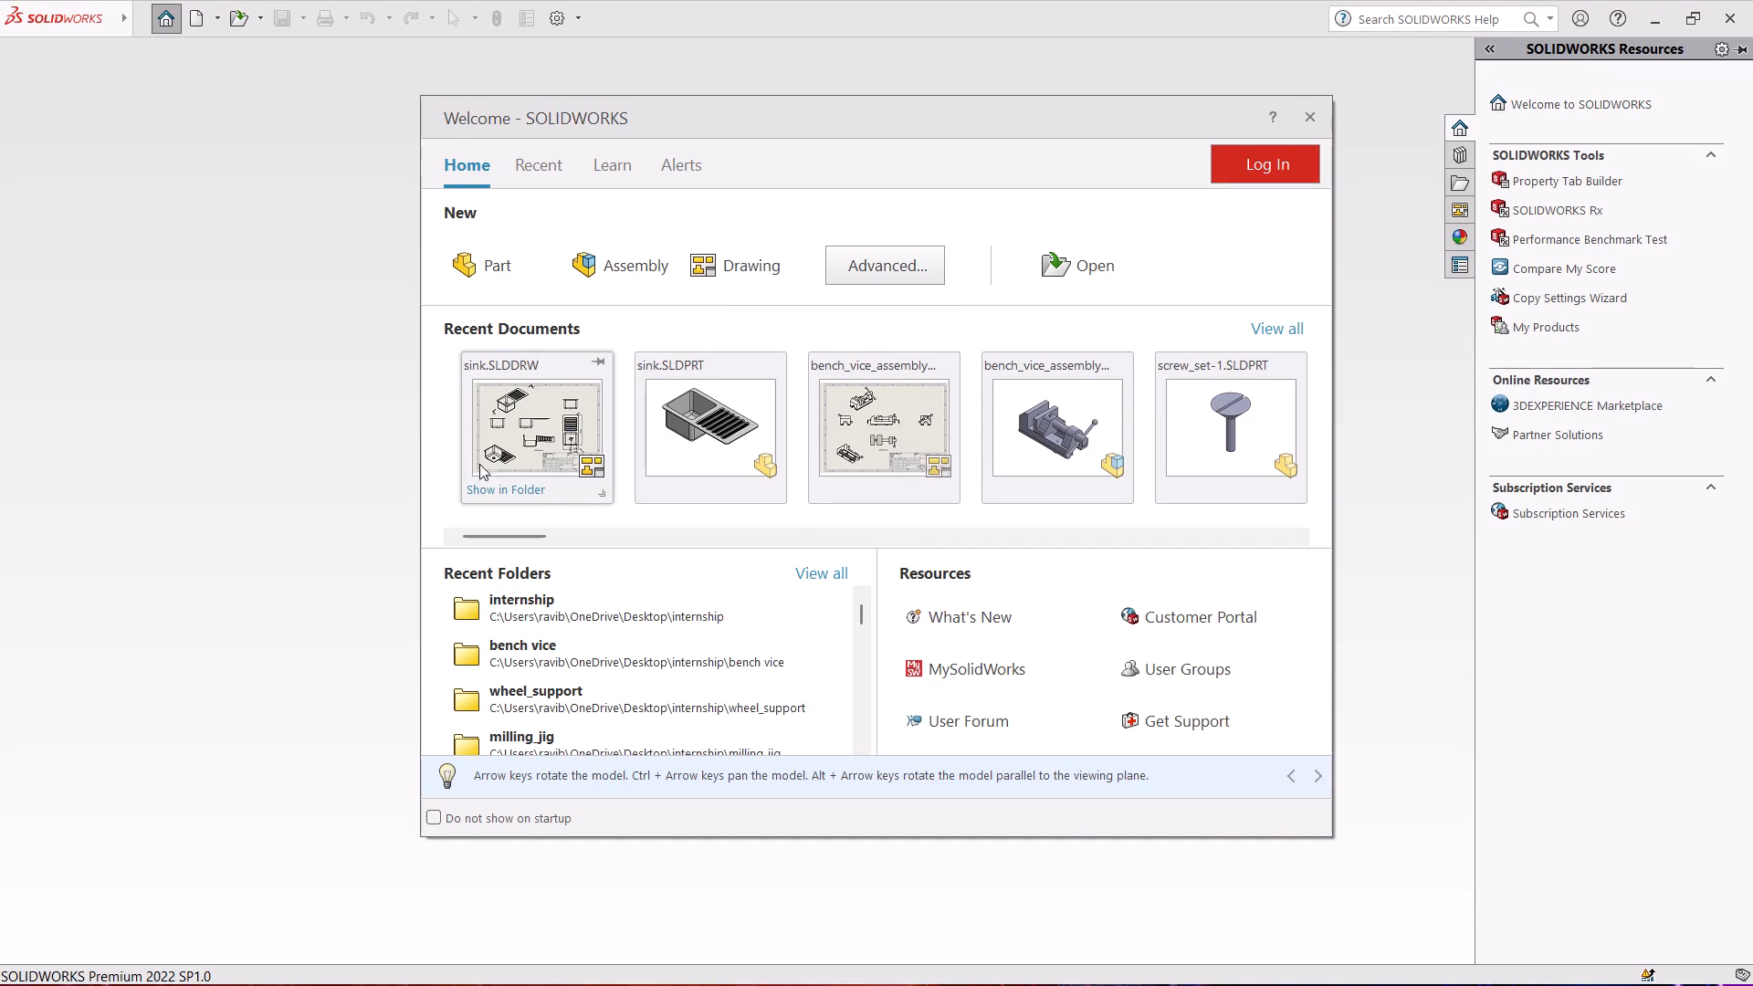
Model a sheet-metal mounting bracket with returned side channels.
Create a new part document.
click(464, 256)
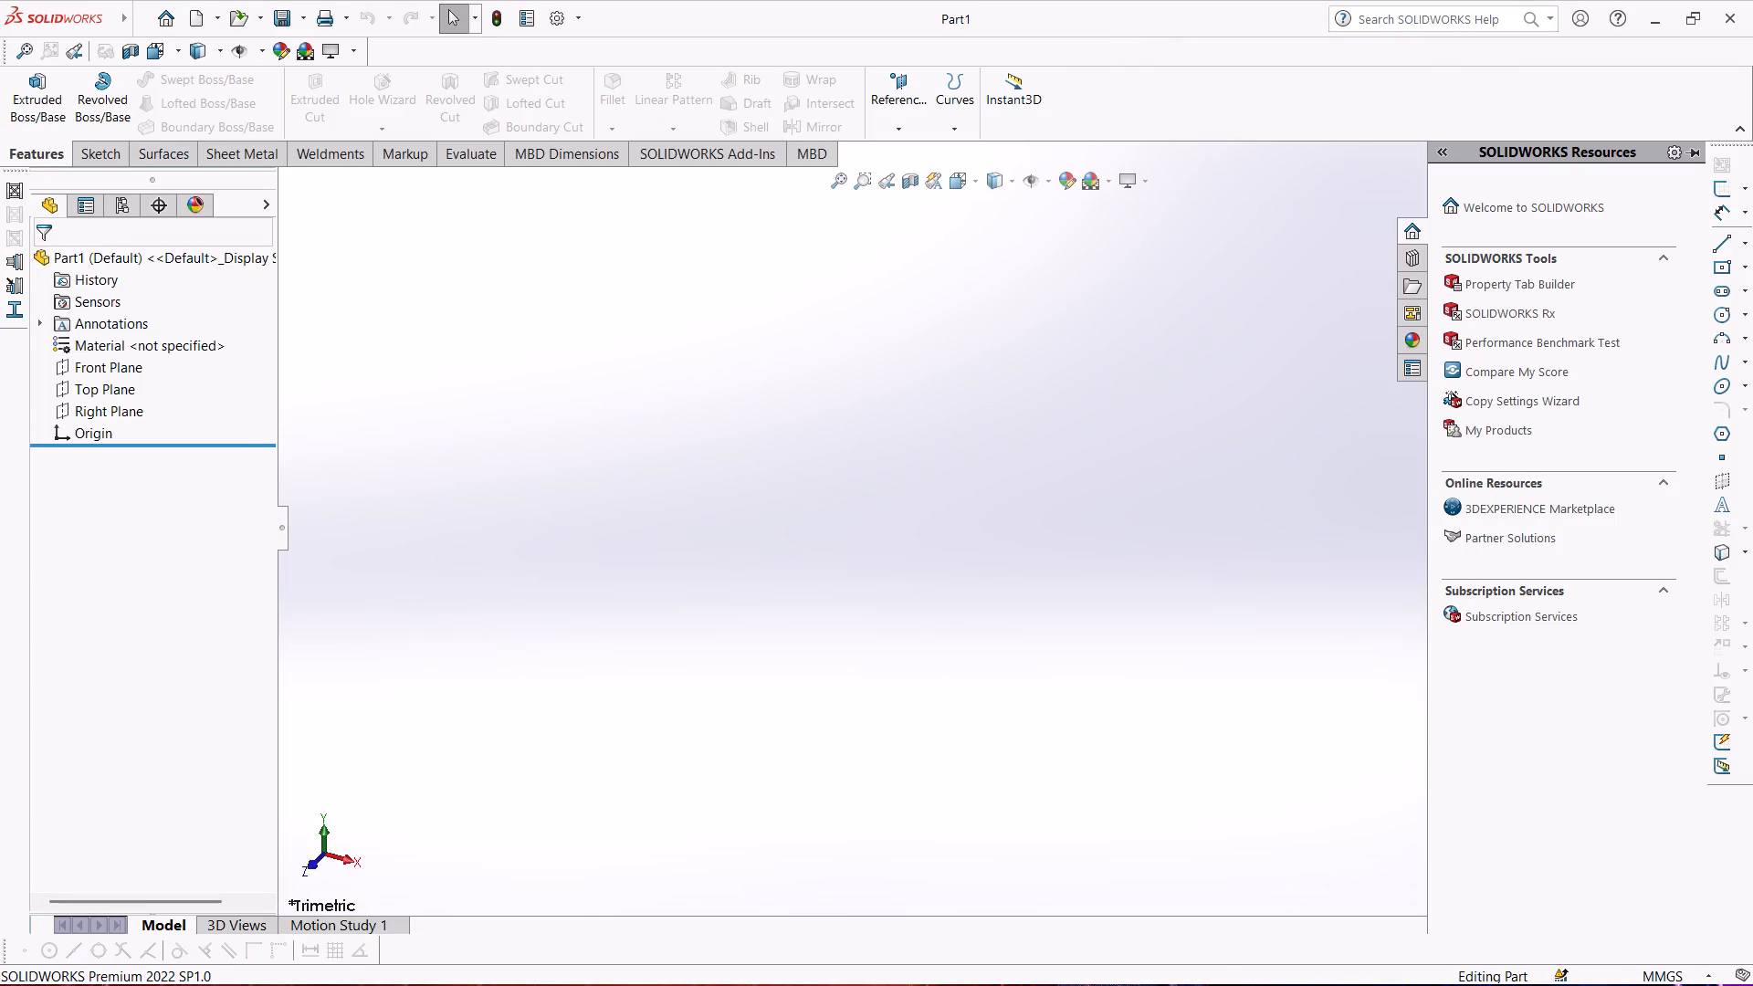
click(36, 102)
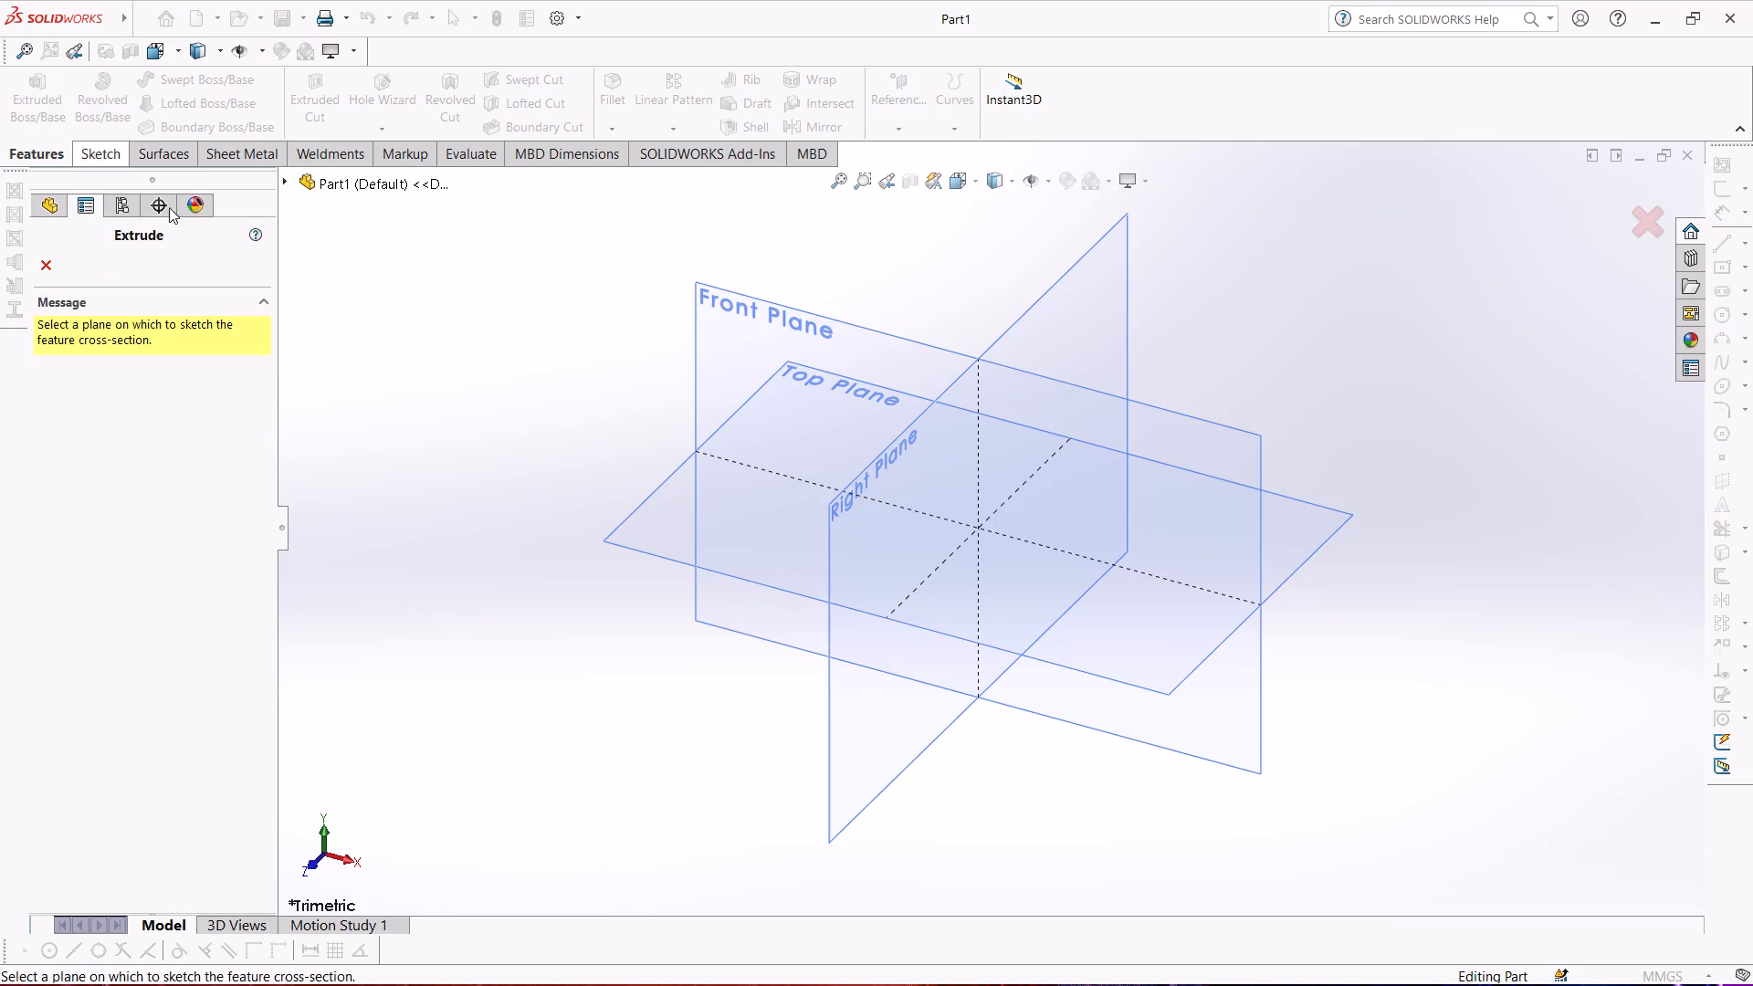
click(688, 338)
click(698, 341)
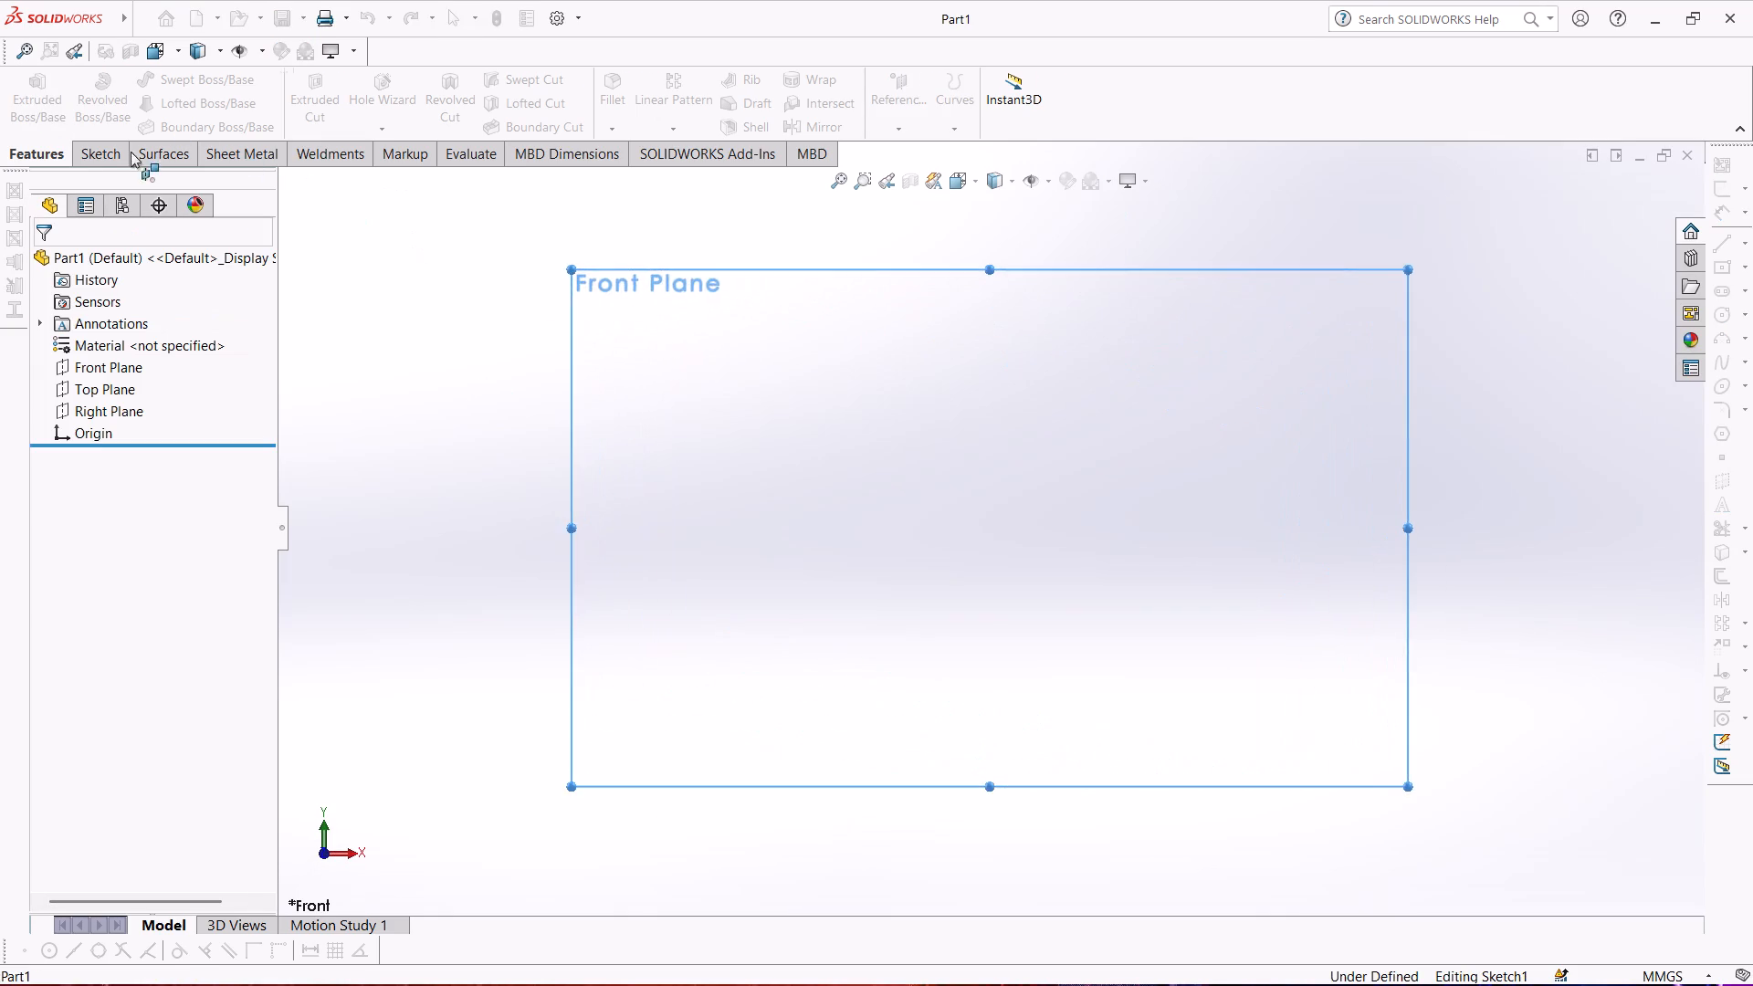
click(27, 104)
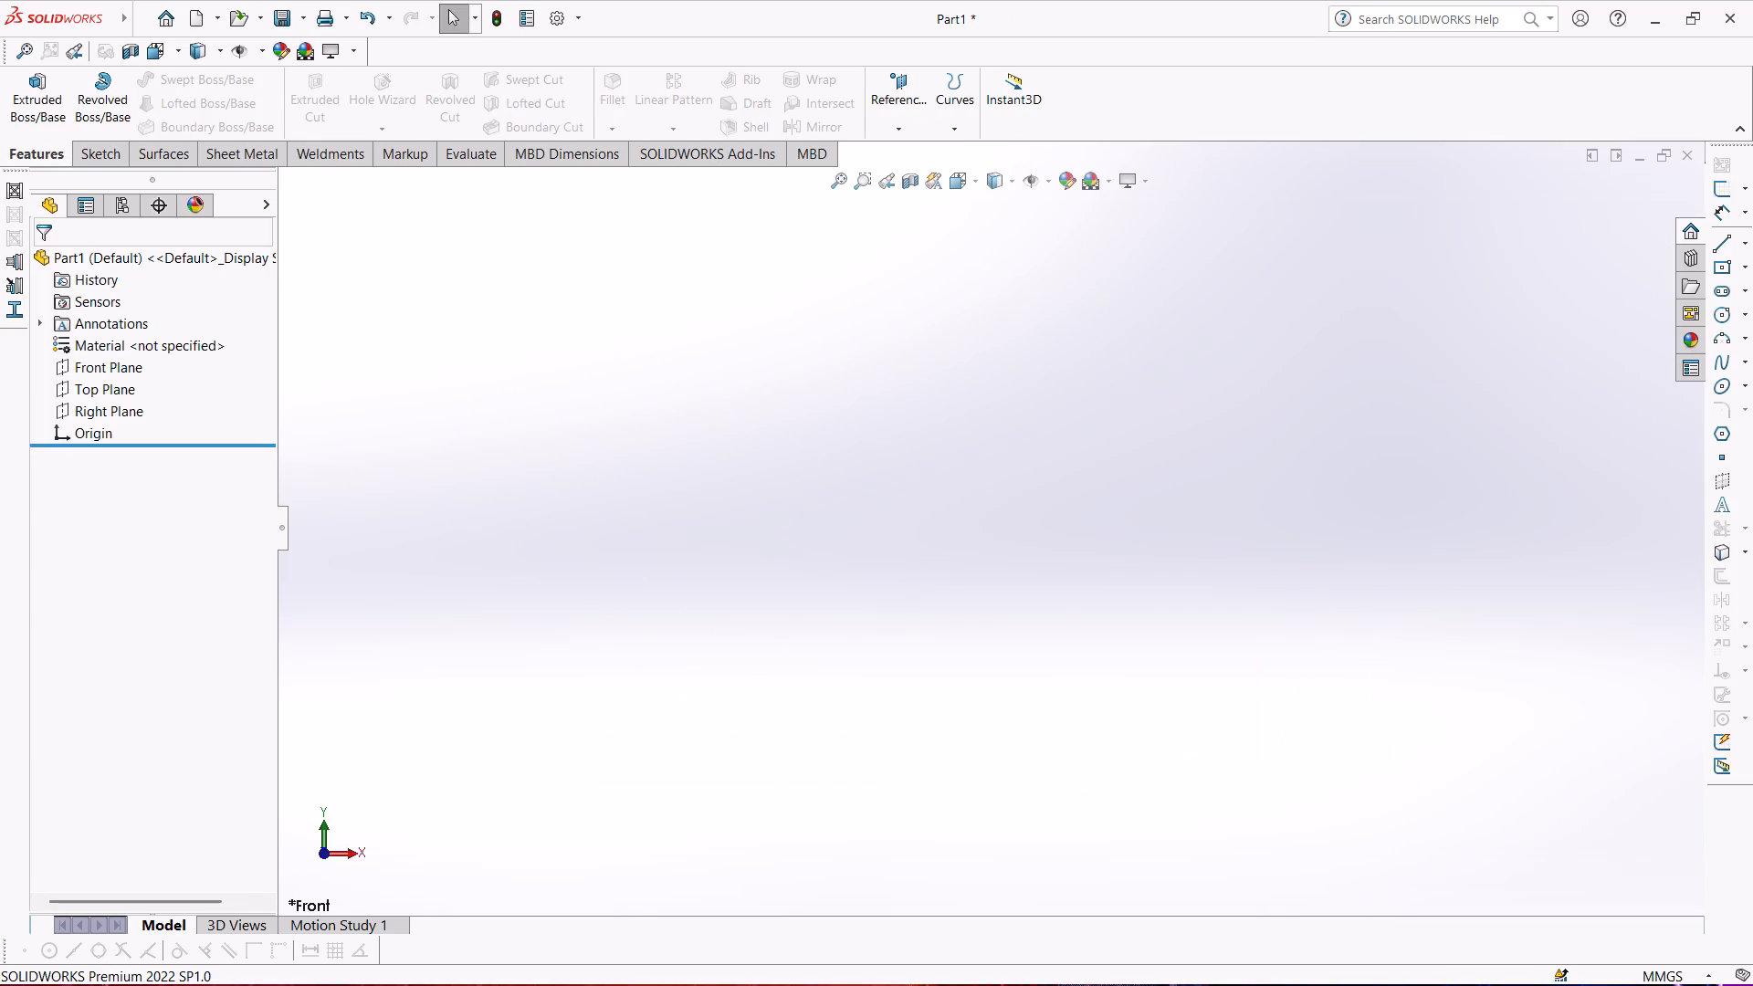
Start a sketch on the Front Plane and draw a center rectangle about 205 by 114 mm from the origin.
click(87, 147)
click(26, 96)
click(667, 372)
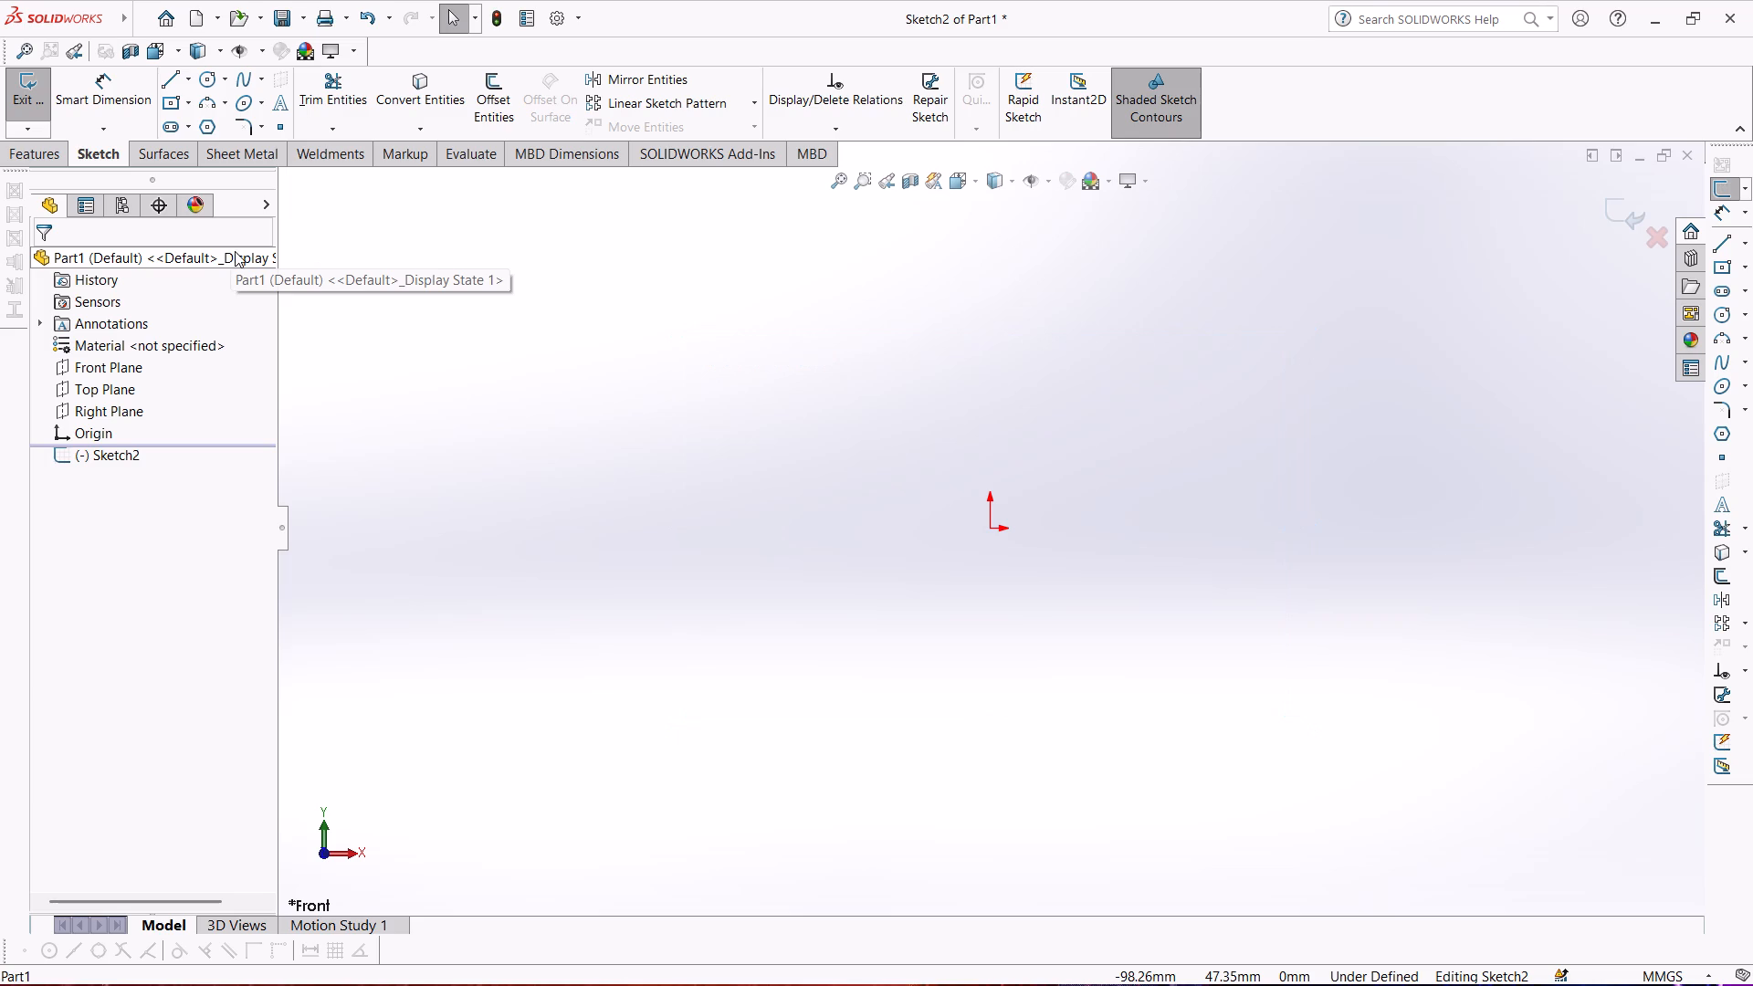
click(169, 103)
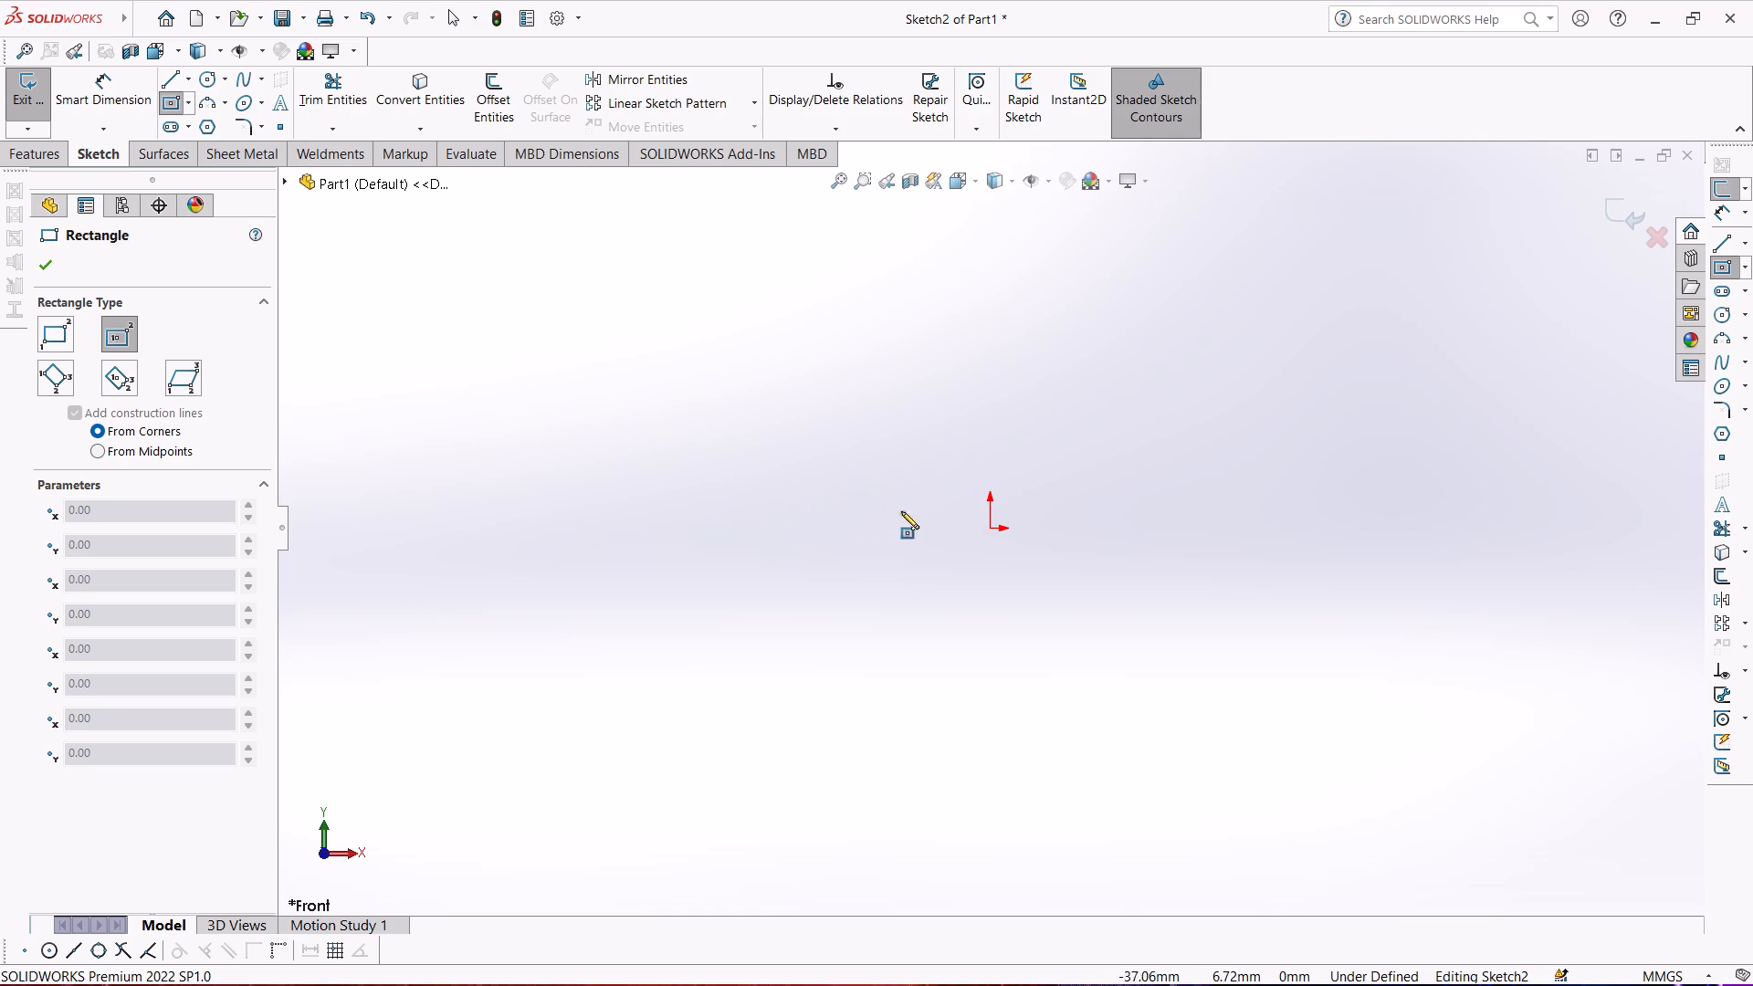
click(993, 529)
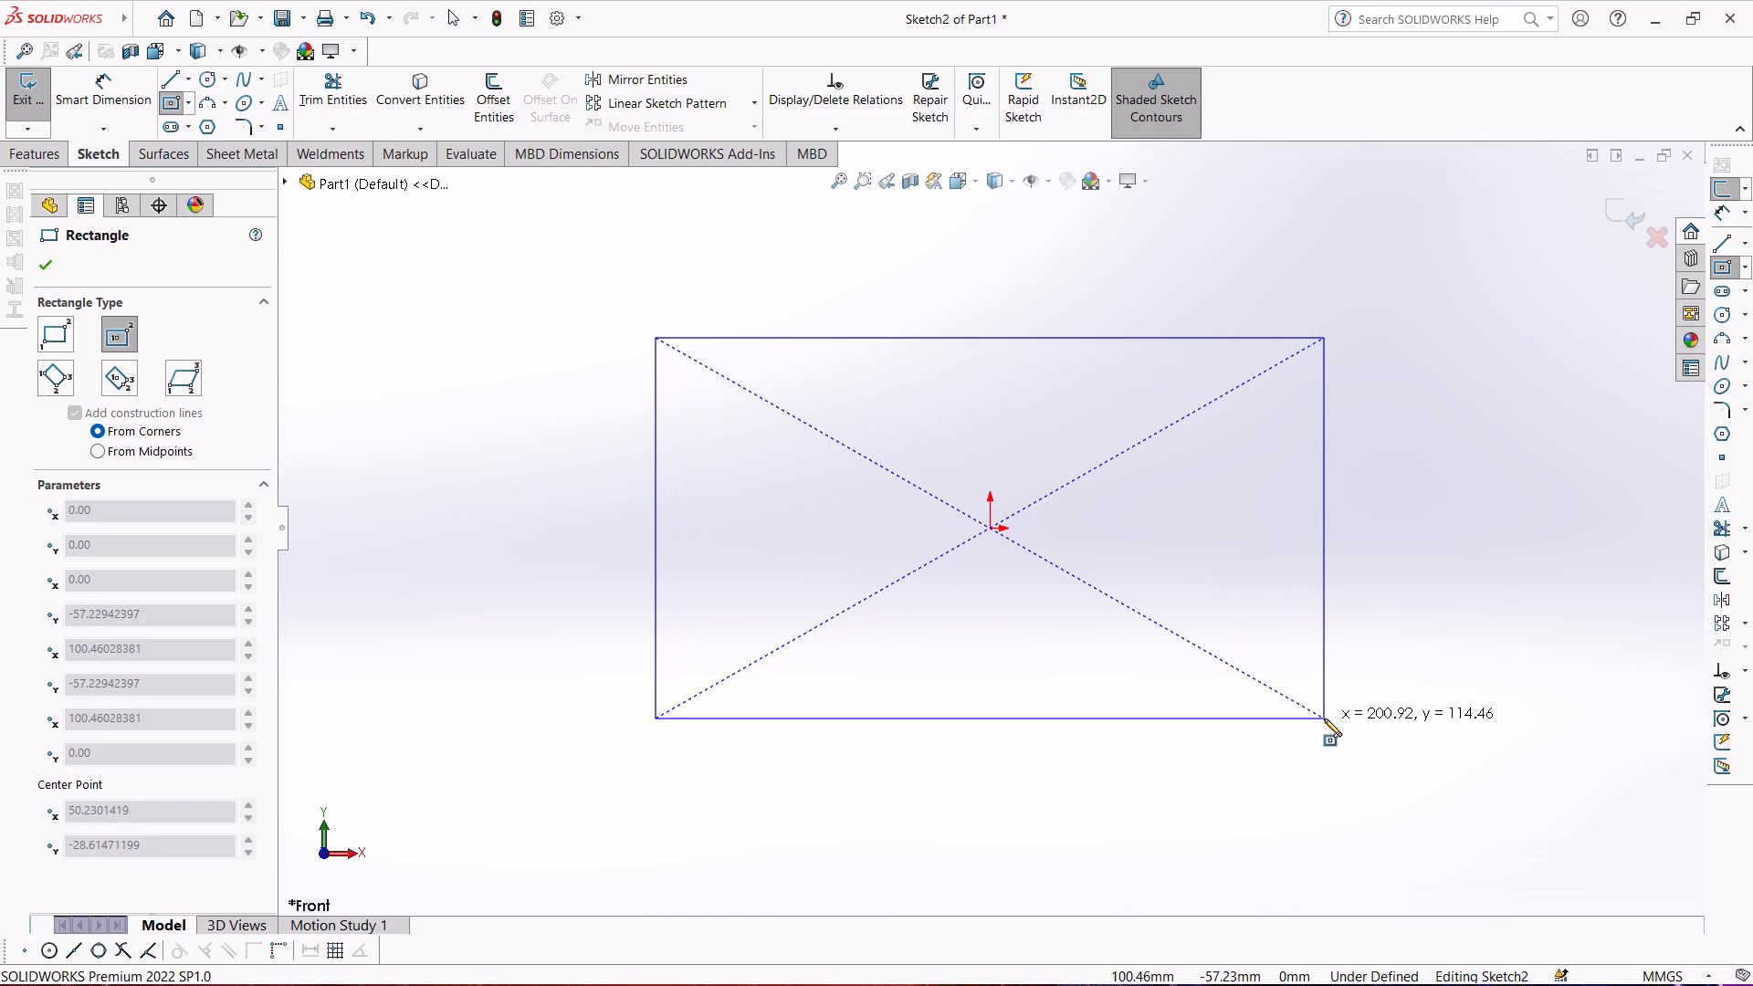
click(1330, 719)
Dimension the rectangle 124 mm wide and 72 mm high.
click(96, 85)
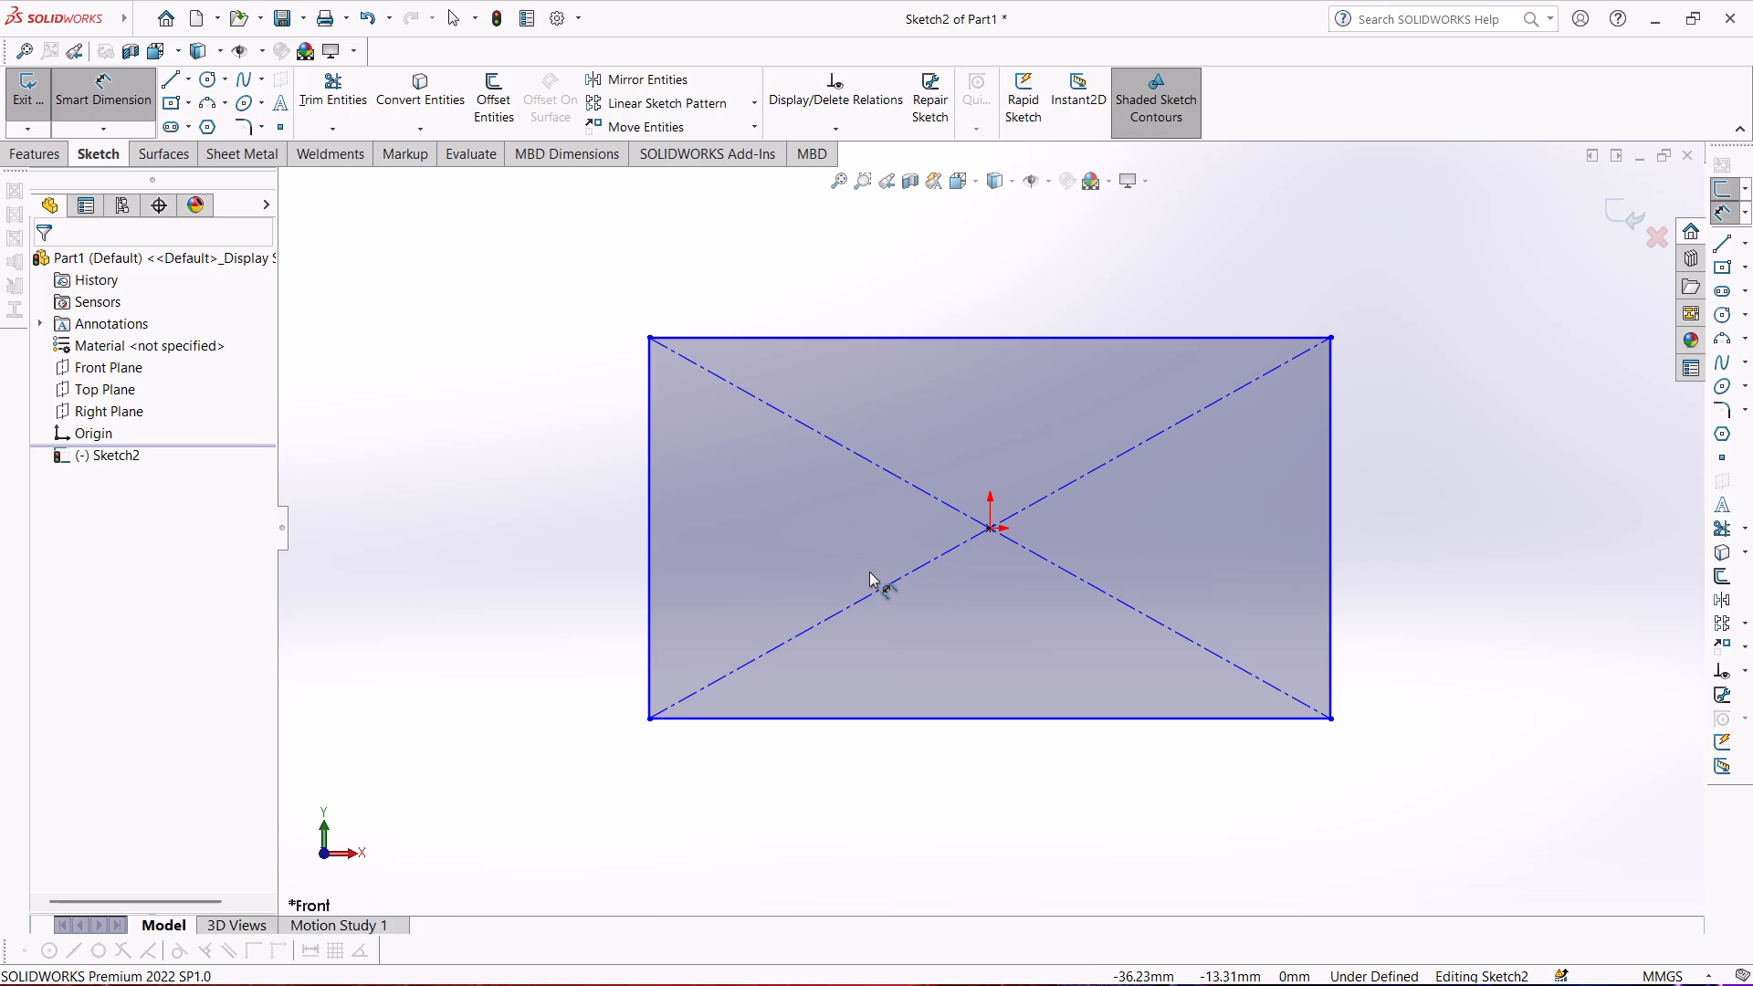
click(963, 719)
click(961, 771)
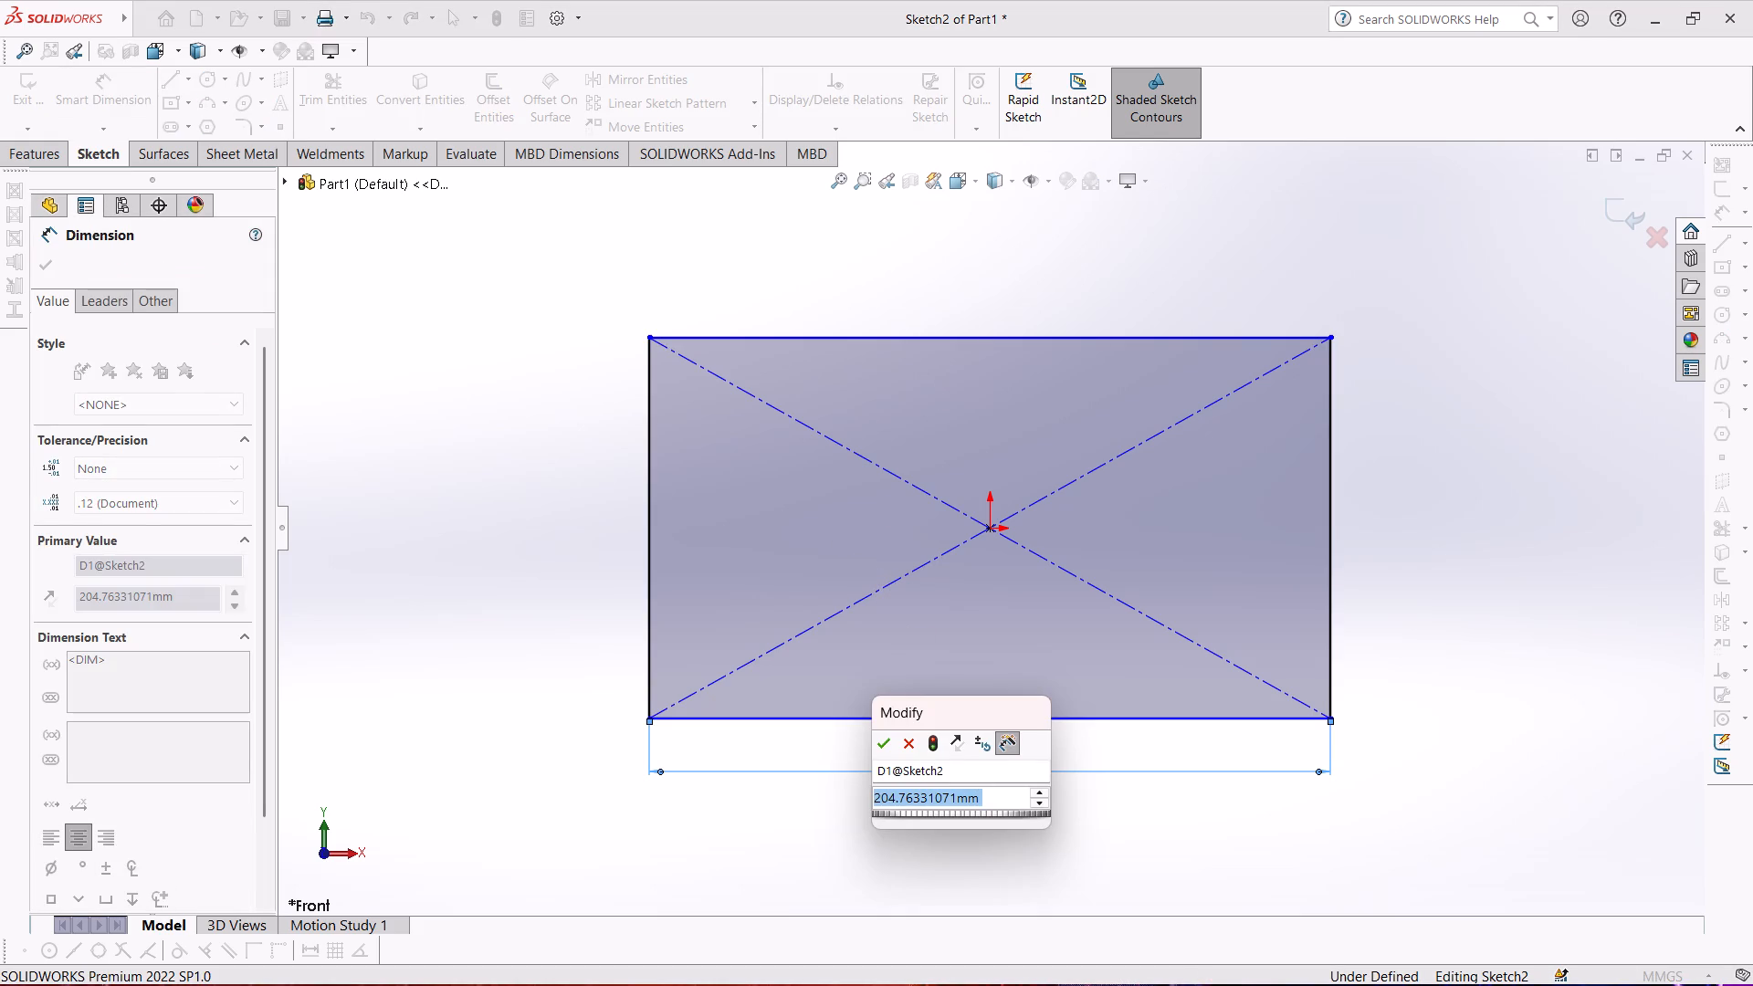
text(124)
key(Return)
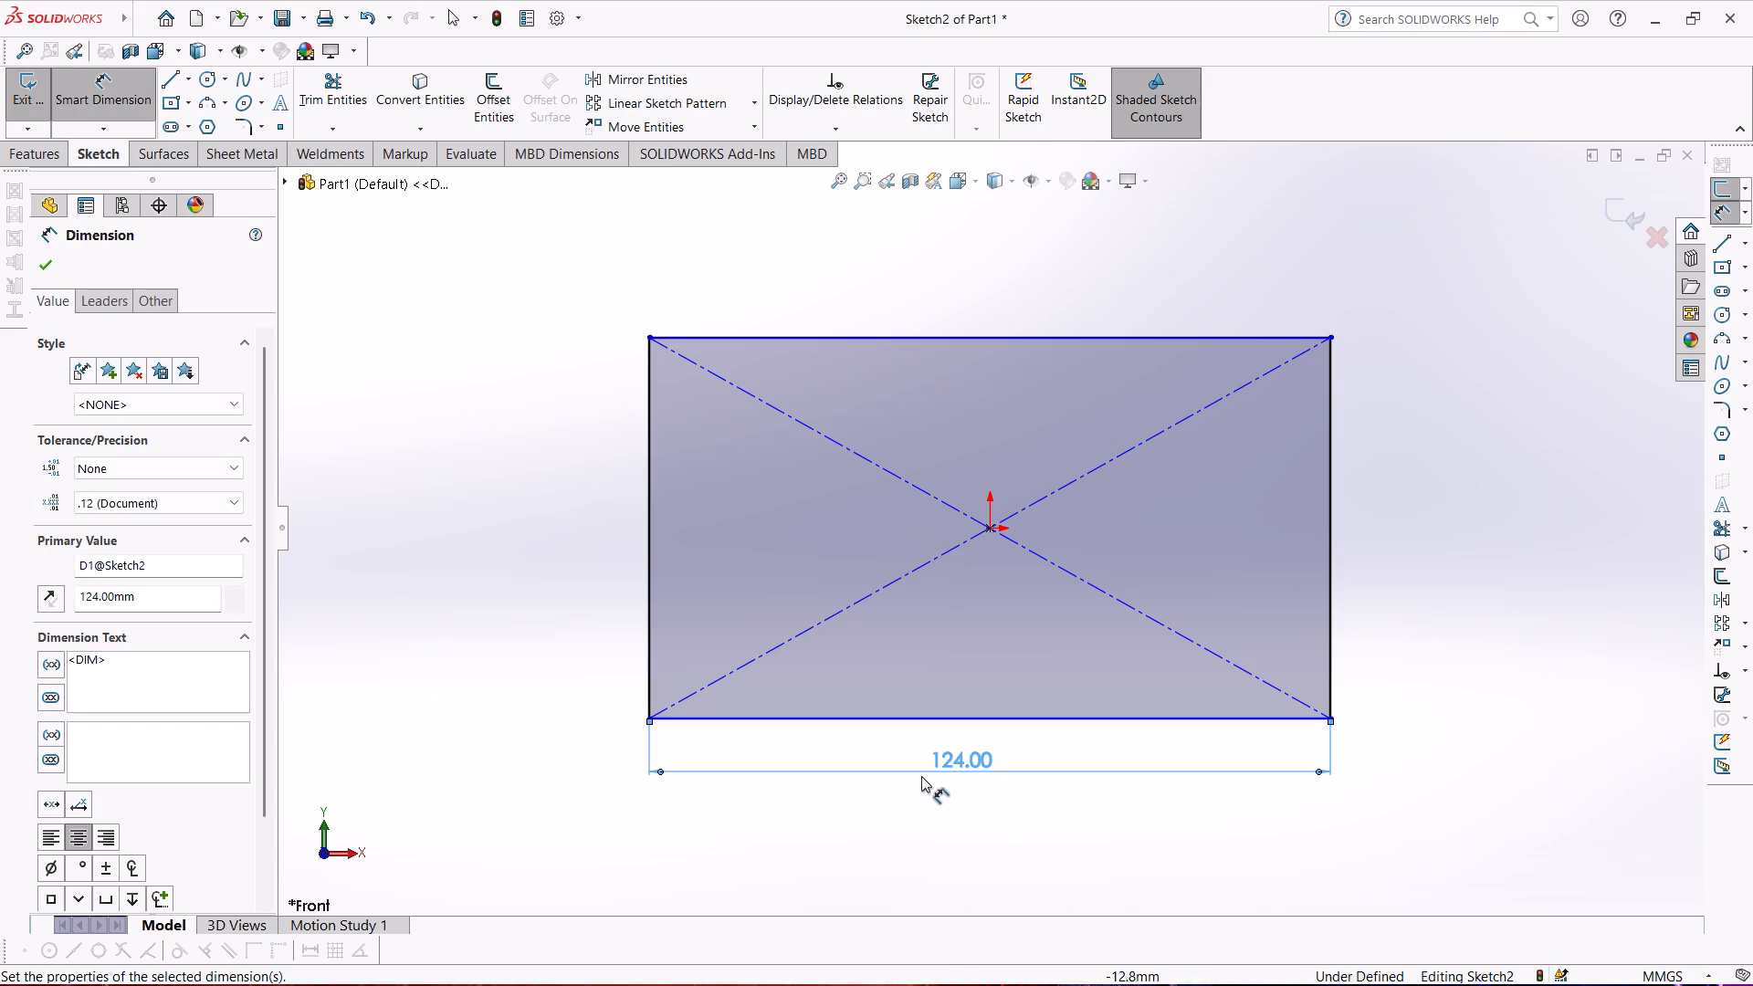
click(1336, 506)
click(1412, 513)
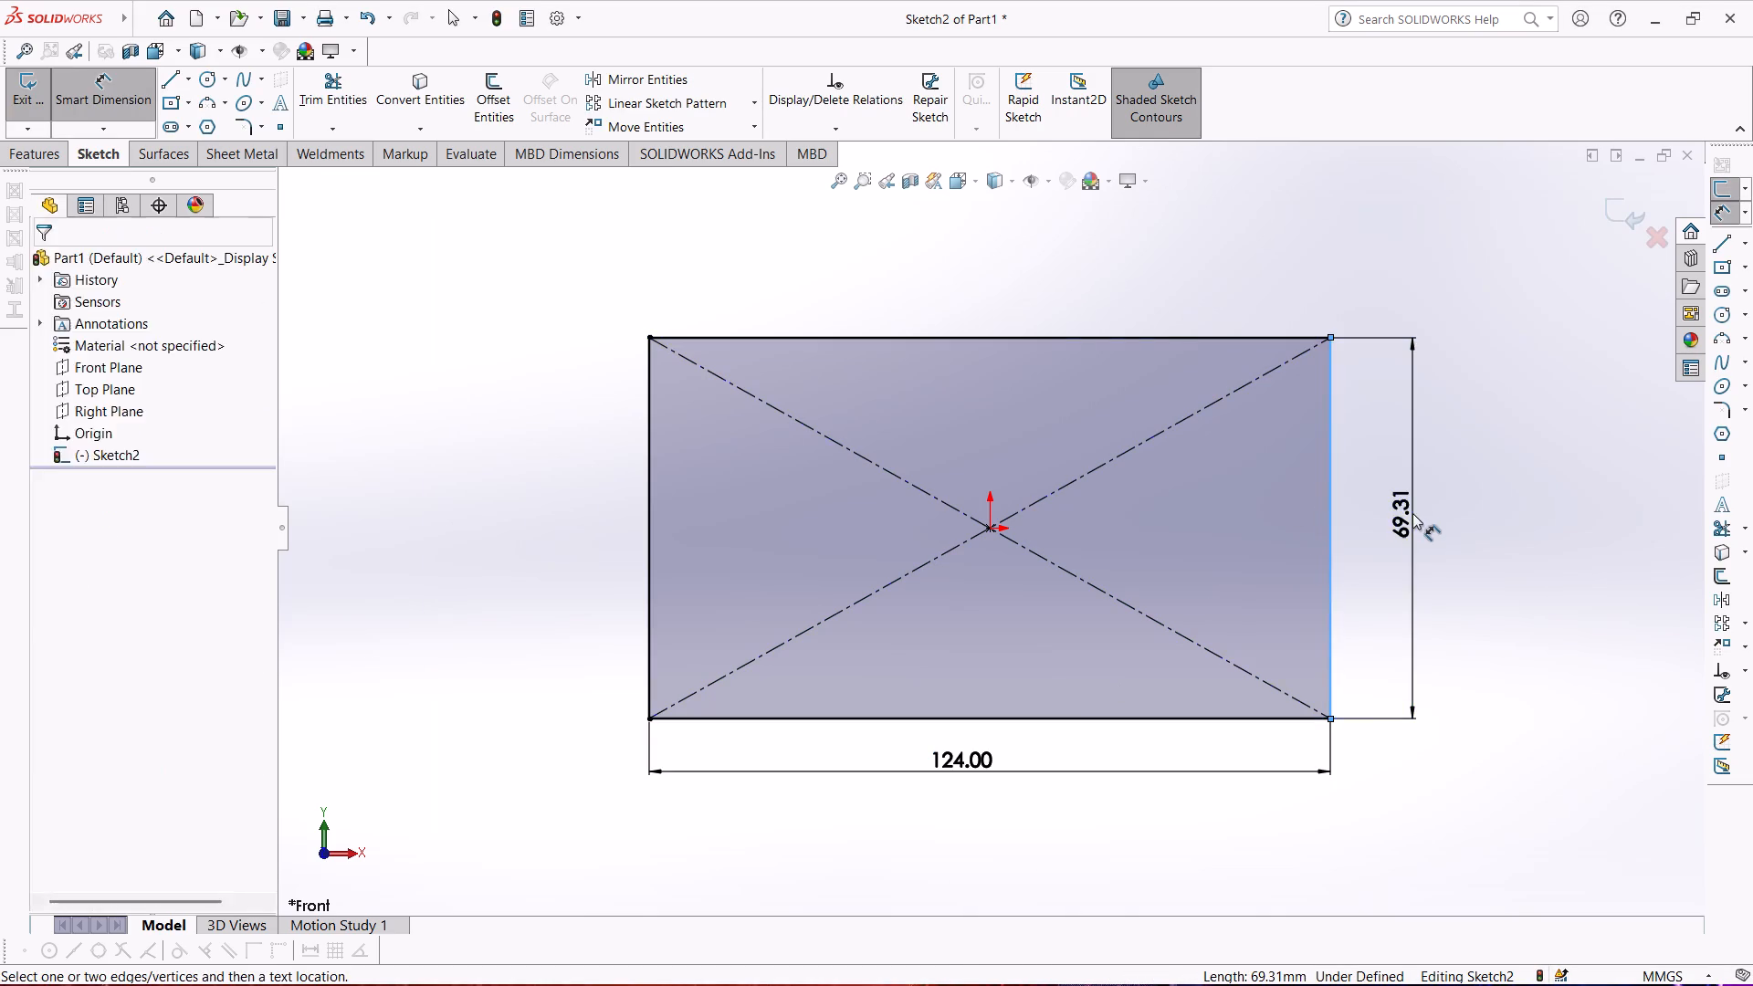
text(72)
key(Return)
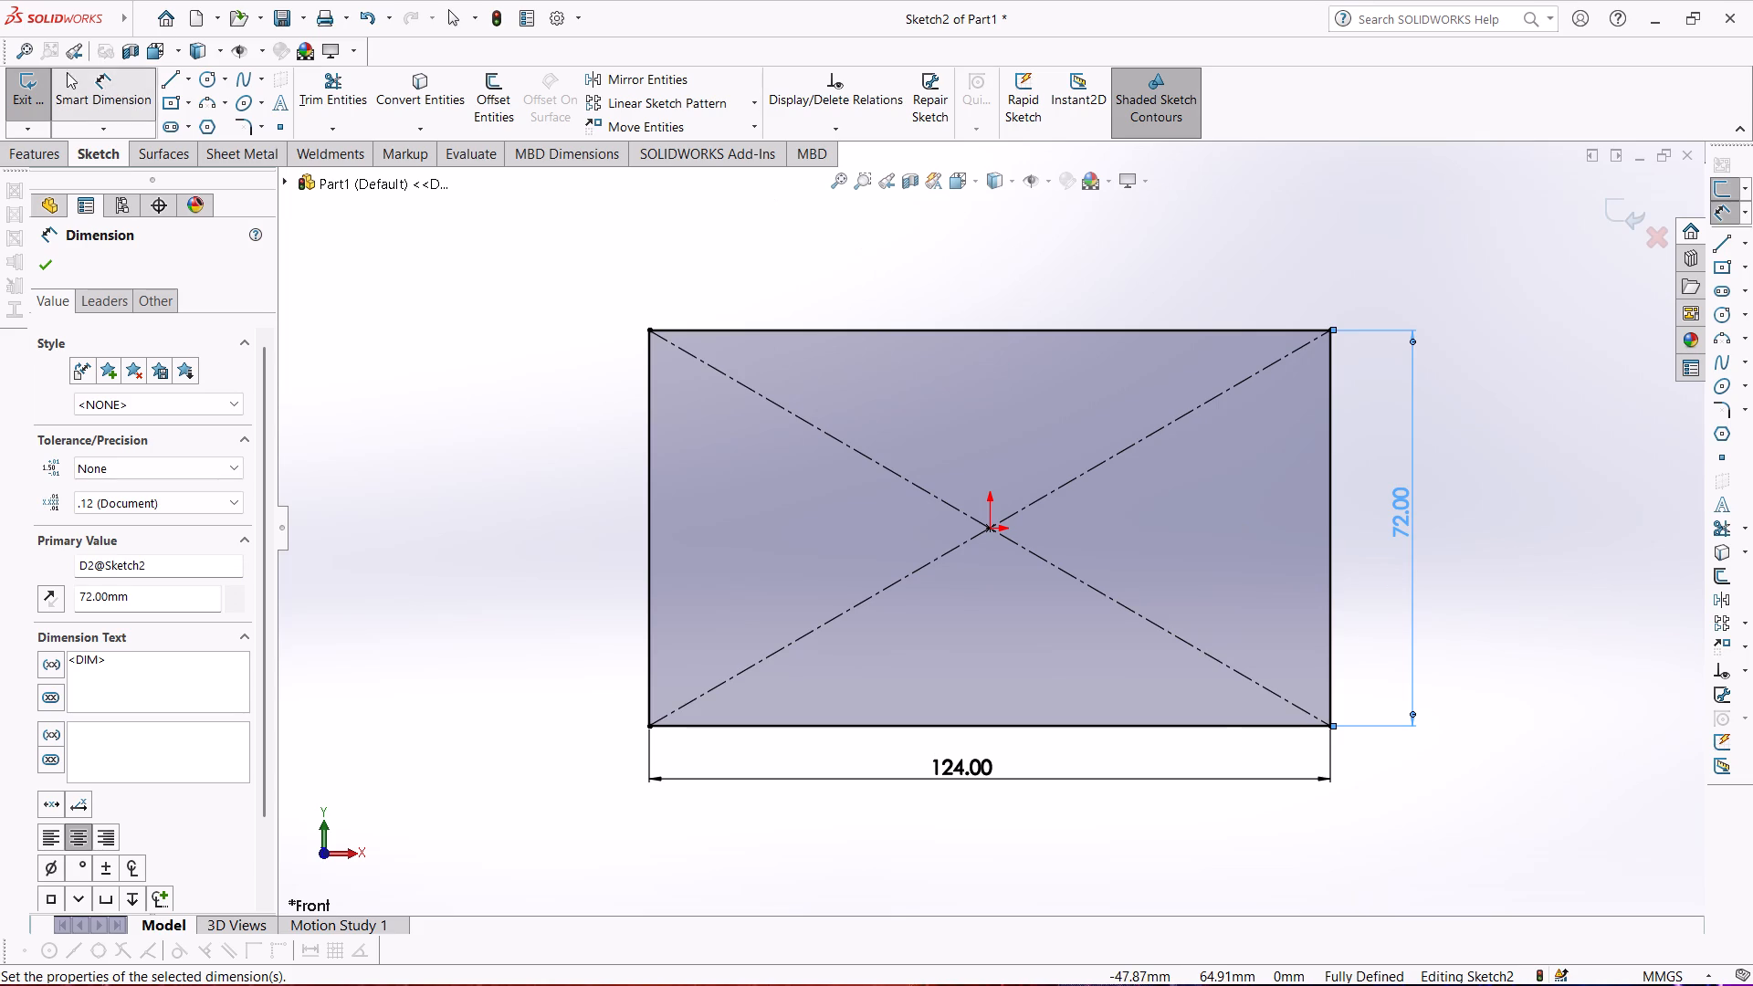
Draw a corner rectangle about 75 by 26 mm overlapping the top edge of the large rectangle.
click(185, 100)
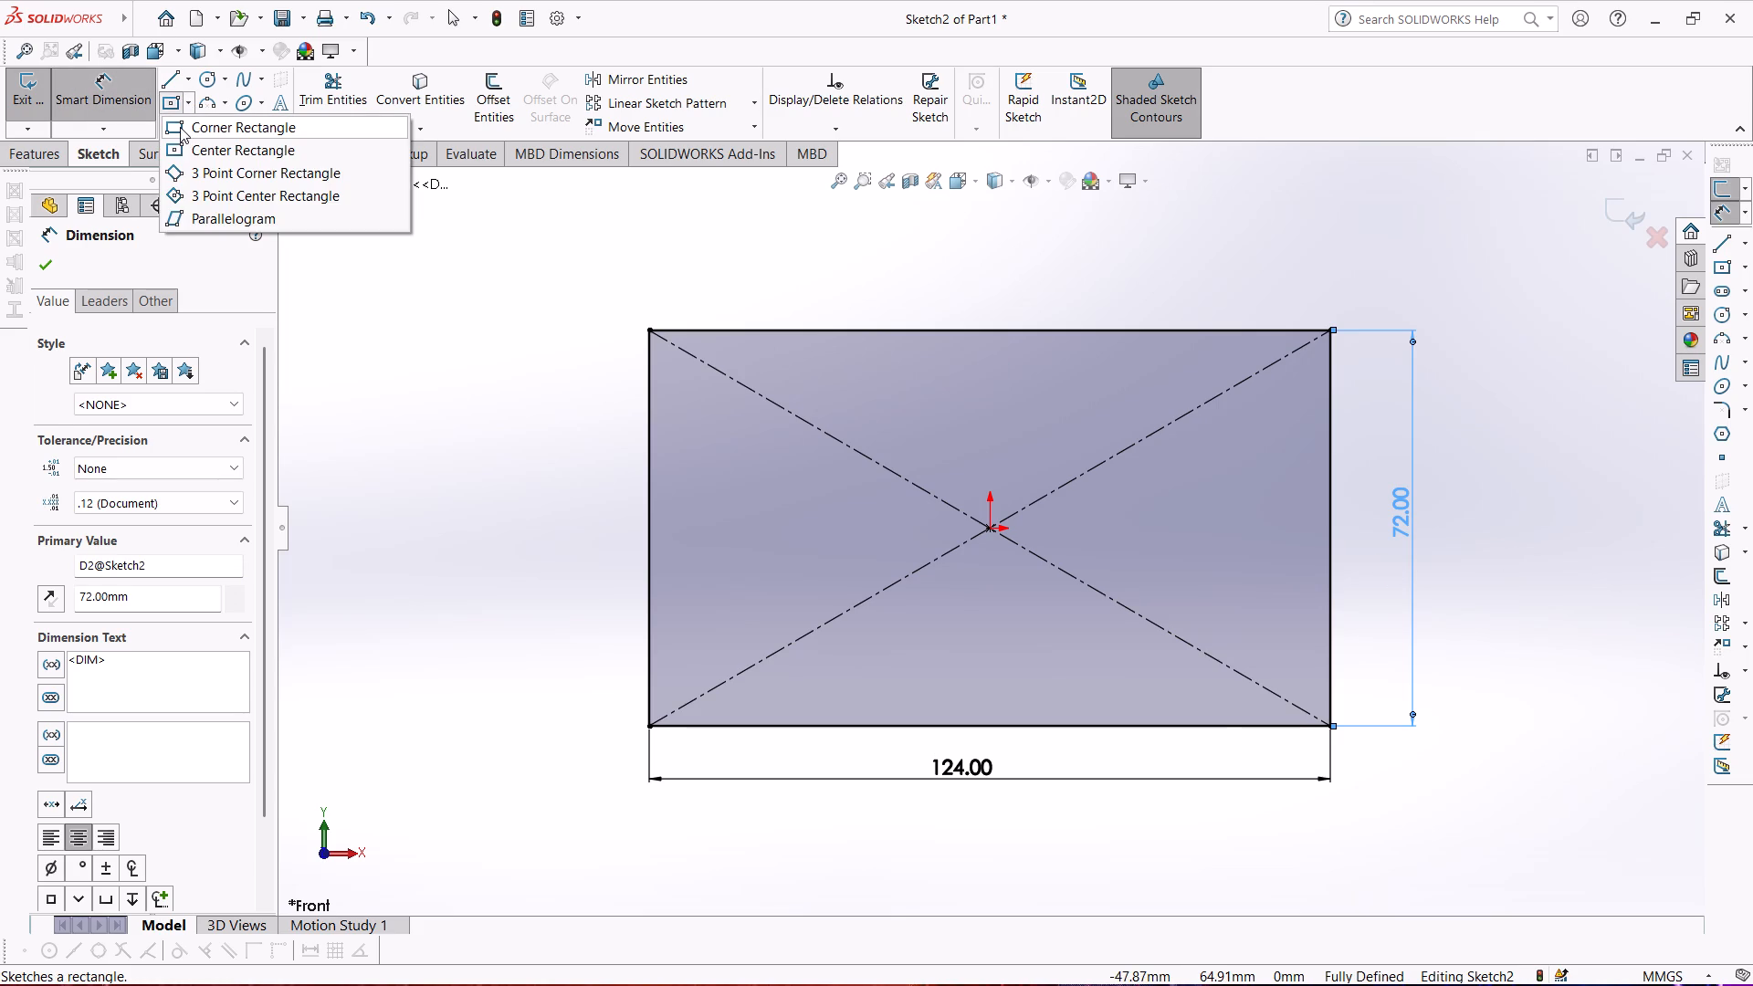
click(180, 127)
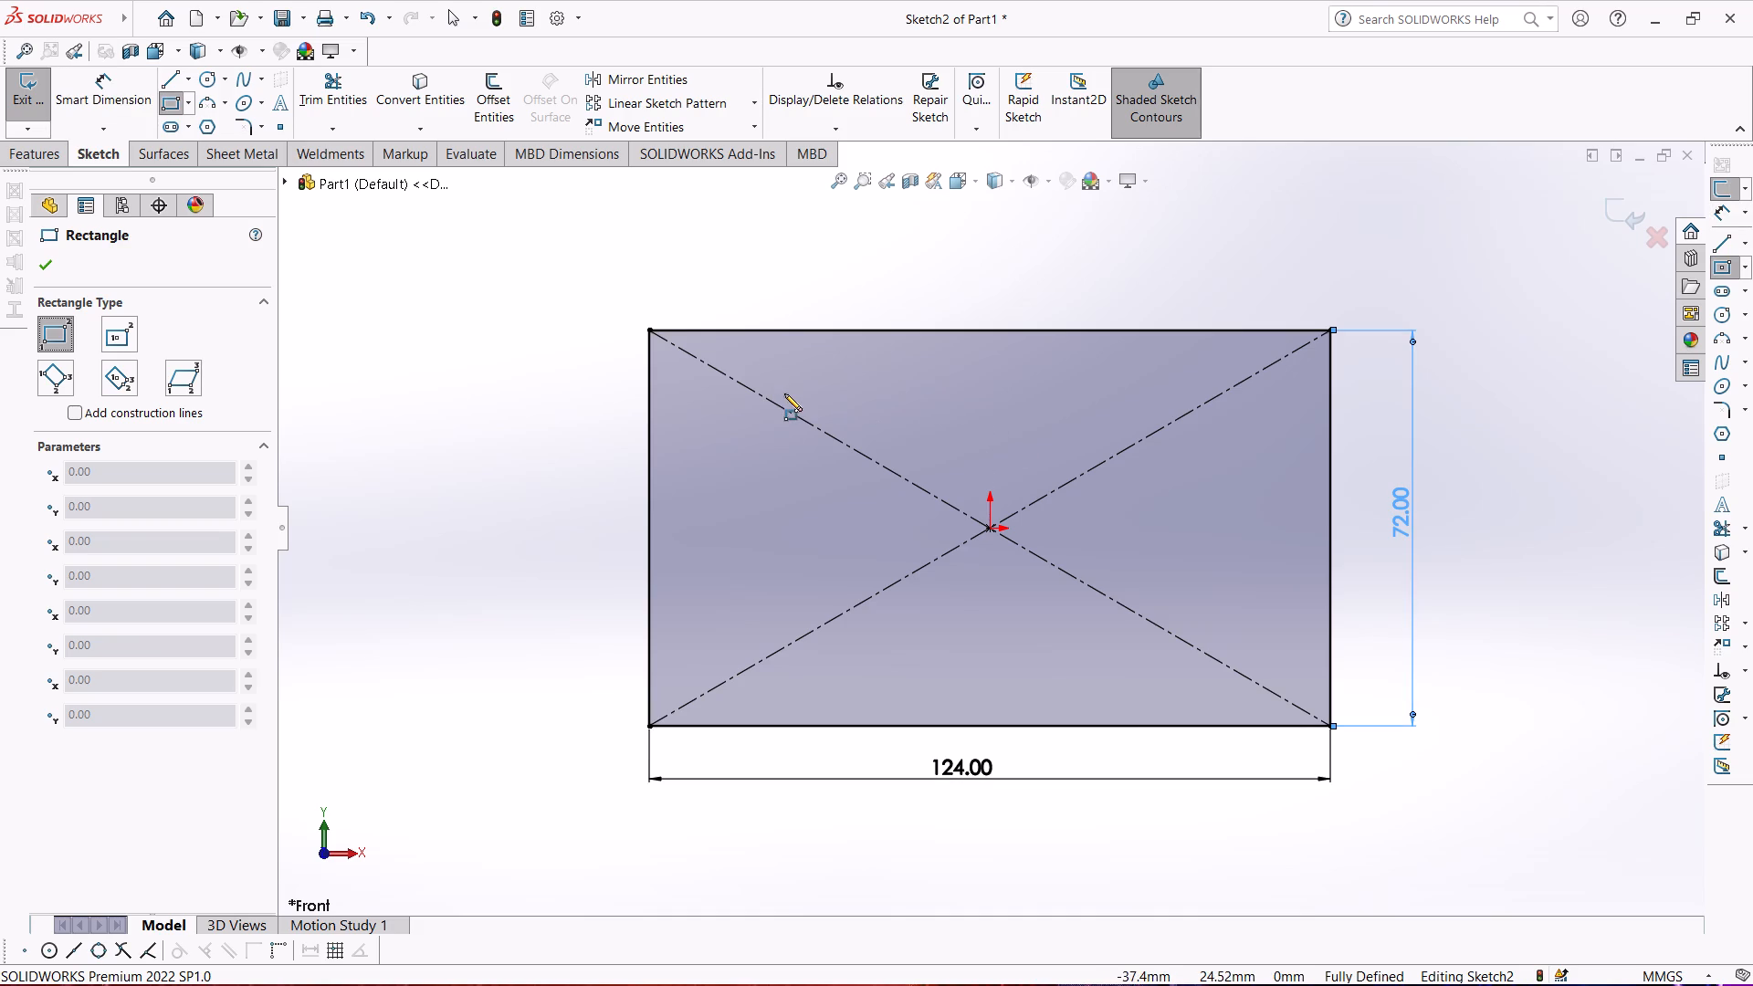
click(784, 393)
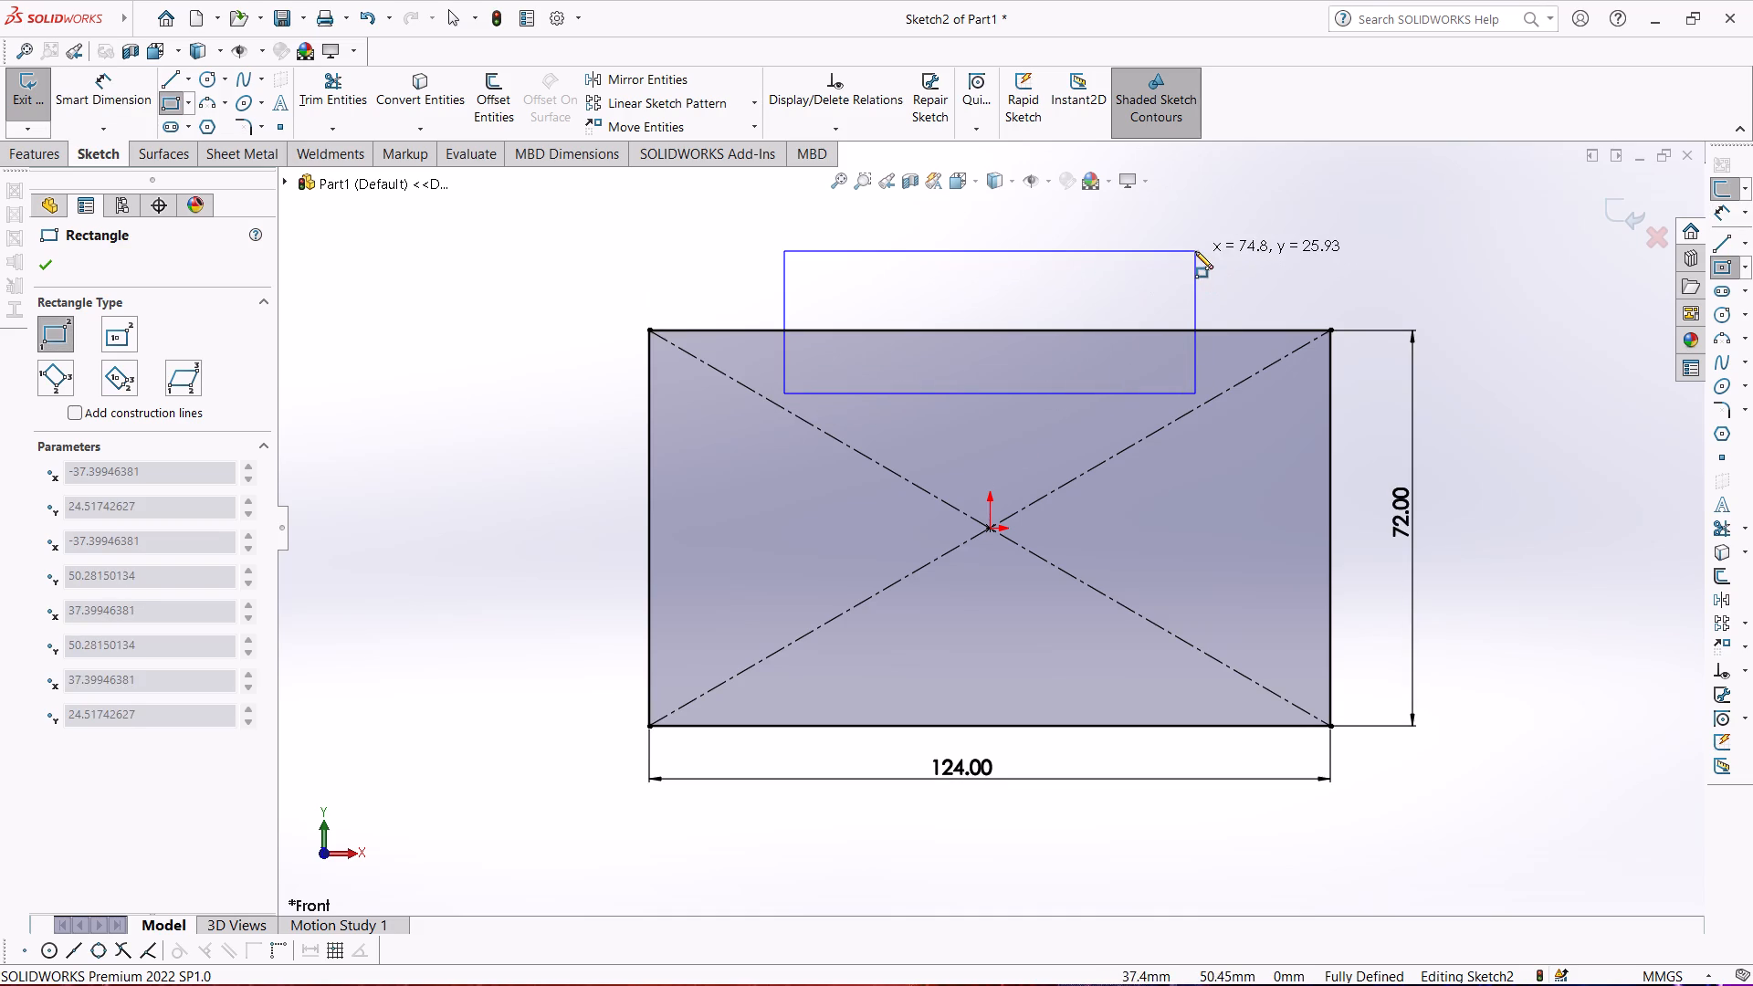
click(1195, 251)
Dimension the bottom edge of the overlapping rectangle to 96 mm.
click(85, 92)
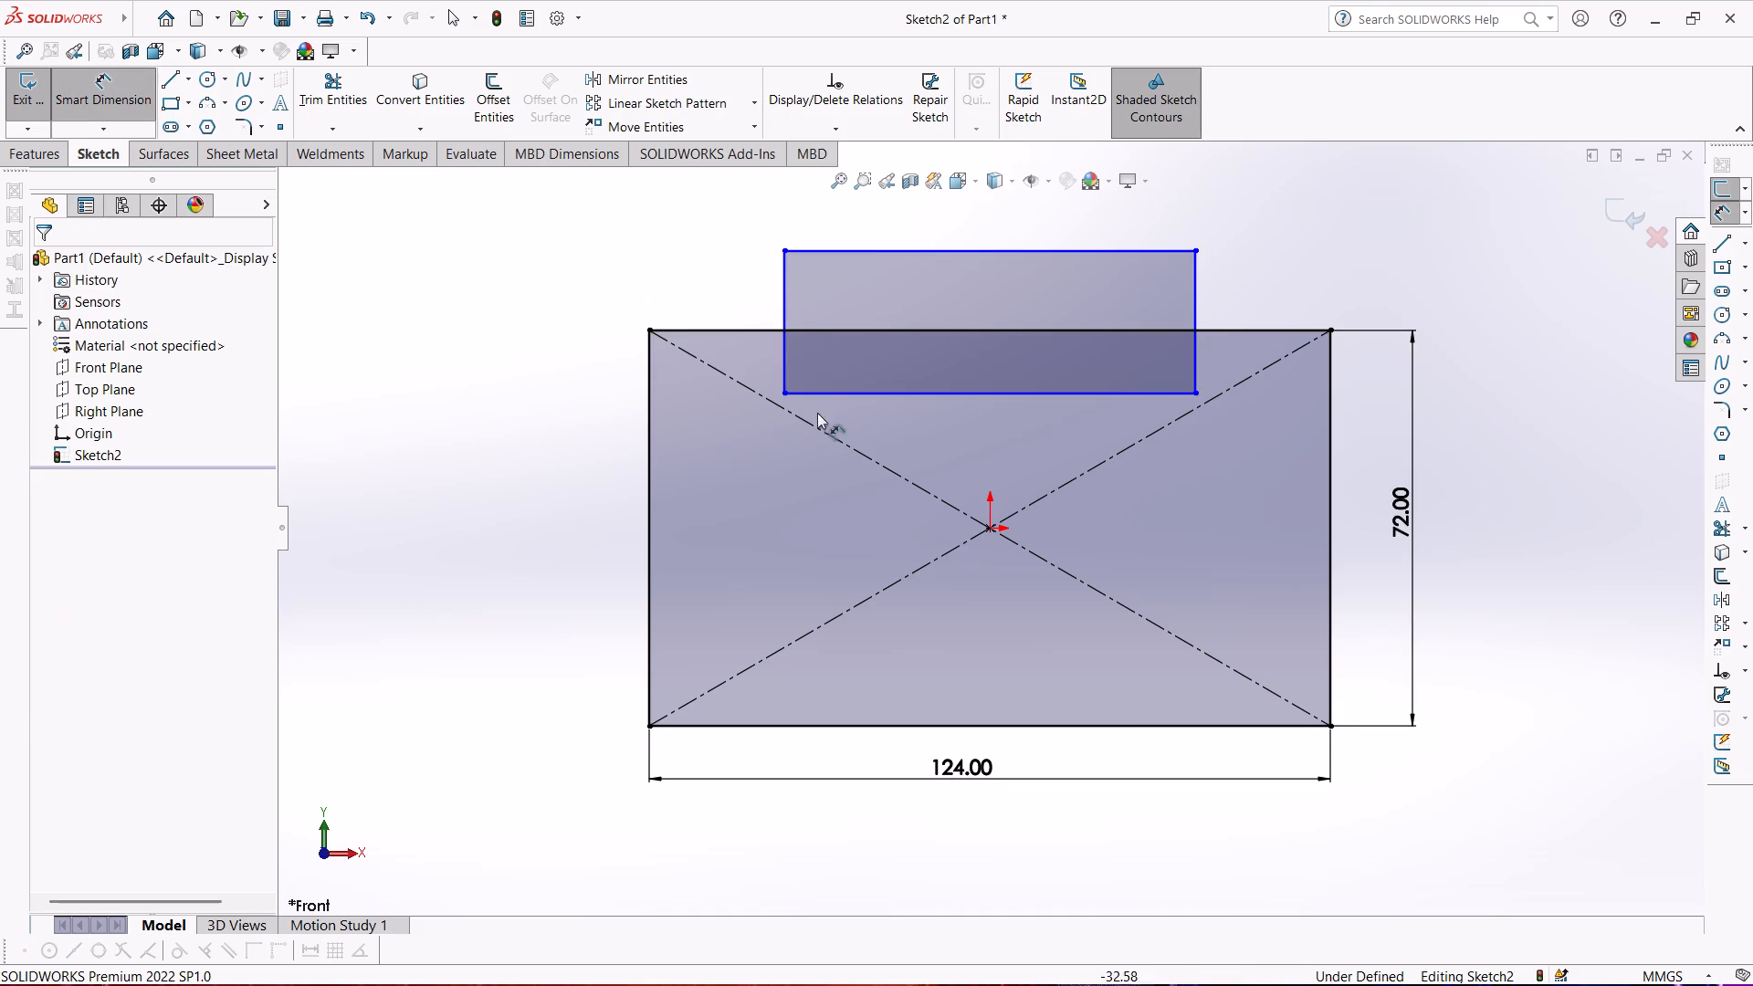
click(970, 396)
click(981, 418)
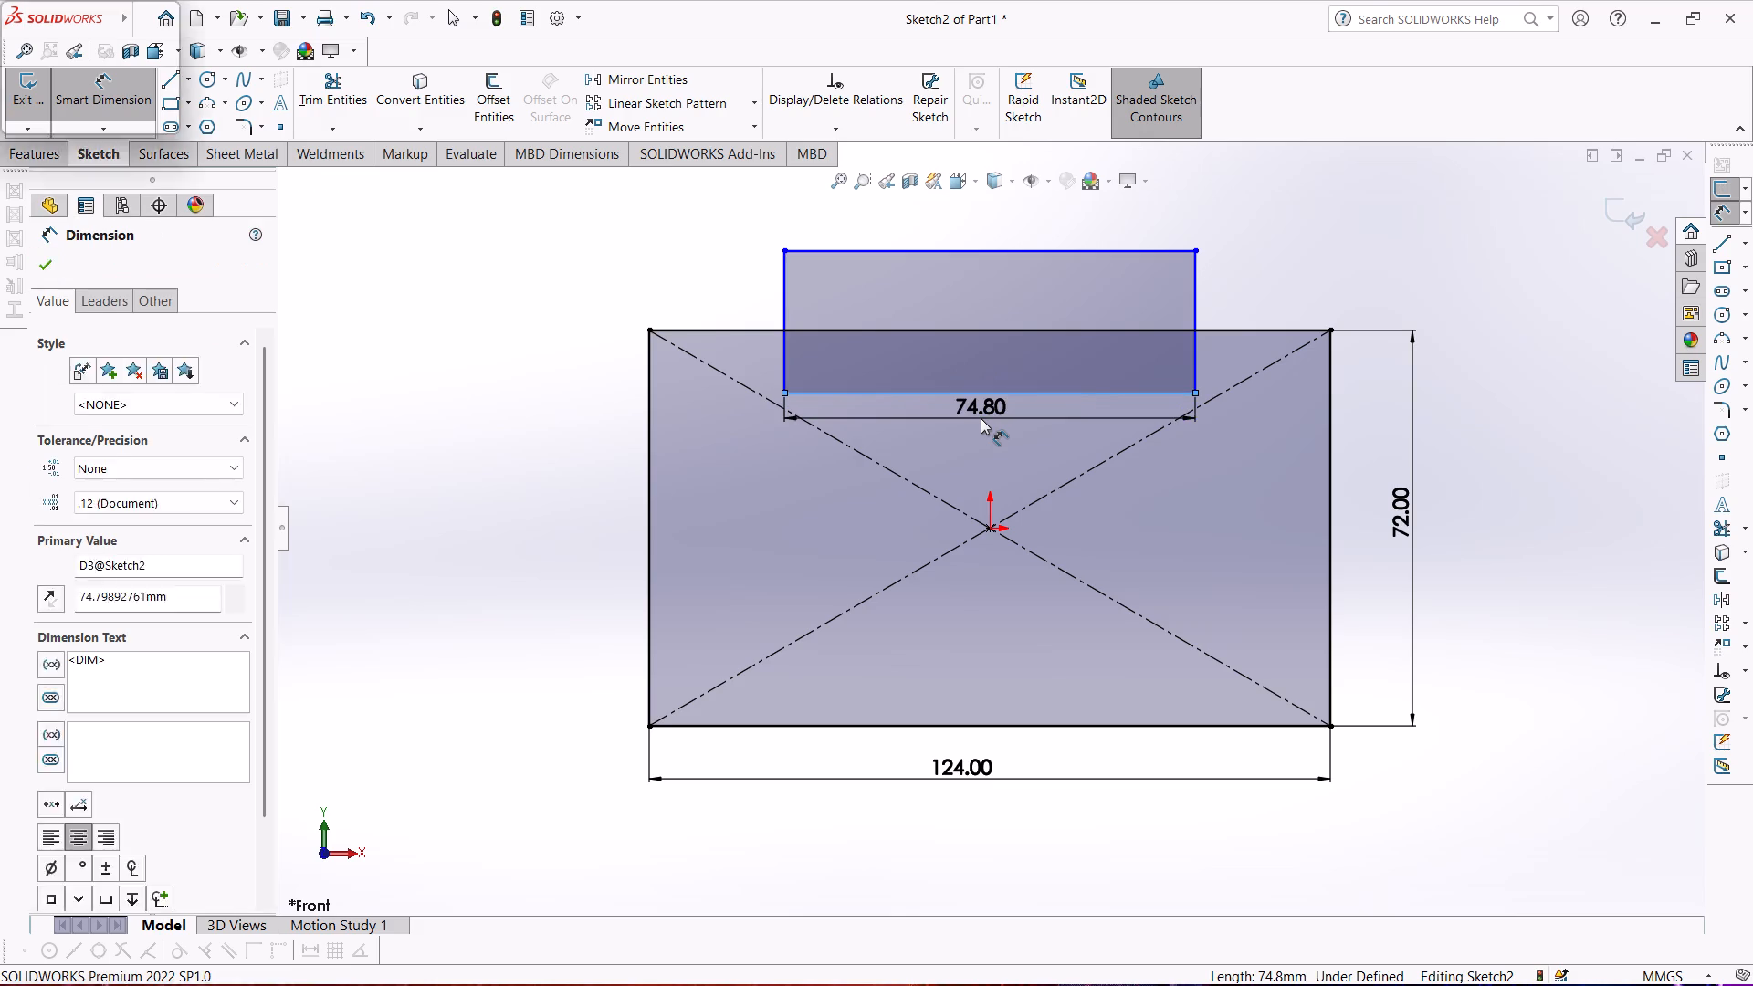
text(96)
key(Return)
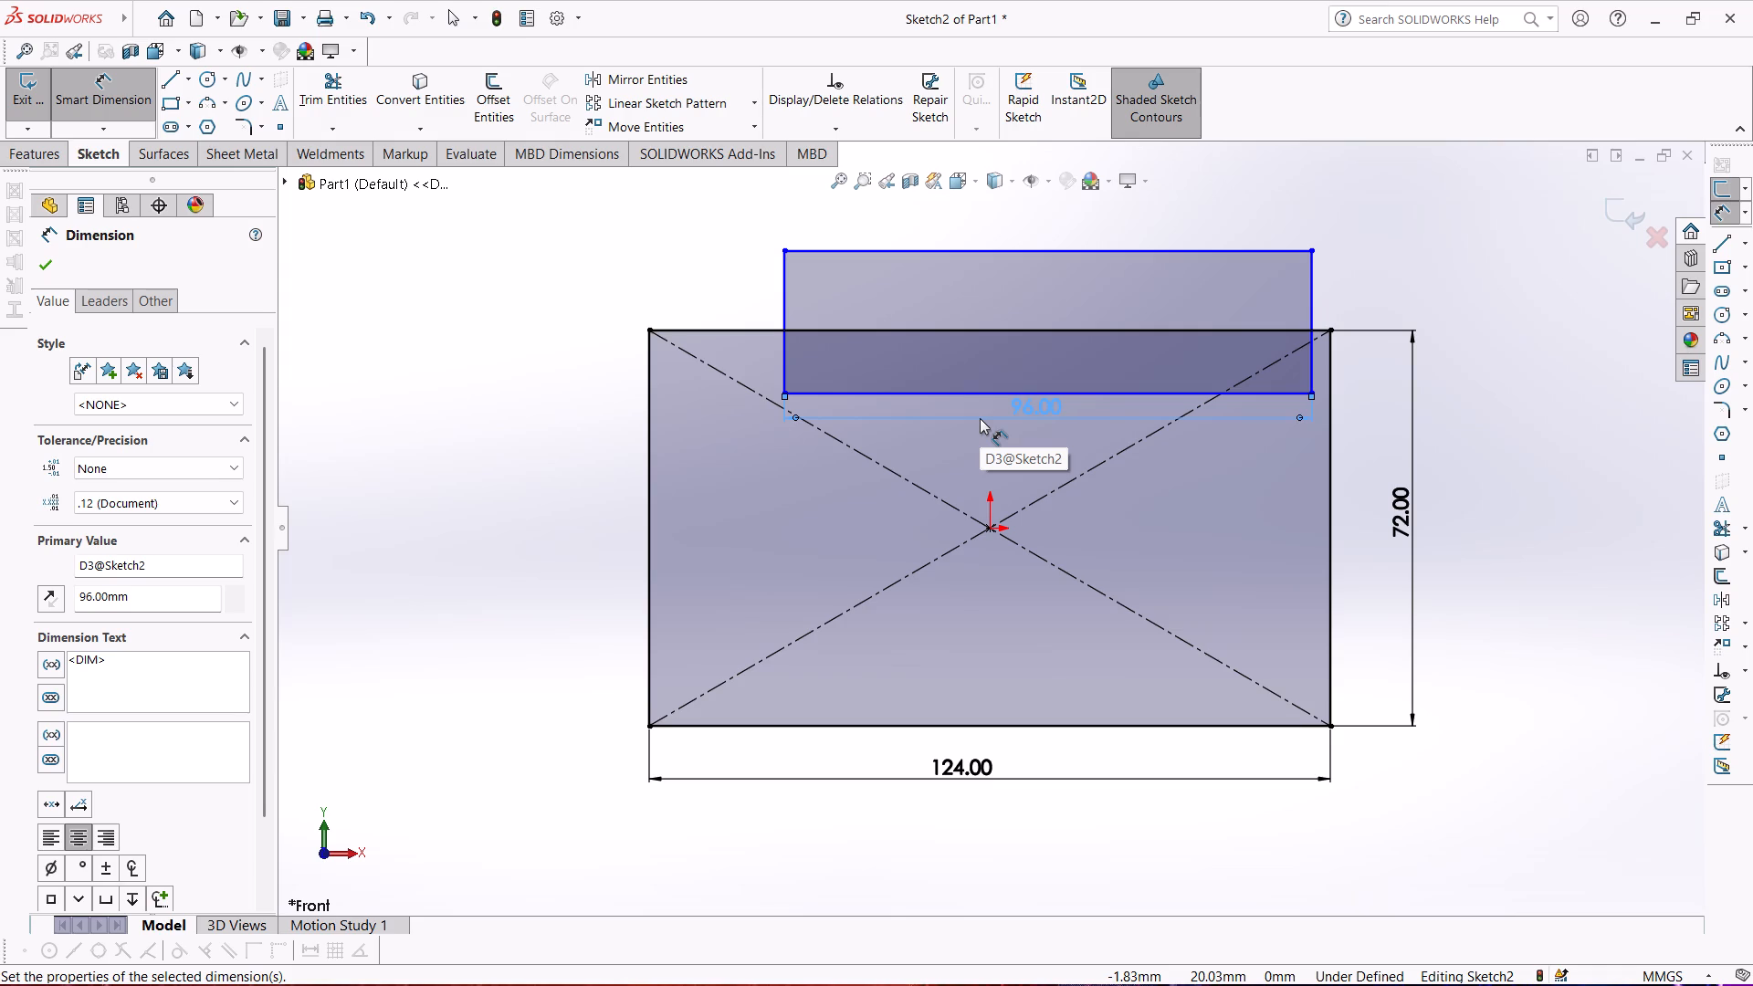
Dimension the overlapping rectangle's left edge 48 mm horizontally from the origin.
click(789, 331)
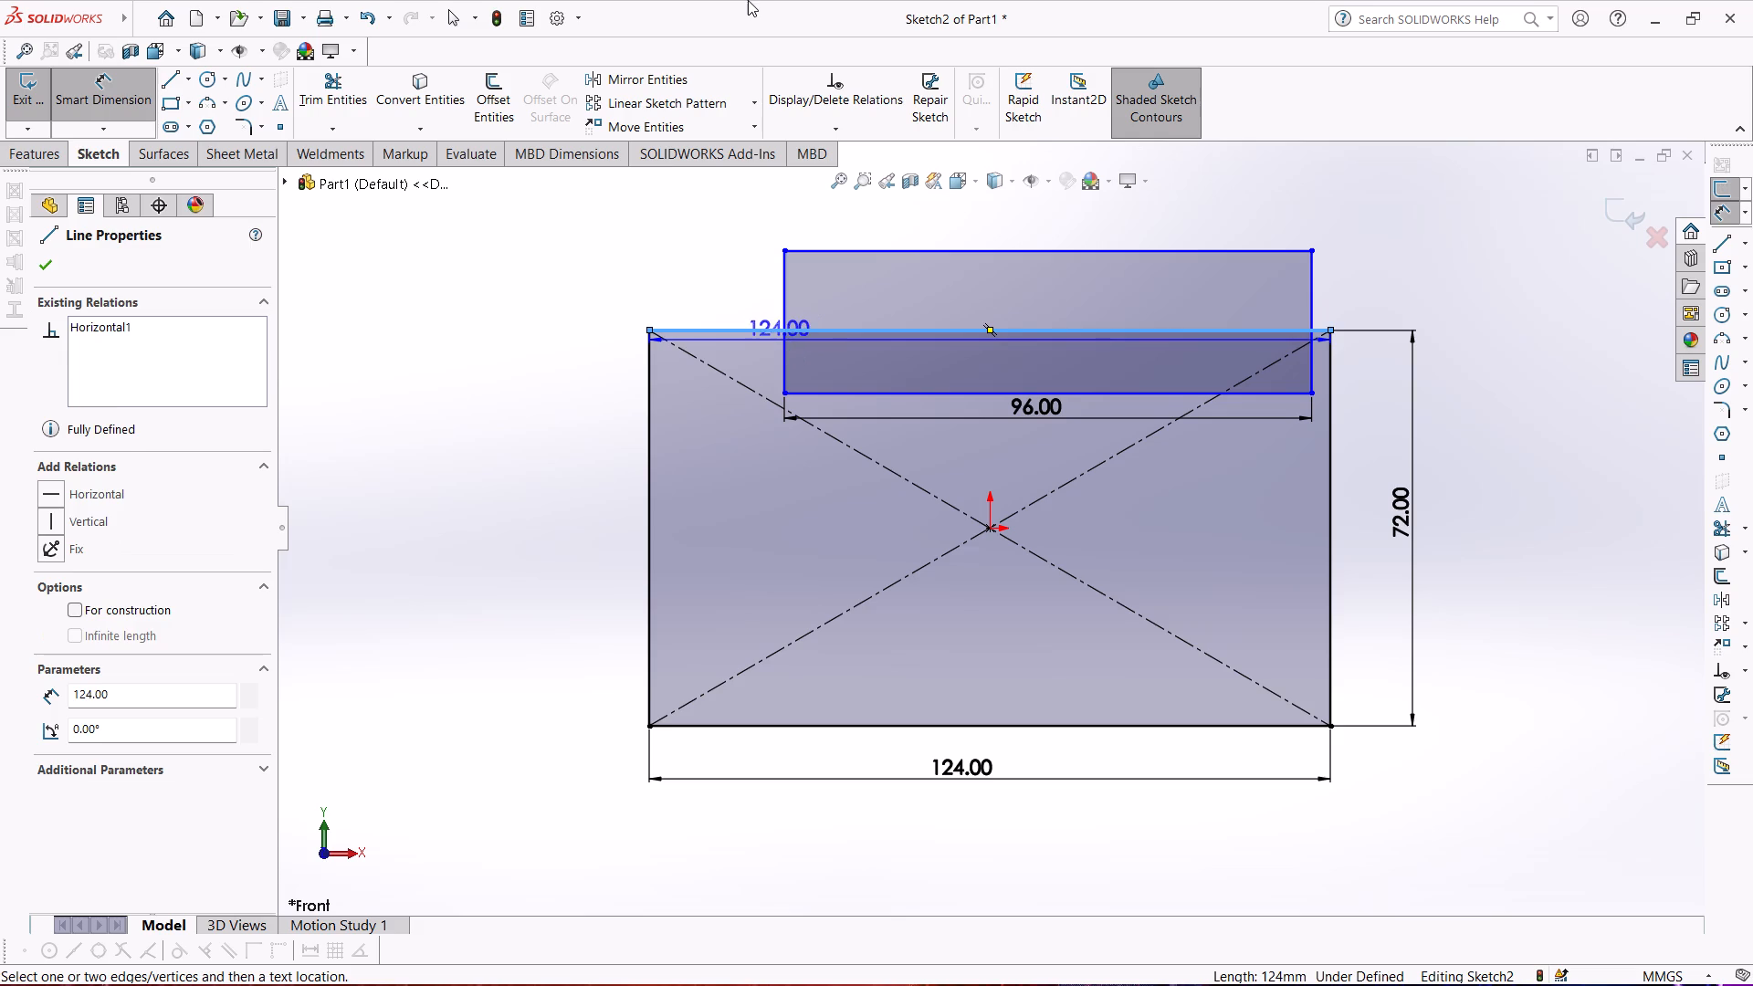
key(Escape)
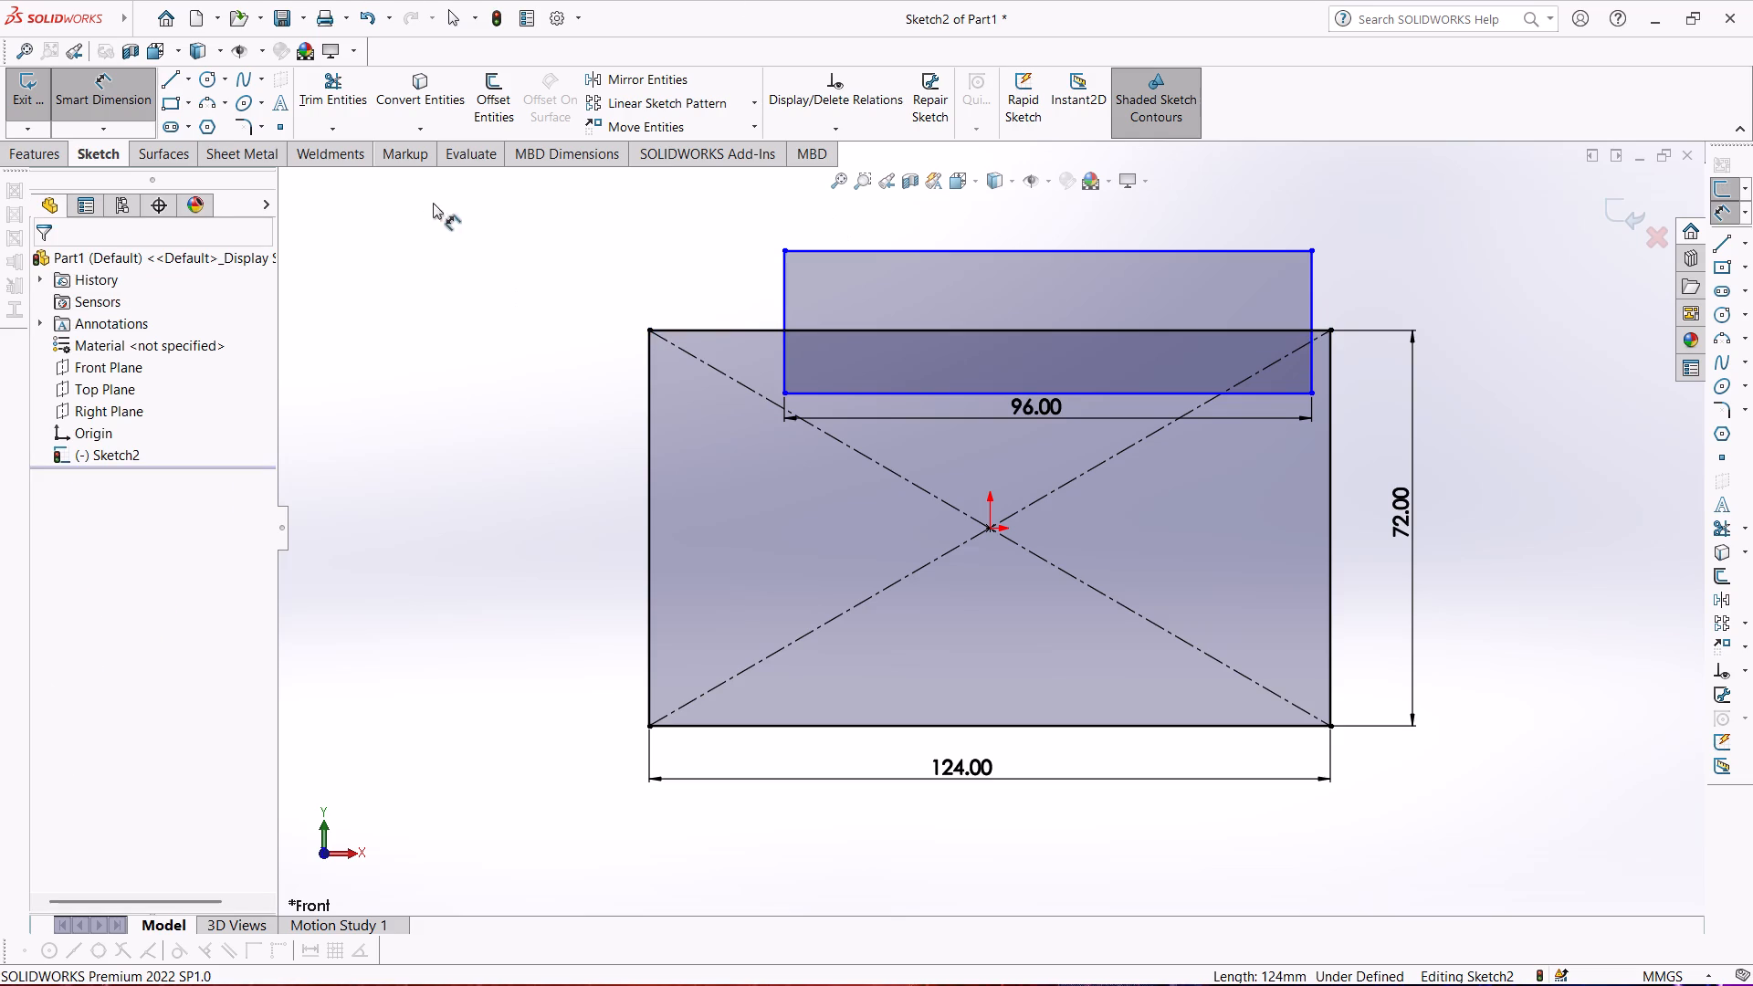
click(785, 352)
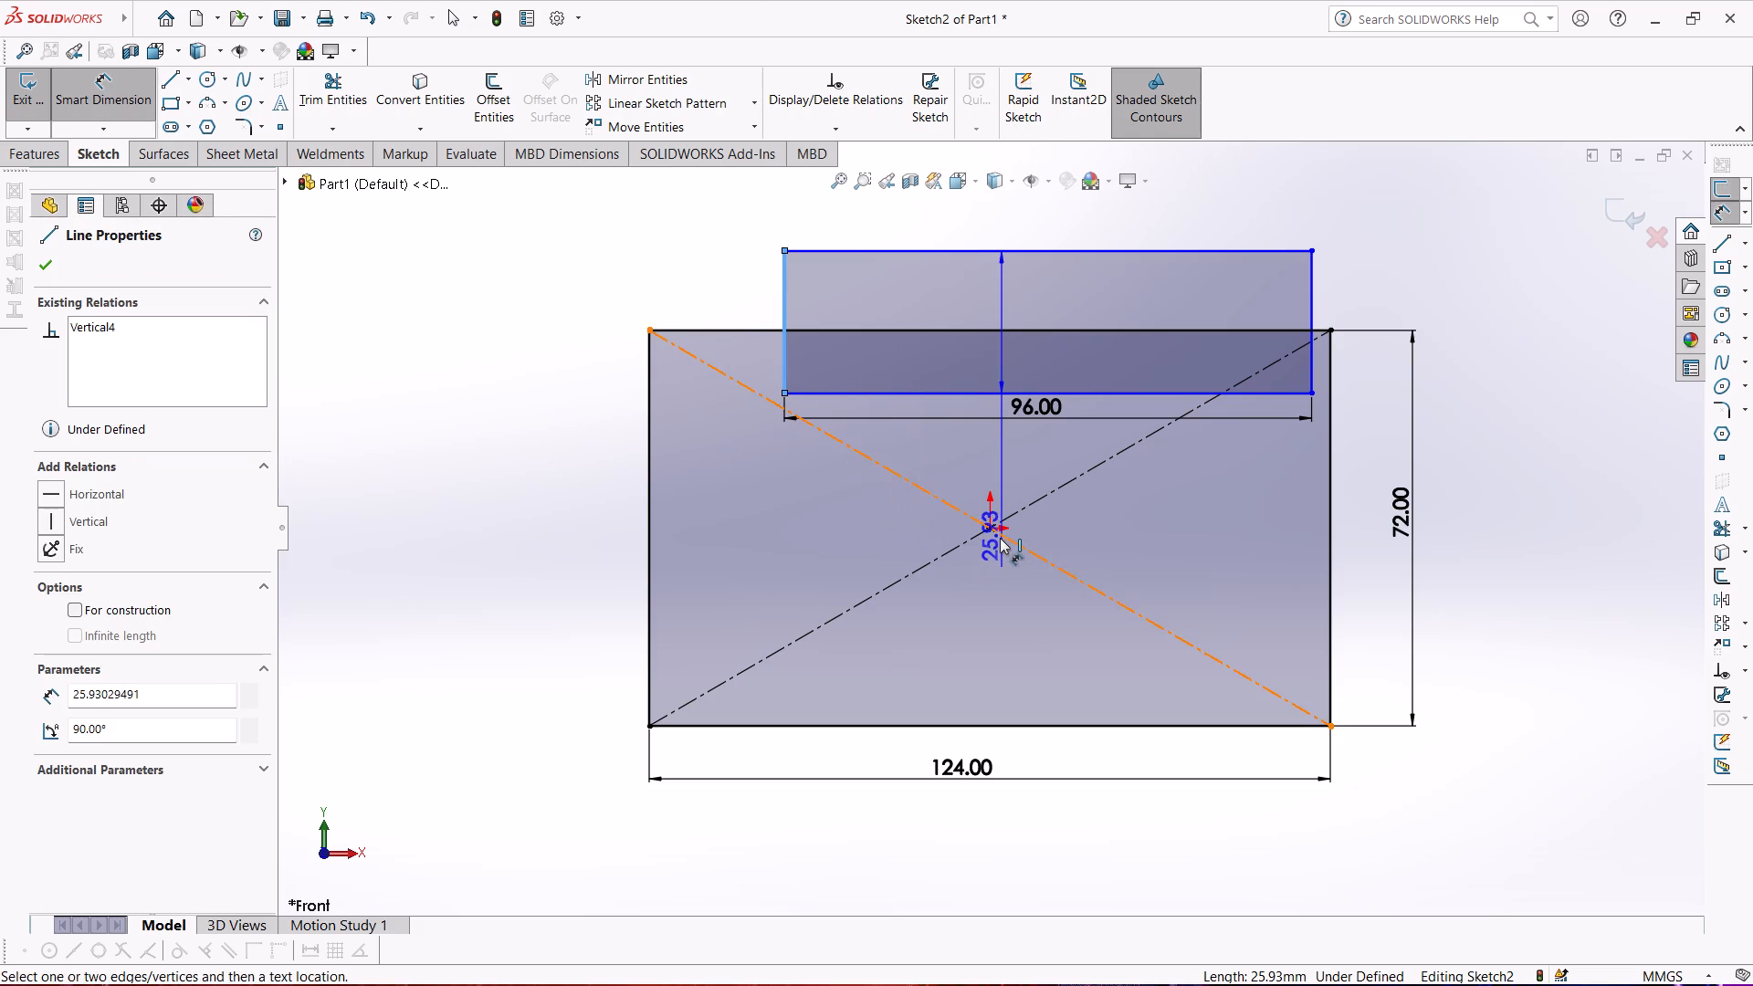
click(989, 526)
click(949, 440)
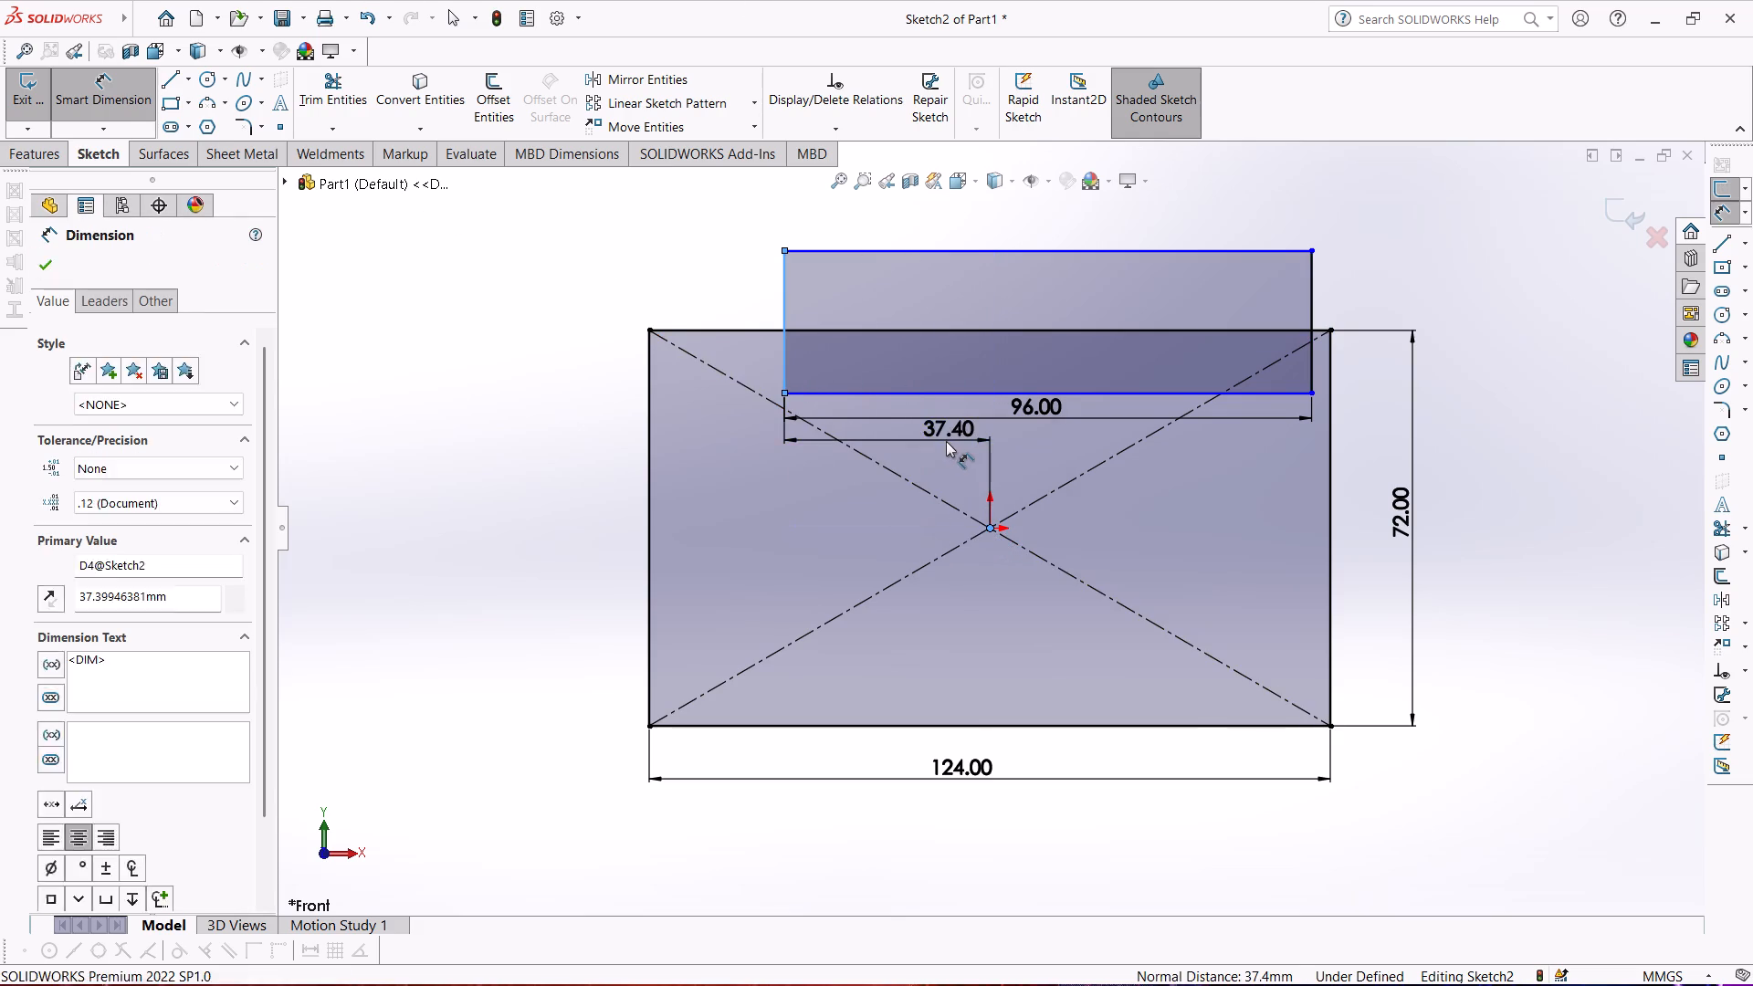
text(48)
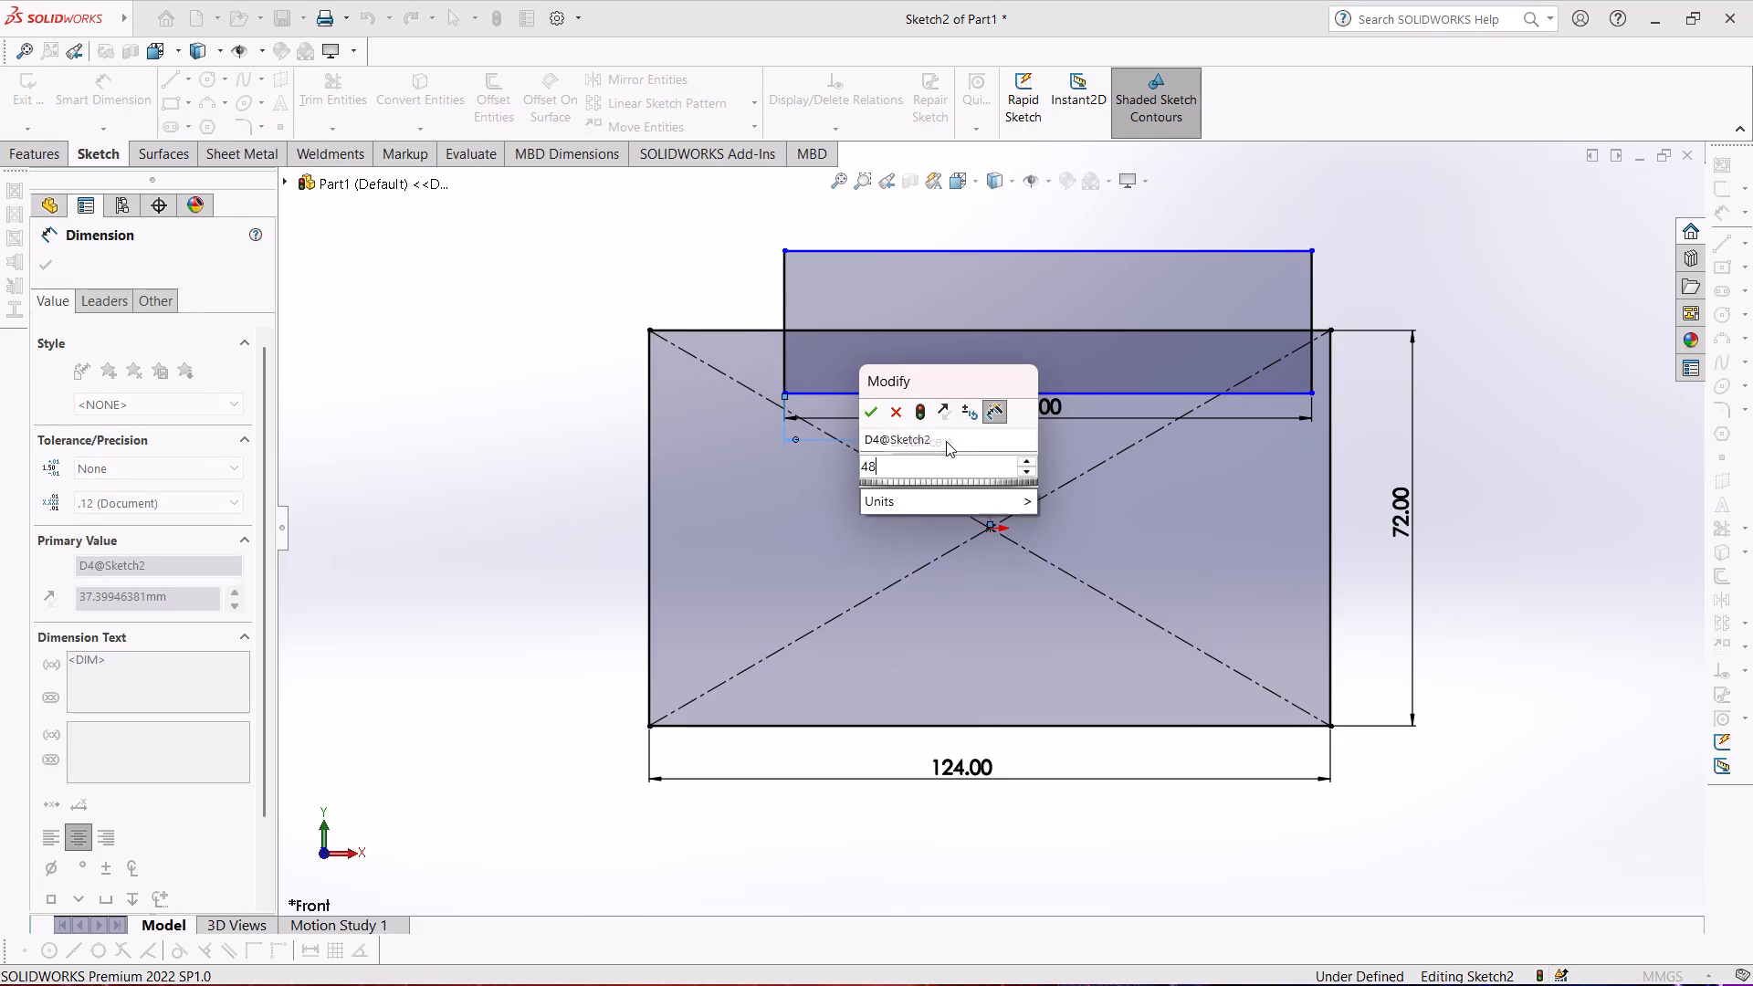
key(Return)
click(340, 273)
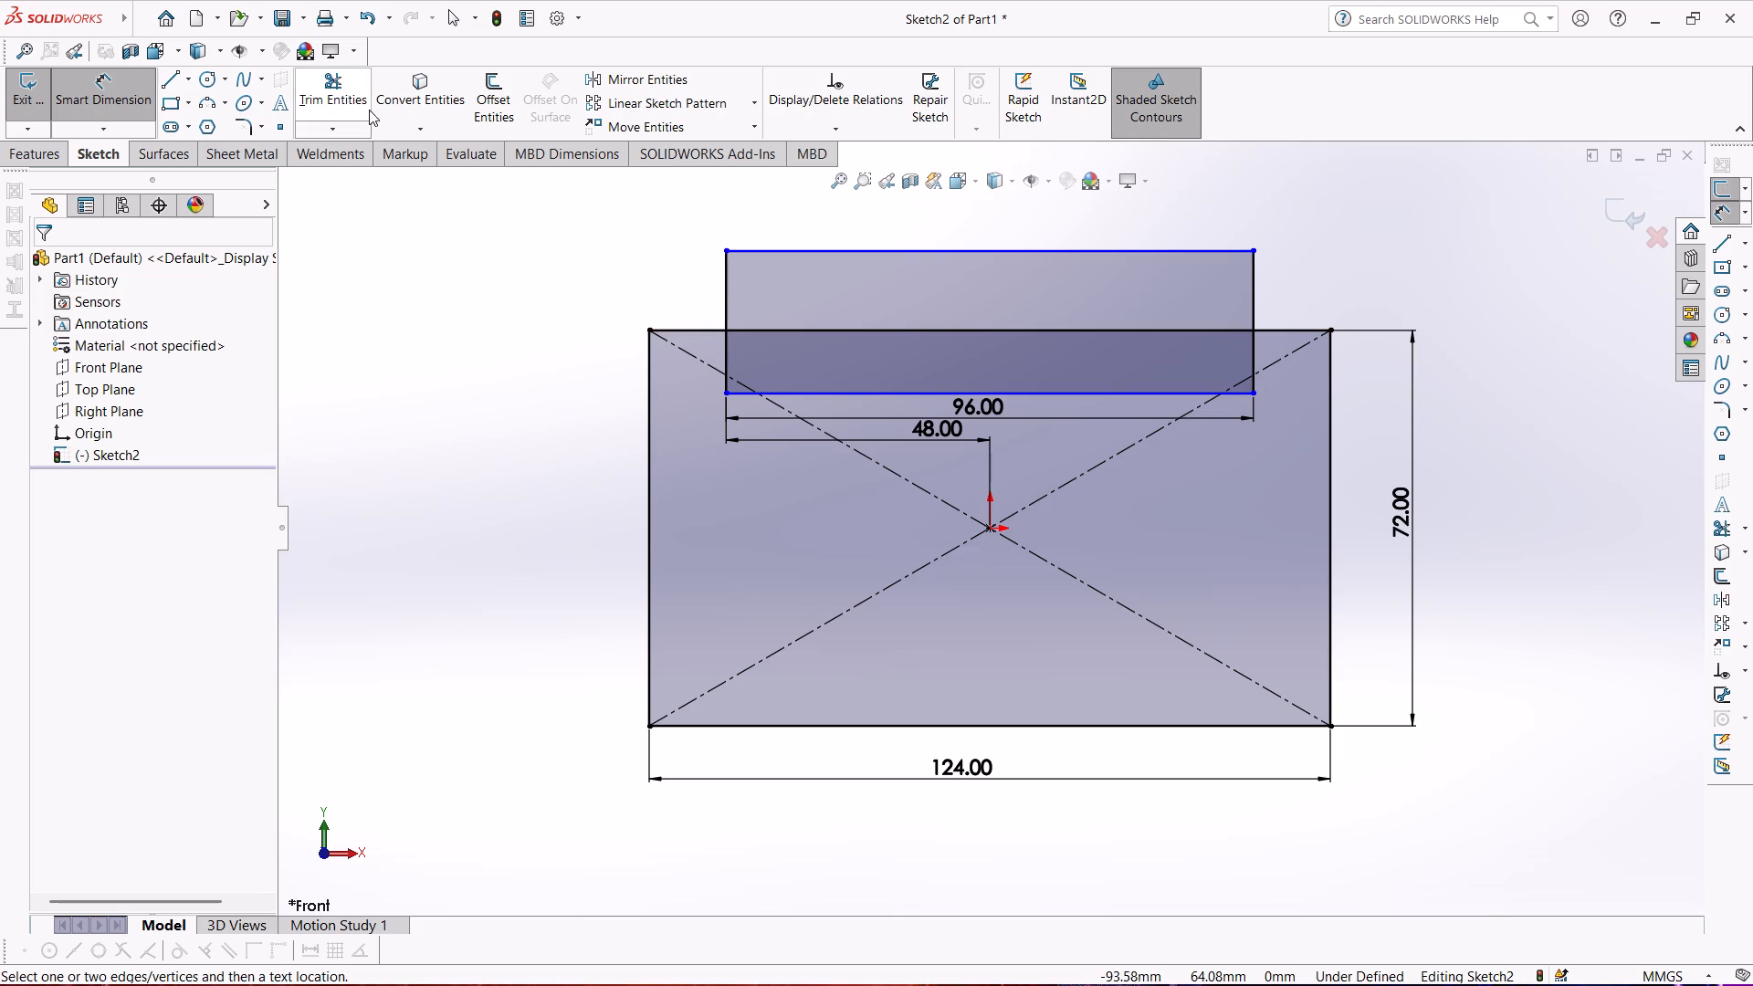
Dimension the overlapping rectangle's bottom edge 20 mm below the large rectangle's top edge.
click(849, 393)
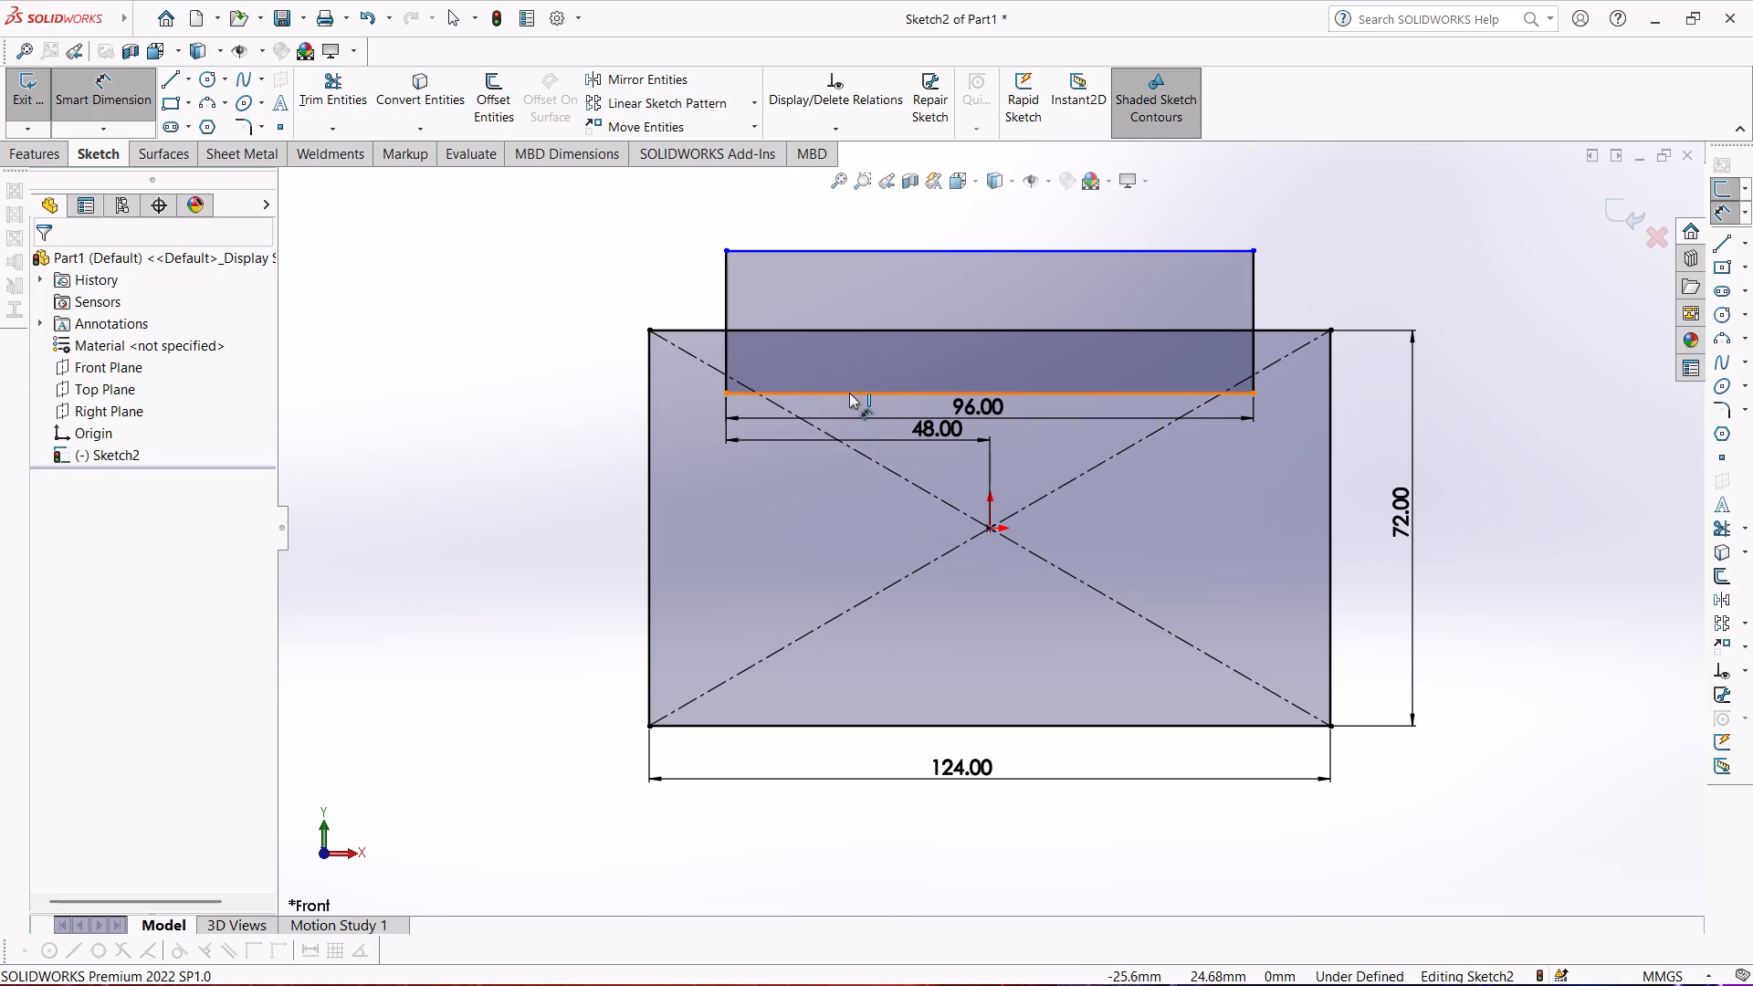
click(706, 329)
click(572, 386)
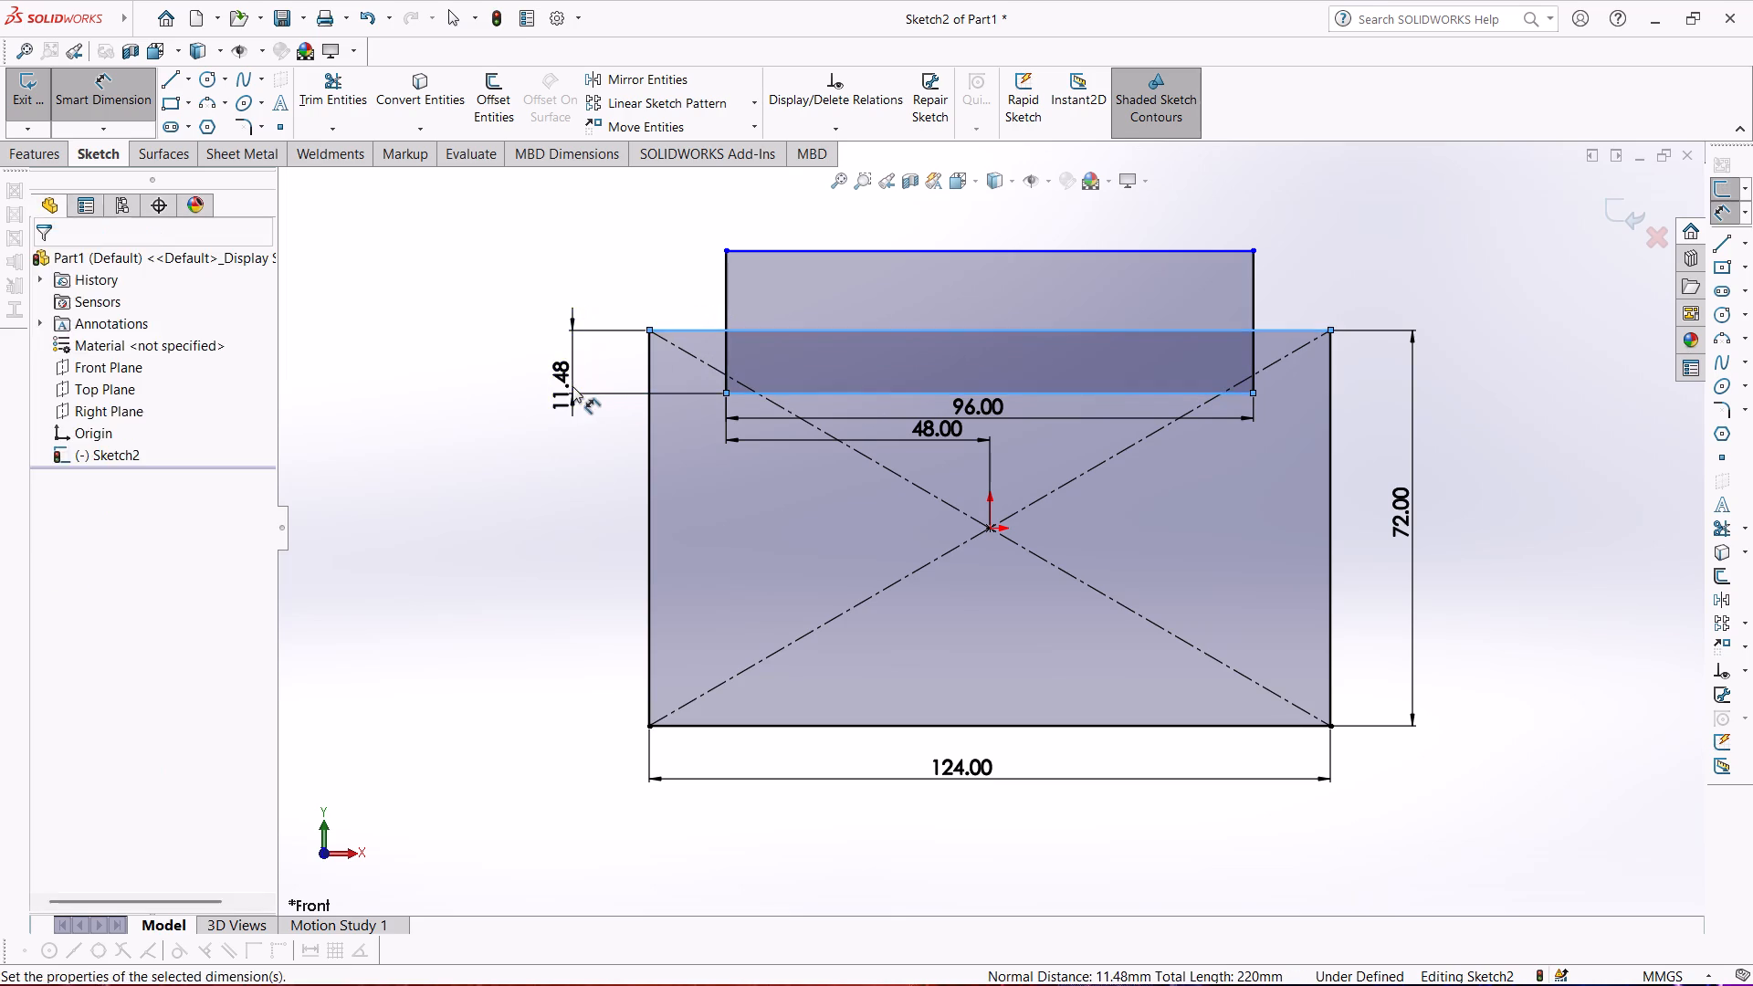
text(20)
key(Return)
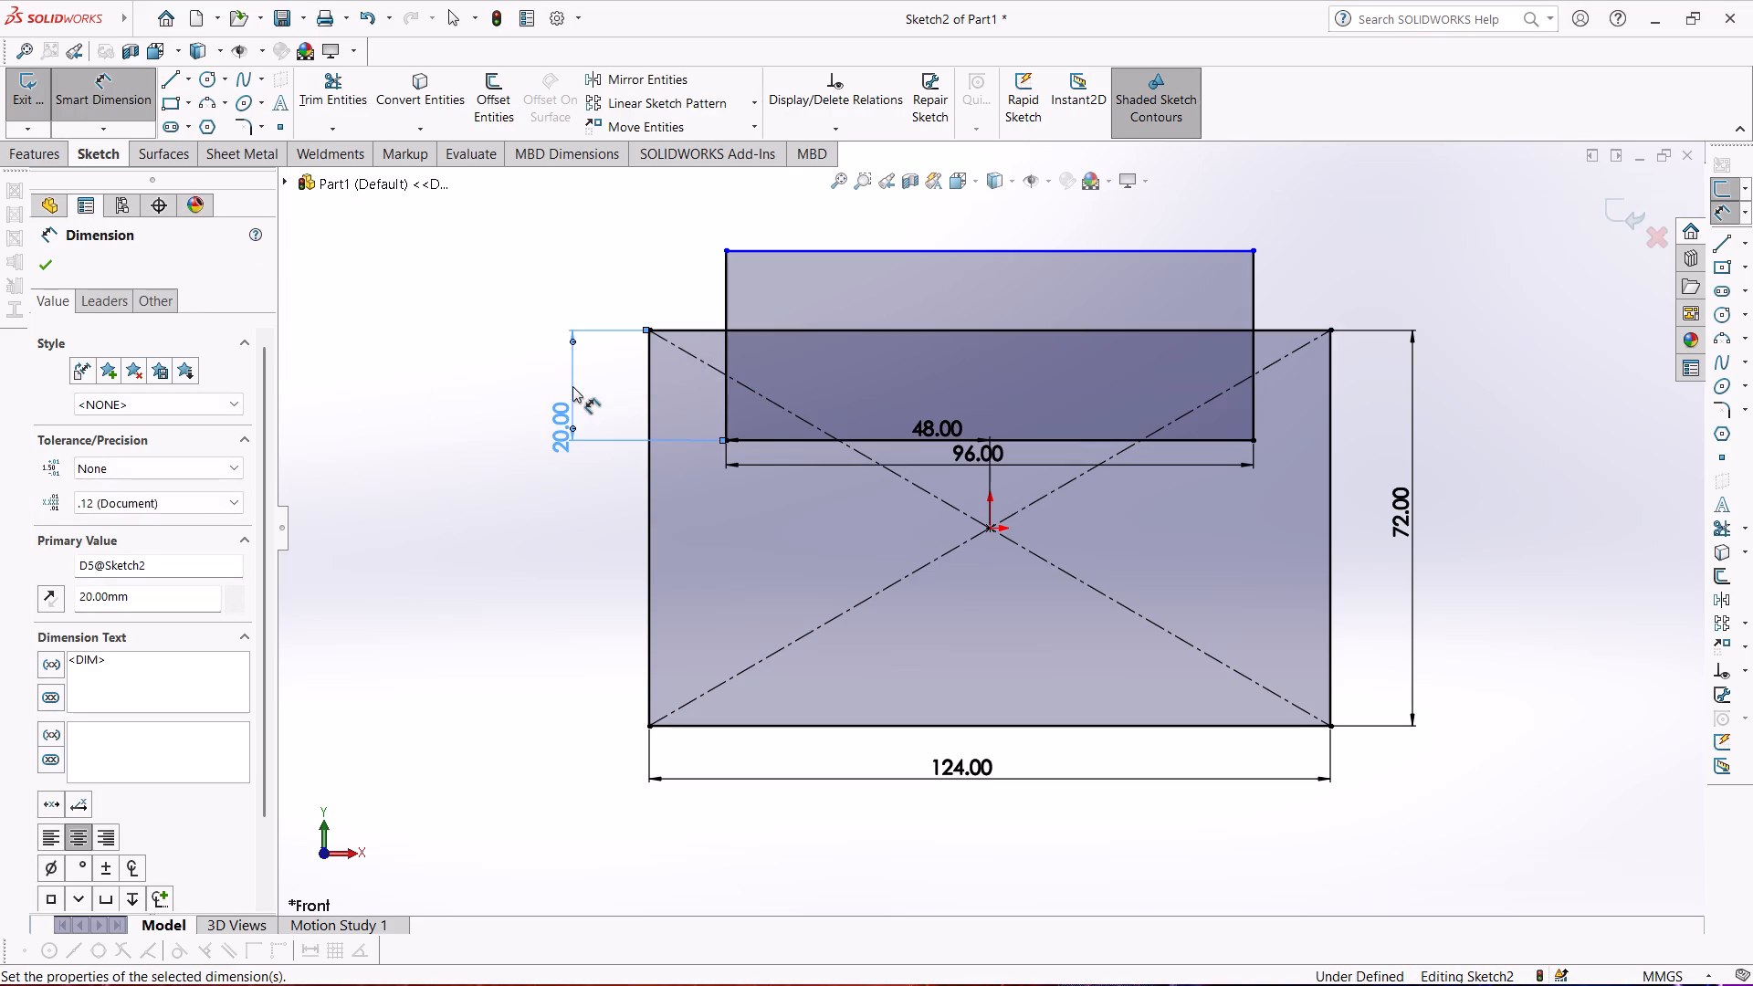
click(441, 333)
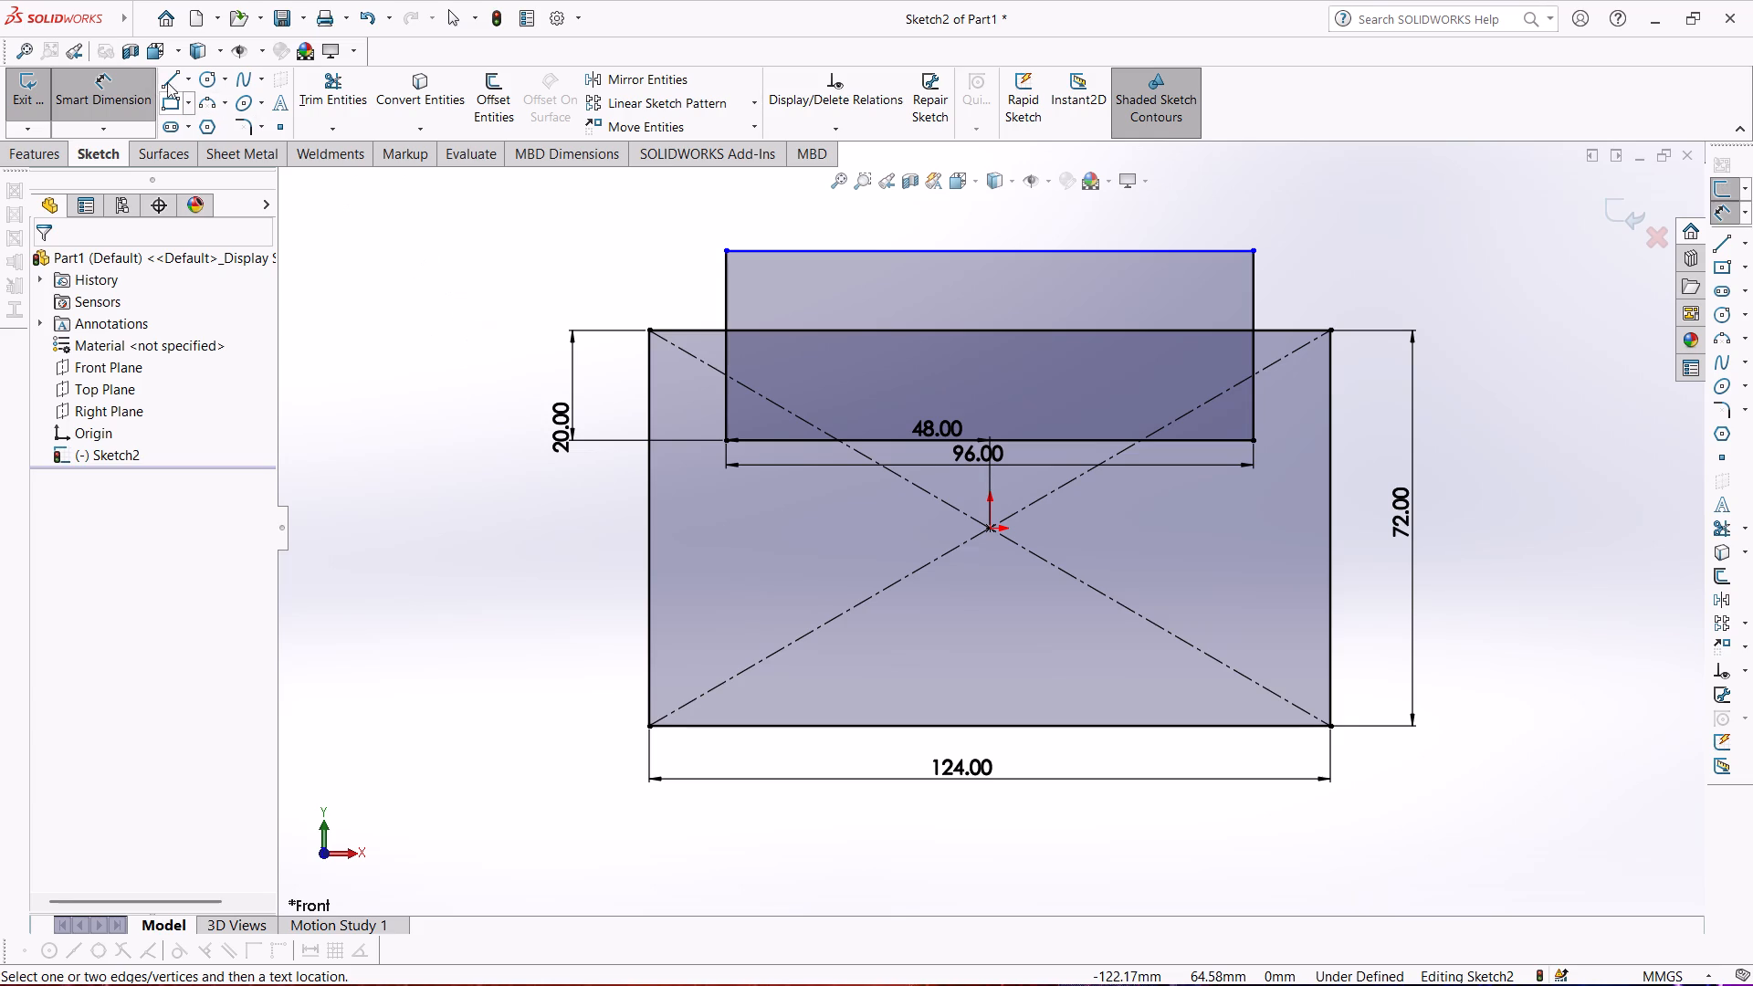
Trim the small rectangle's lines above the large rectangle and the top edge between its sides, leaving an open-topped notched profile.
click(326, 78)
click(763, 252)
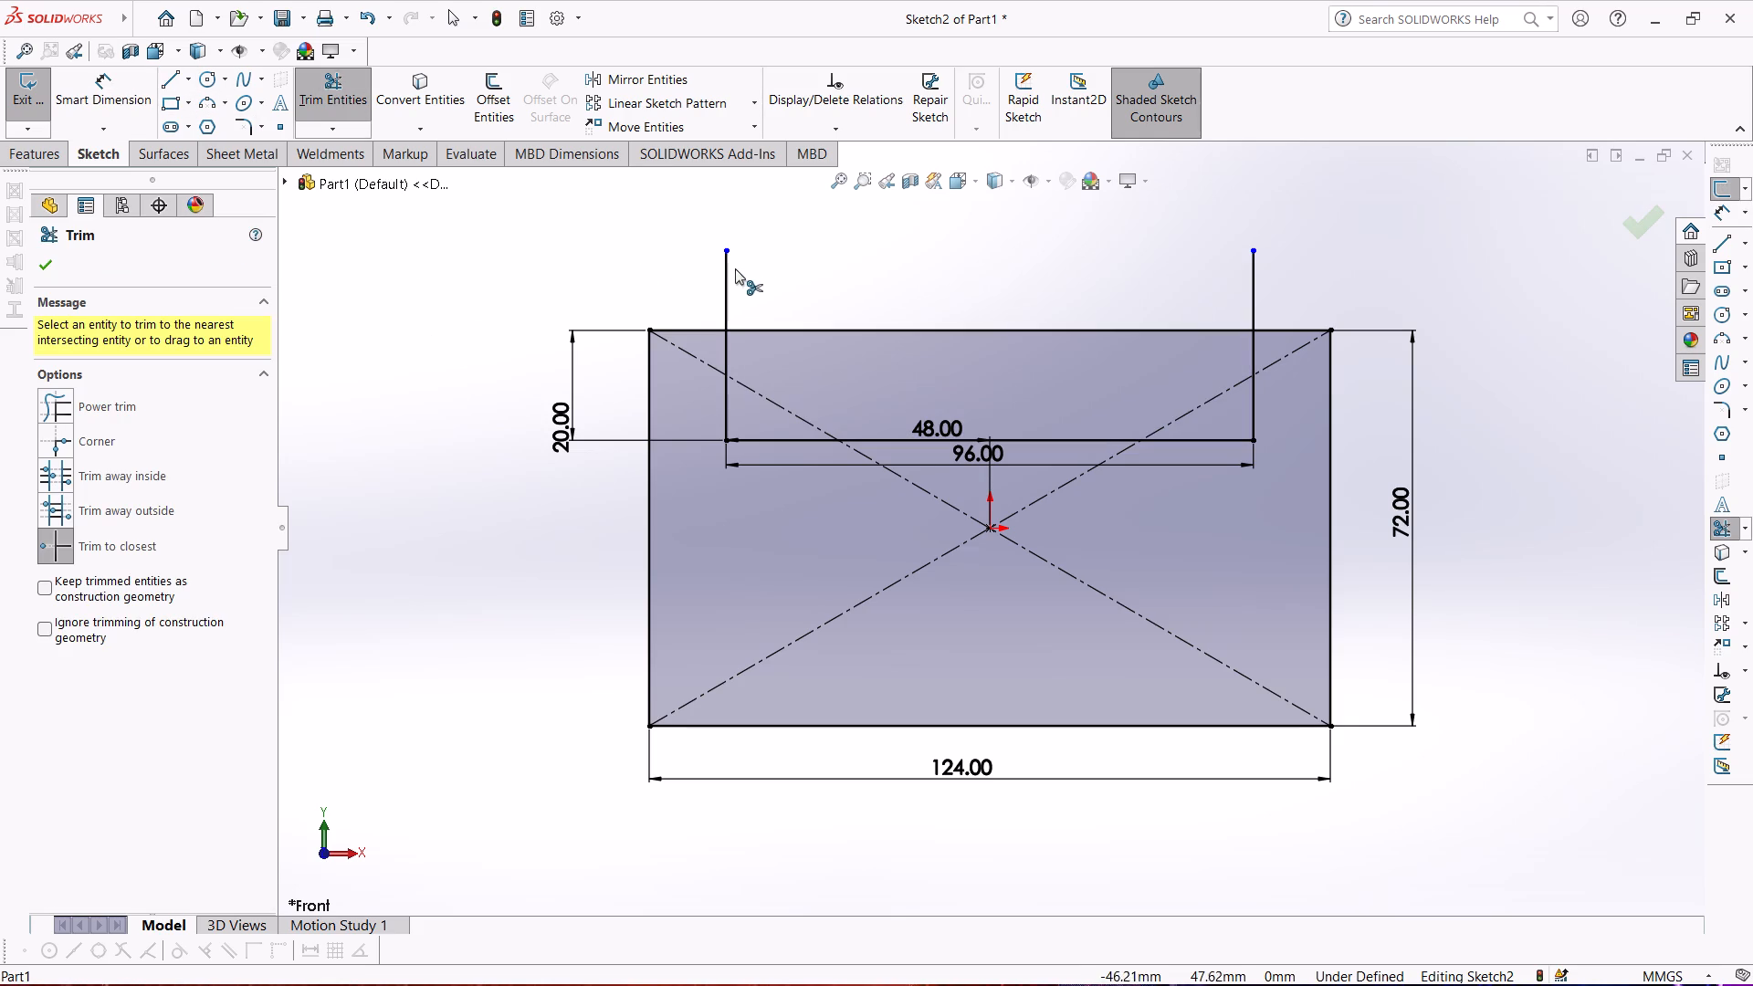
click(730, 274)
click(804, 327)
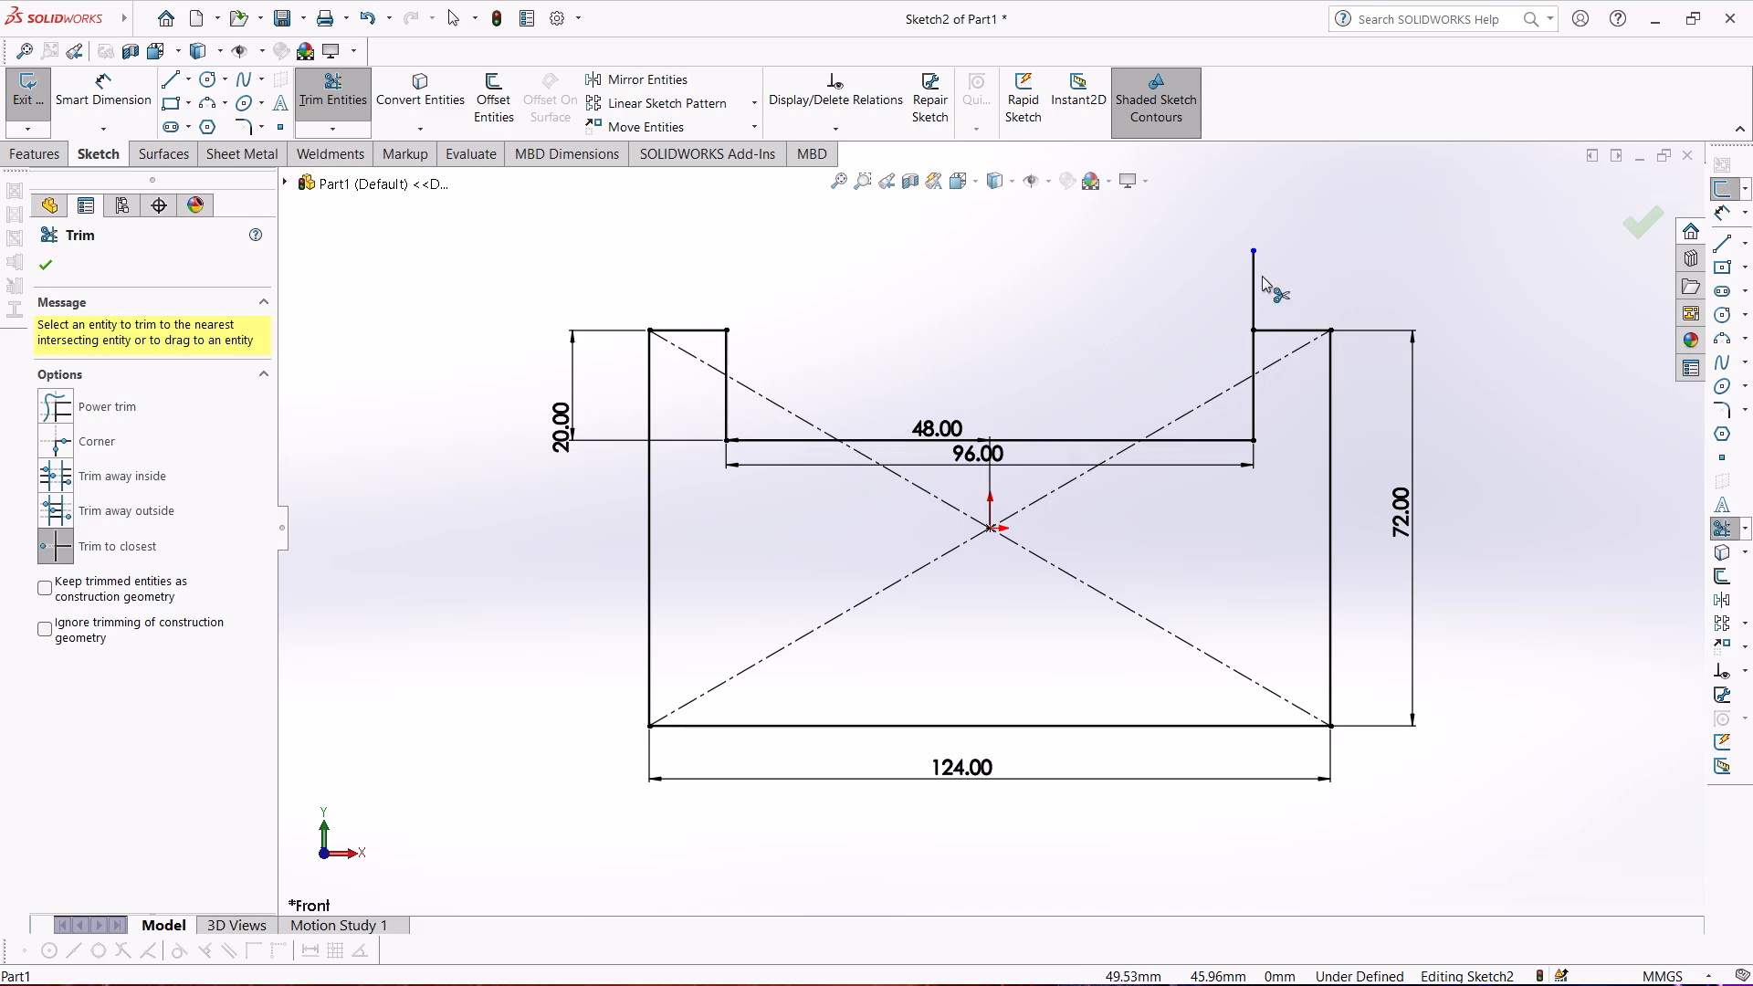
click(1256, 281)
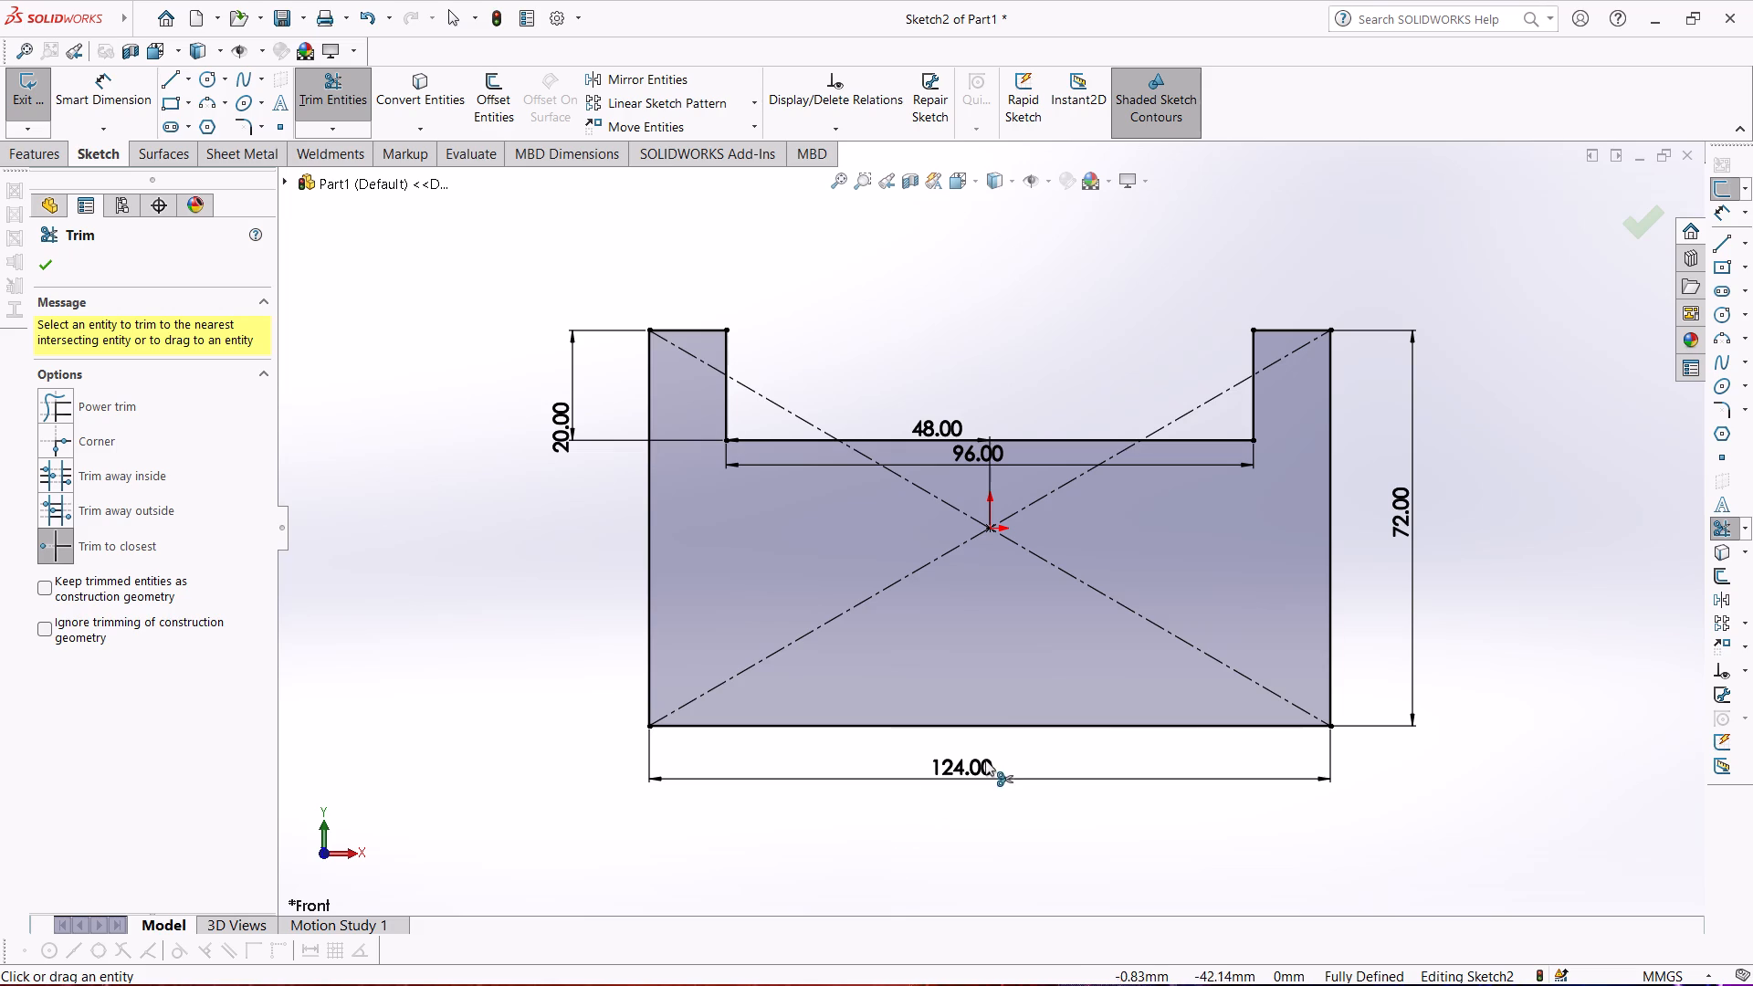
double_click(963, 771)
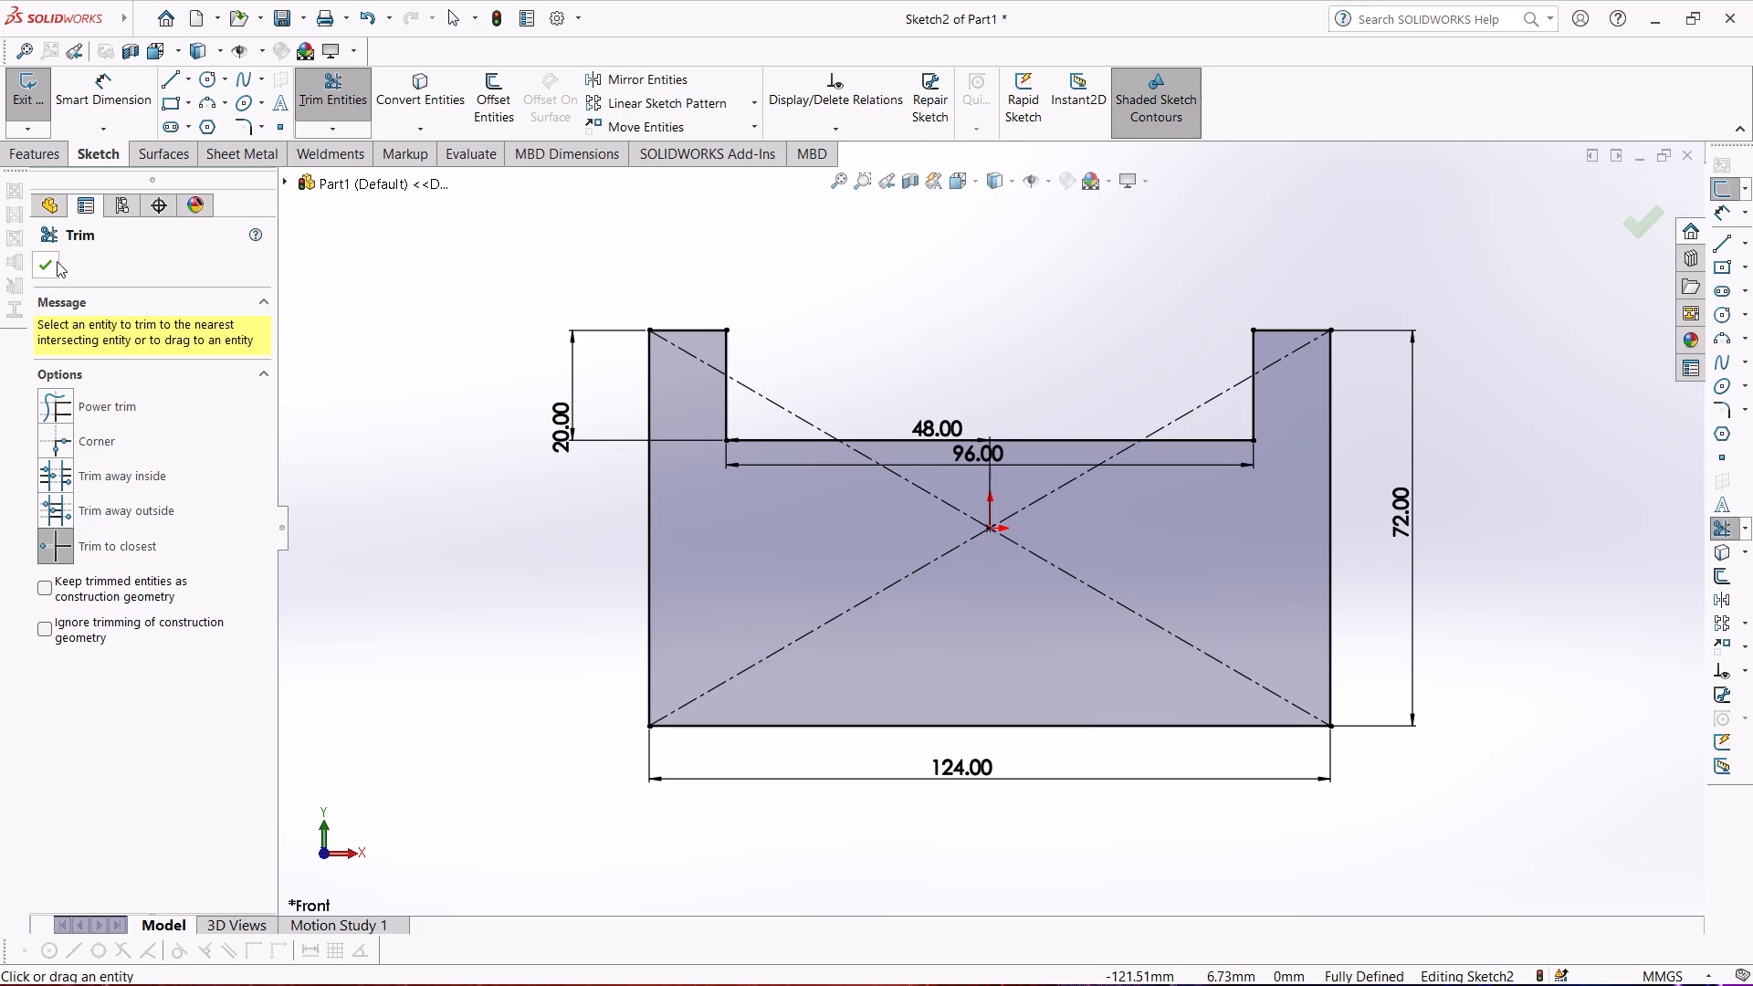
click(57, 261)
Set the overall width of the notched profile to 116 mm.
double_click(960, 783)
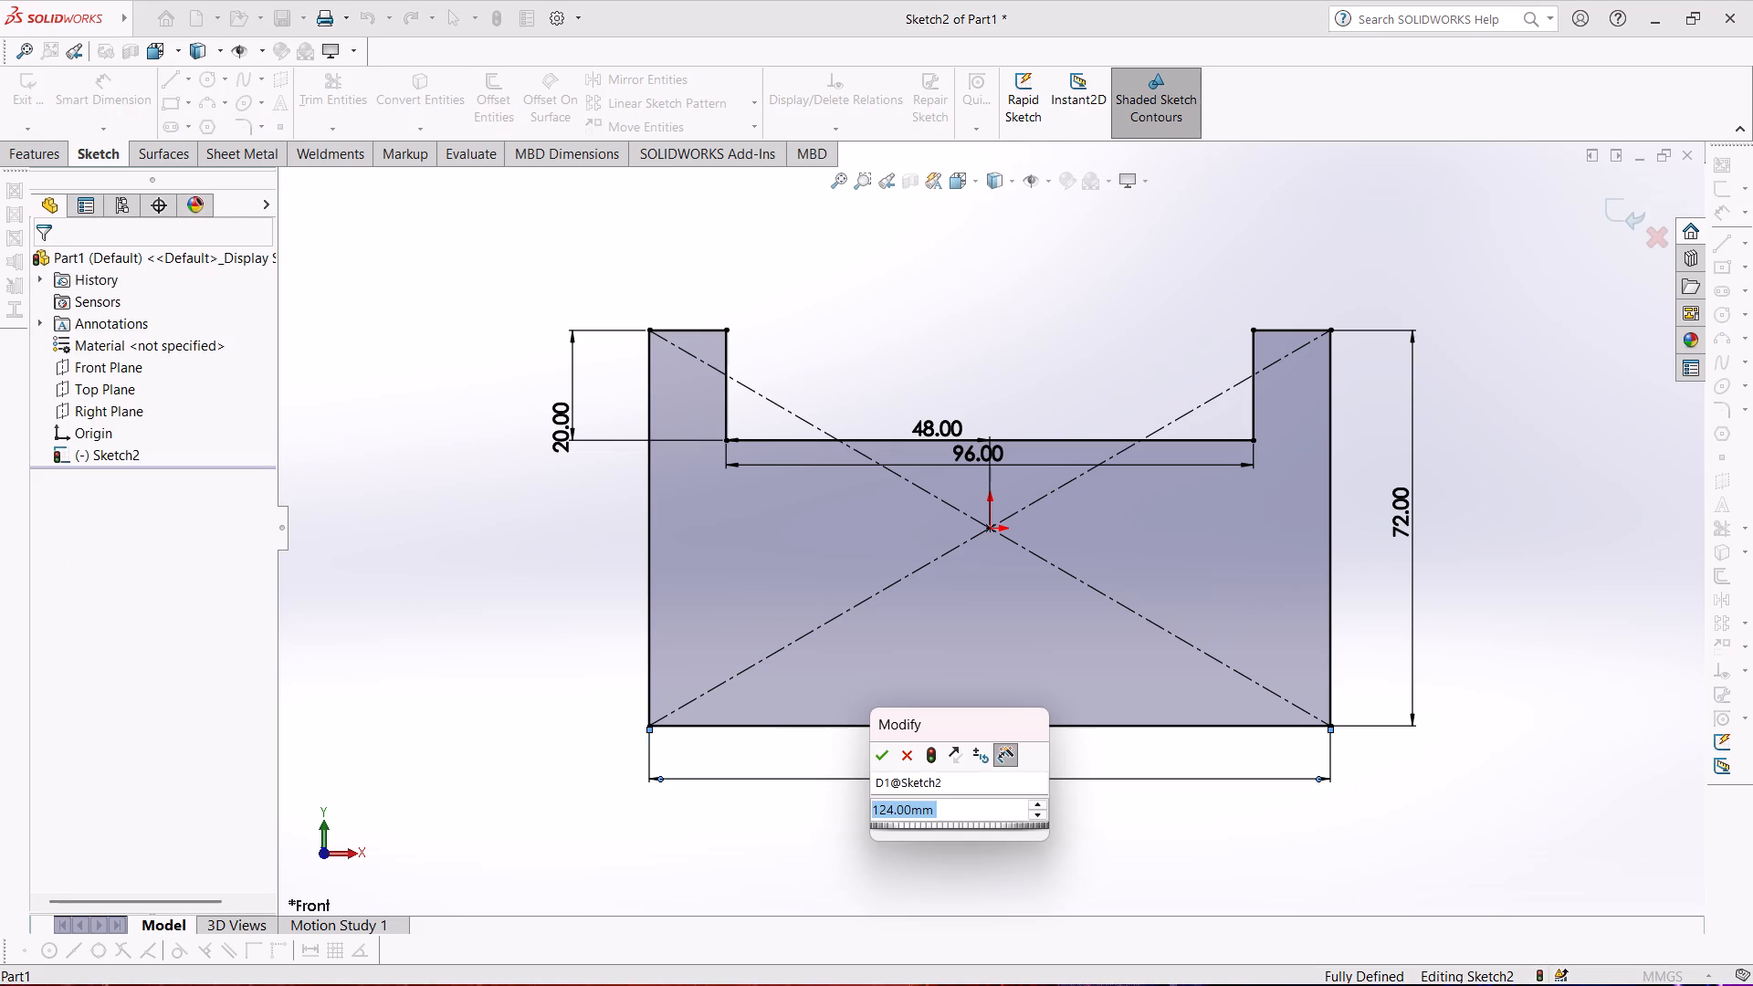
text(116)
key(Return)
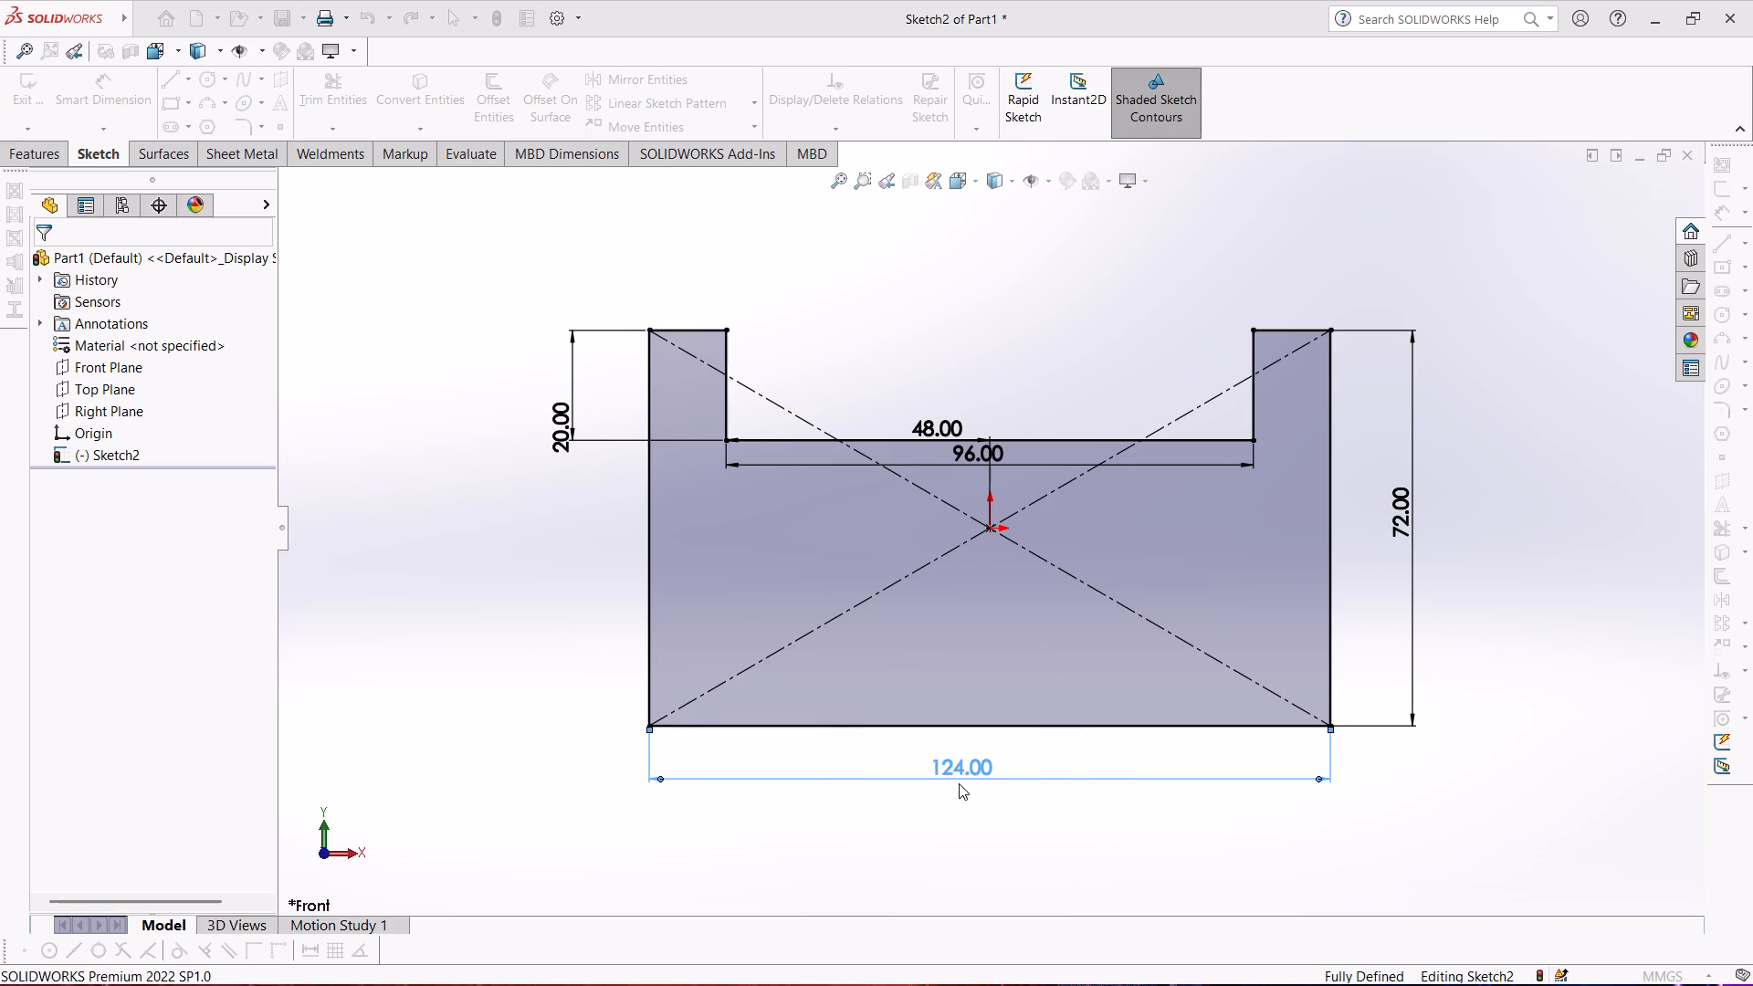
click(428, 586)
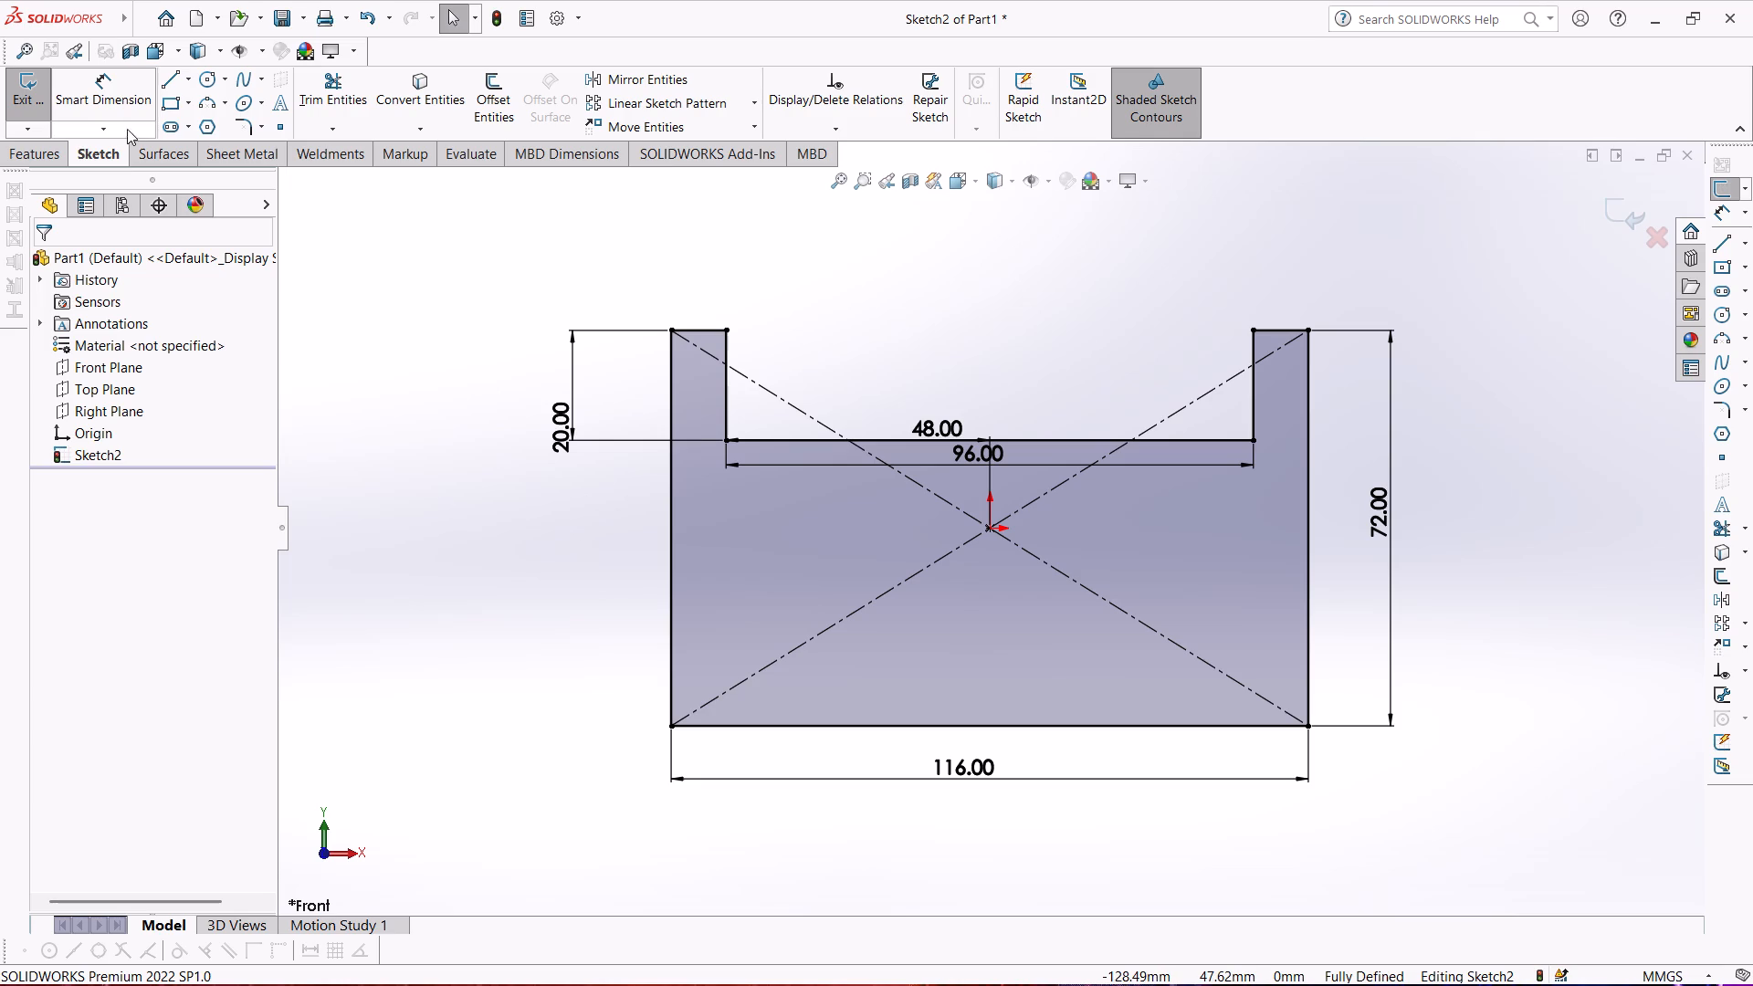
Sketch two circles in the lower part of the profile, about 13.7 mm diameter near the left edge and about 12 mm near the right.
click(205, 80)
click(744, 607)
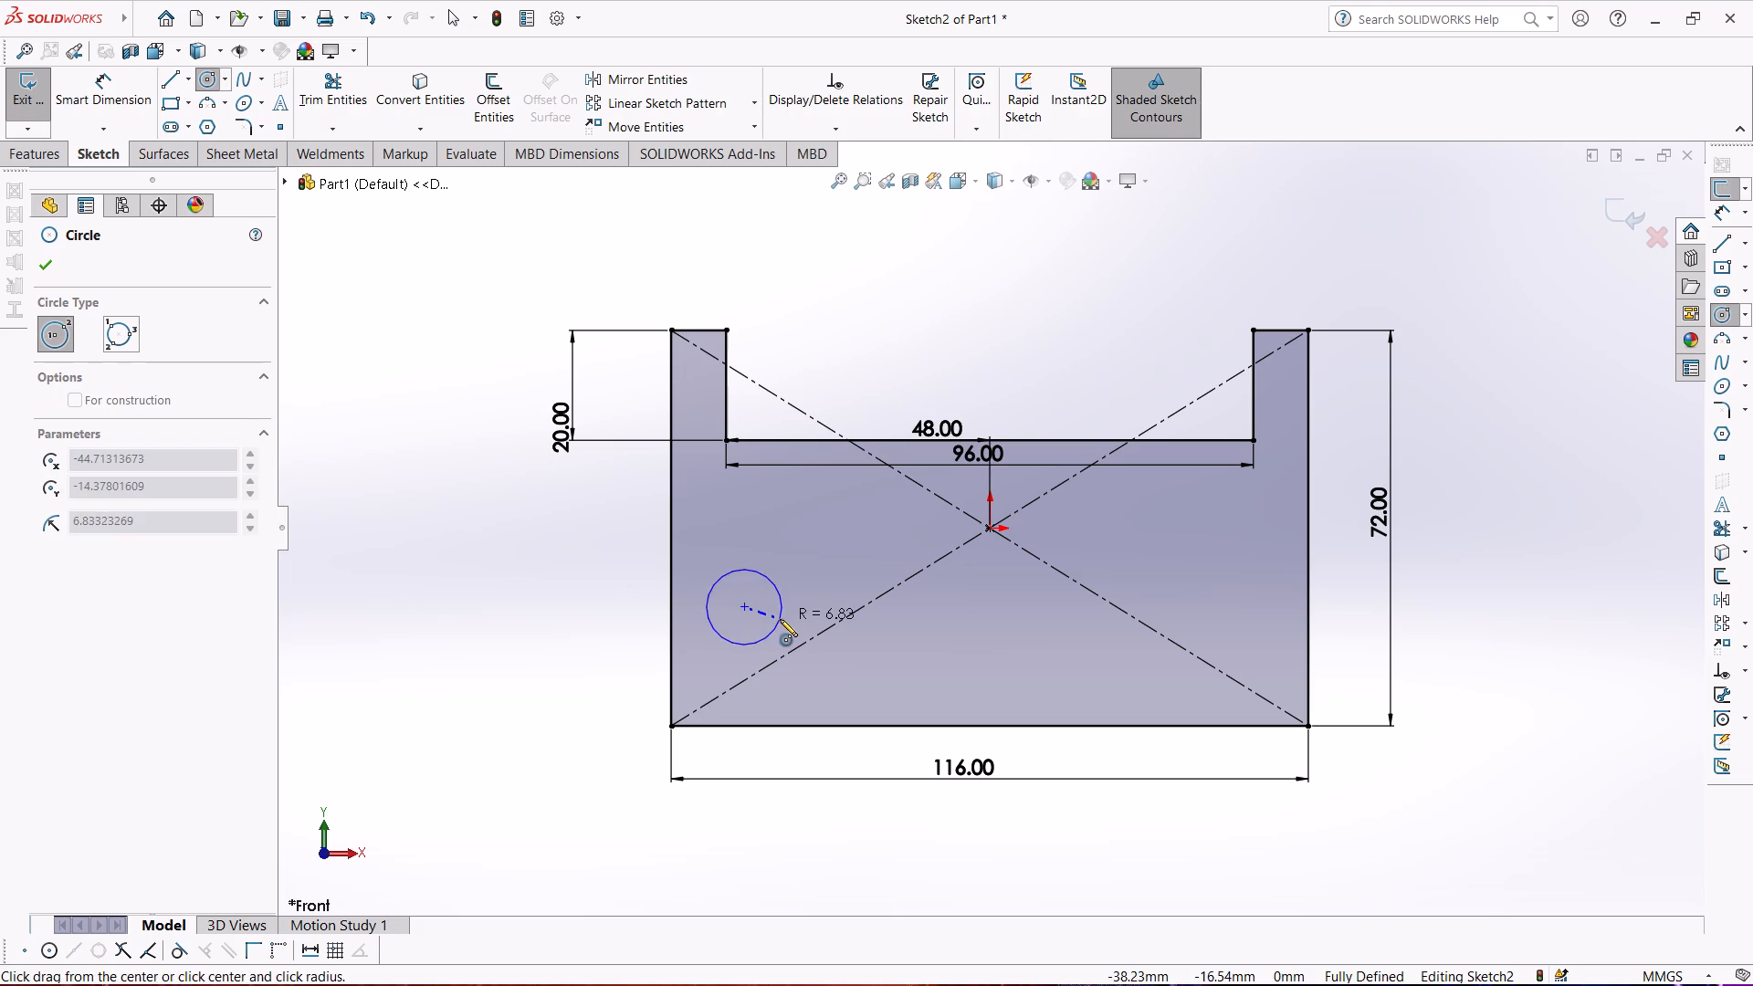
click(780, 619)
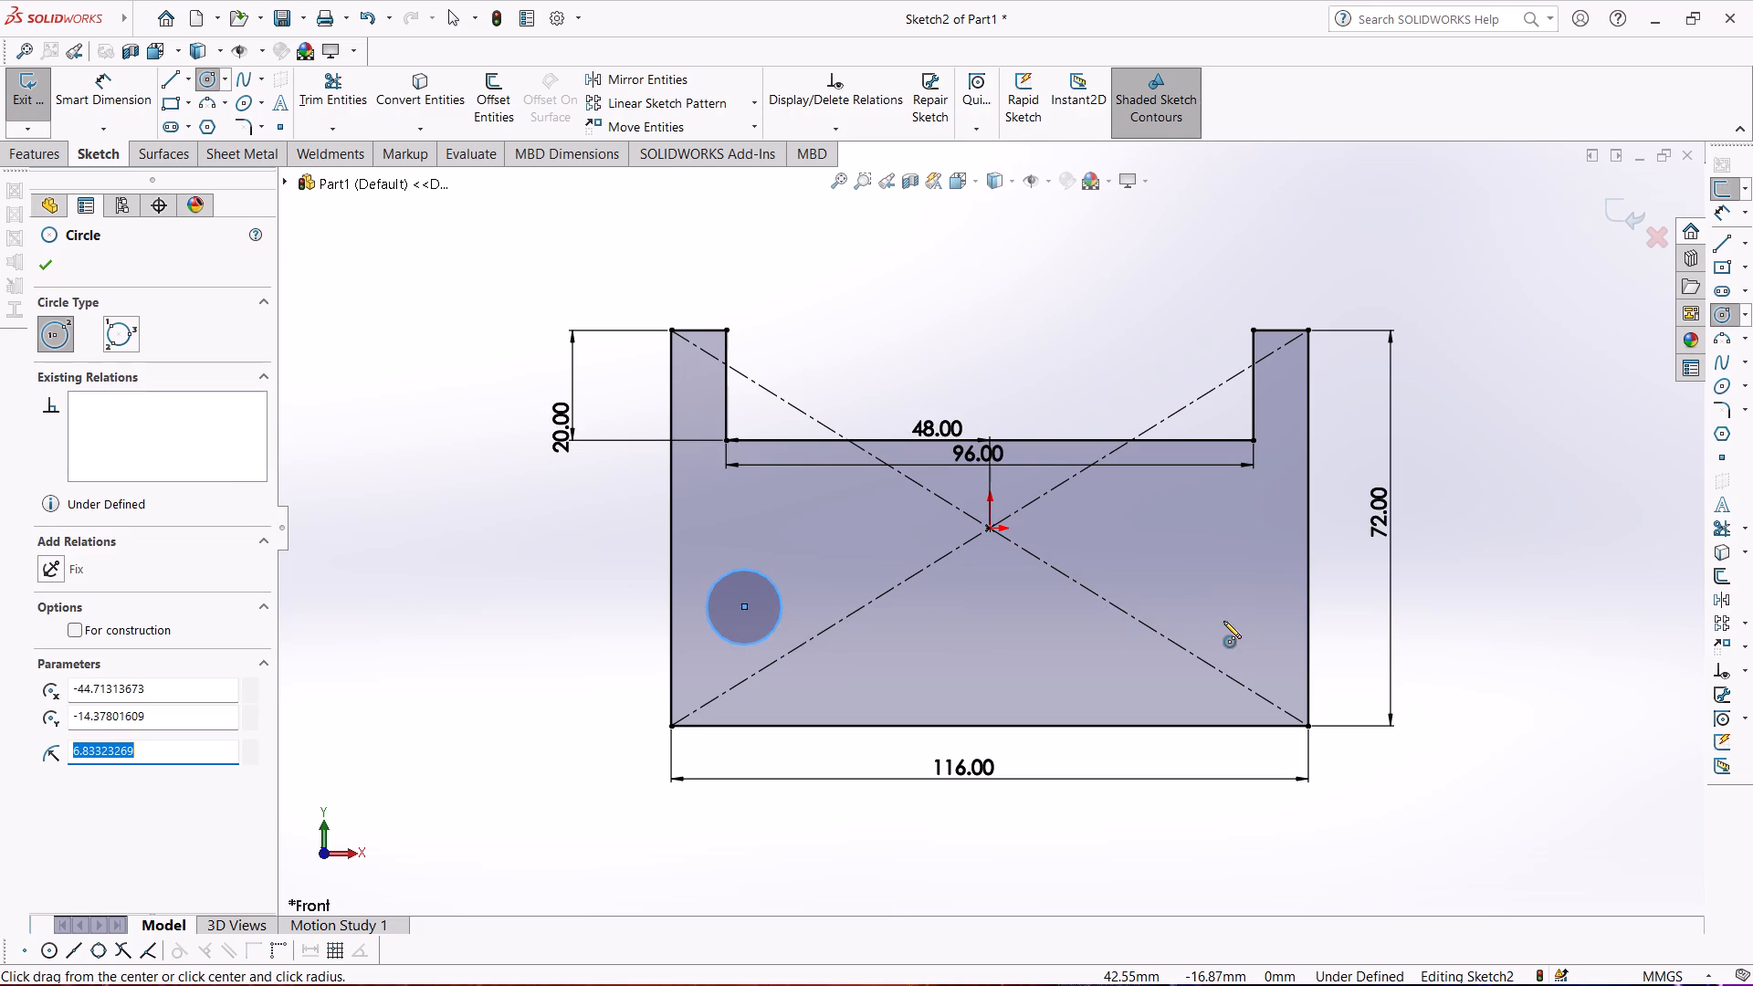
click(1223, 616)
click(1251, 630)
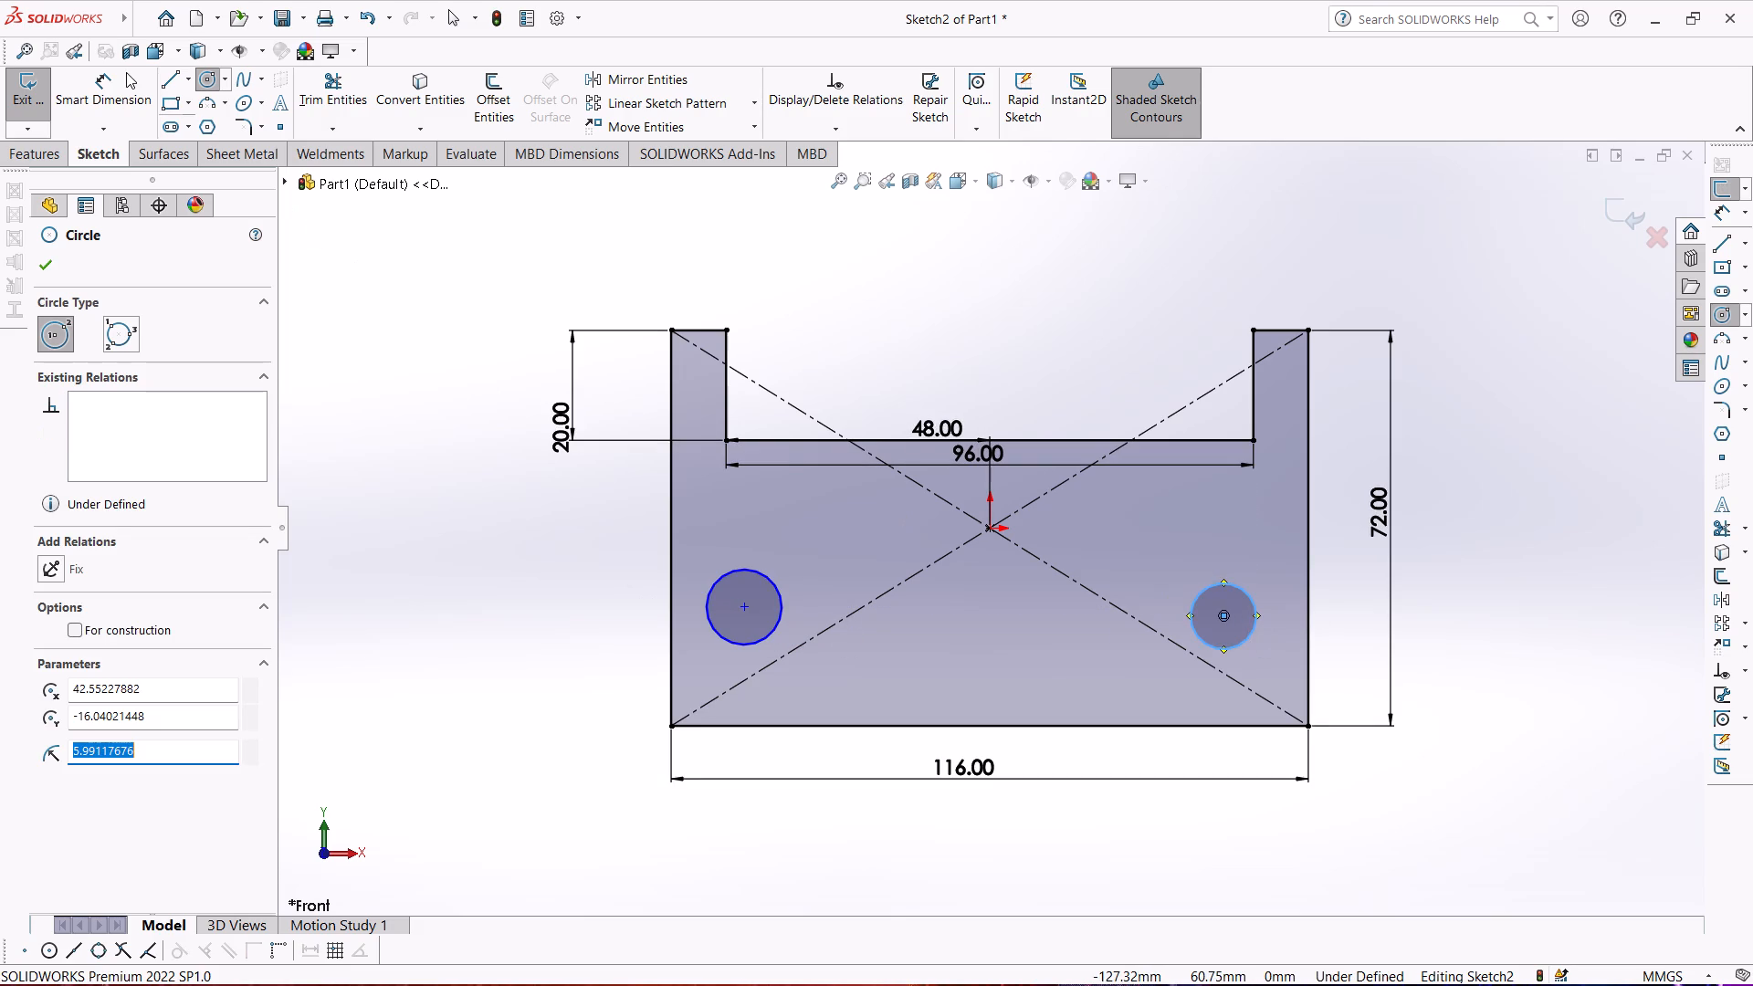
Dimension both the right and left circles to a 20 mm diameter.
click(126, 72)
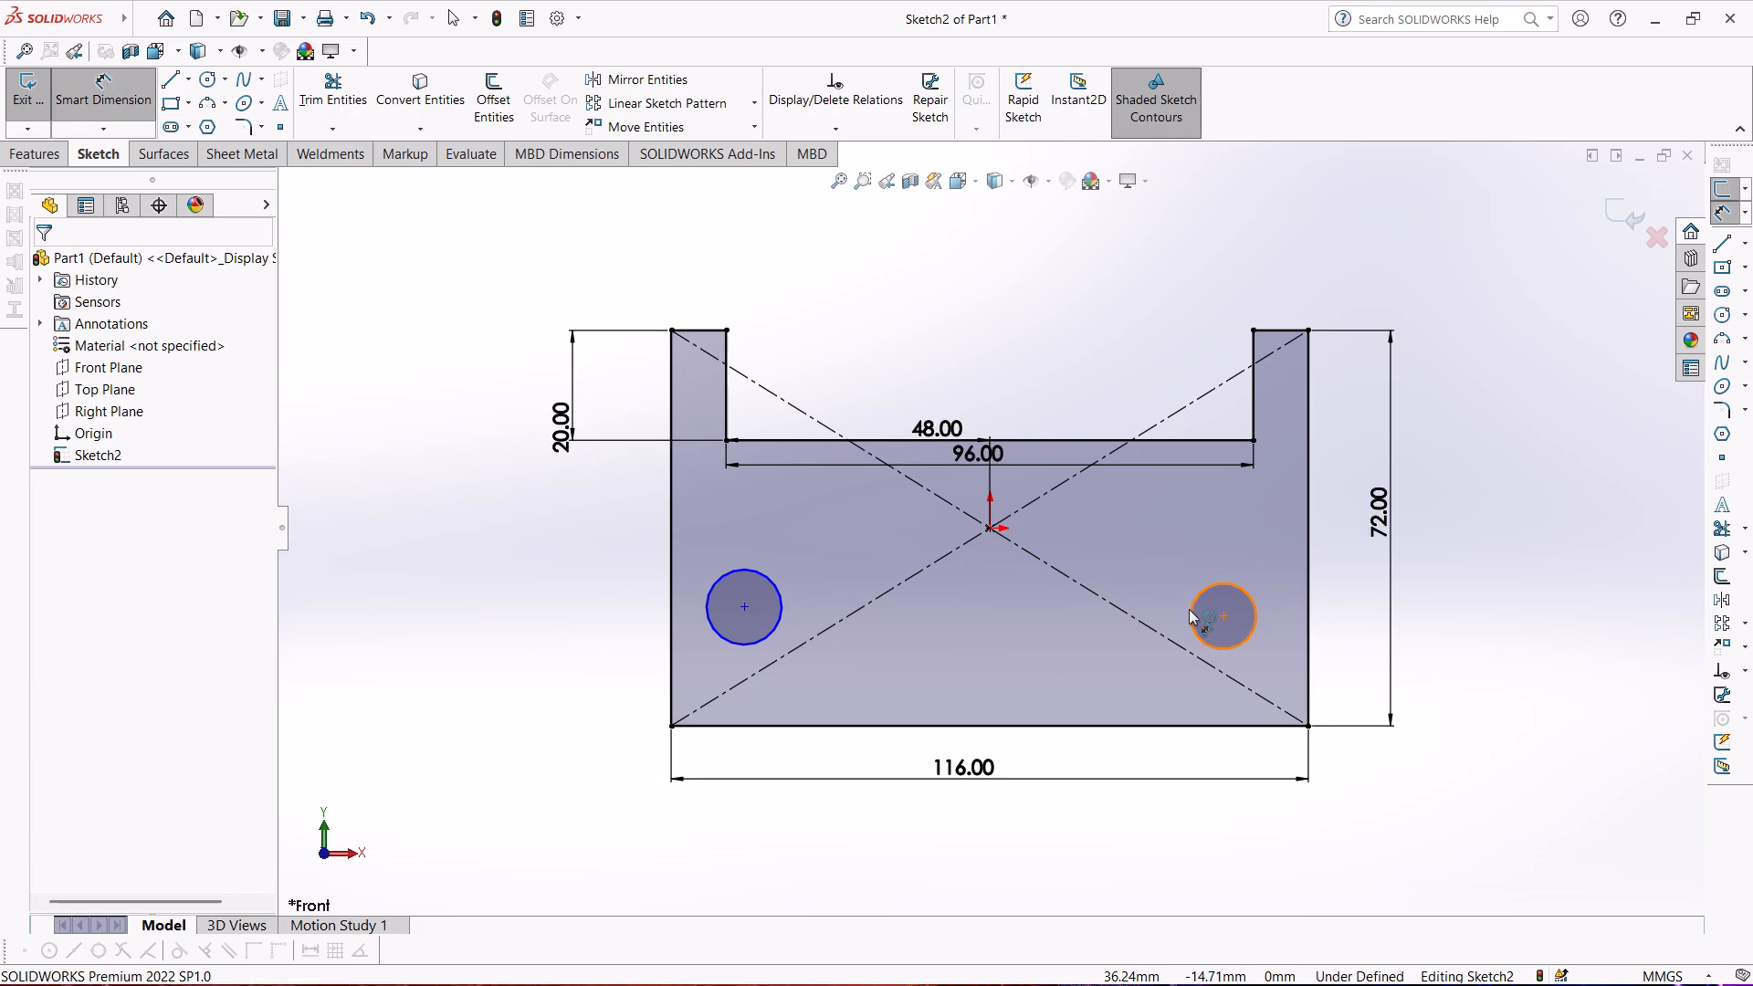
click(1203, 594)
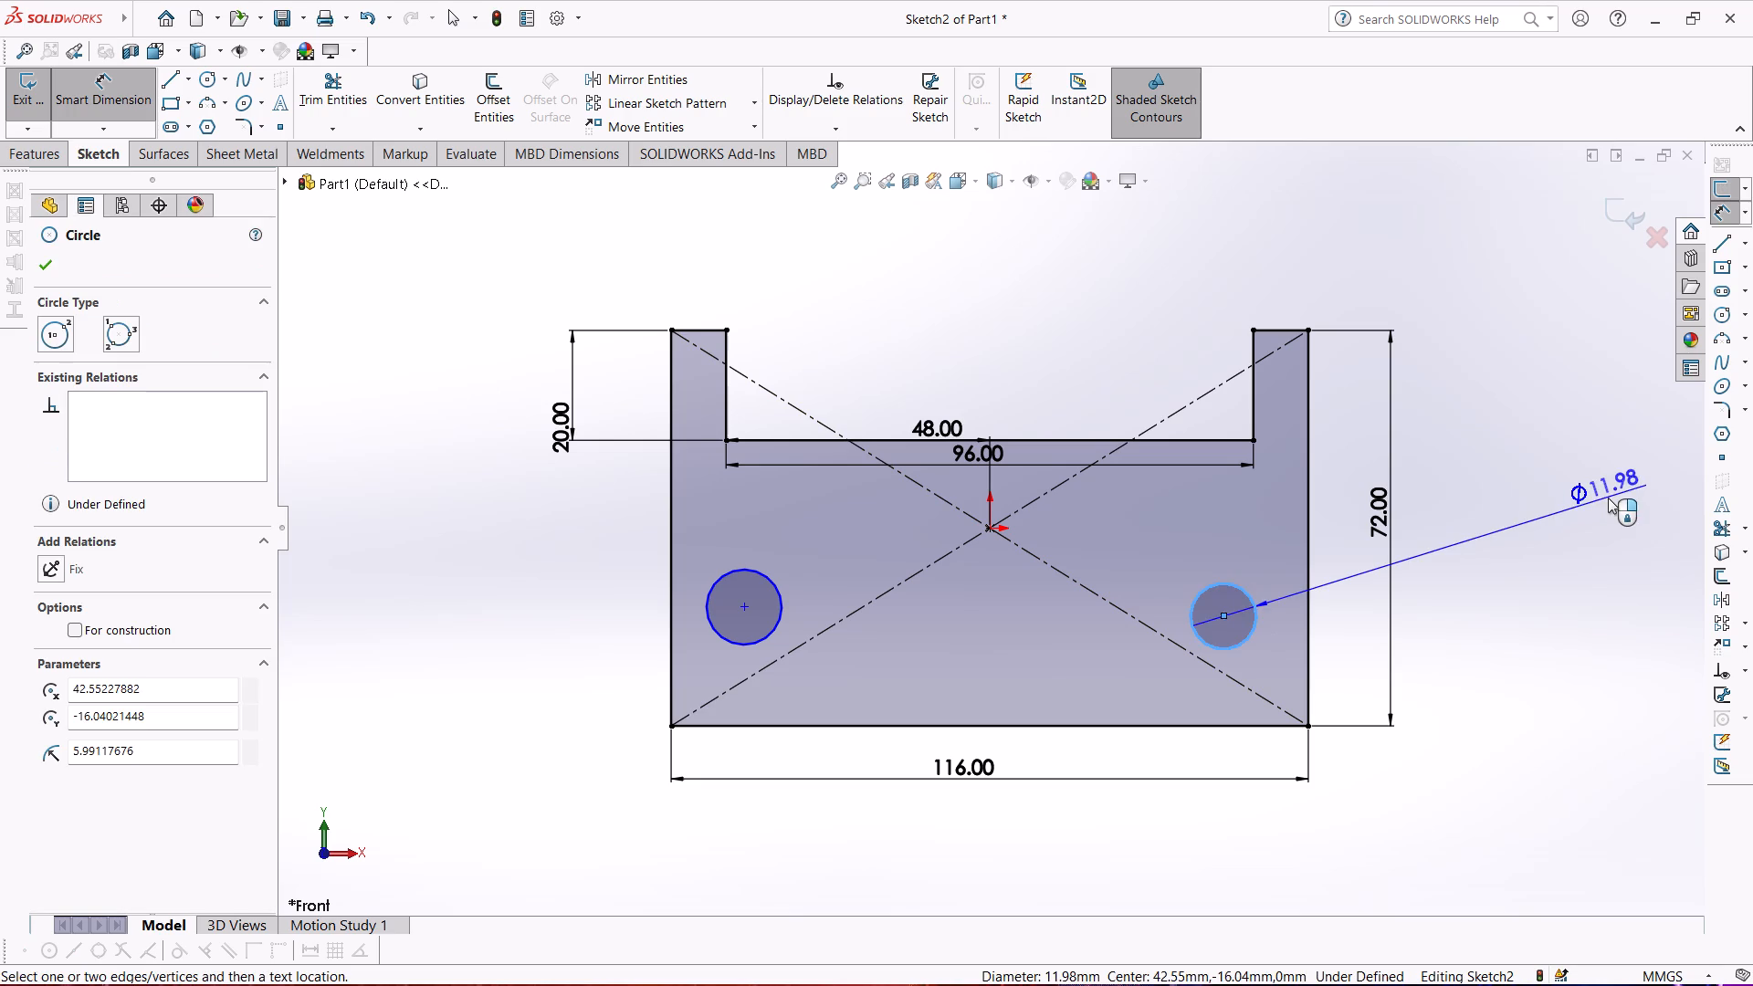
click(1601, 501)
text(20)
key(Return)
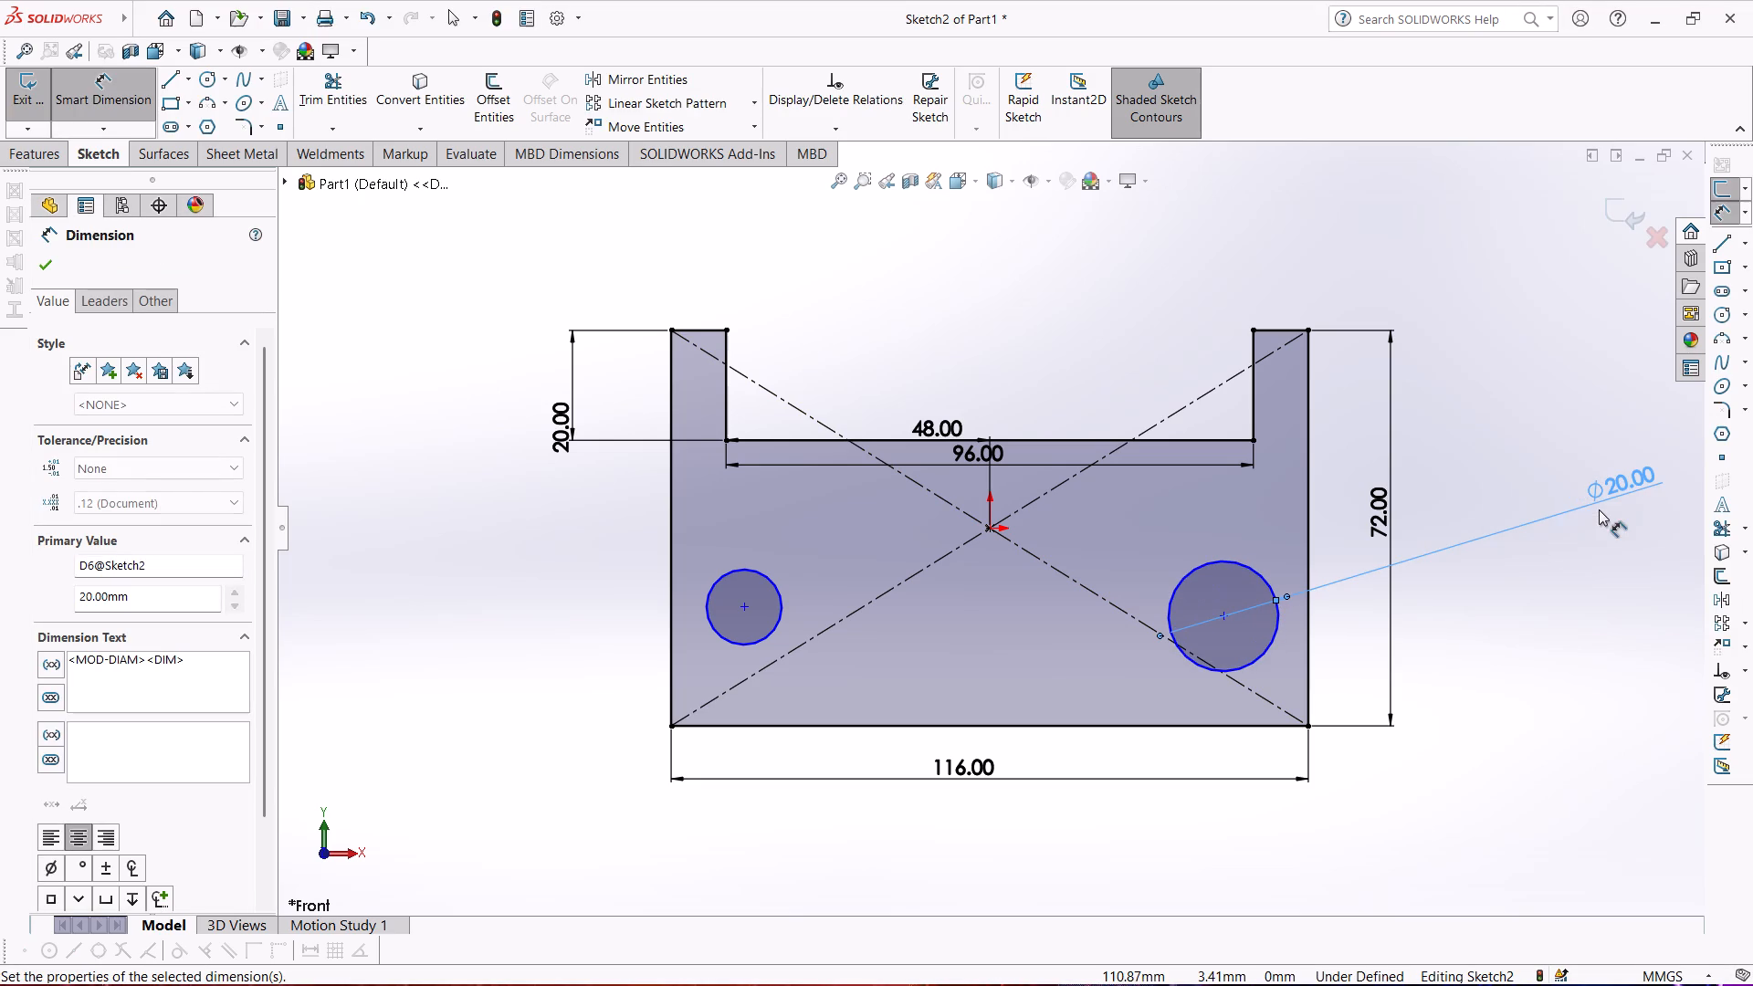
click(734, 573)
click(739, 528)
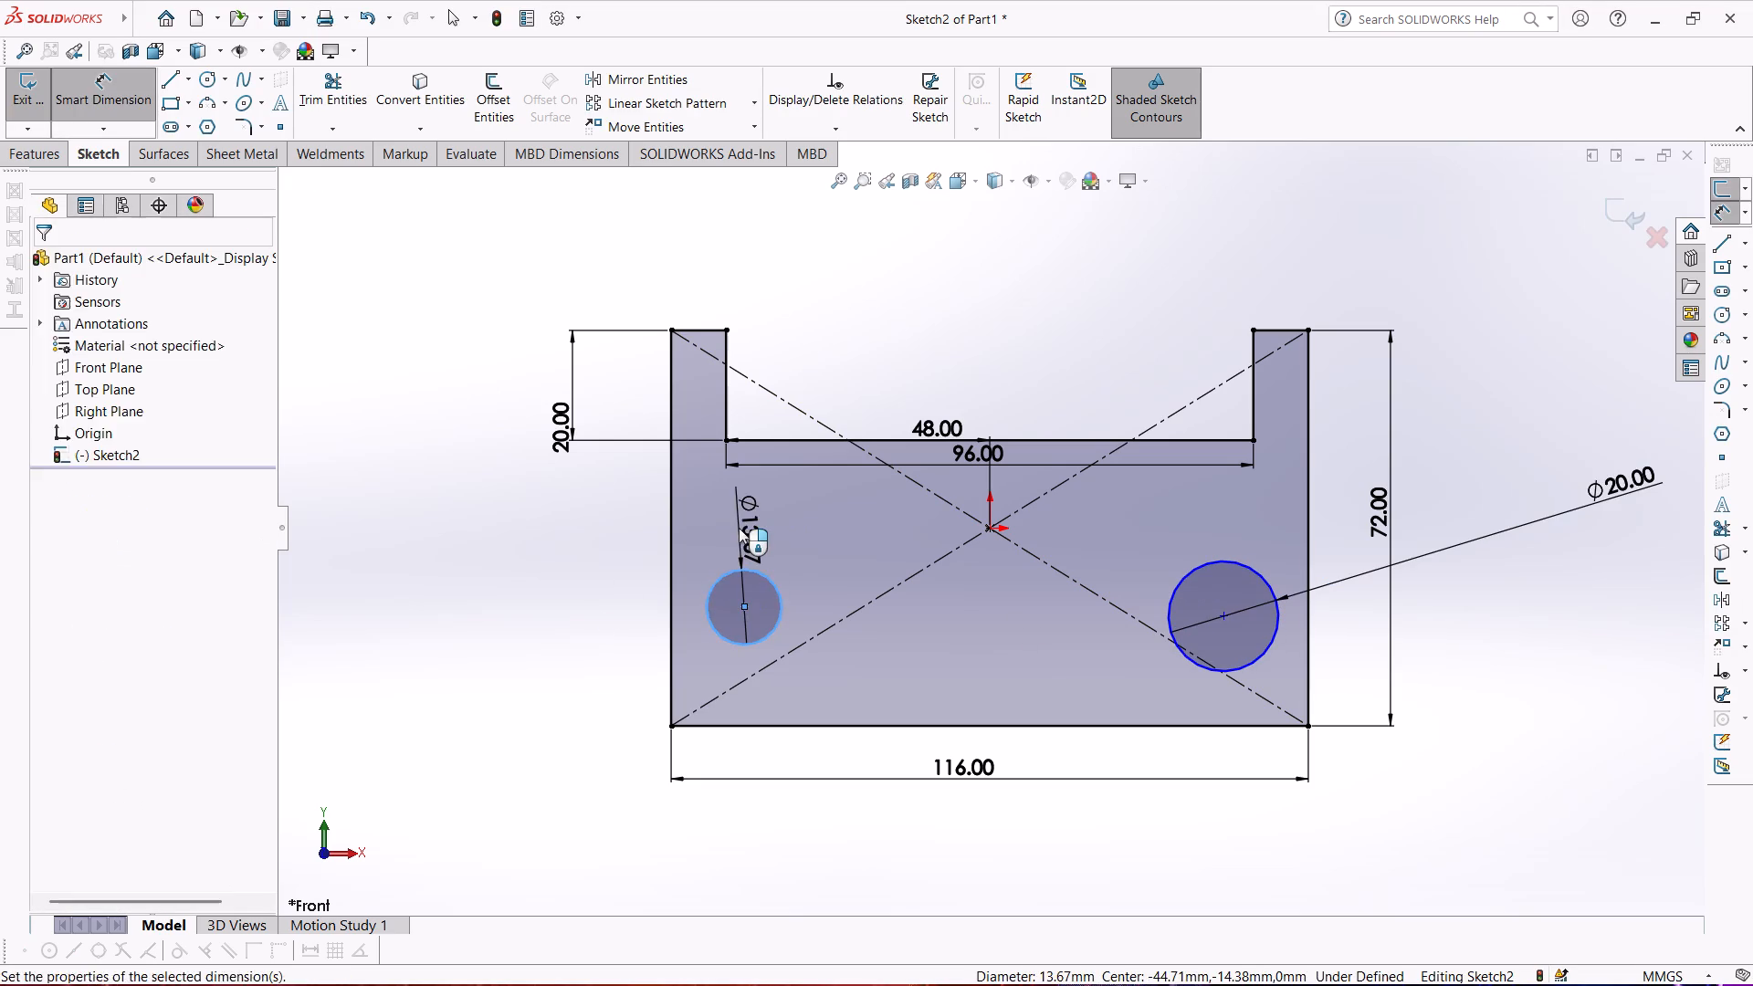
text(20)
key(Return)
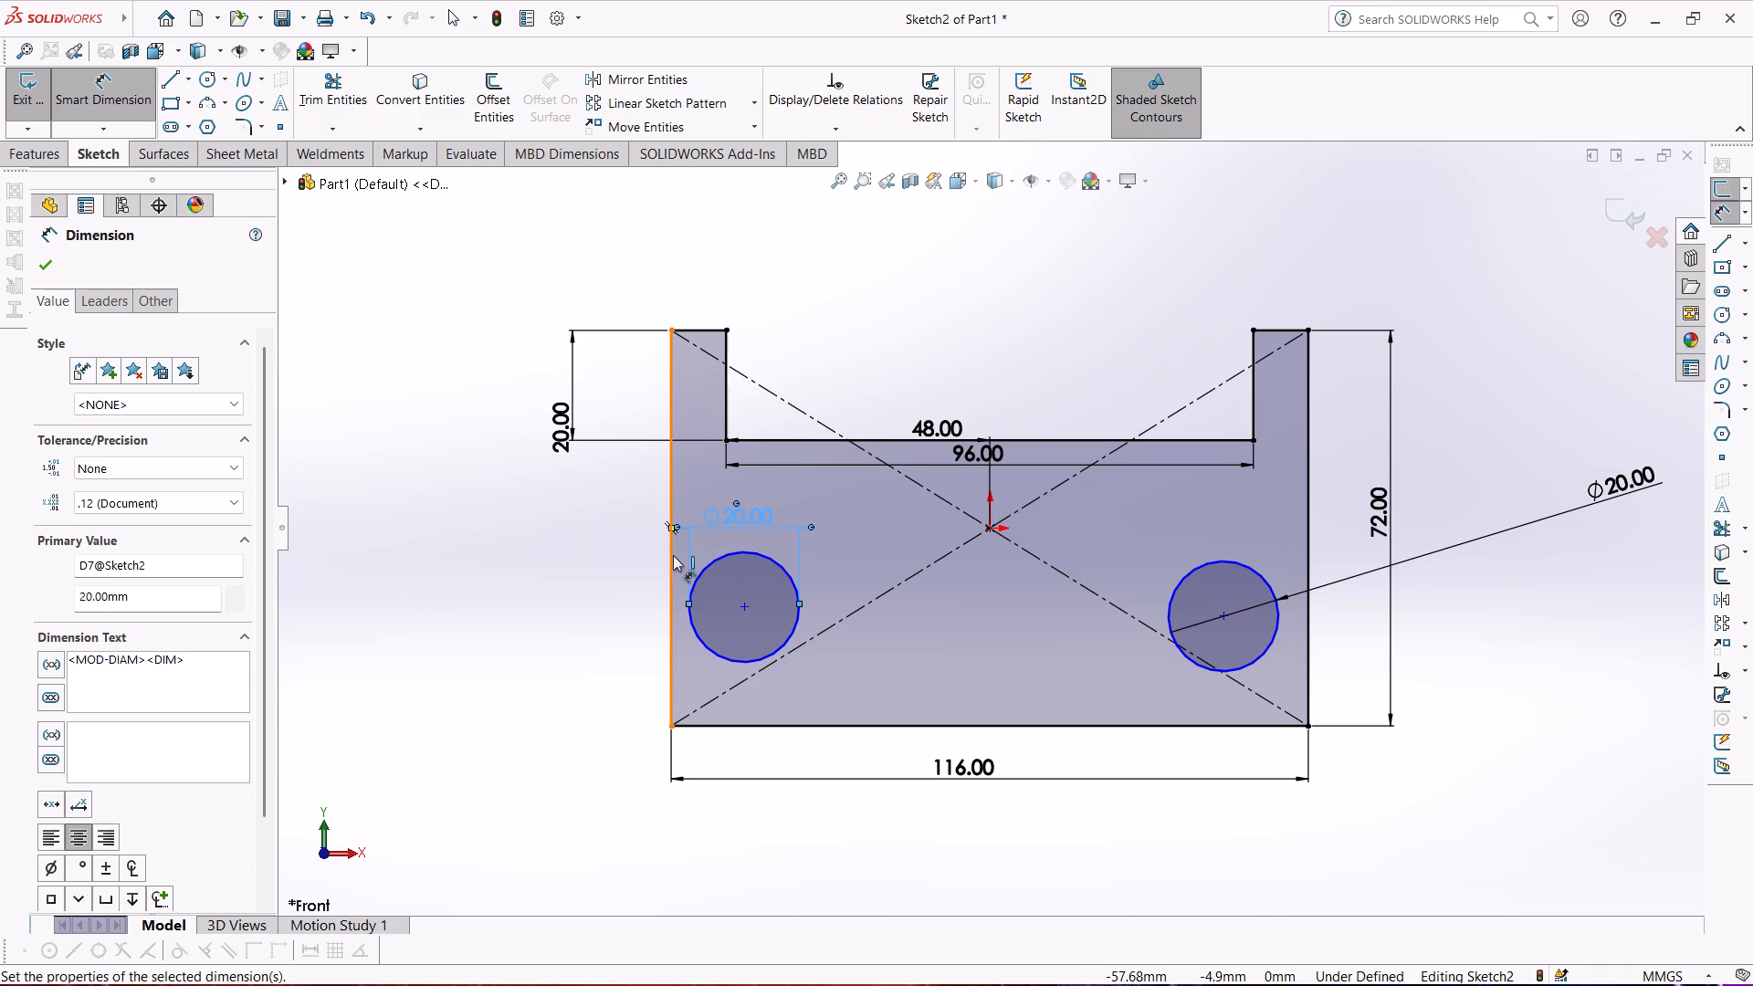
Sketch a corner rectangle about 14 mm wide and 17 mm high between the two circles, below the origin.
click(189, 102)
click(185, 126)
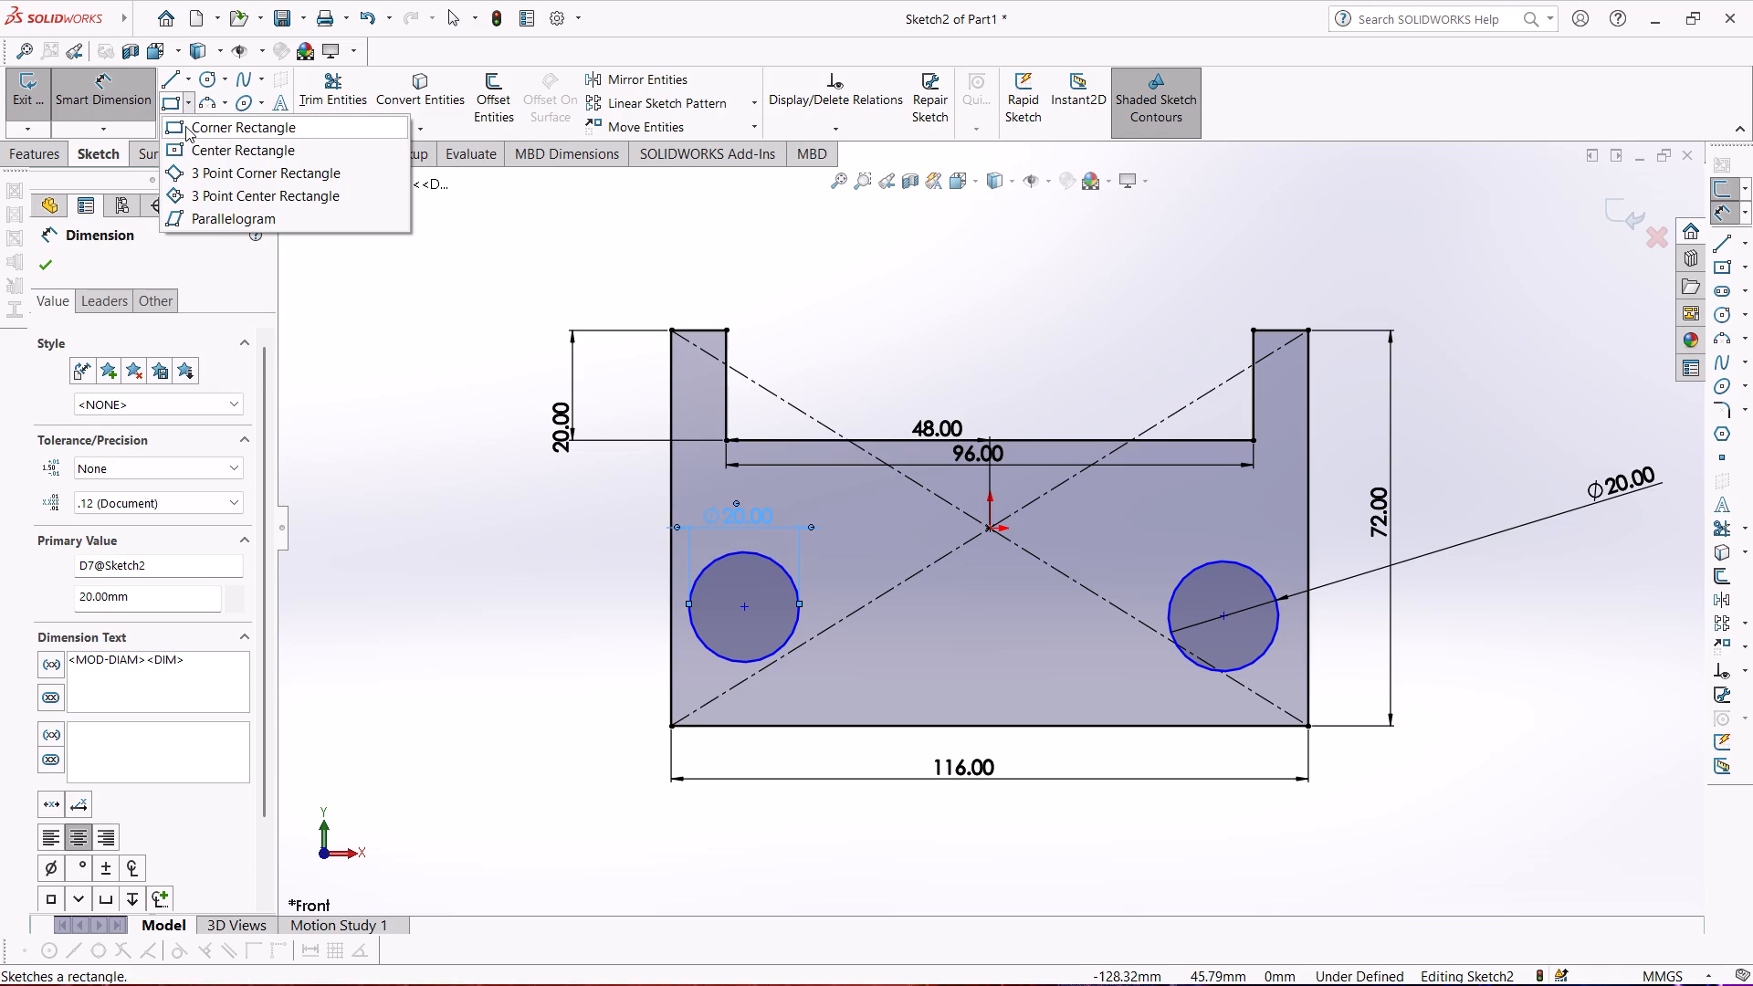
click(970, 587)
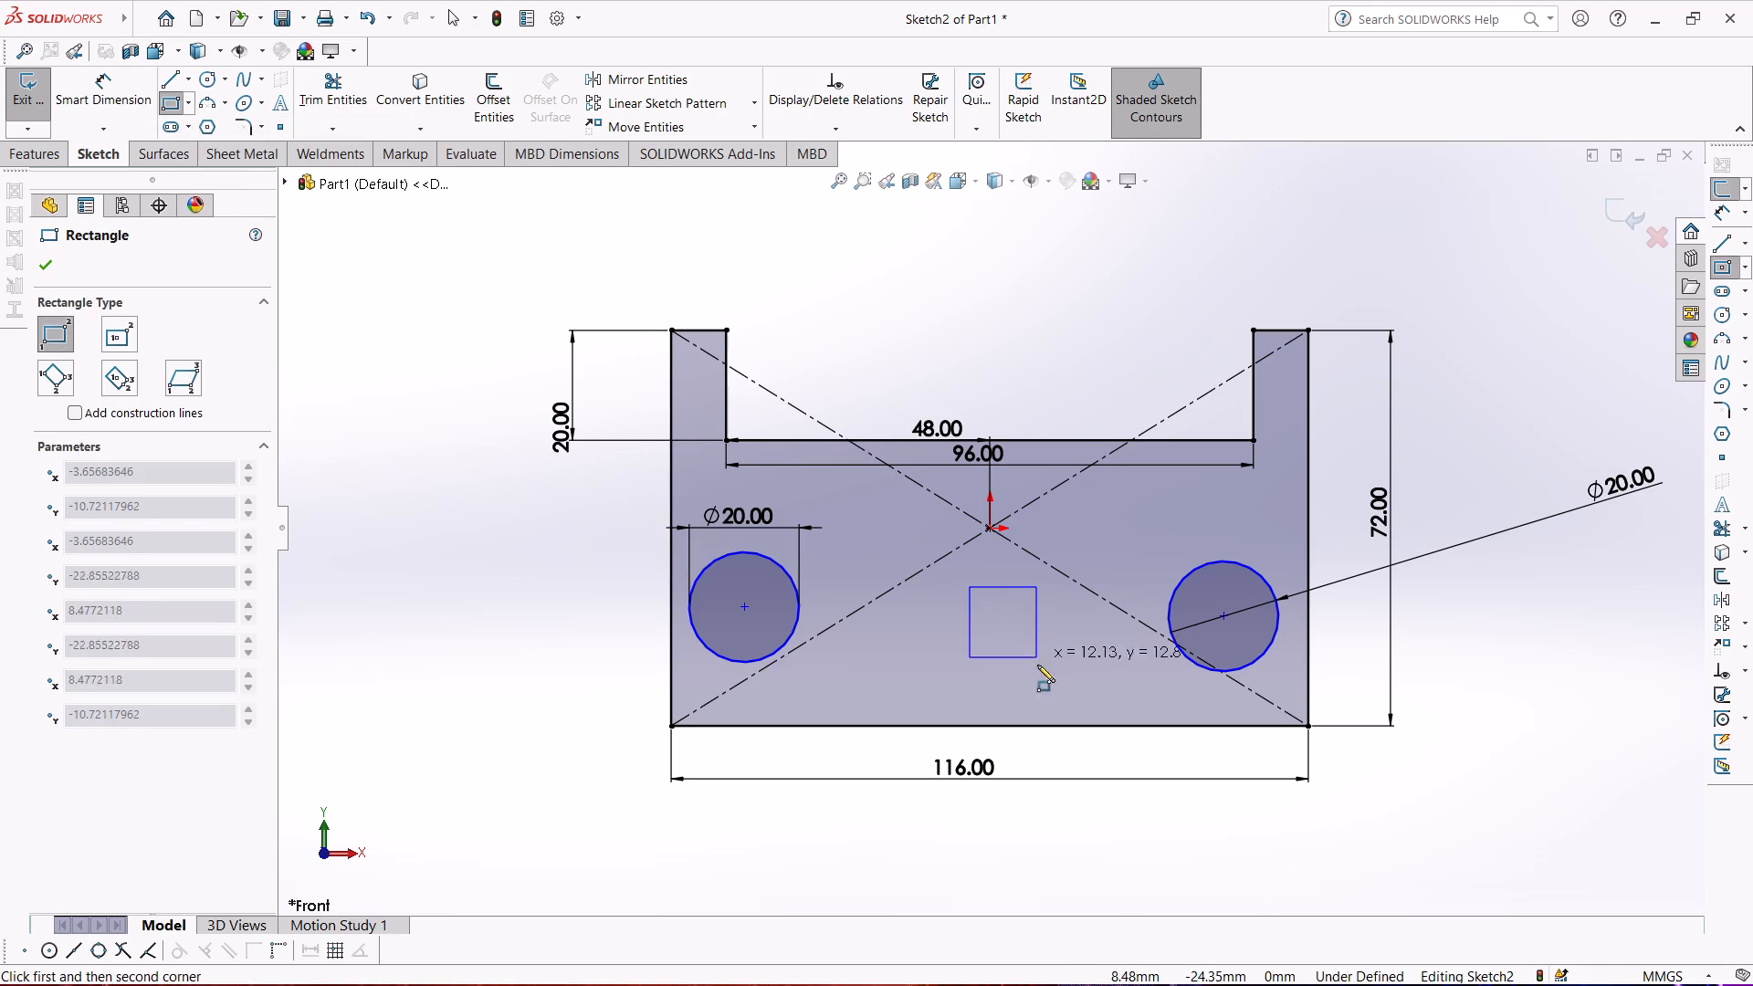
click(1047, 681)
Dimension the rectangle between the circles 24 mm high and 30 mm wide.
click(87, 102)
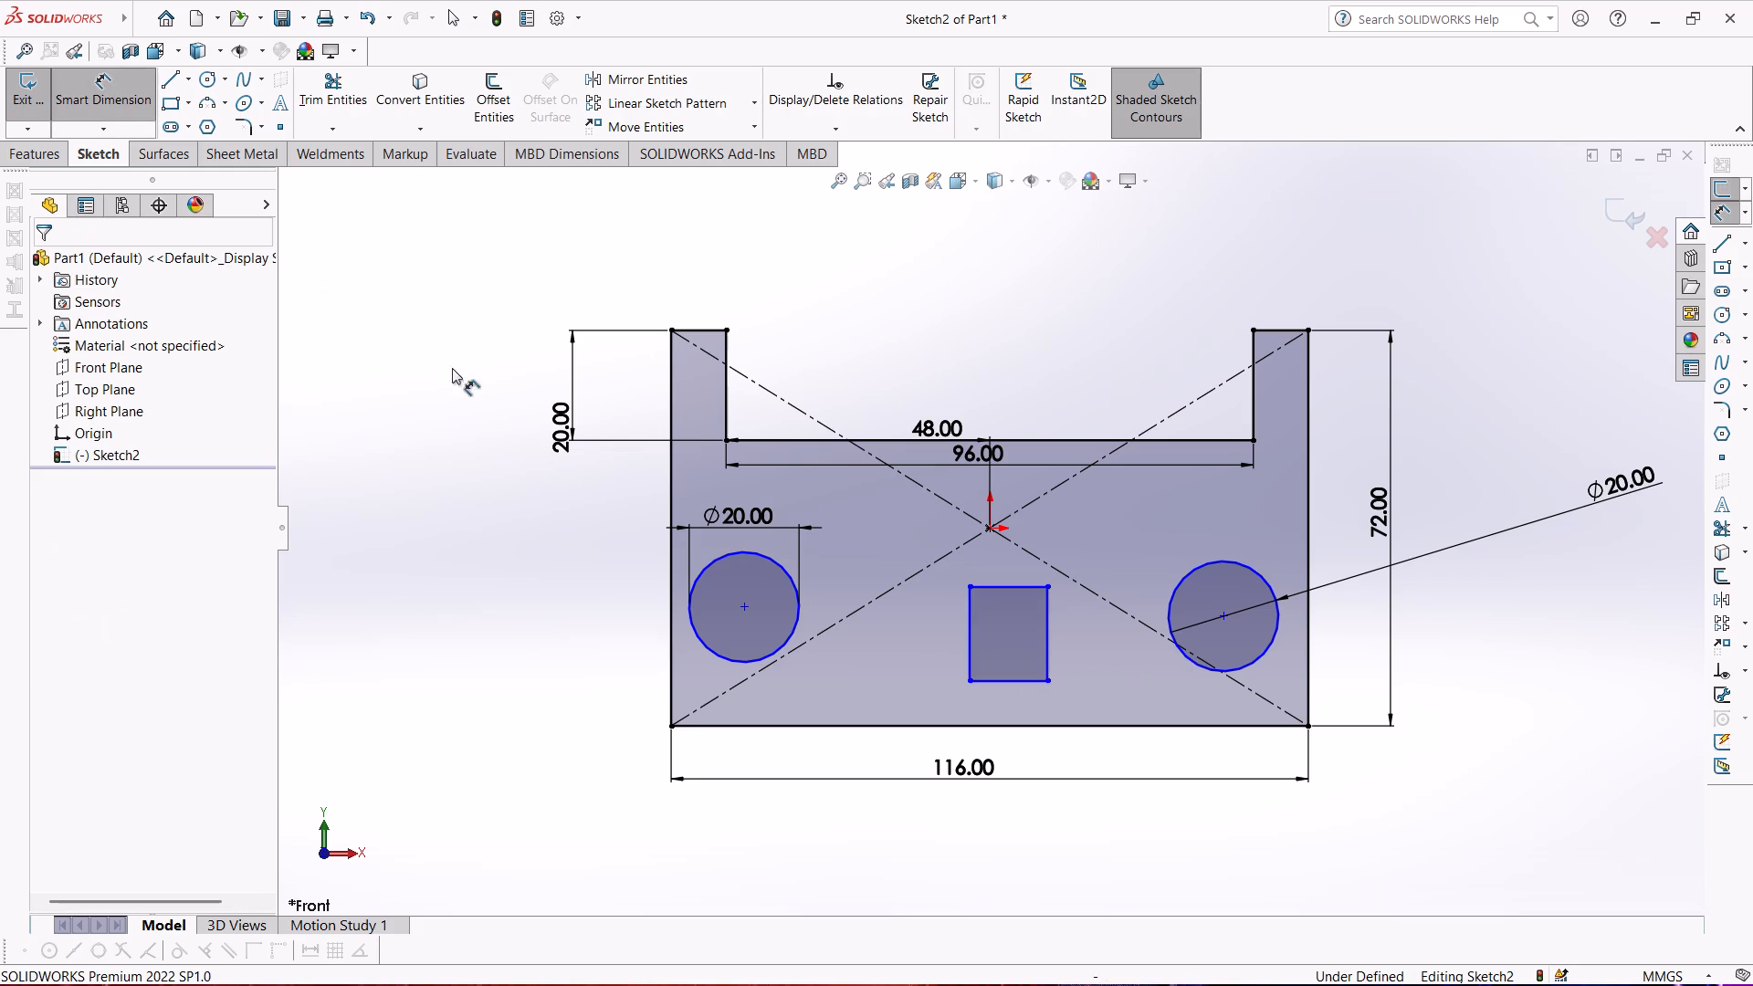
click(972, 626)
click(923, 634)
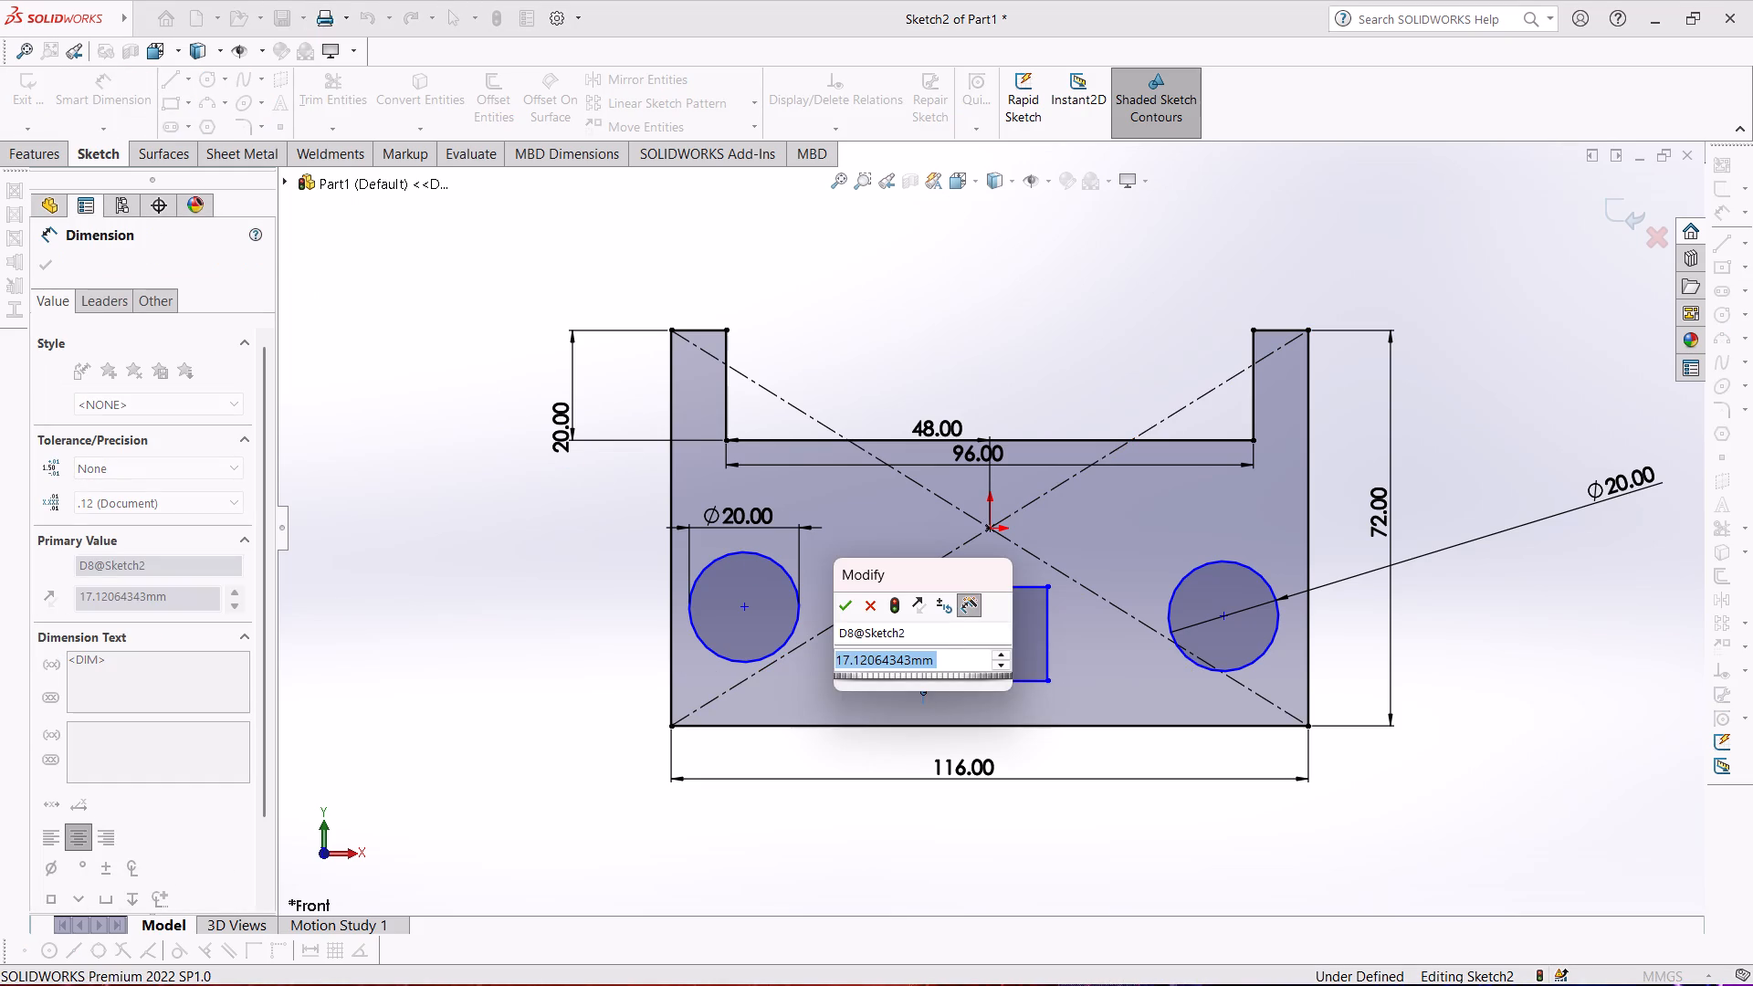
text(24)
key(Return)
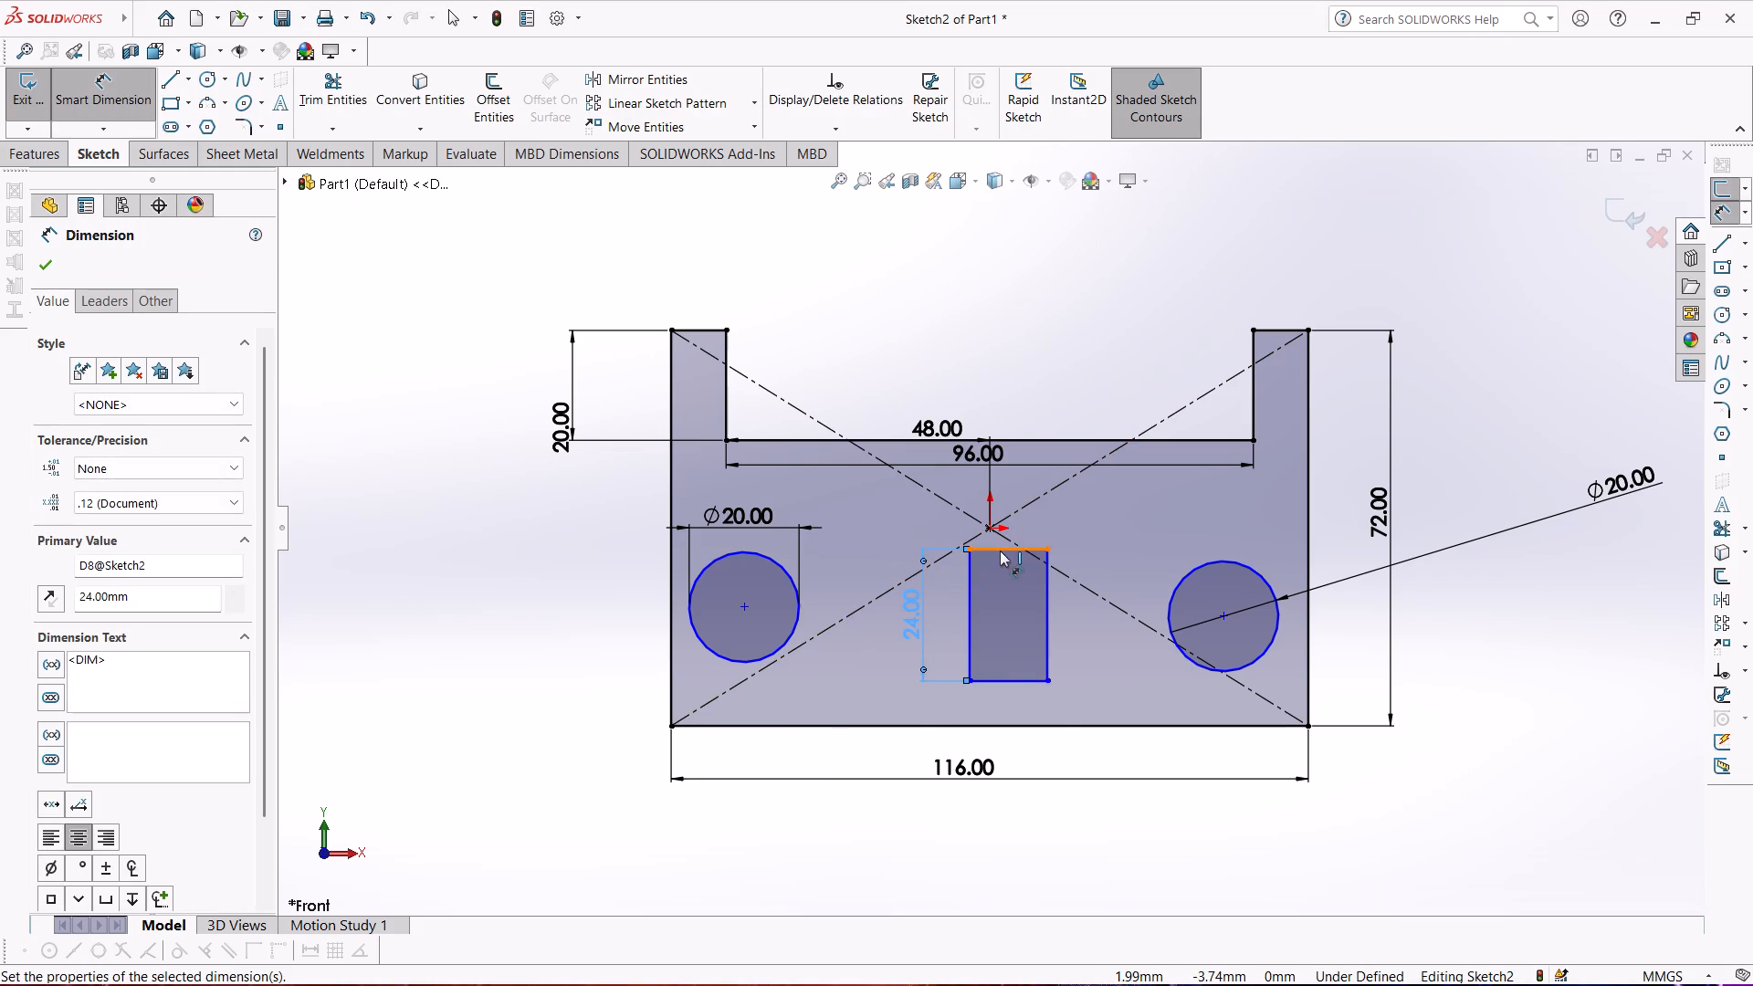
click(1000, 551)
click(1053, 524)
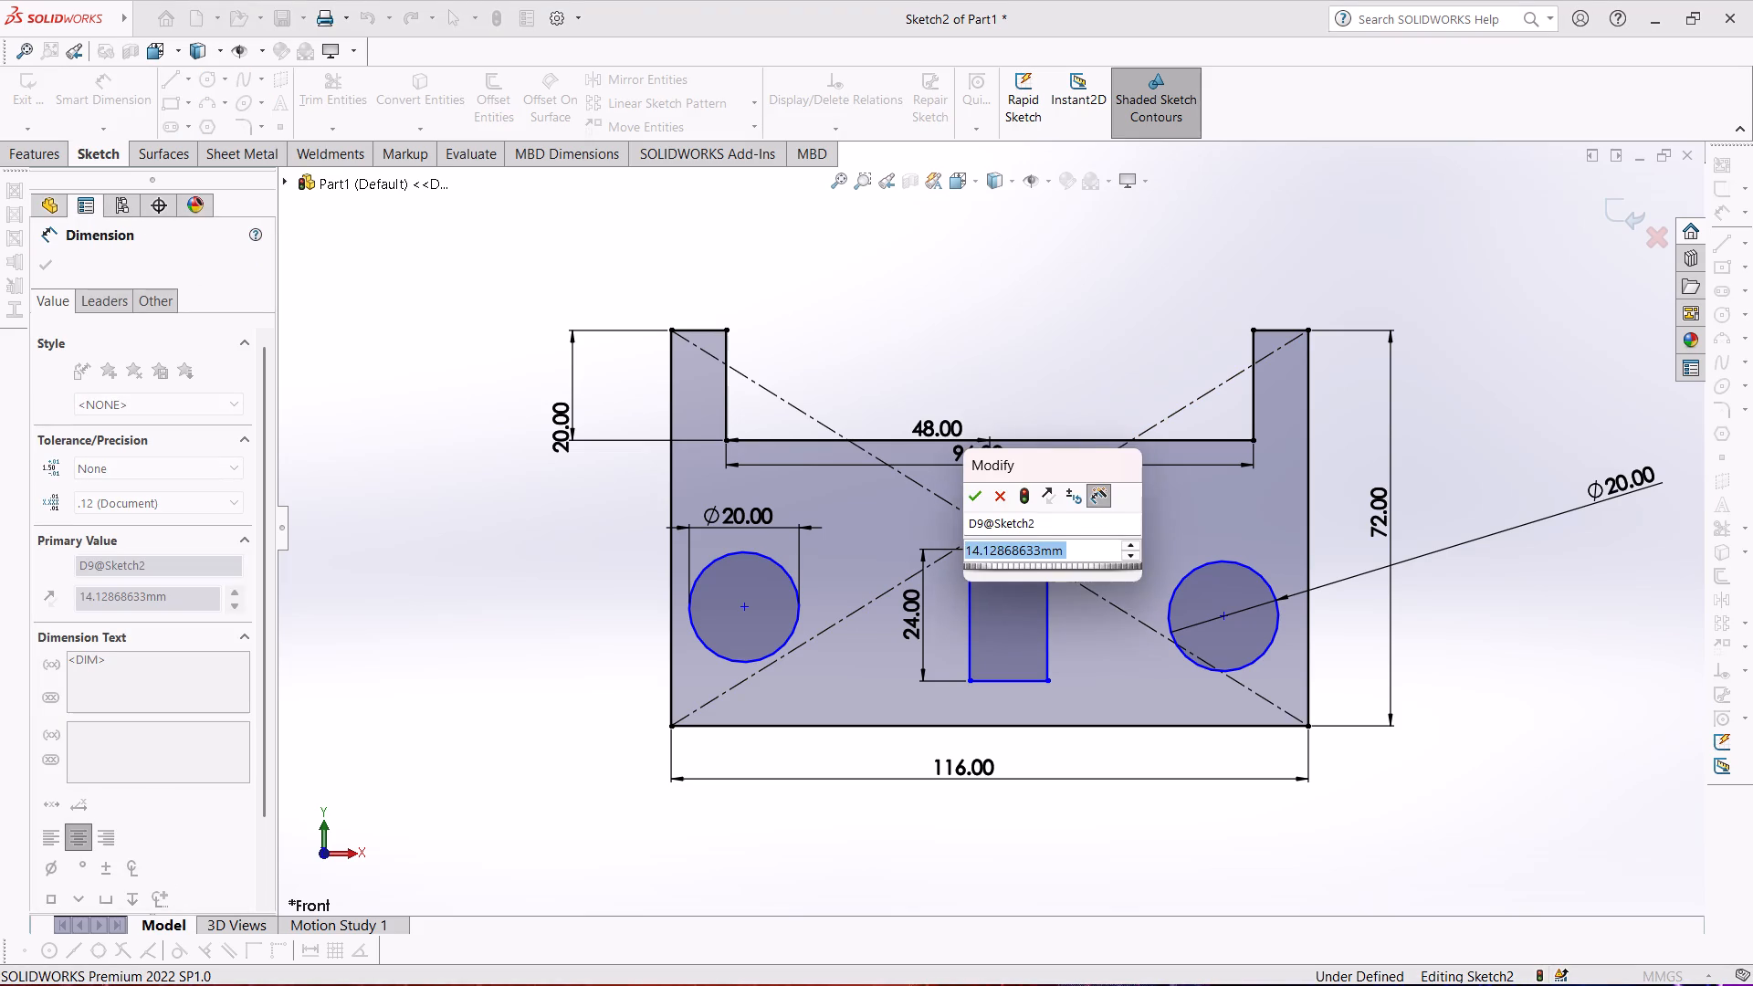
text(30)
key(Return)
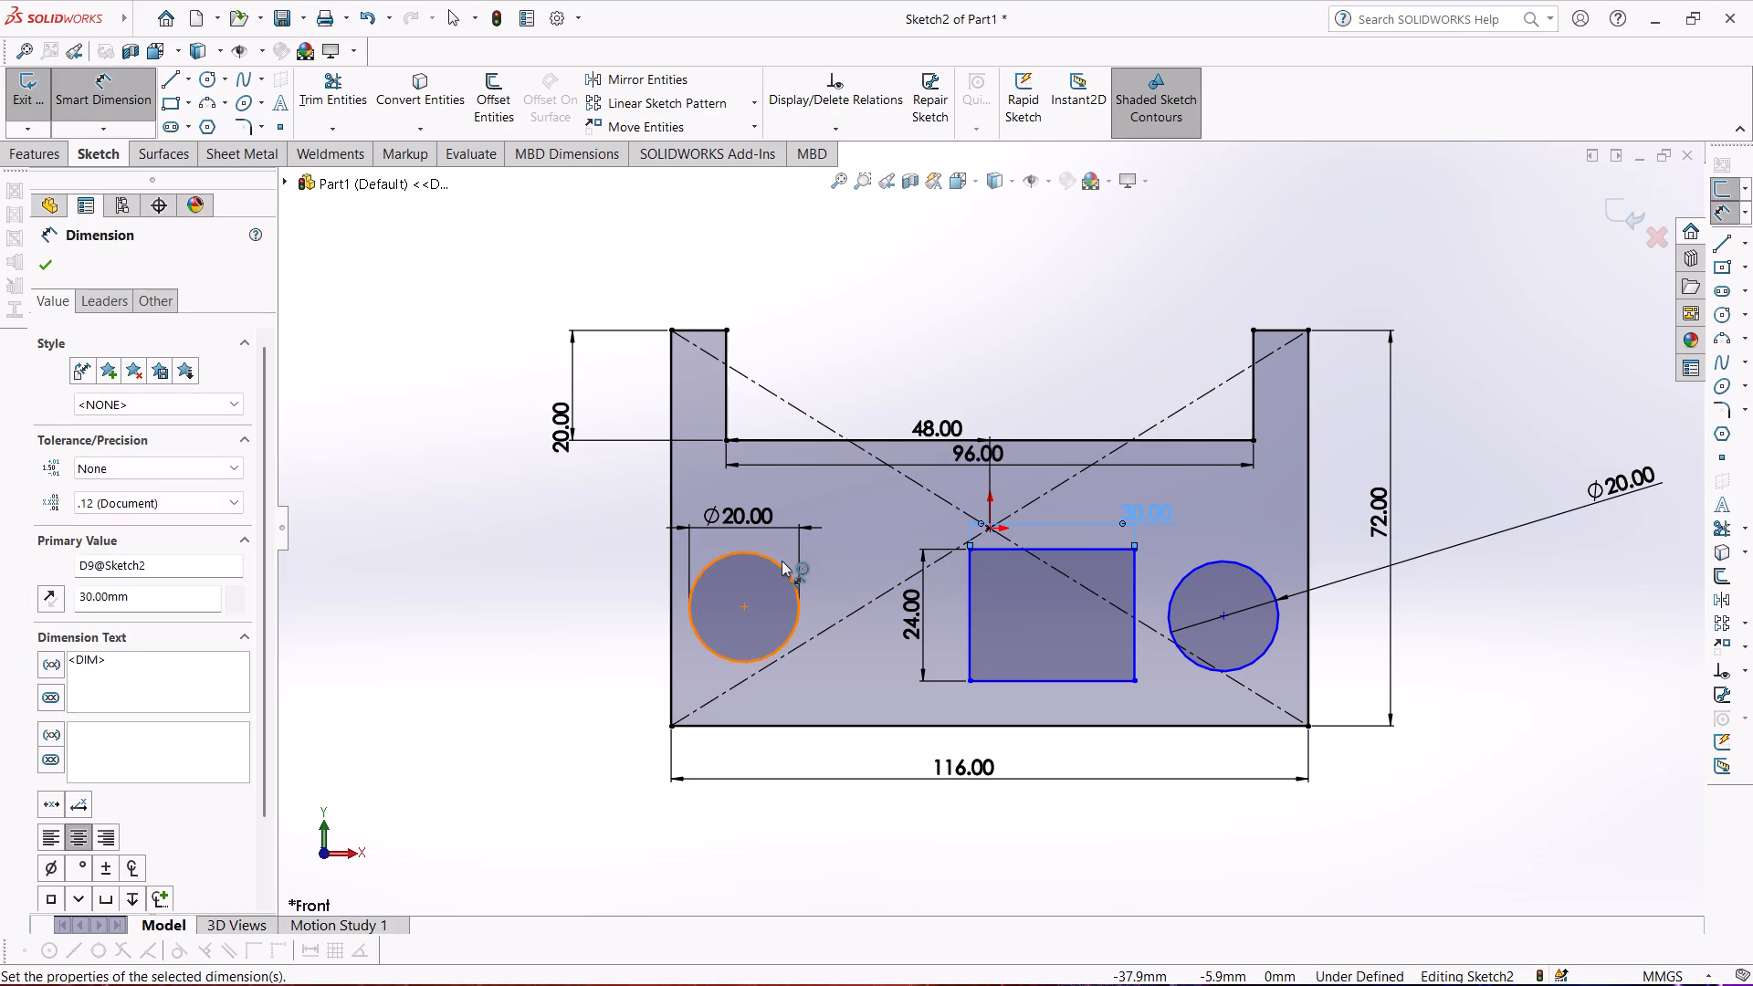
Dimension the inner rectangle's right edge 15 mm horizontally from the origin.
click(993, 525)
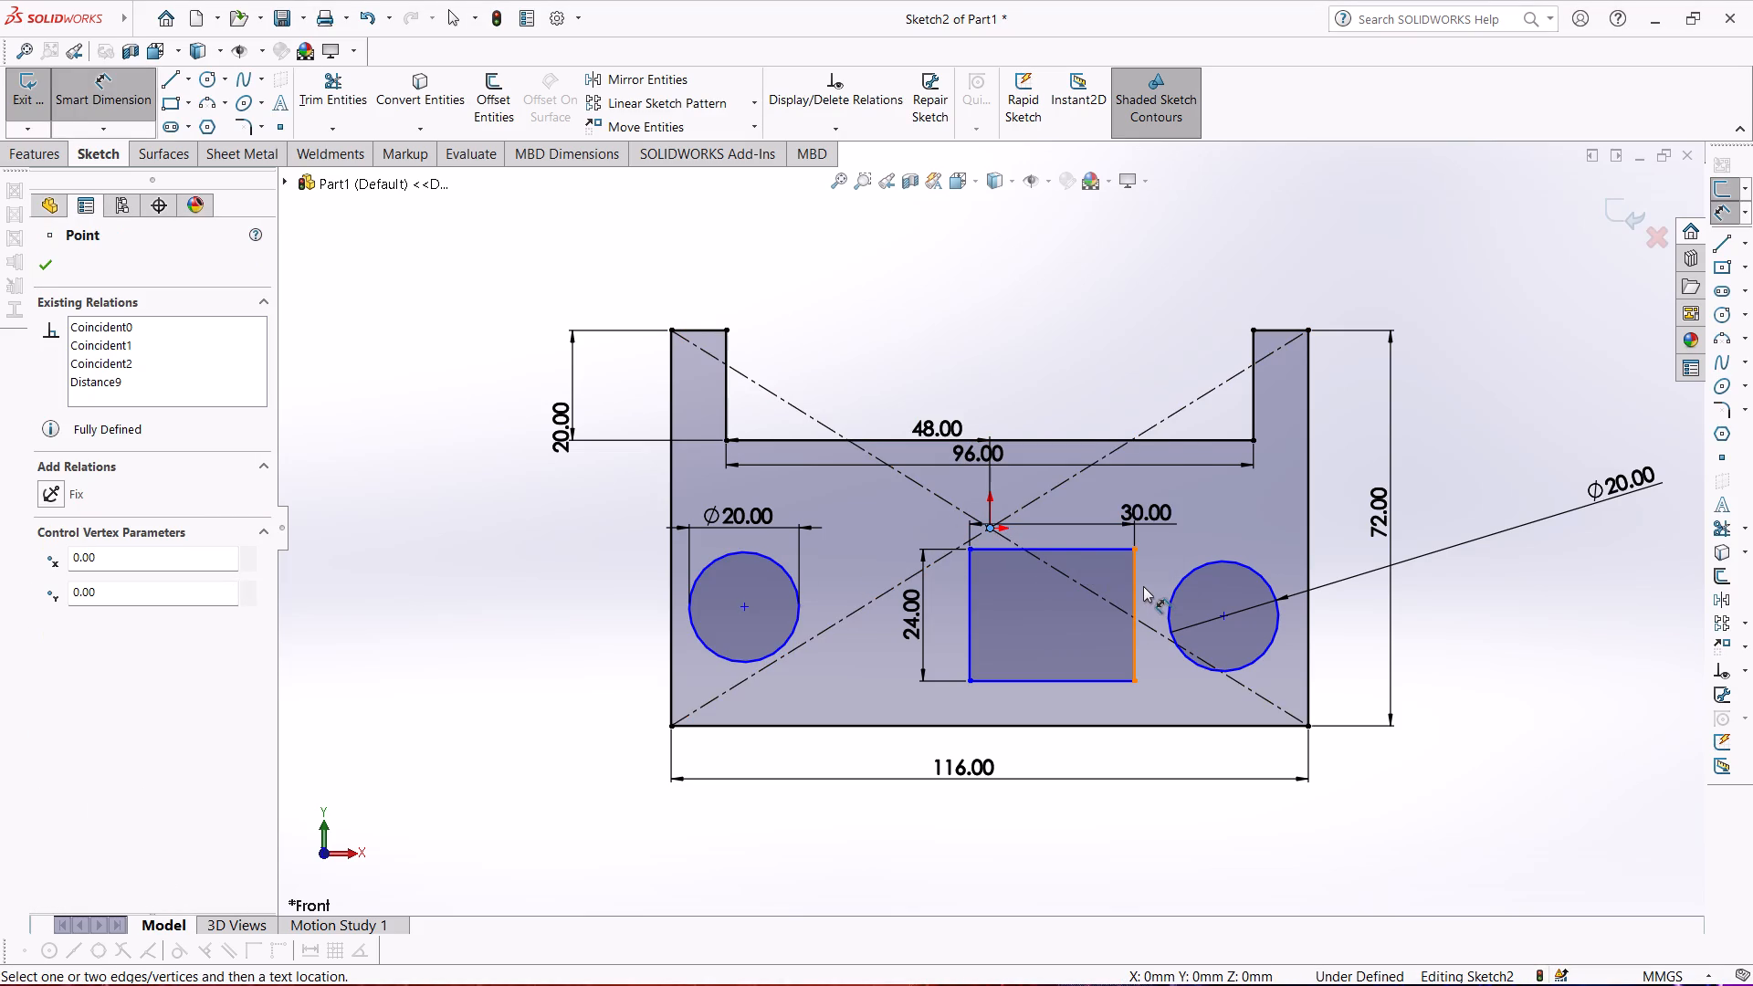
click(1139, 584)
click(1107, 479)
text(15)
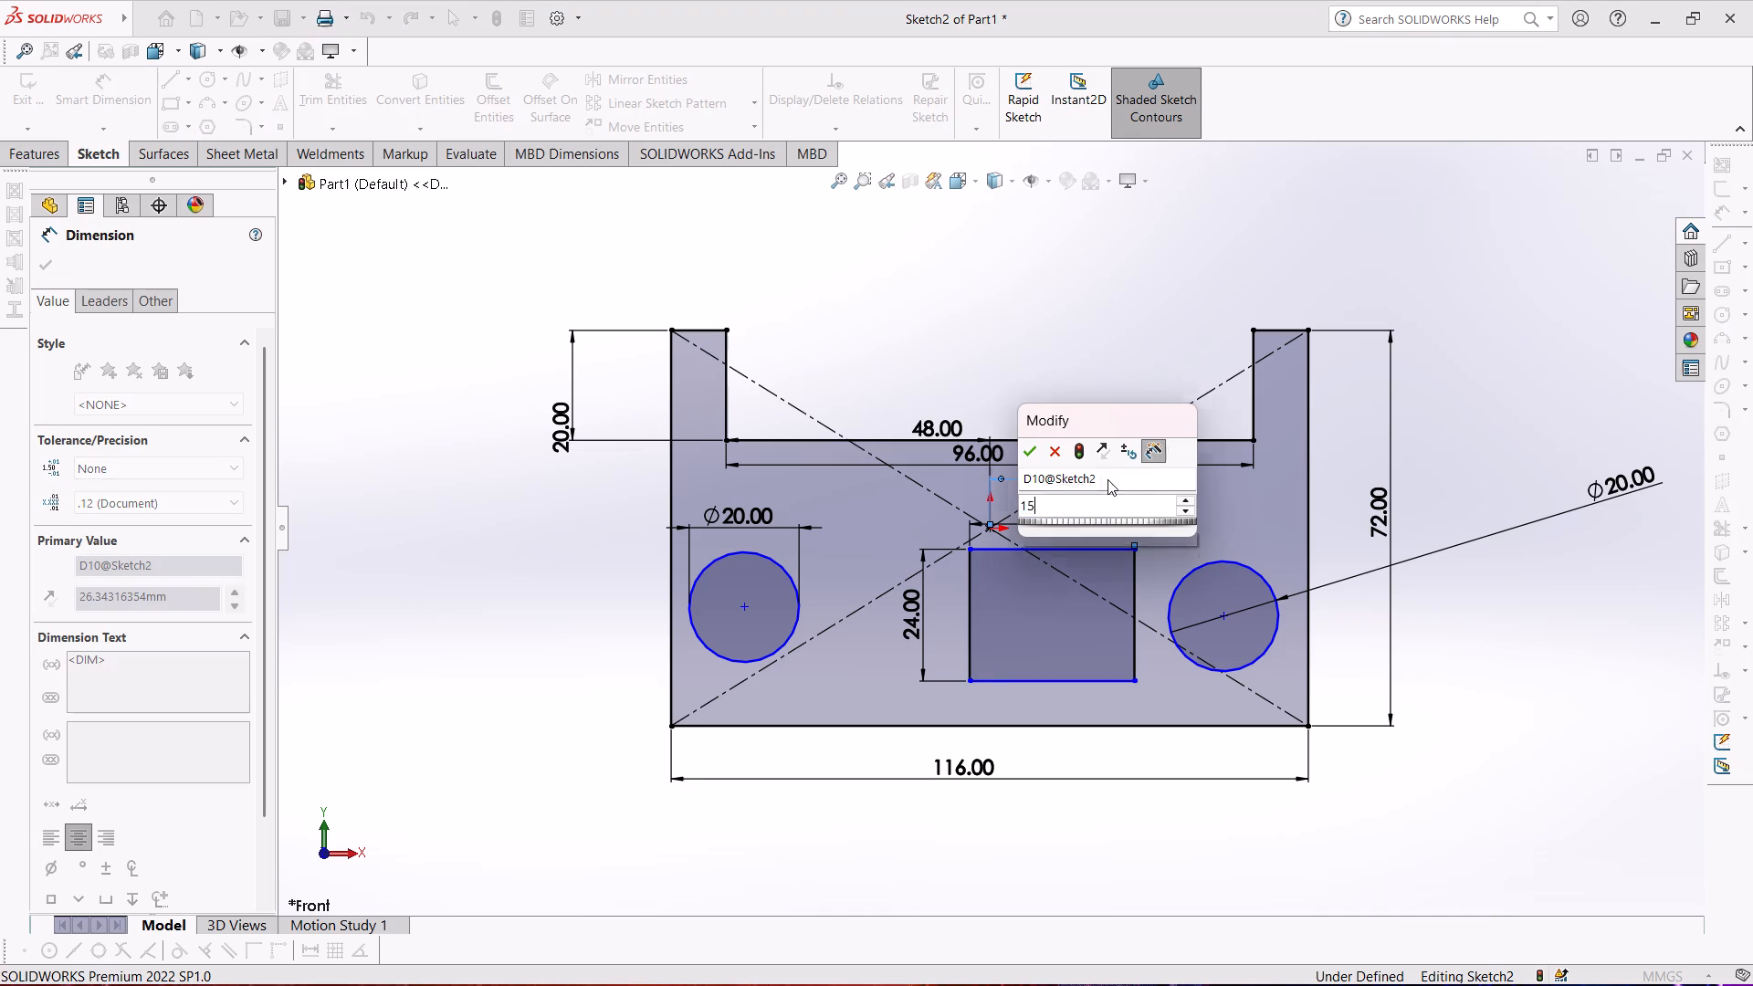
key(Return)
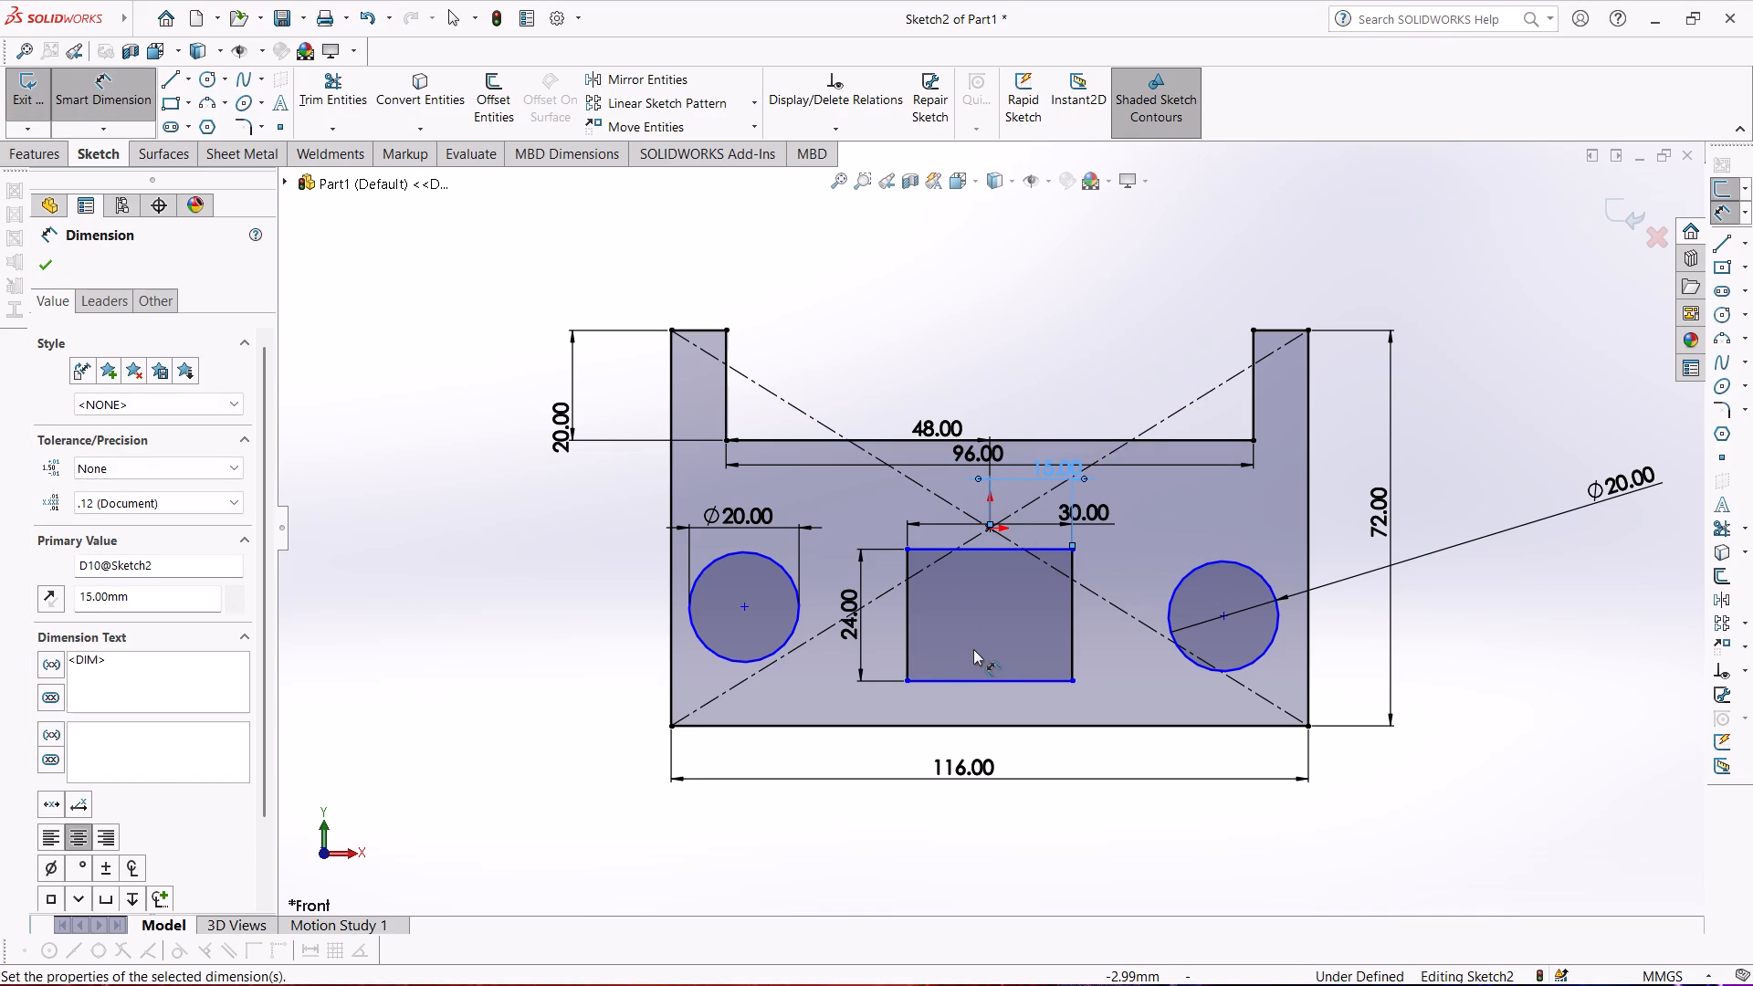
Dimension the inner rectangle's bottom edge 10 mm above the profile's bottom edge.
click(997, 677)
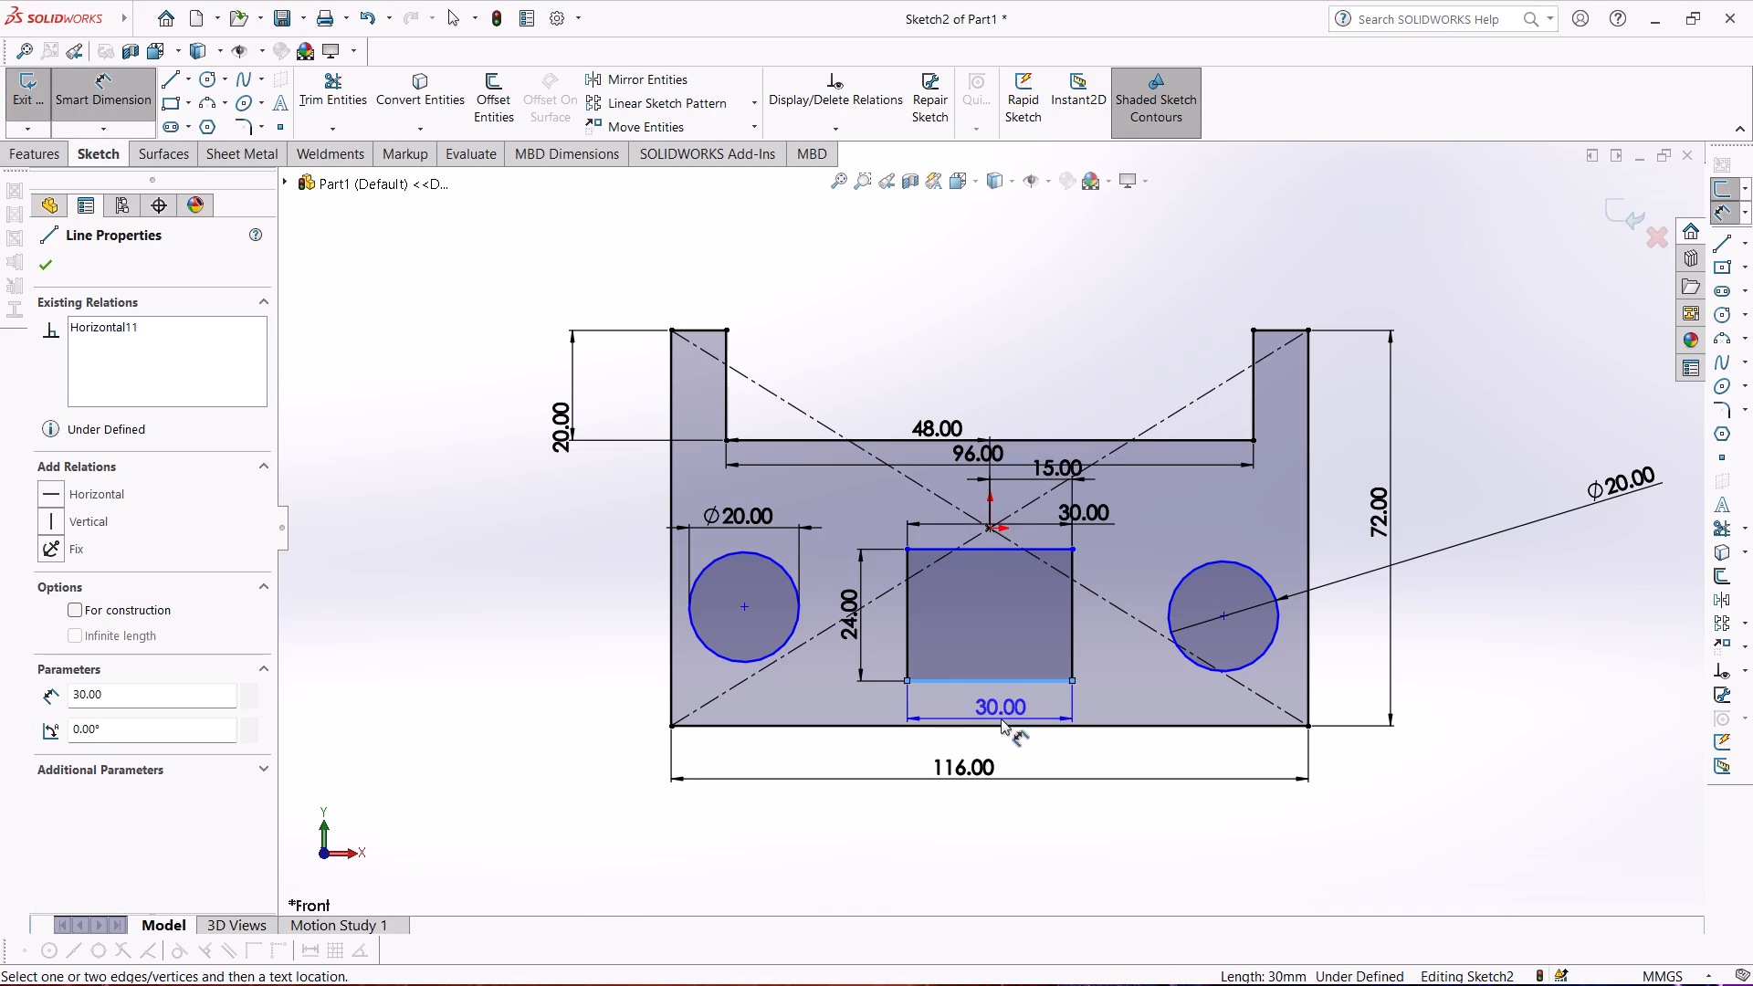
click(996, 723)
click(1008, 704)
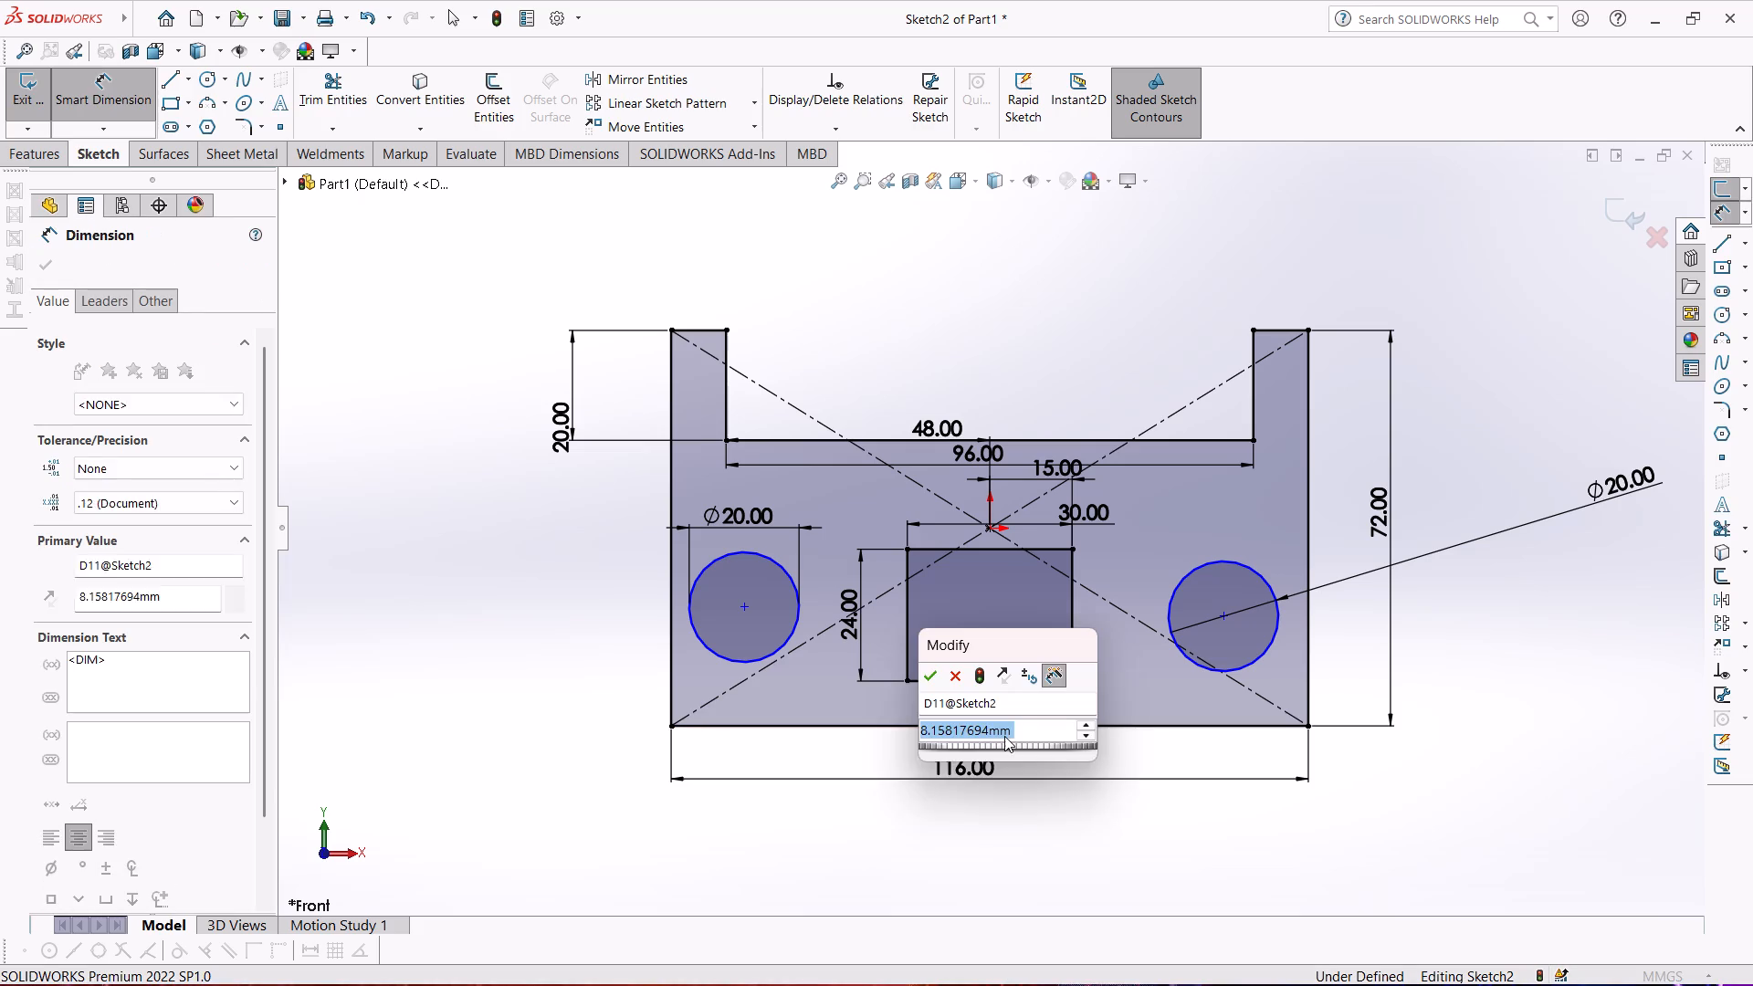
text(10)
key(Return)
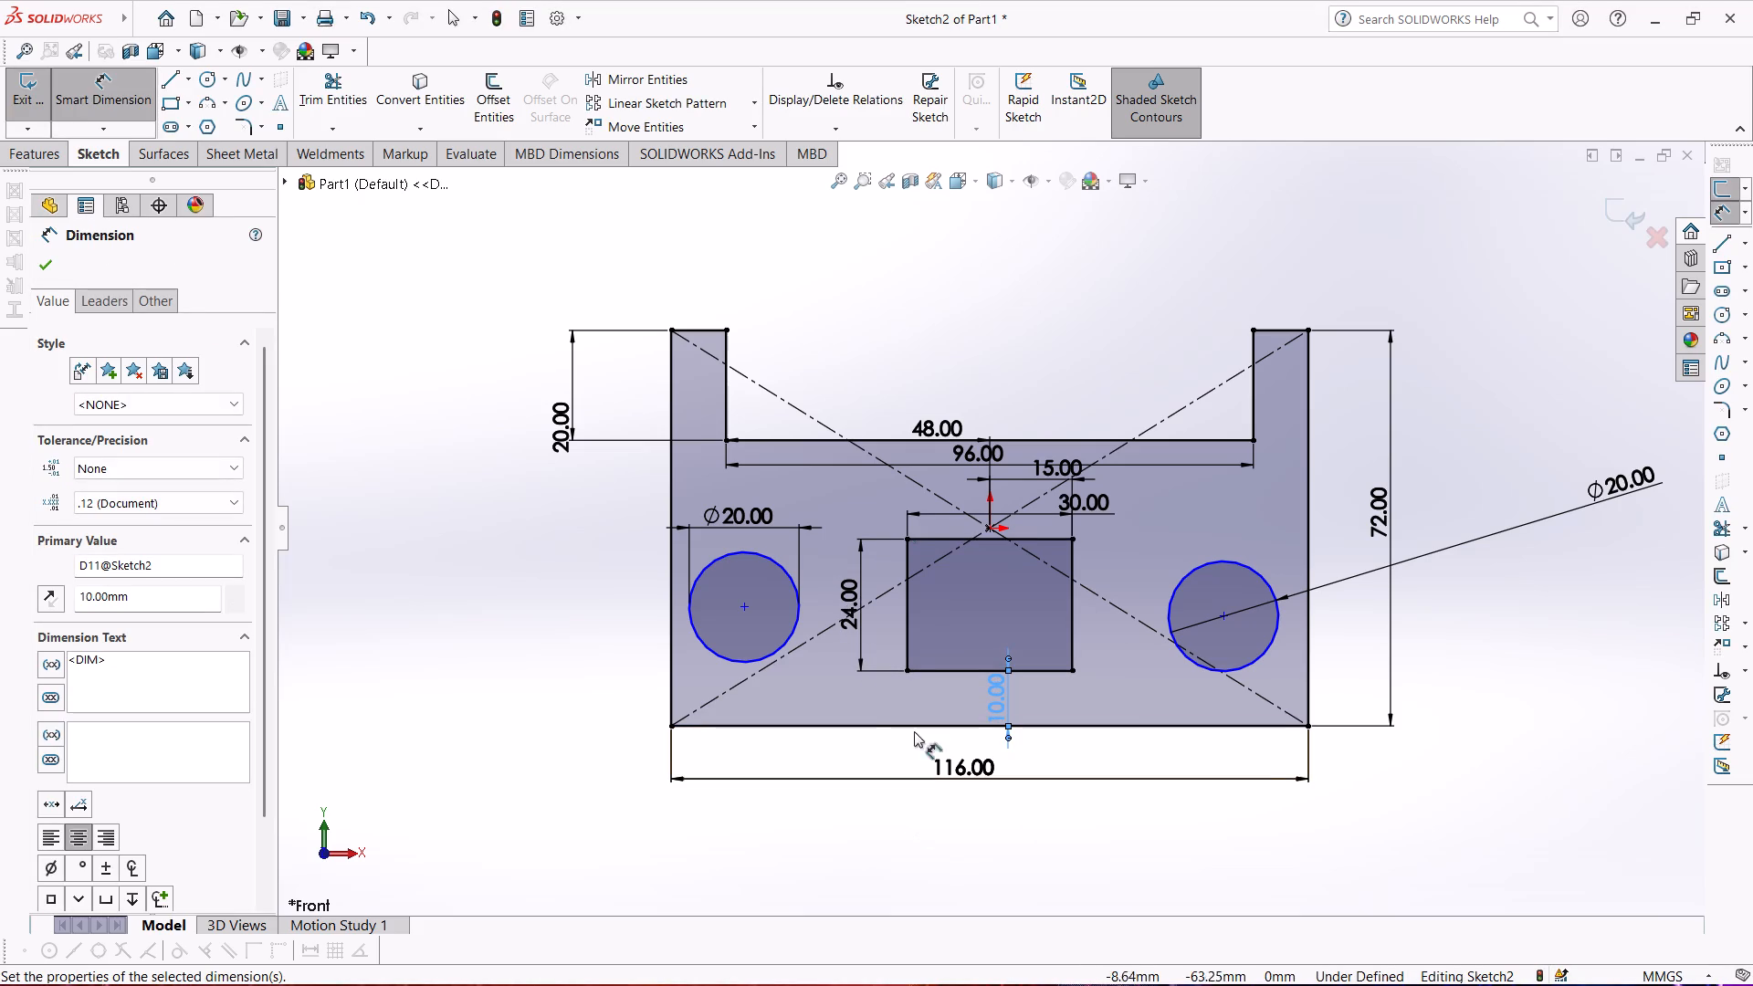
click(879, 248)
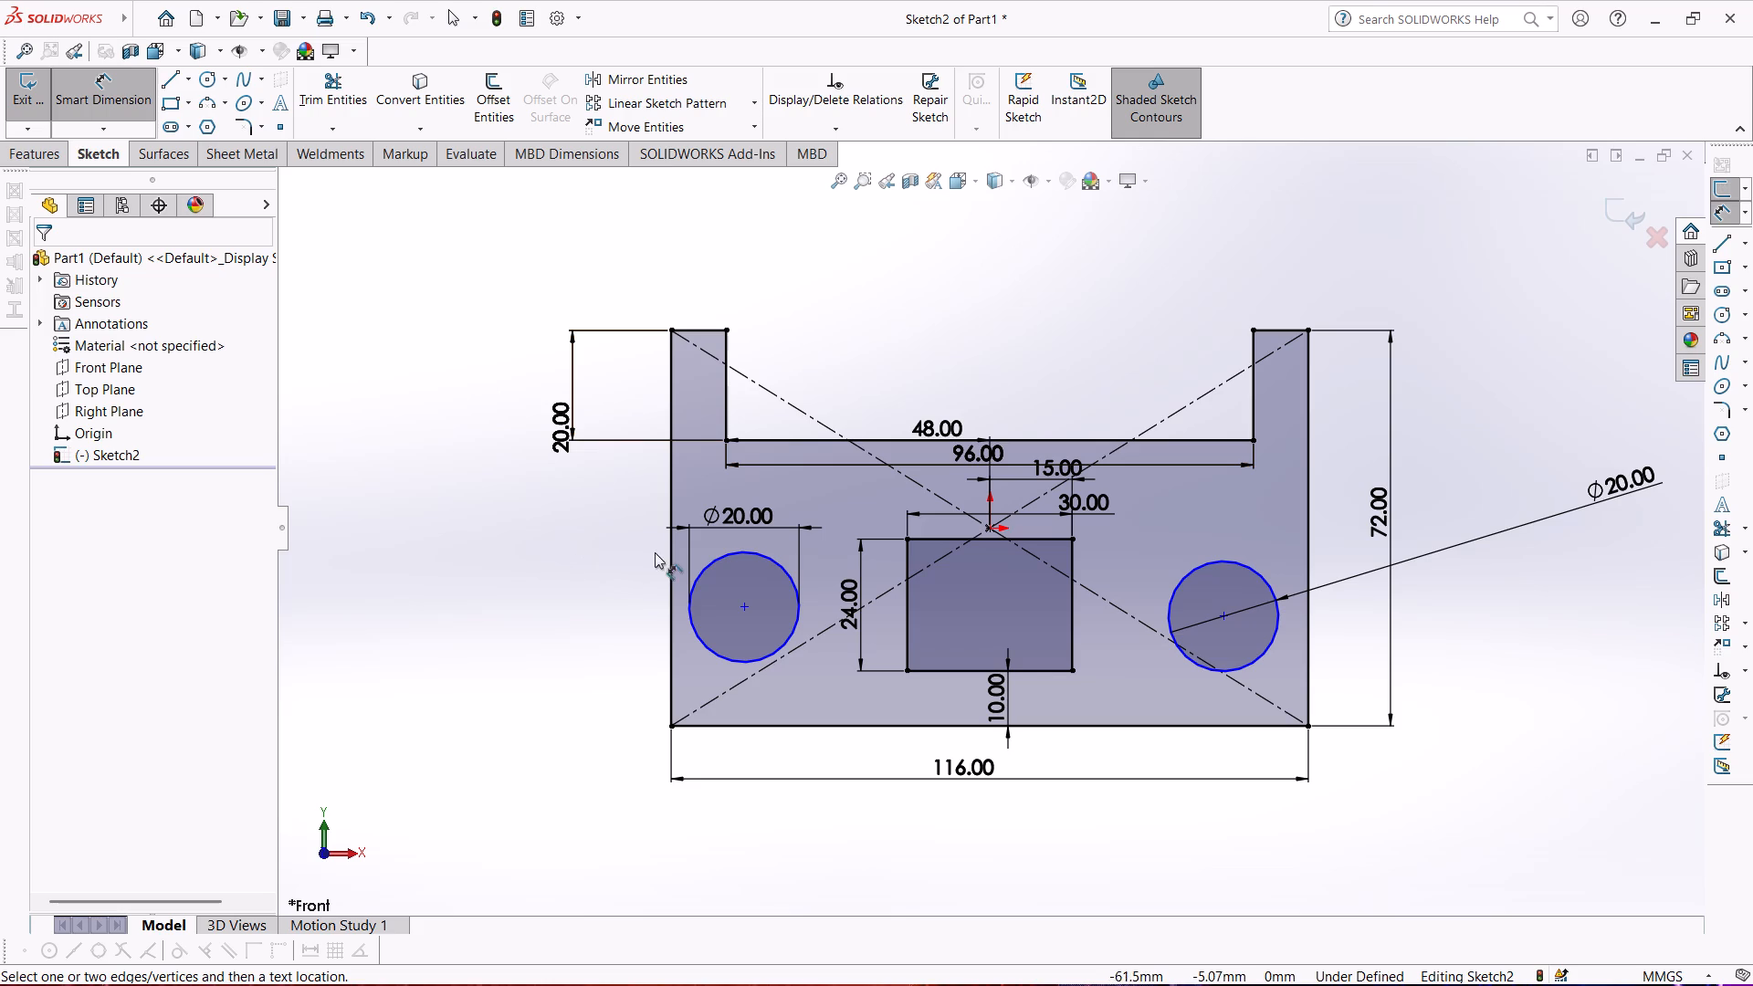
Dimension the left circle's centre 8 mm from the profile's left edge.
click(667, 574)
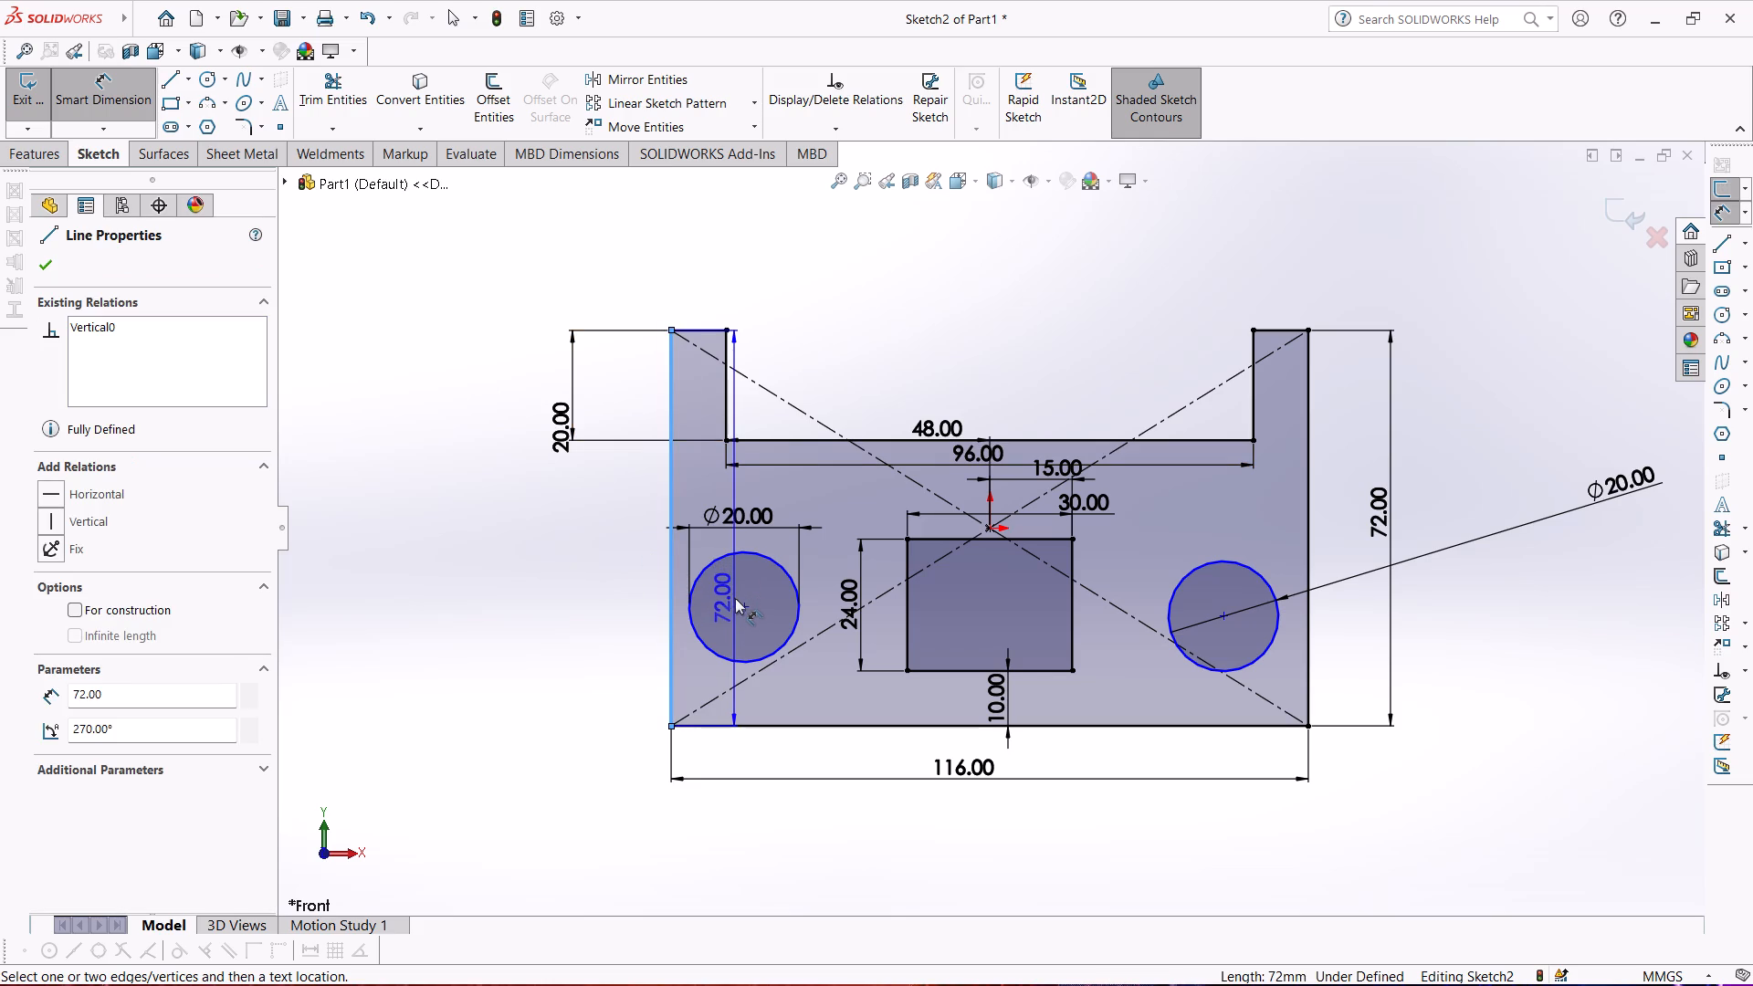
click(742, 604)
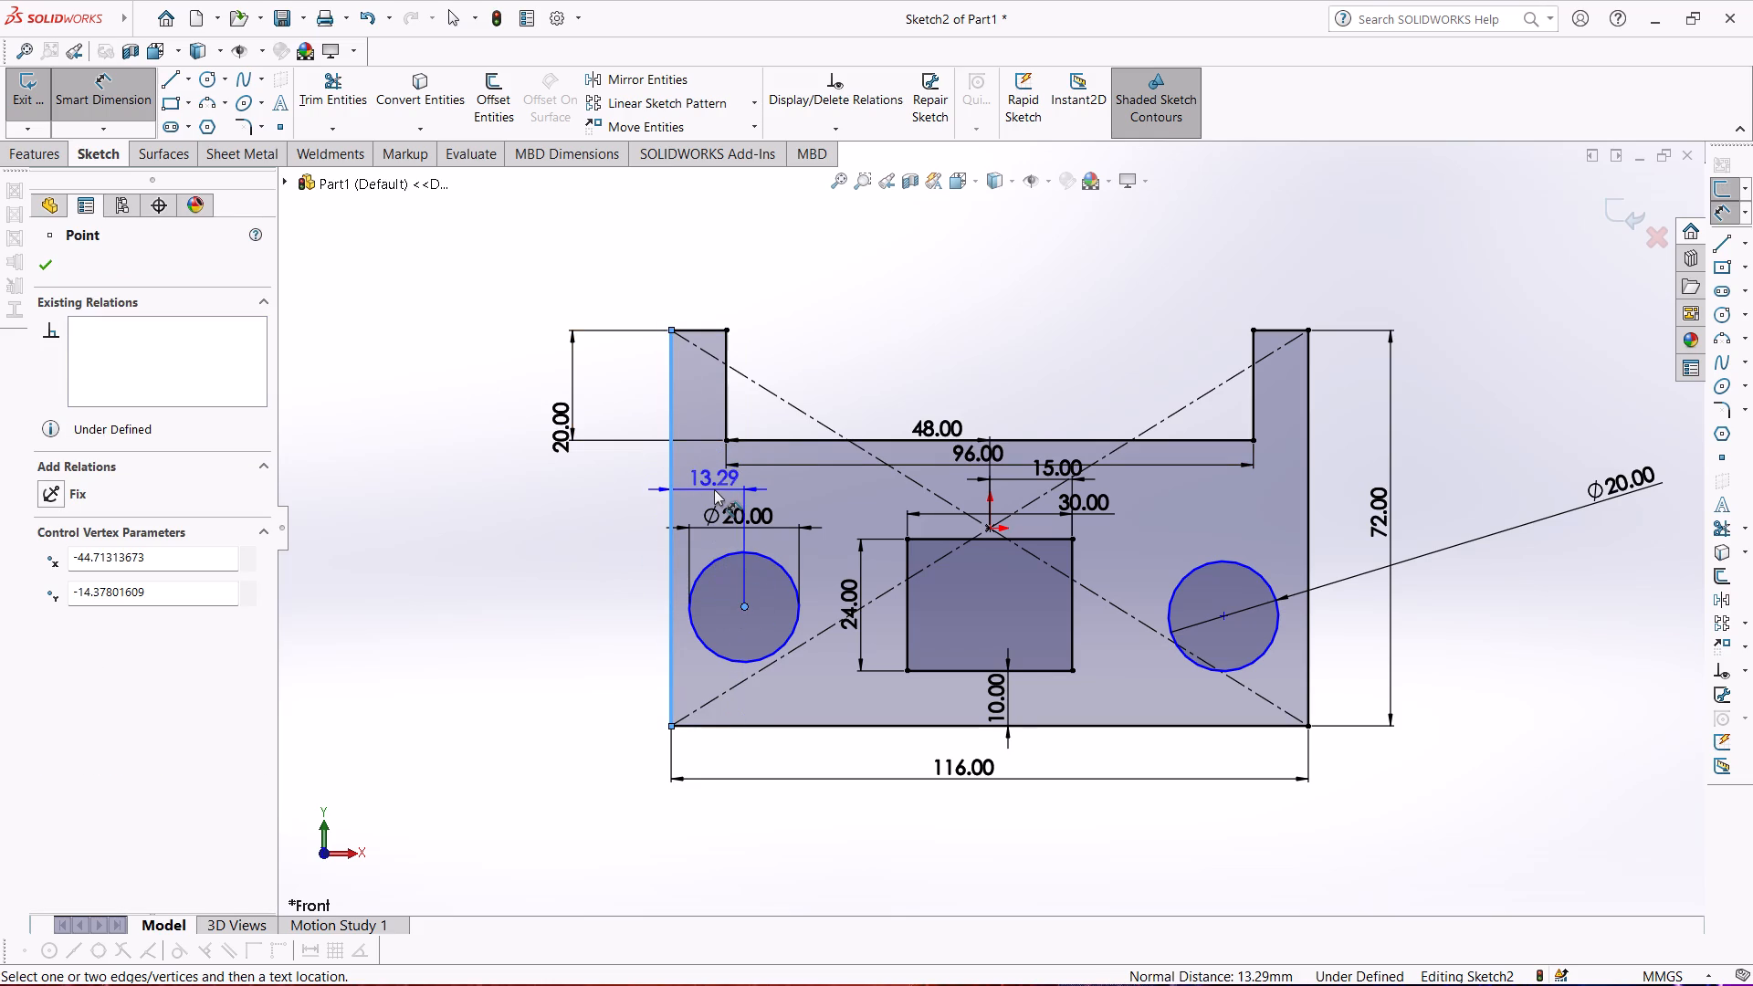
click(714, 489)
key(8)
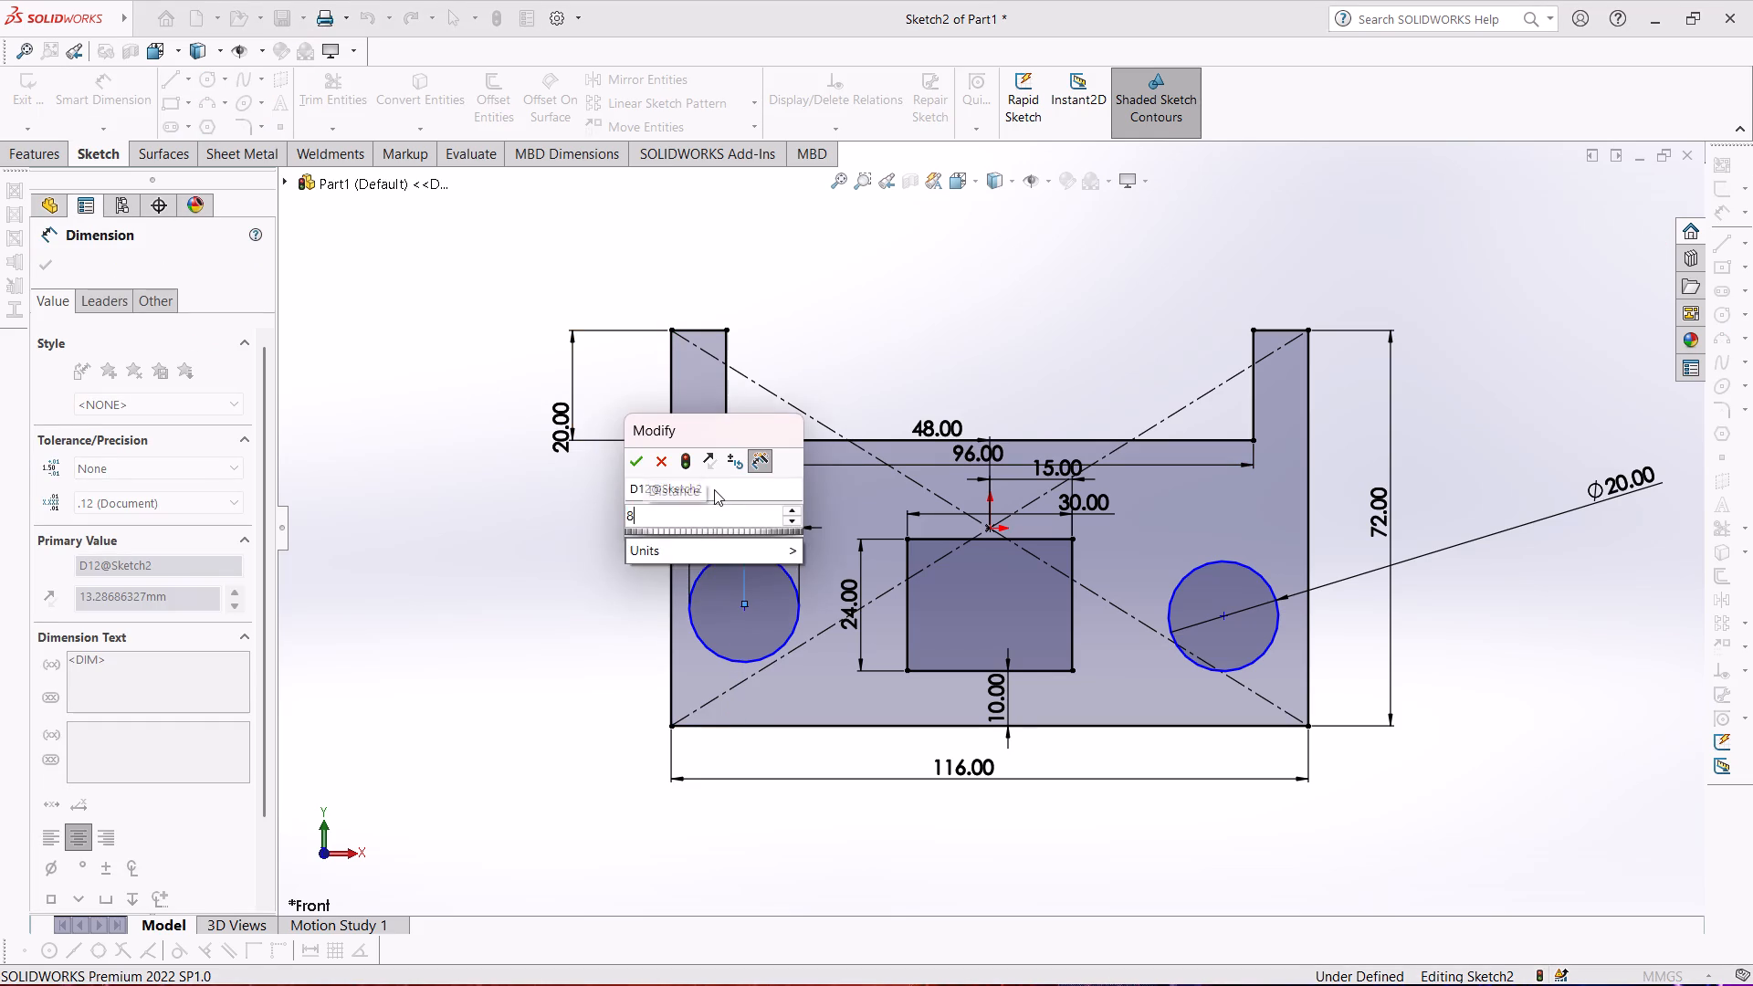
key(Return)
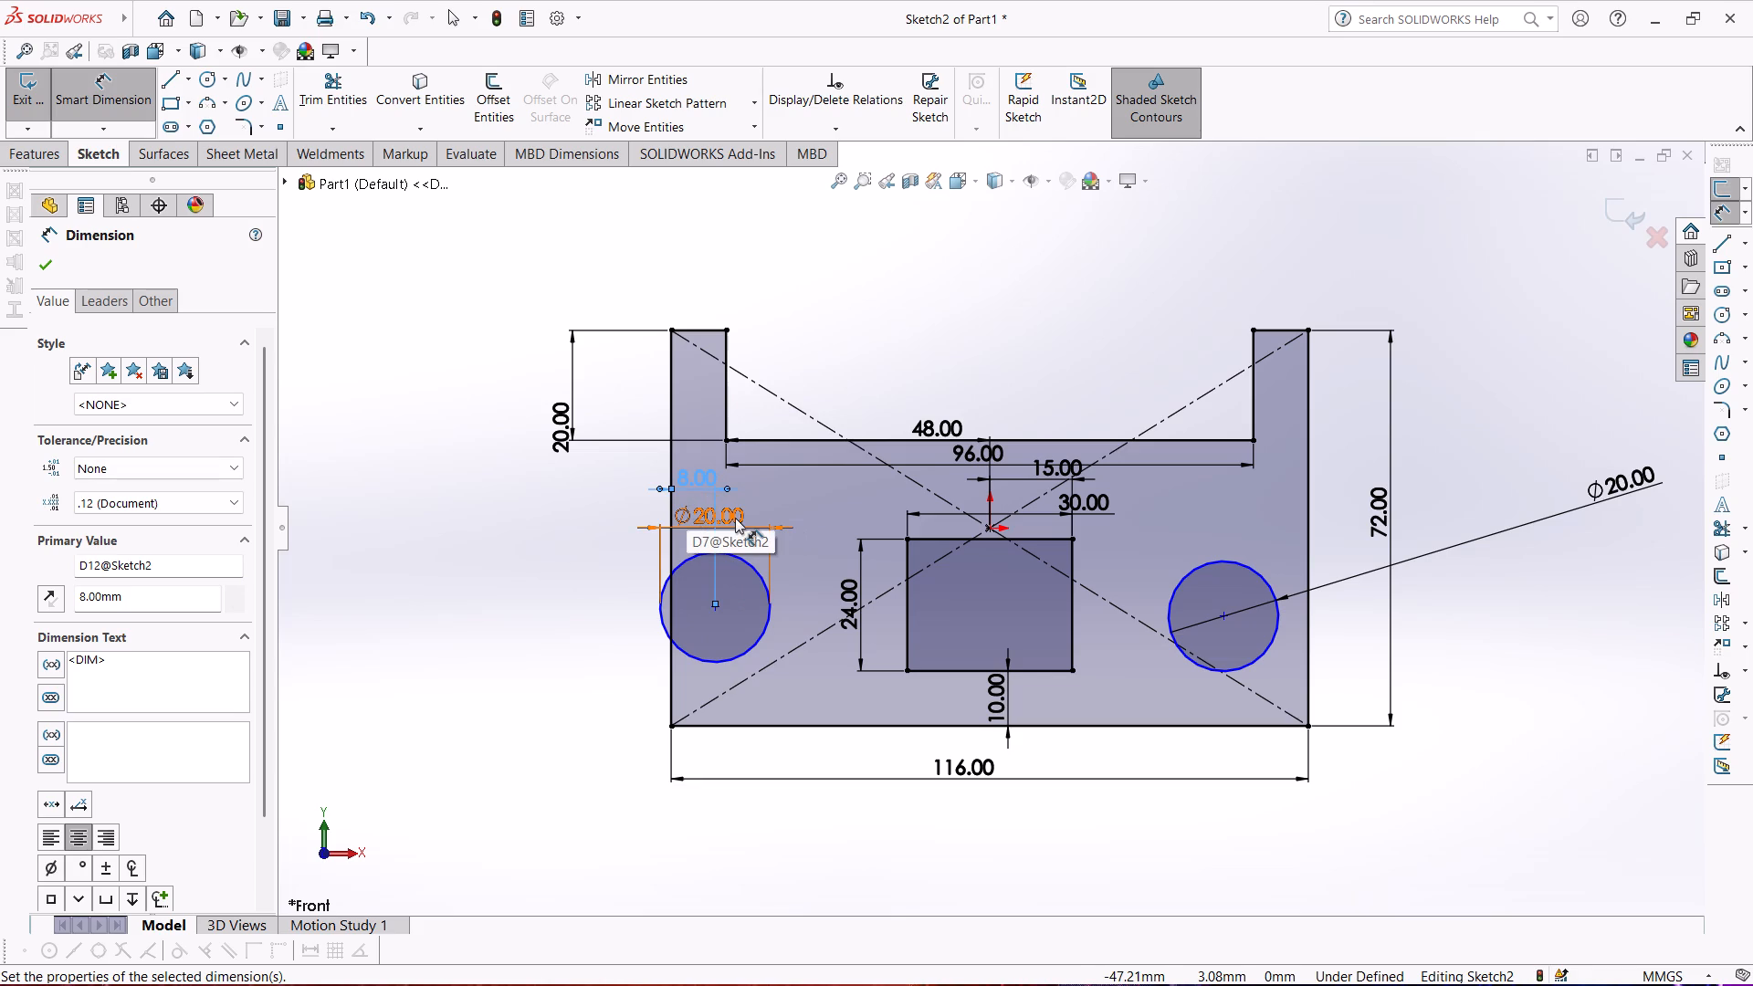
Set the left circle's centre distance from the profile's left edge to 10 mm.
double_click(687, 478)
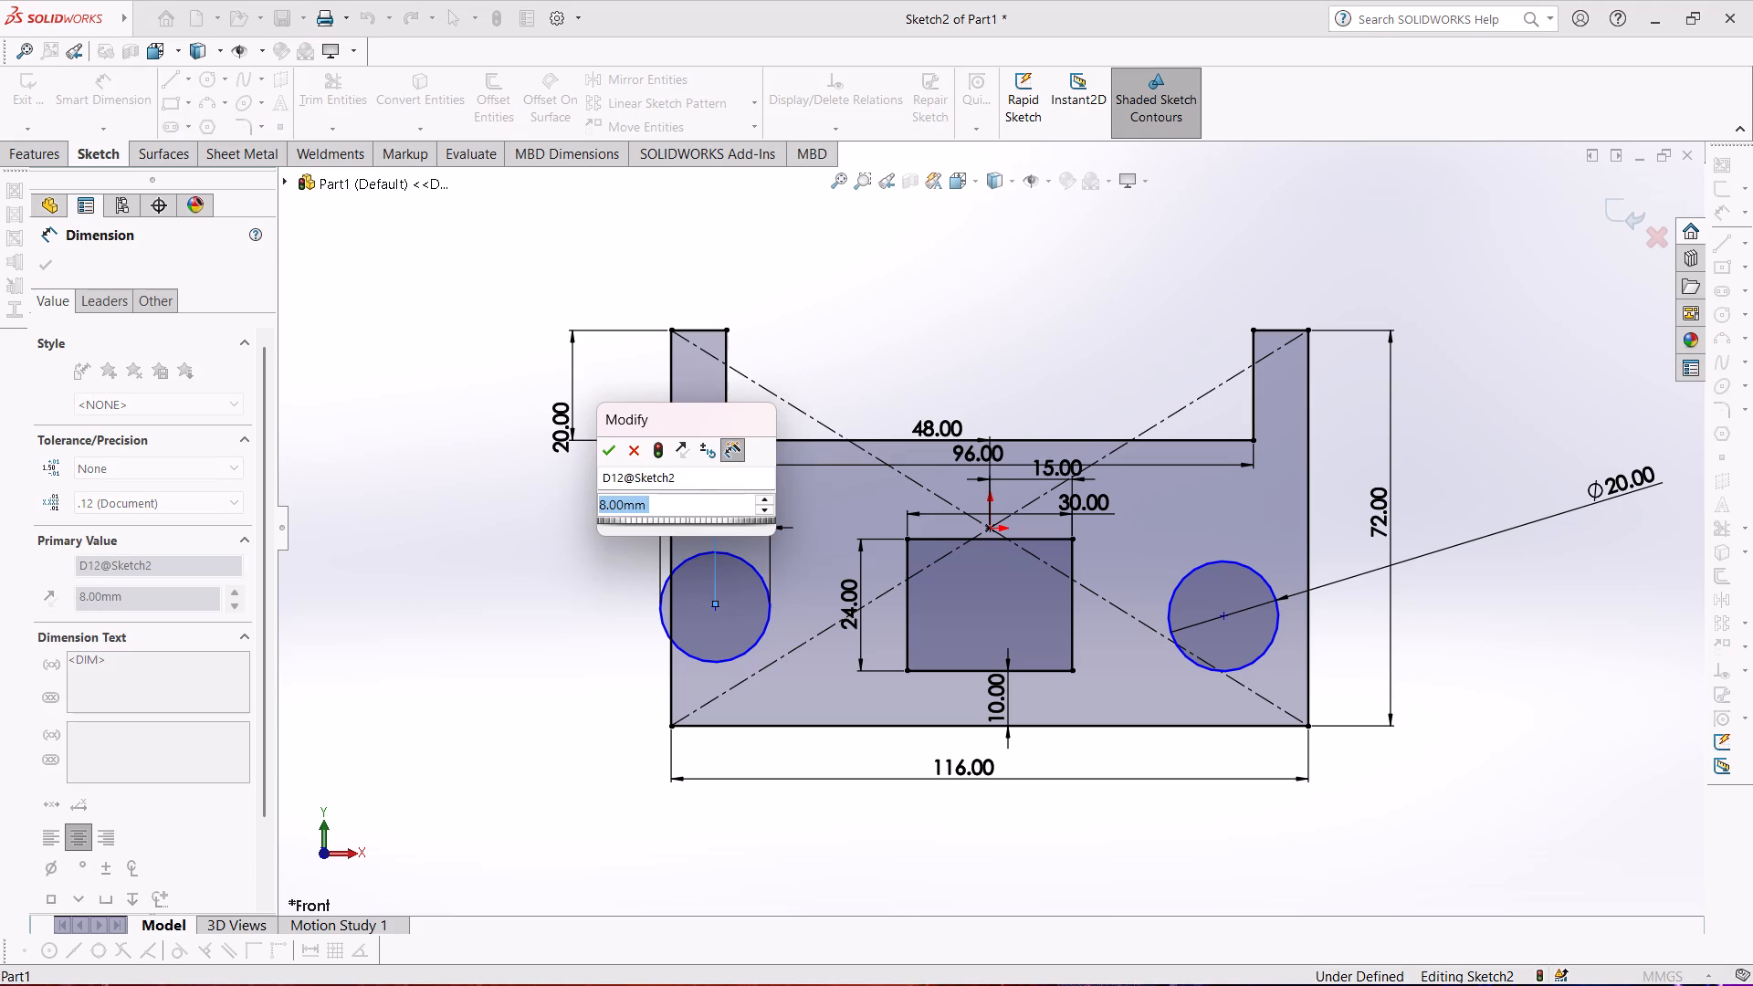
text(10)
key(Return)
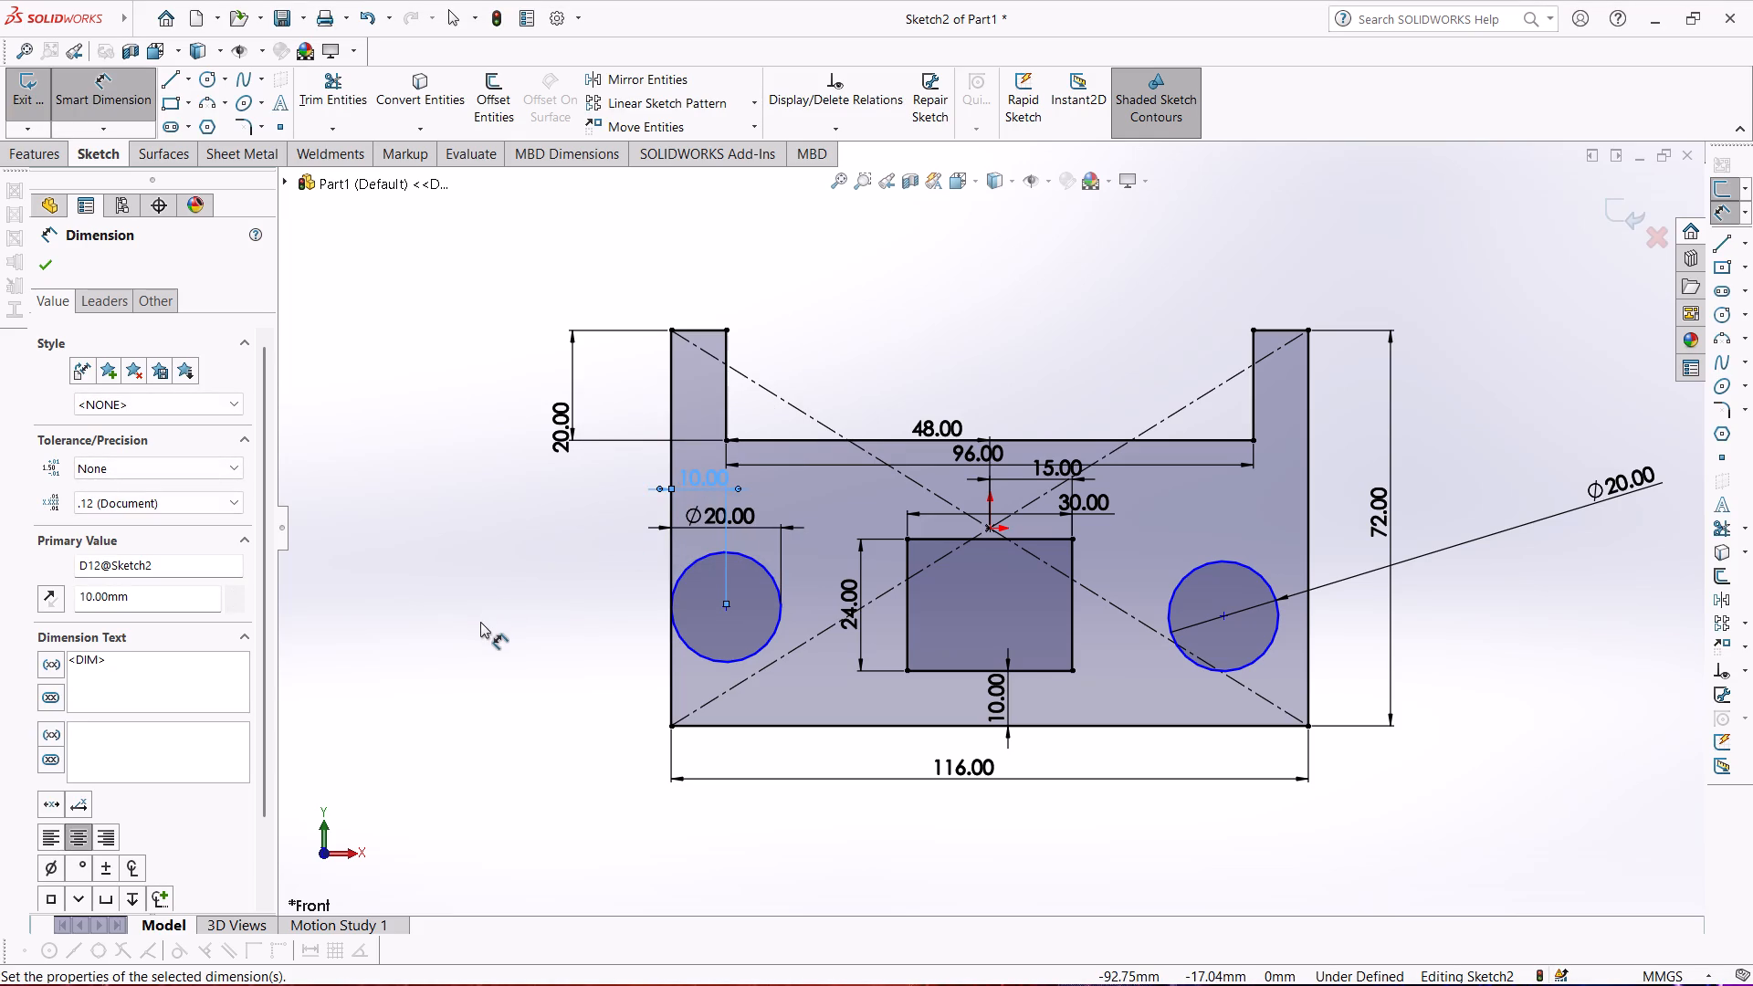
click(515, 594)
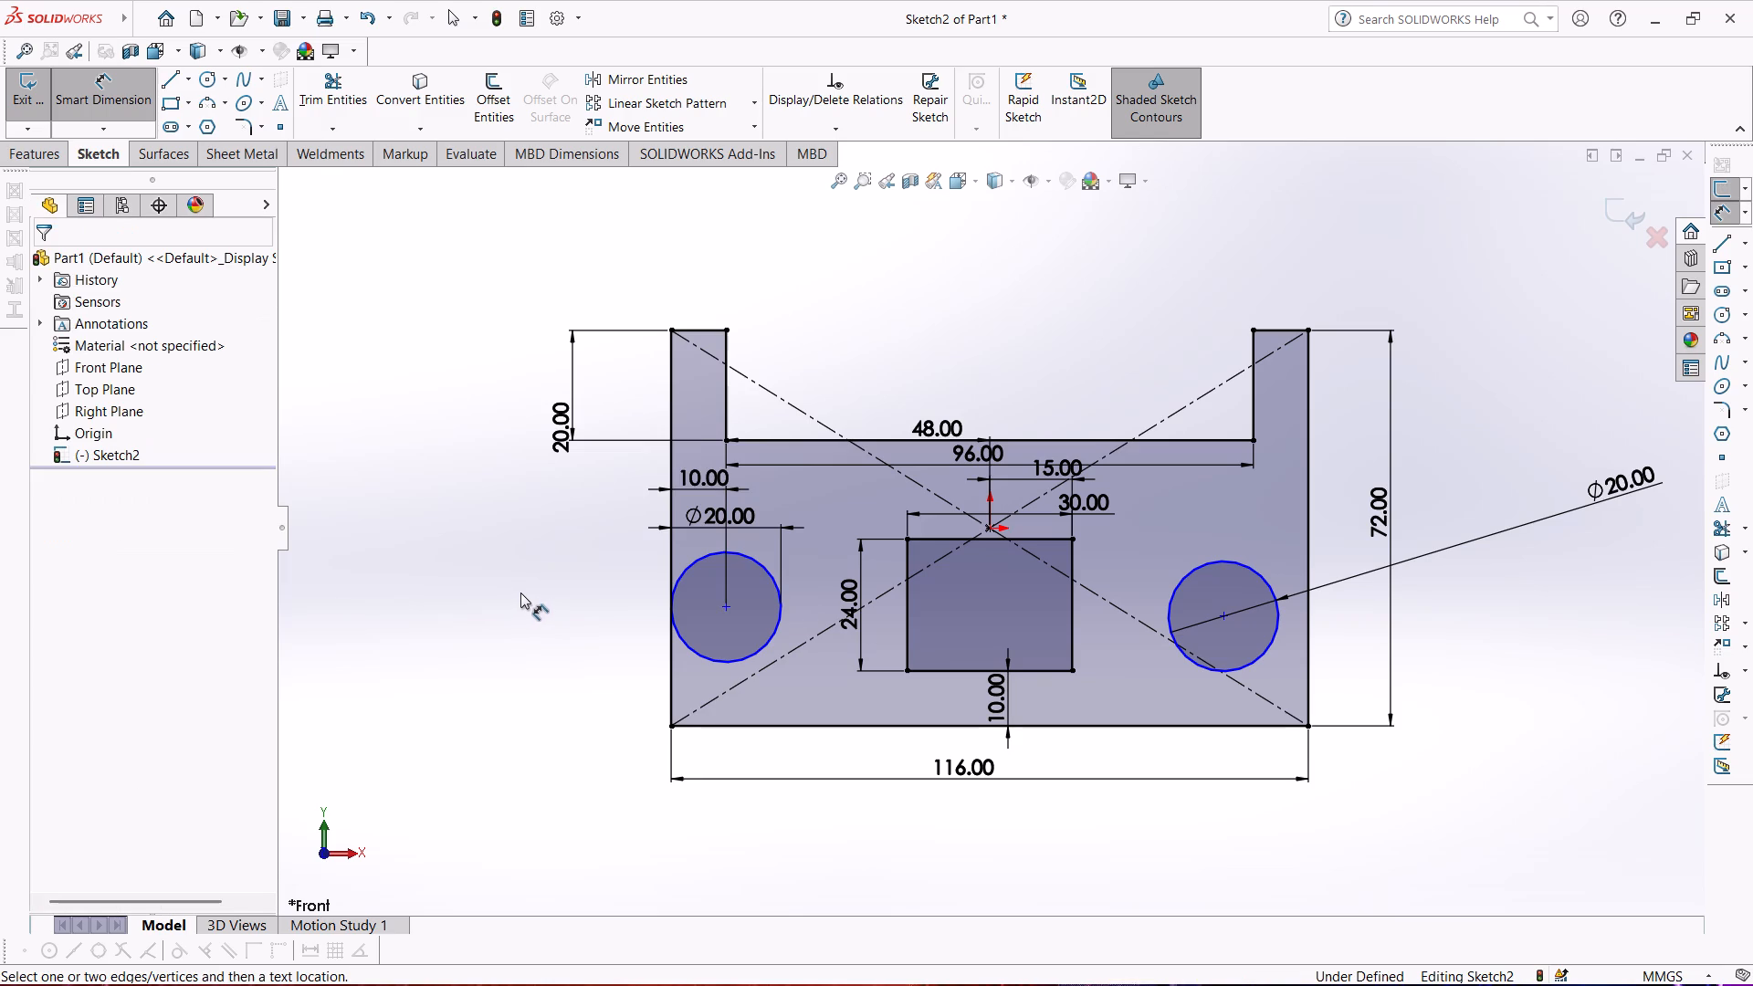
Dimension the right circle's centre 10 mm from the profile's right edge.
click(1223, 610)
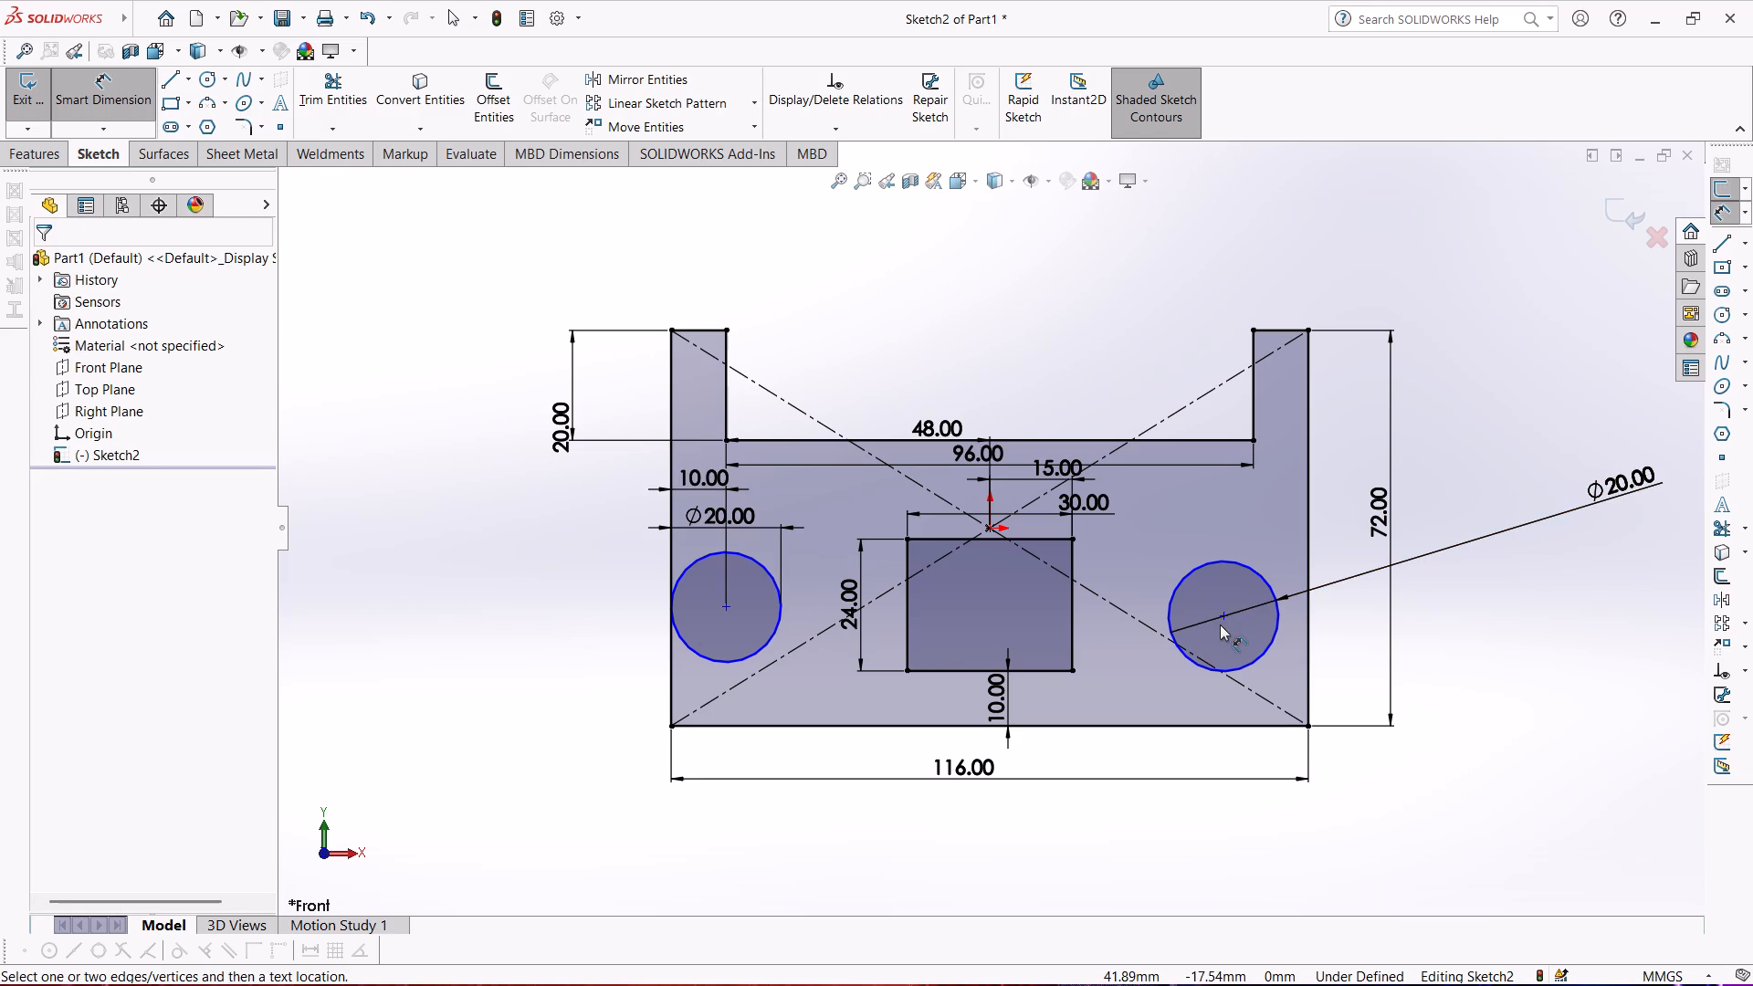
click(1228, 612)
click(1311, 607)
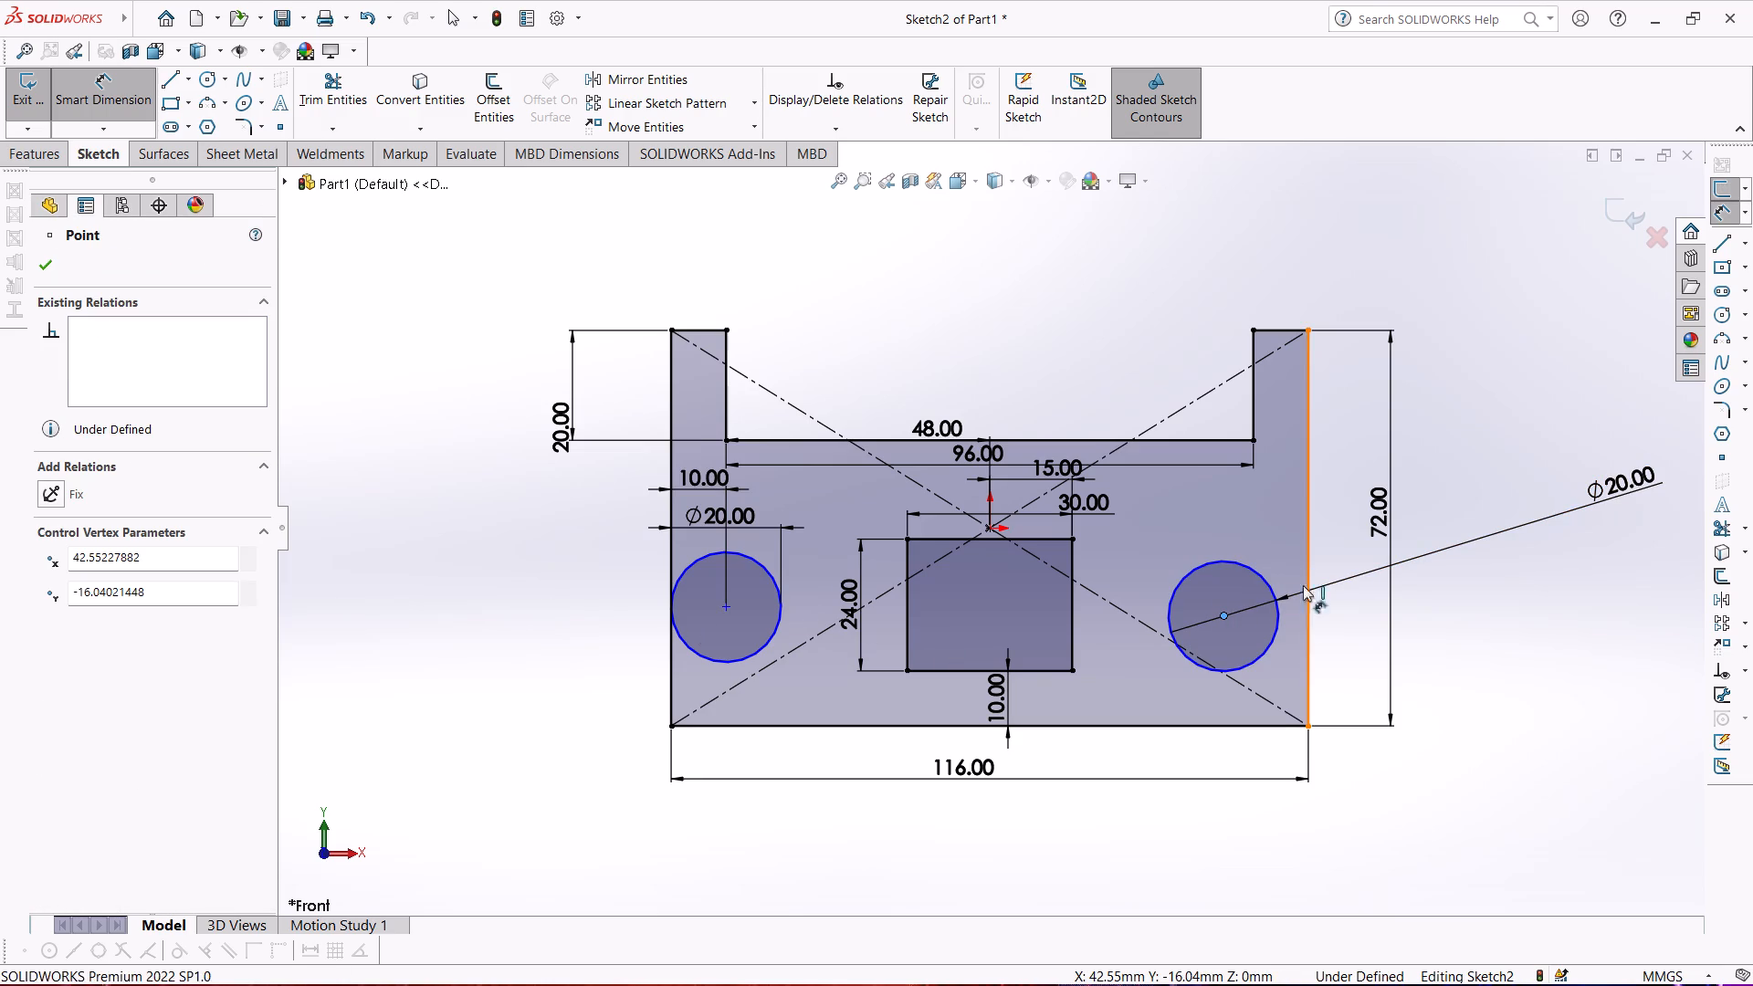
click(1284, 538)
text(10)
key(Return)
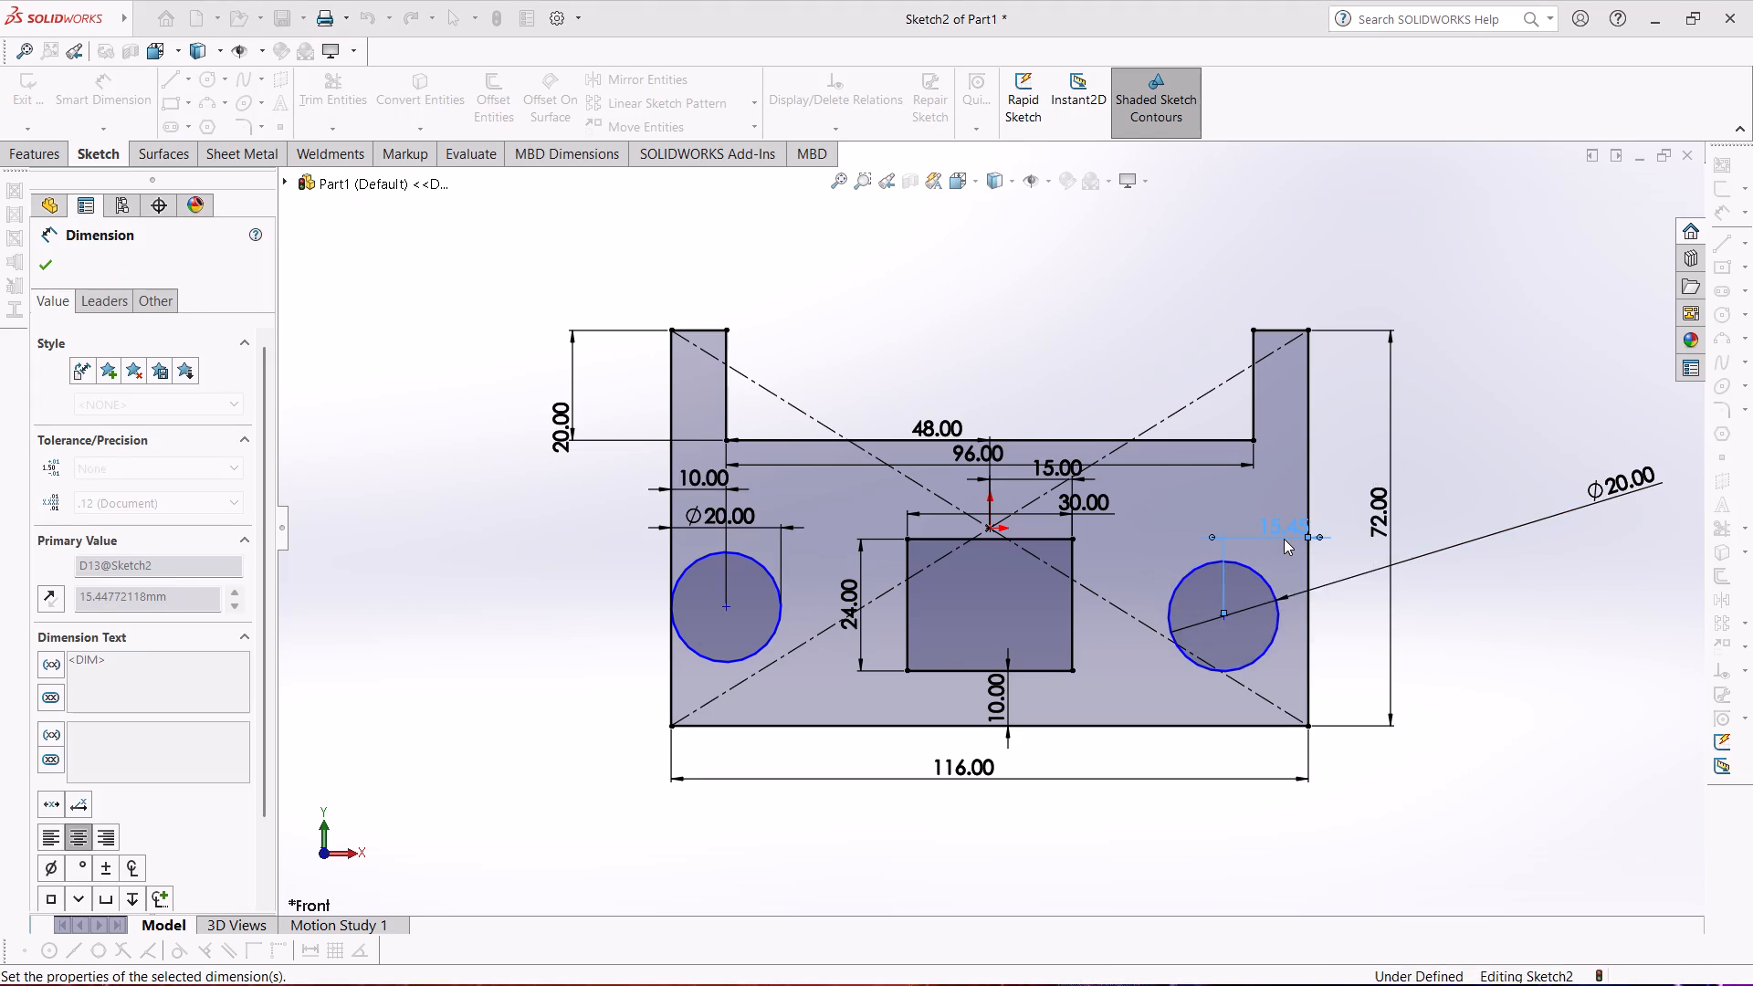
click(860, 310)
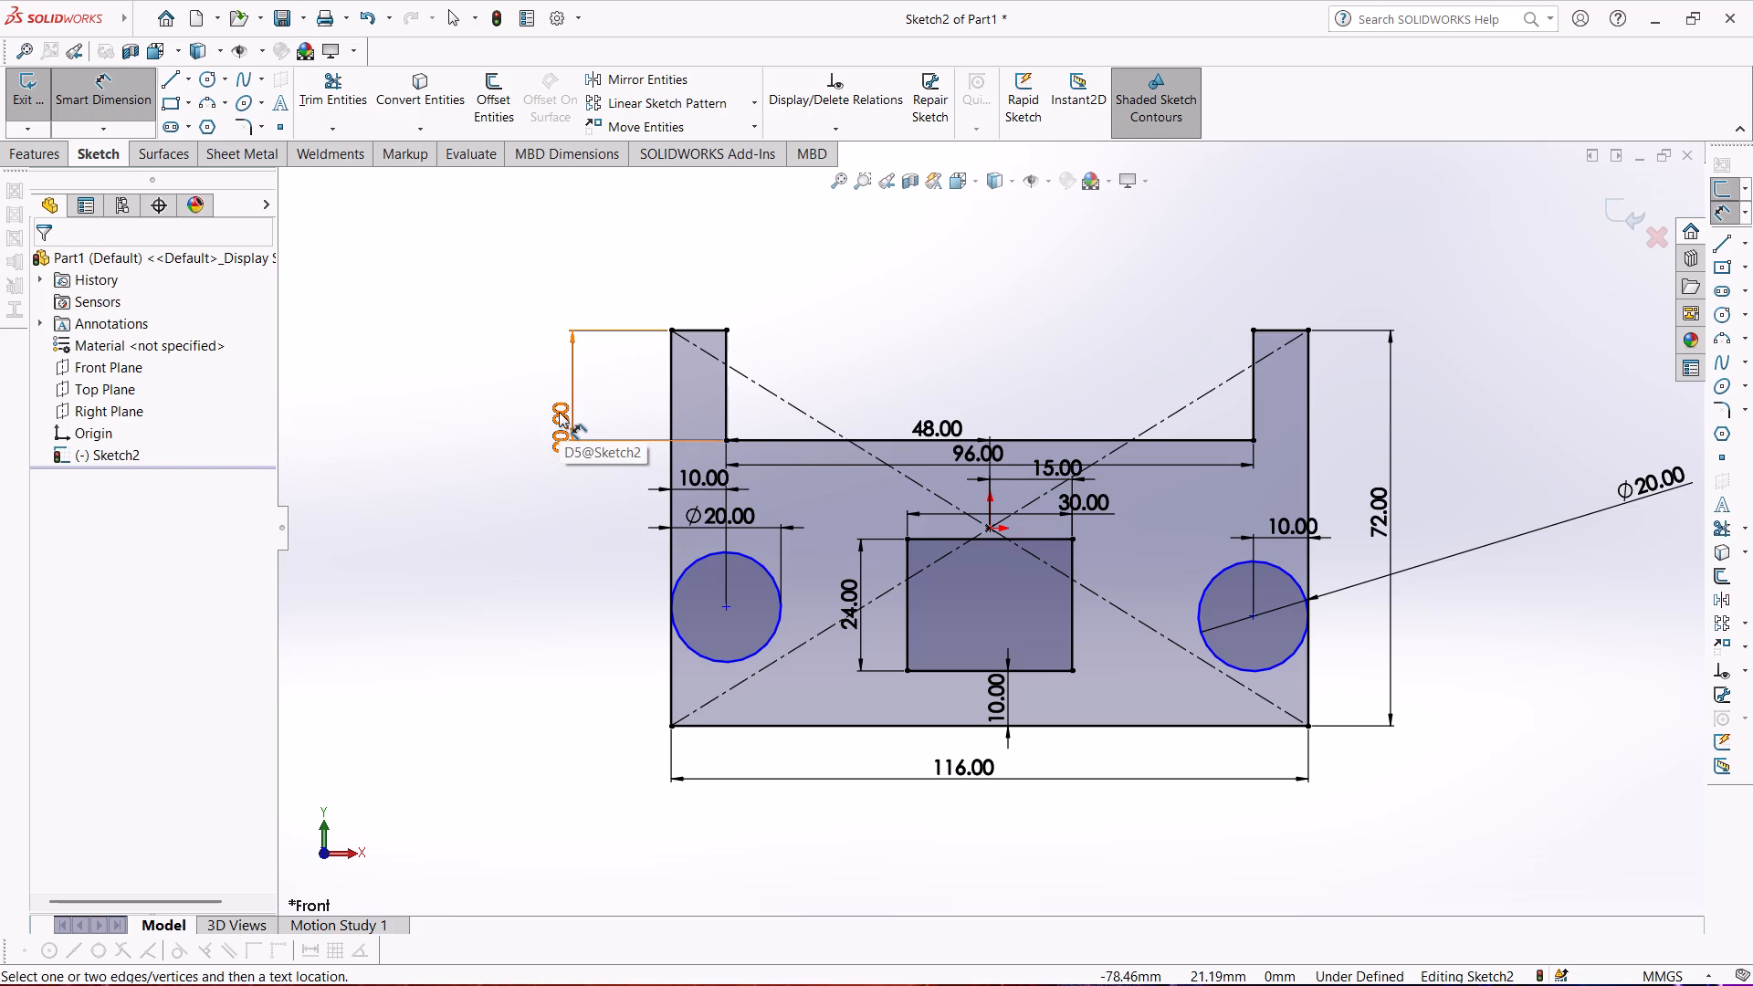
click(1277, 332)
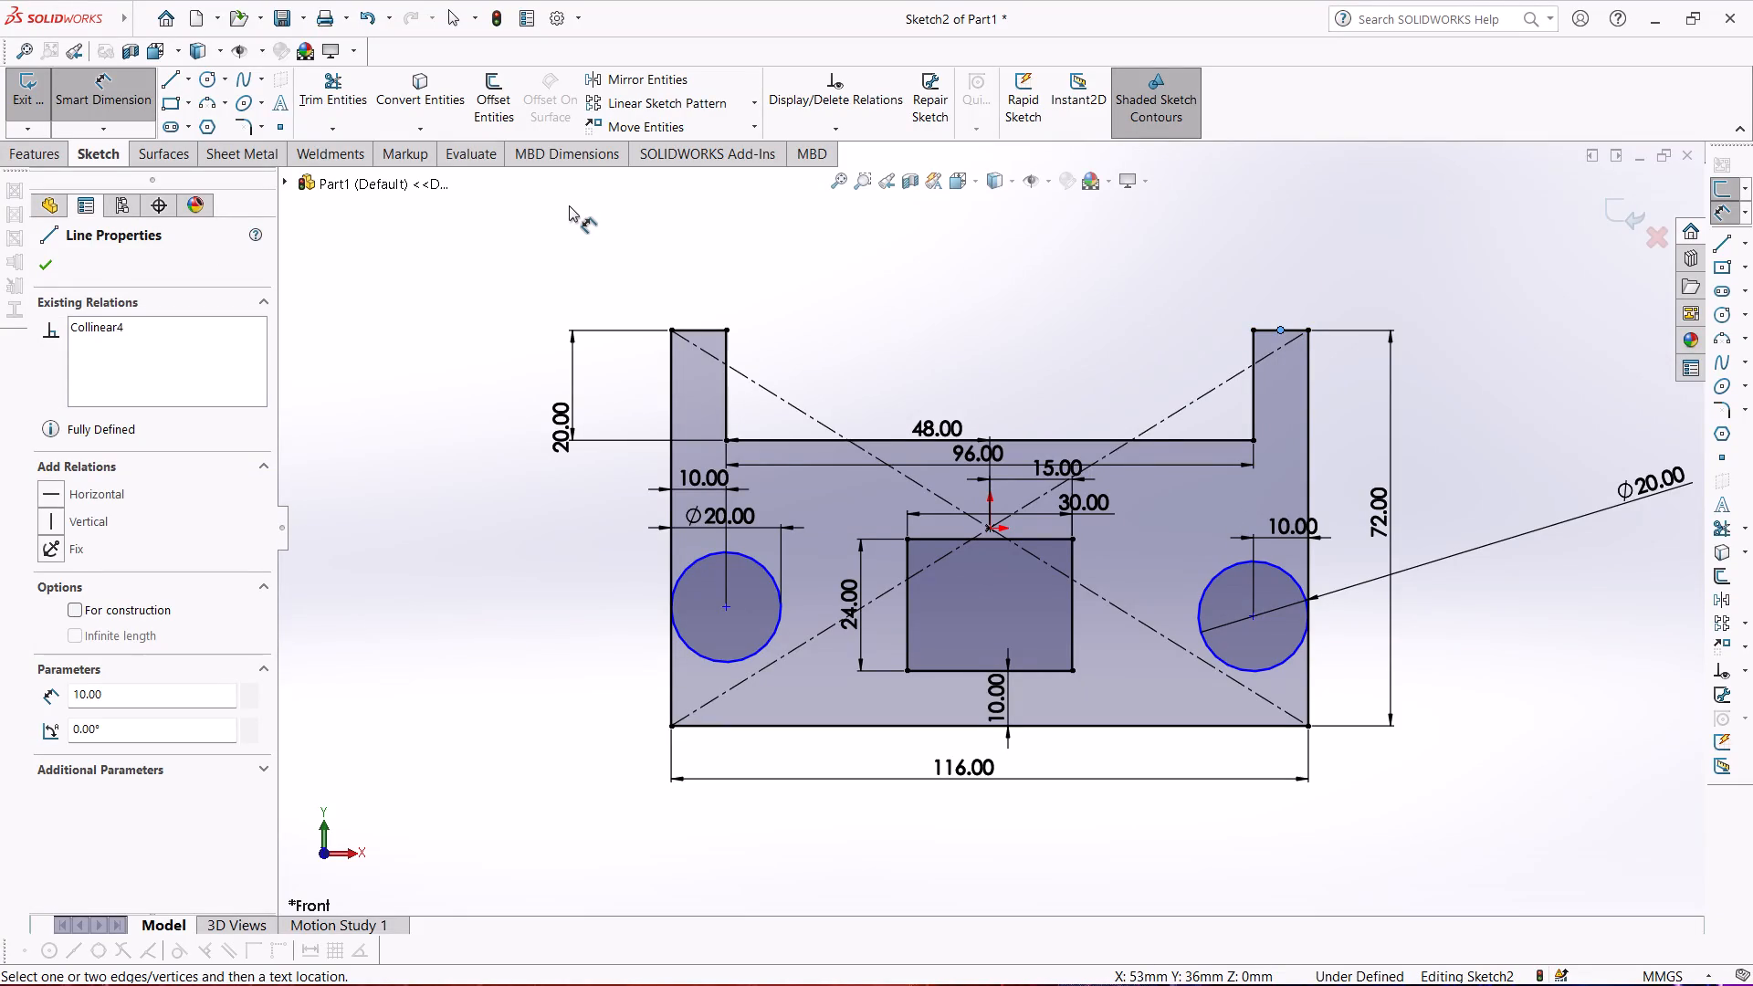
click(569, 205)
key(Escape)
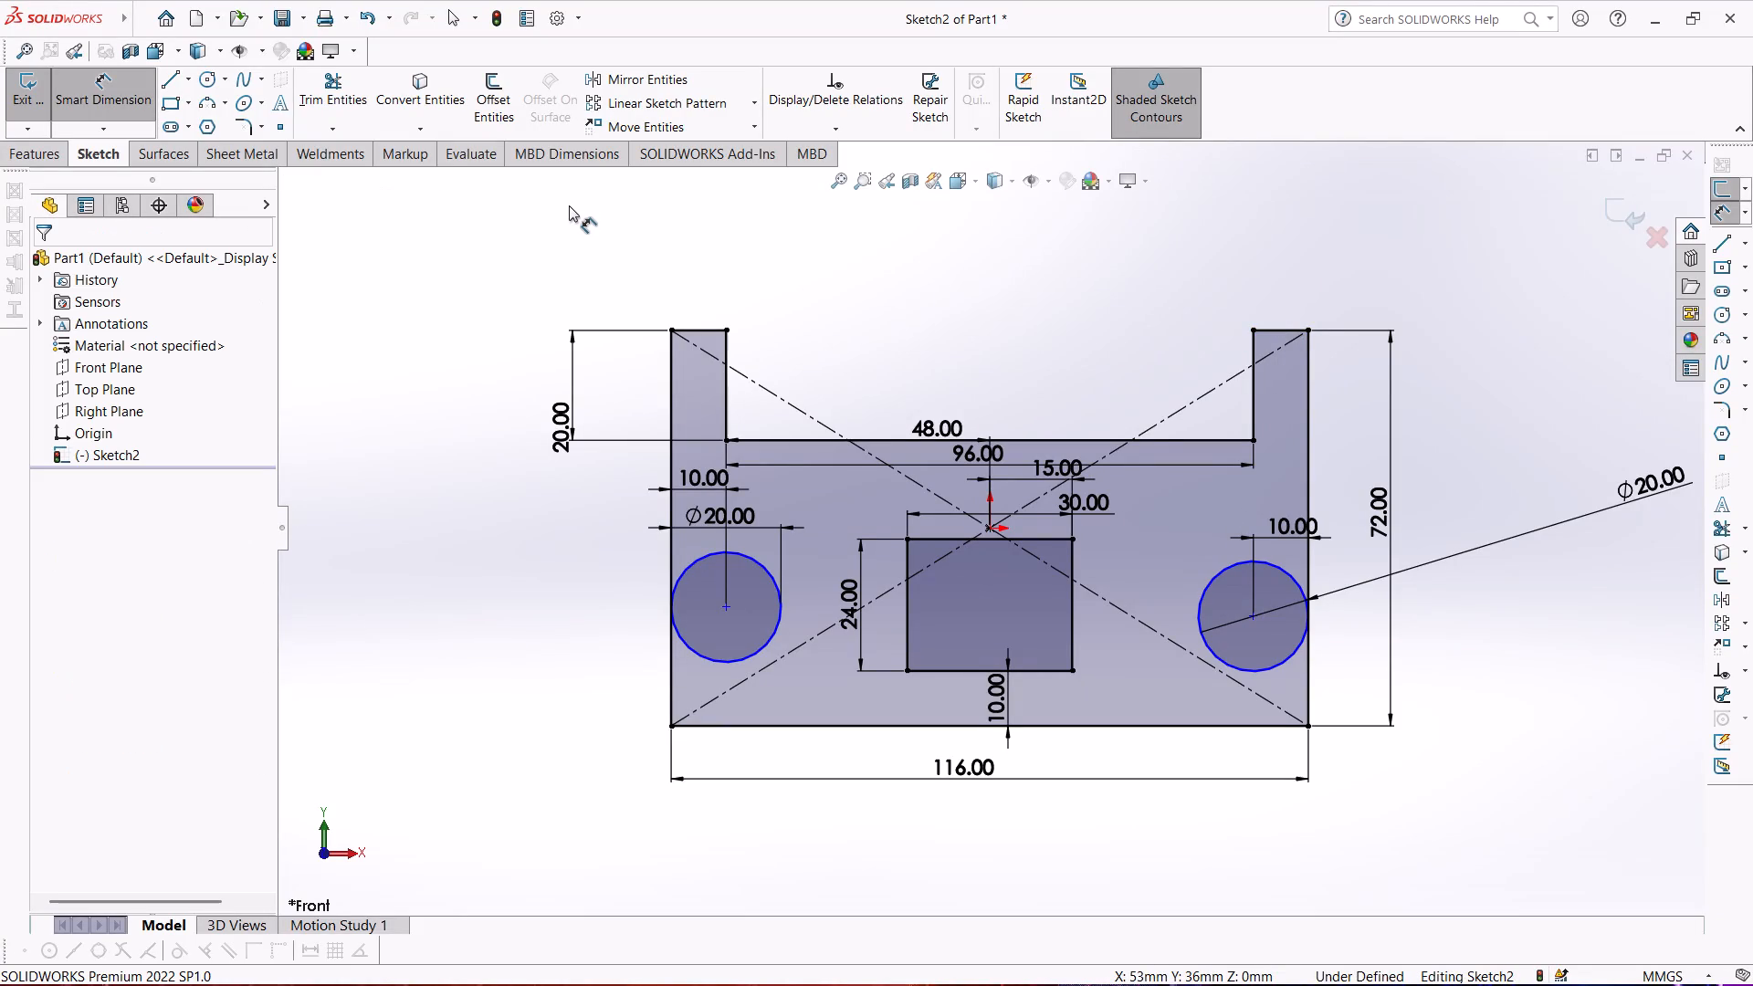
Dimension the right circle's centre 50 mm below the top edge of the profile's right arm.
click(1256, 617)
click(1286, 326)
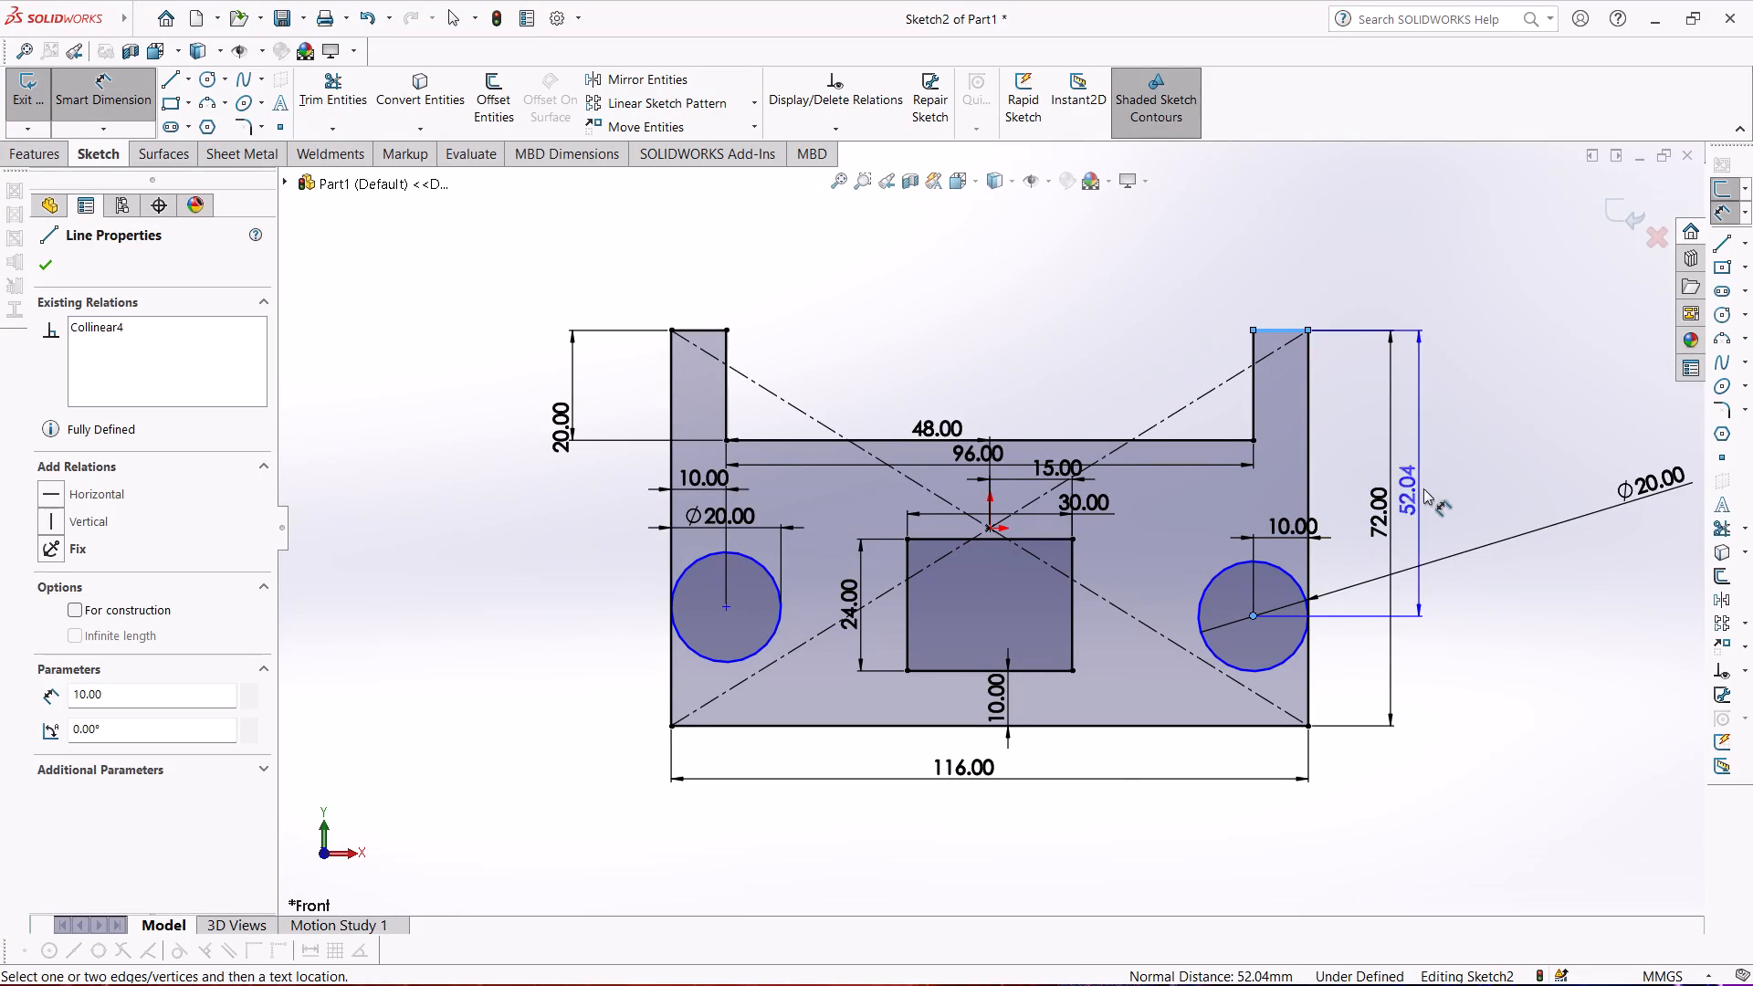
click(1458, 487)
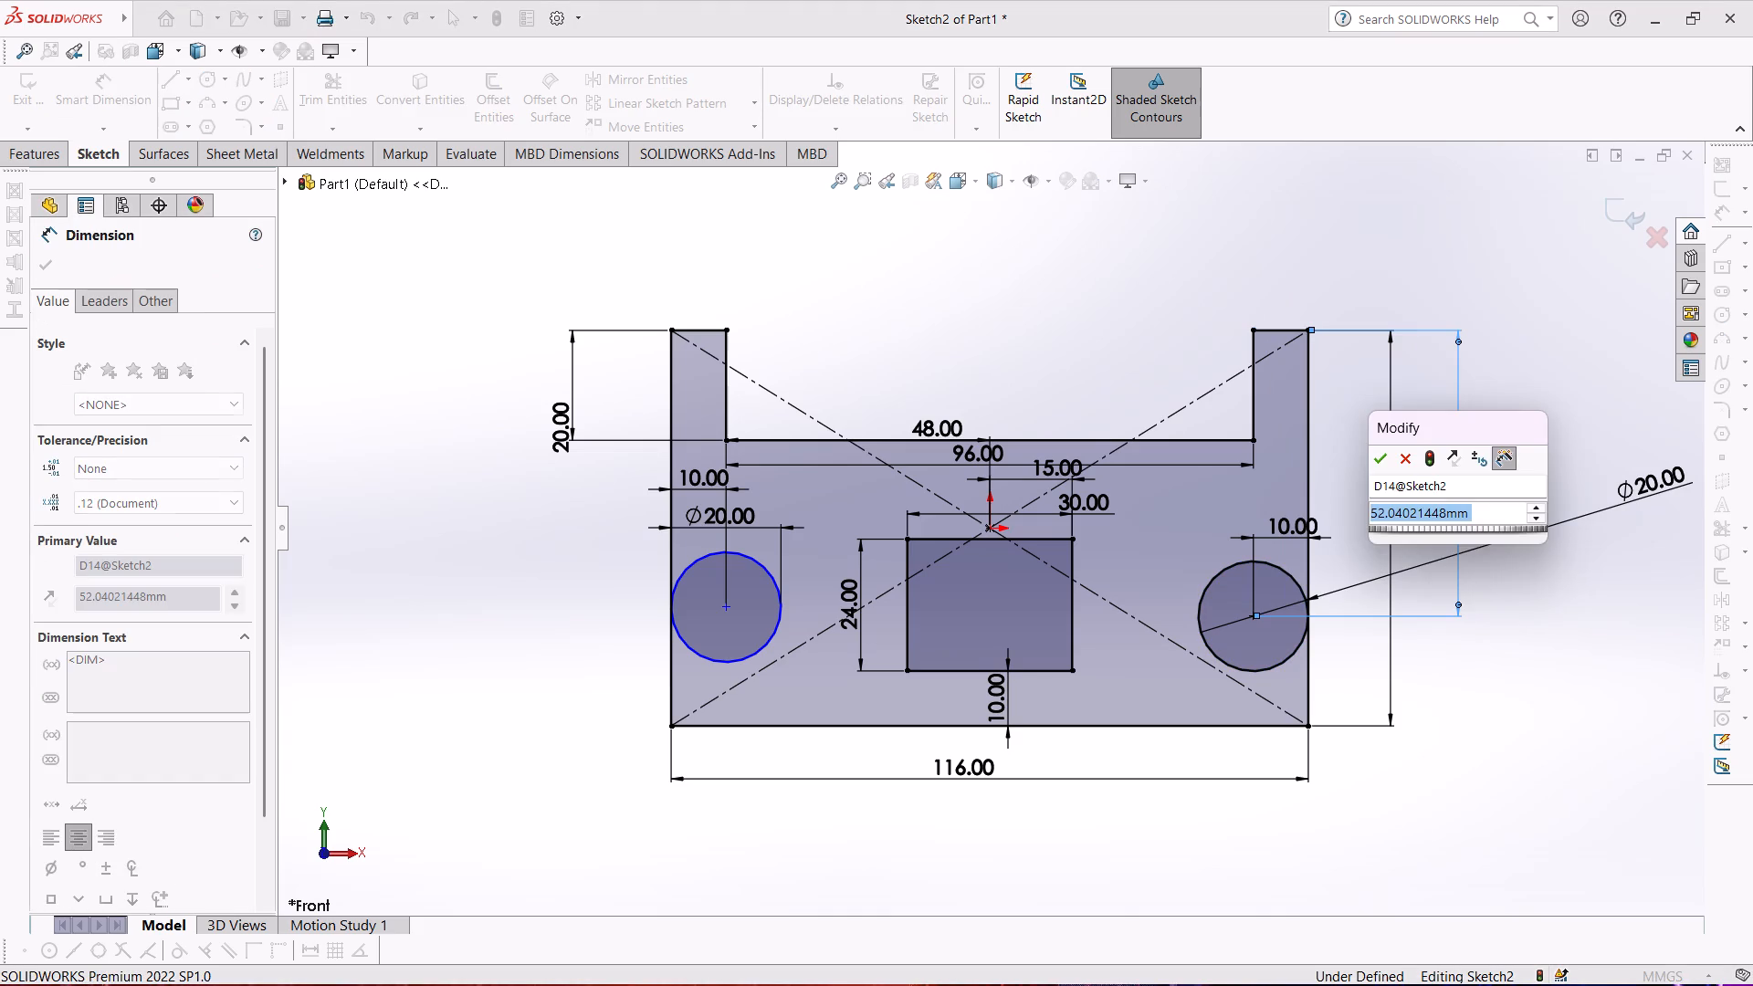
text(50)
key(Return)
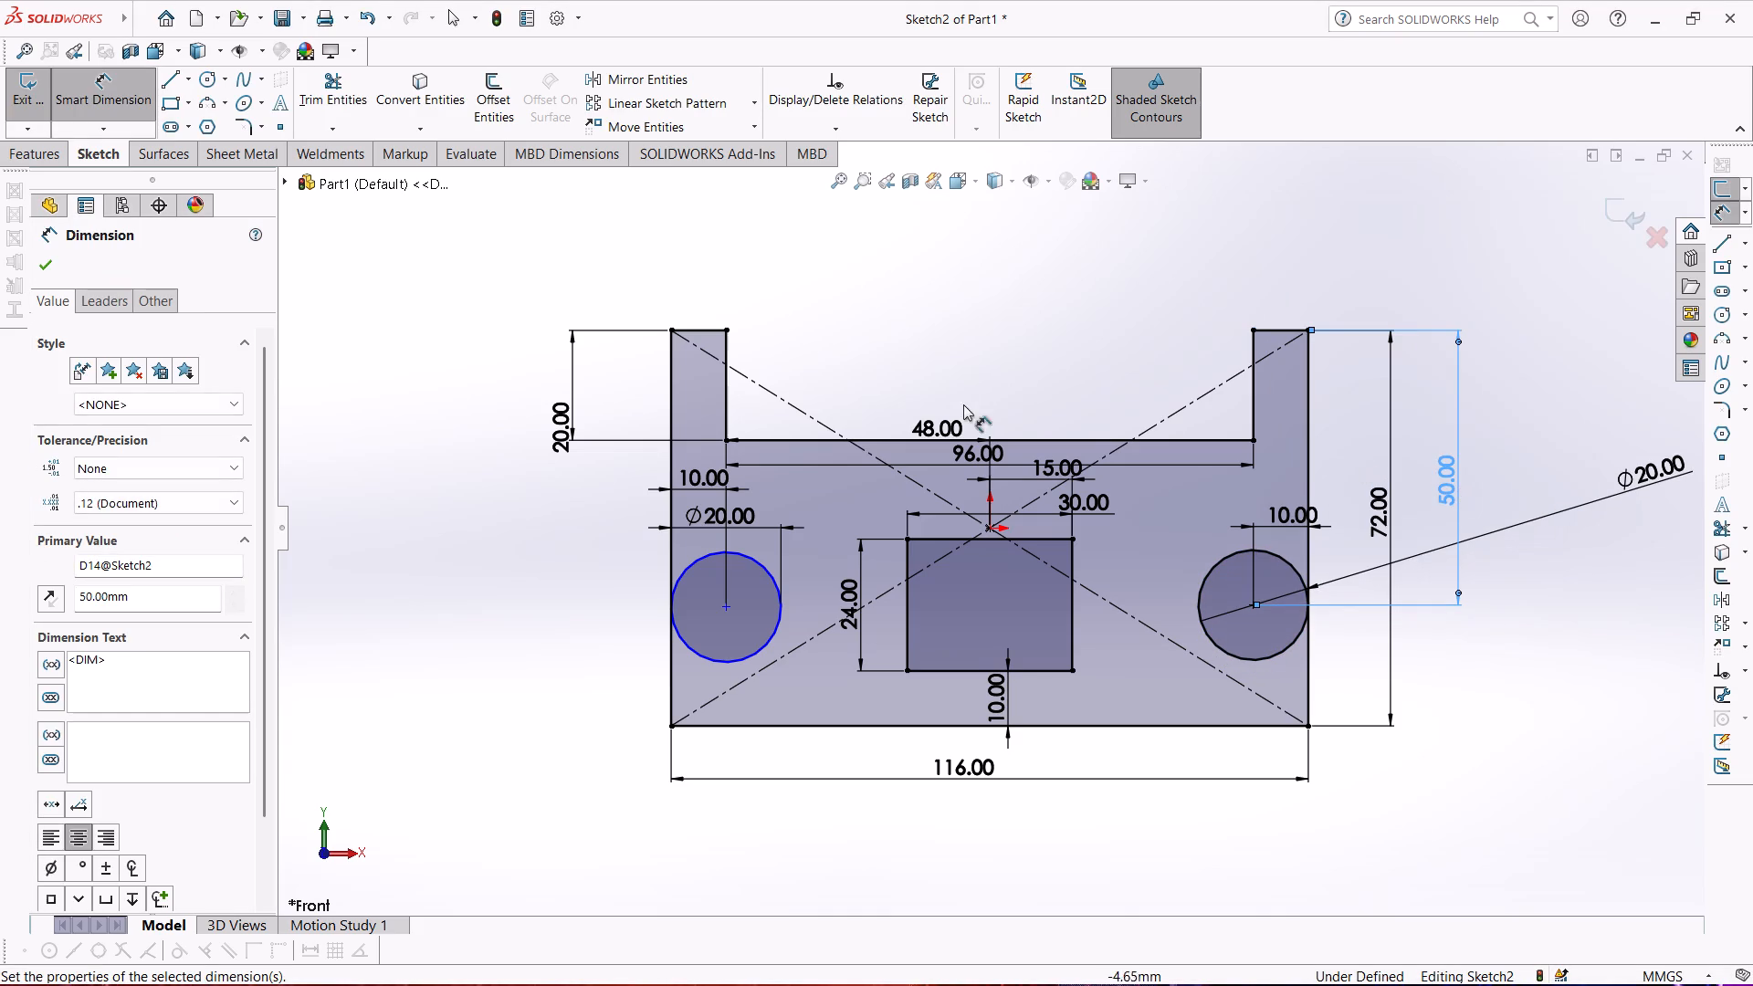
click(433, 468)
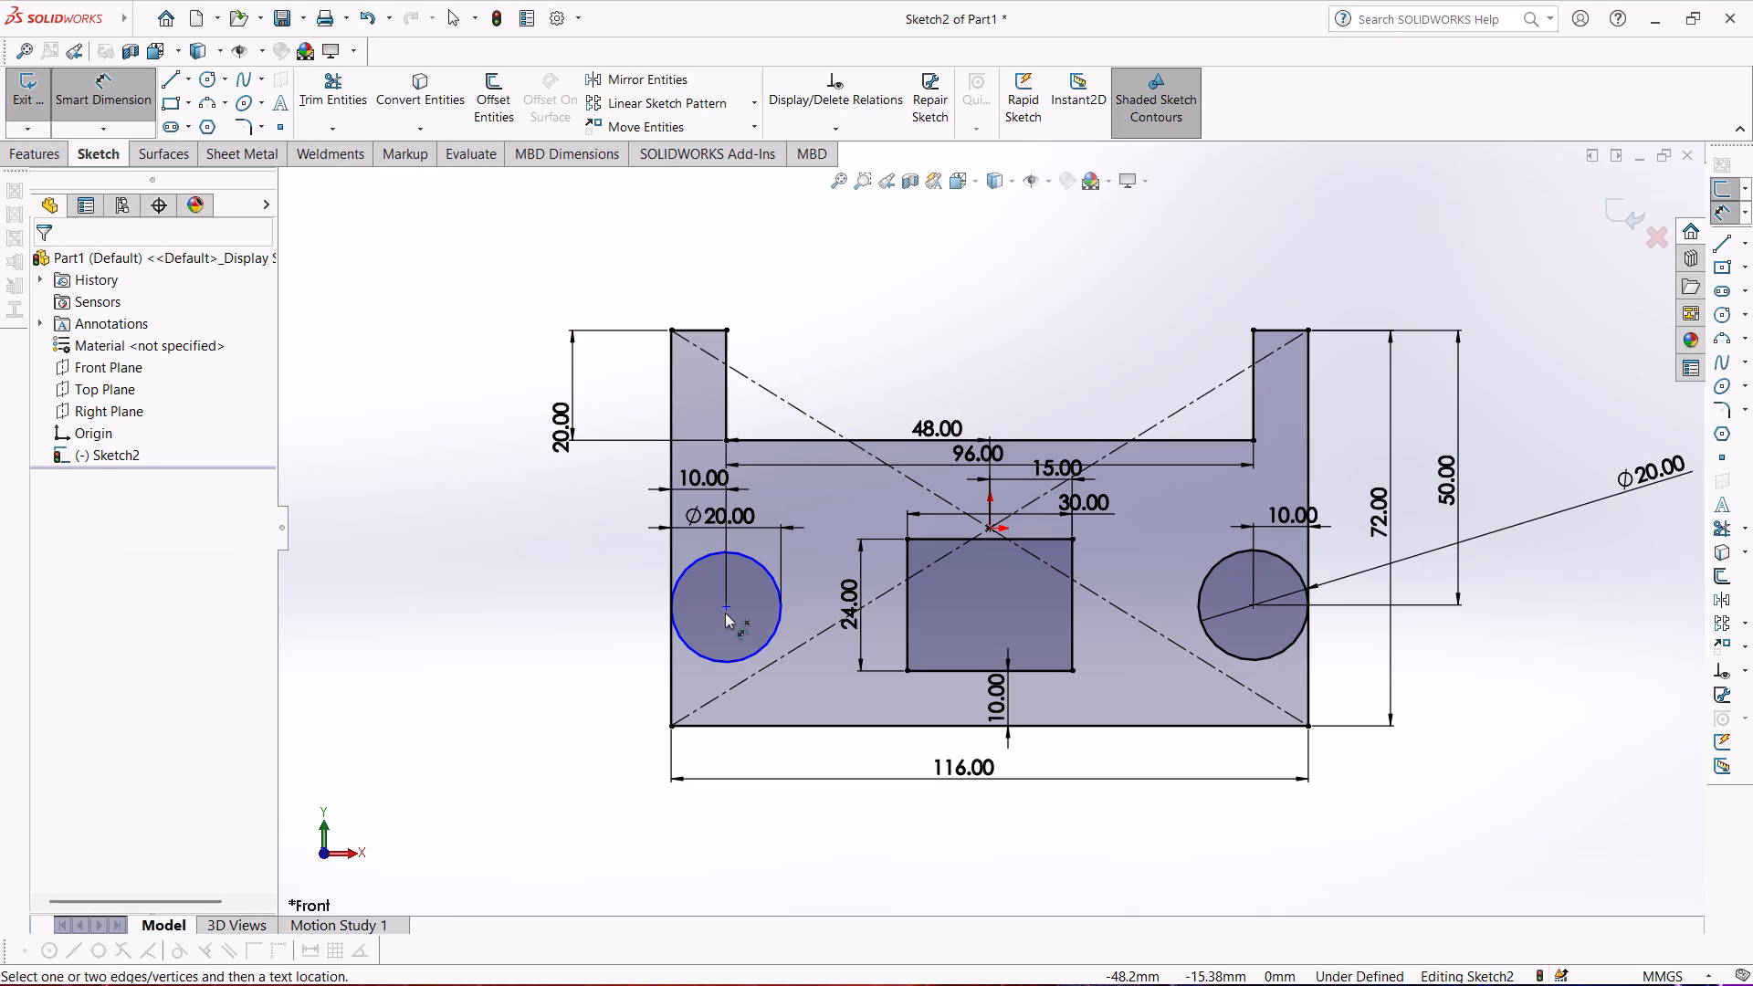
Dimension the left circle's centre 50 mm below the top edge of the profile's left arm.
click(725, 613)
click(708, 325)
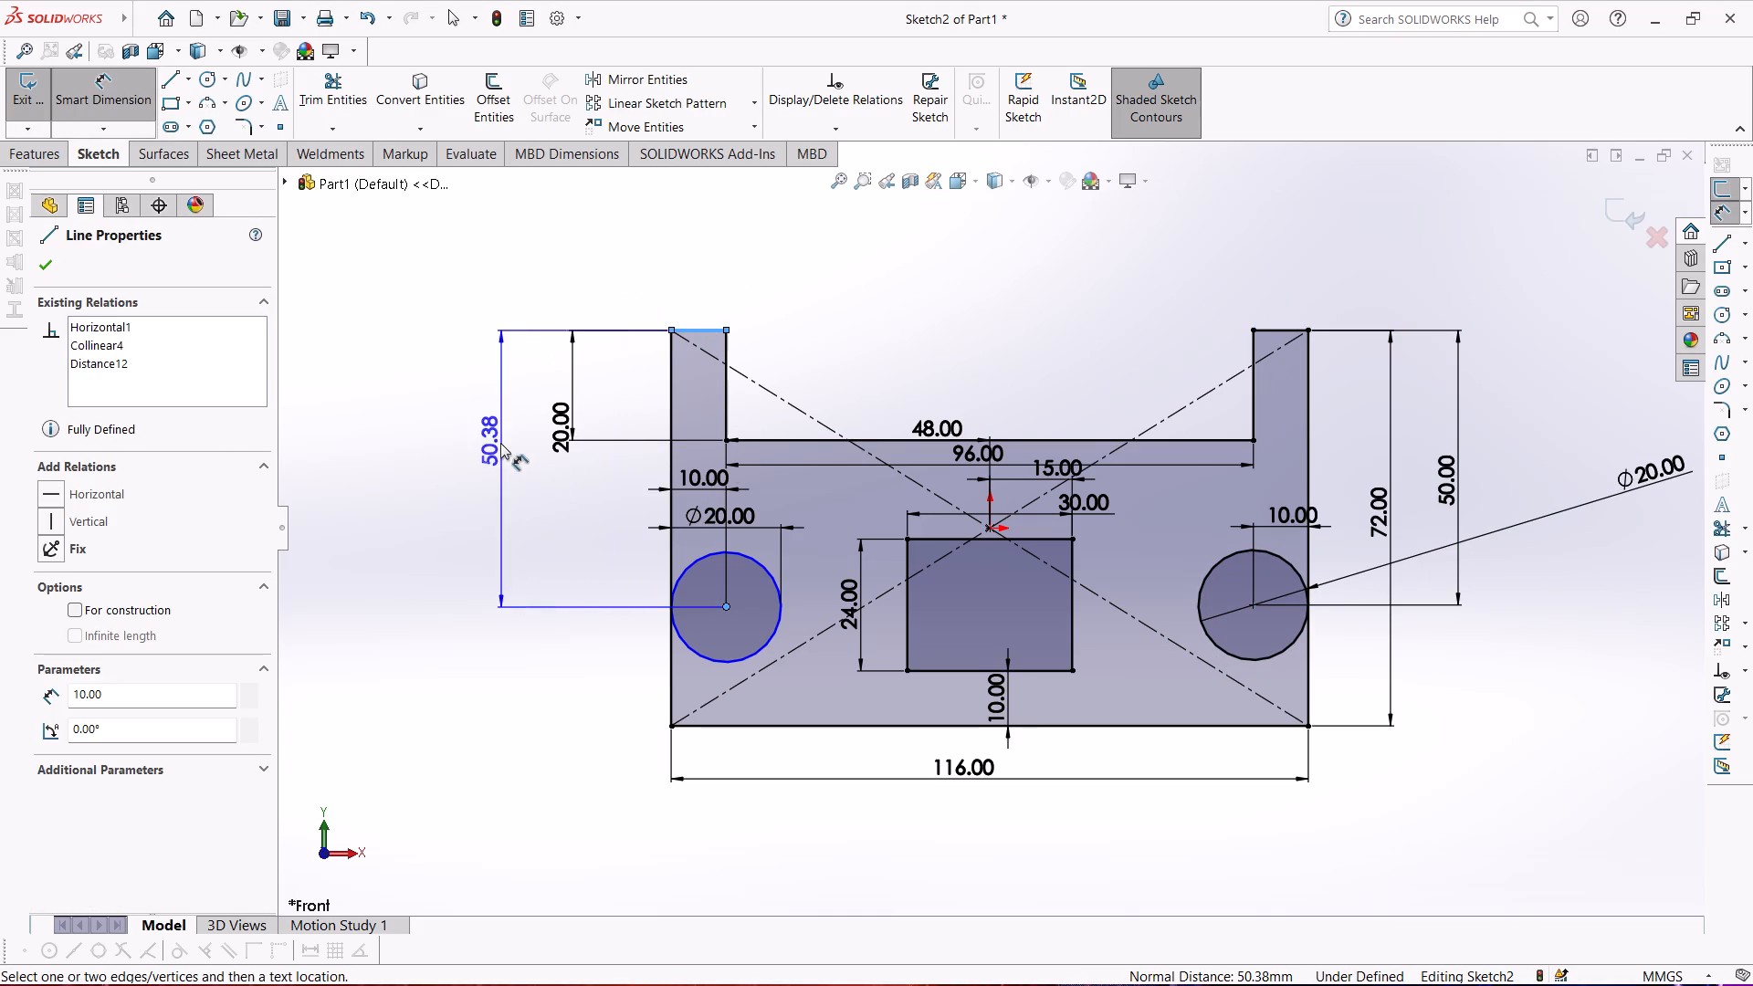
click(500, 443)
text(50)
key(Return)
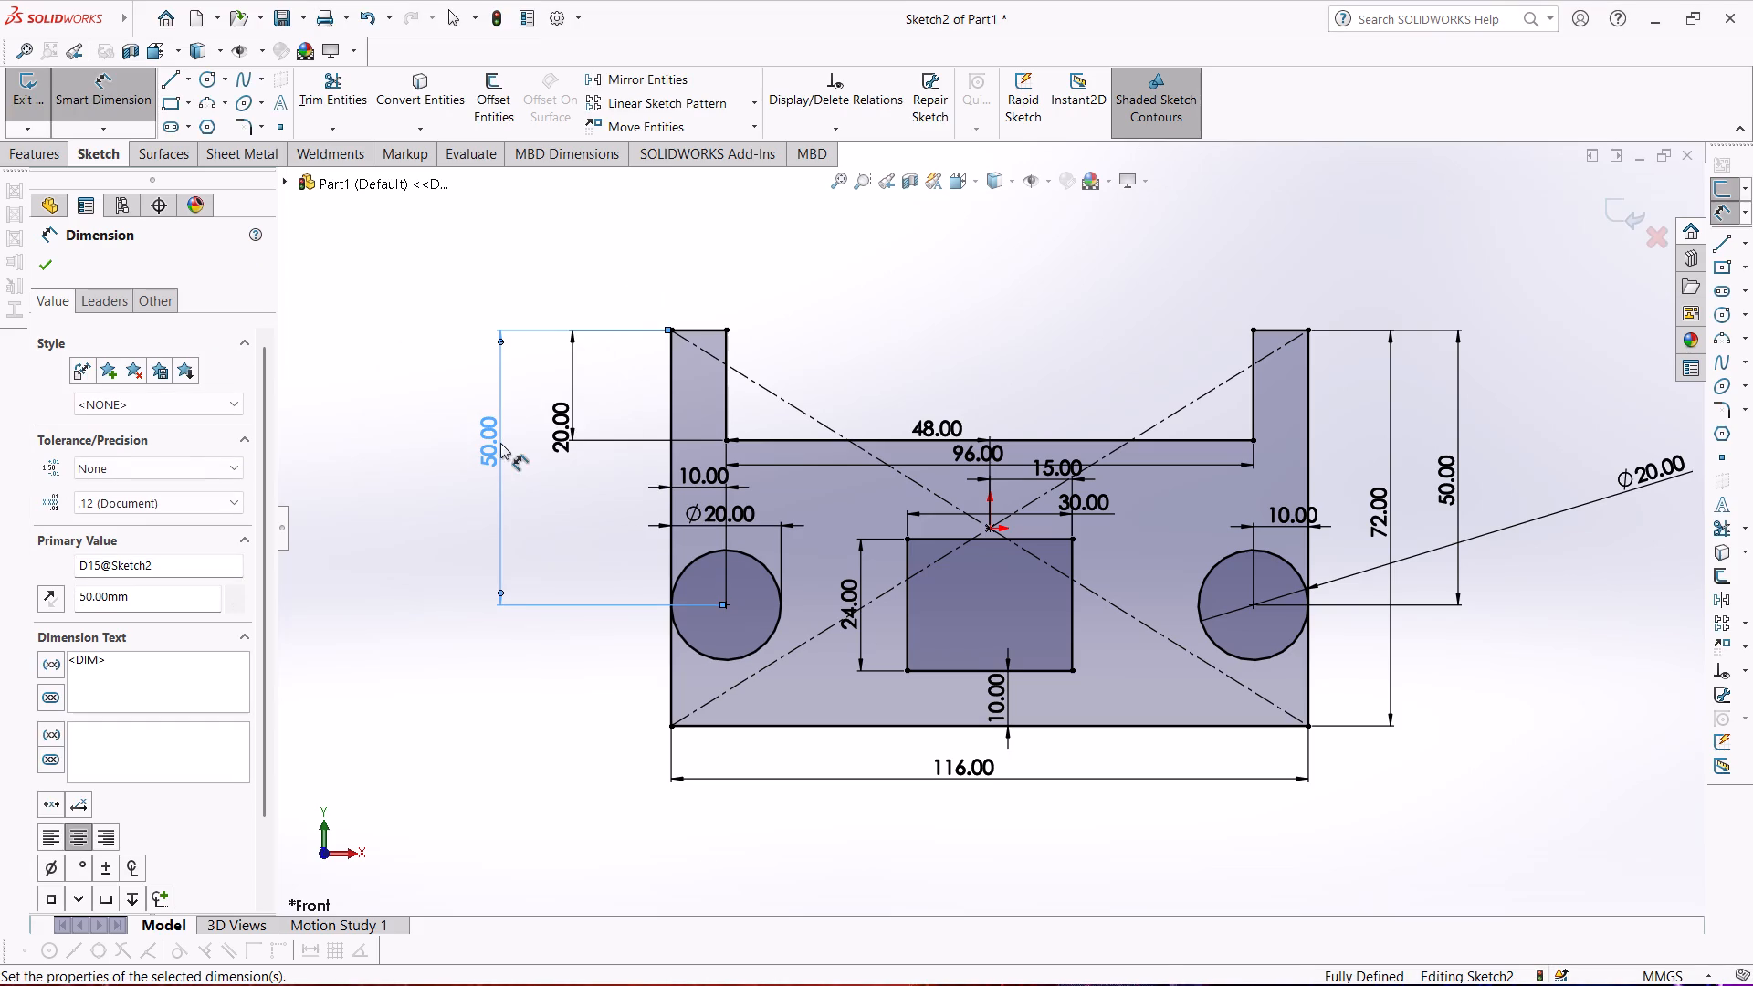
click(440, 519)
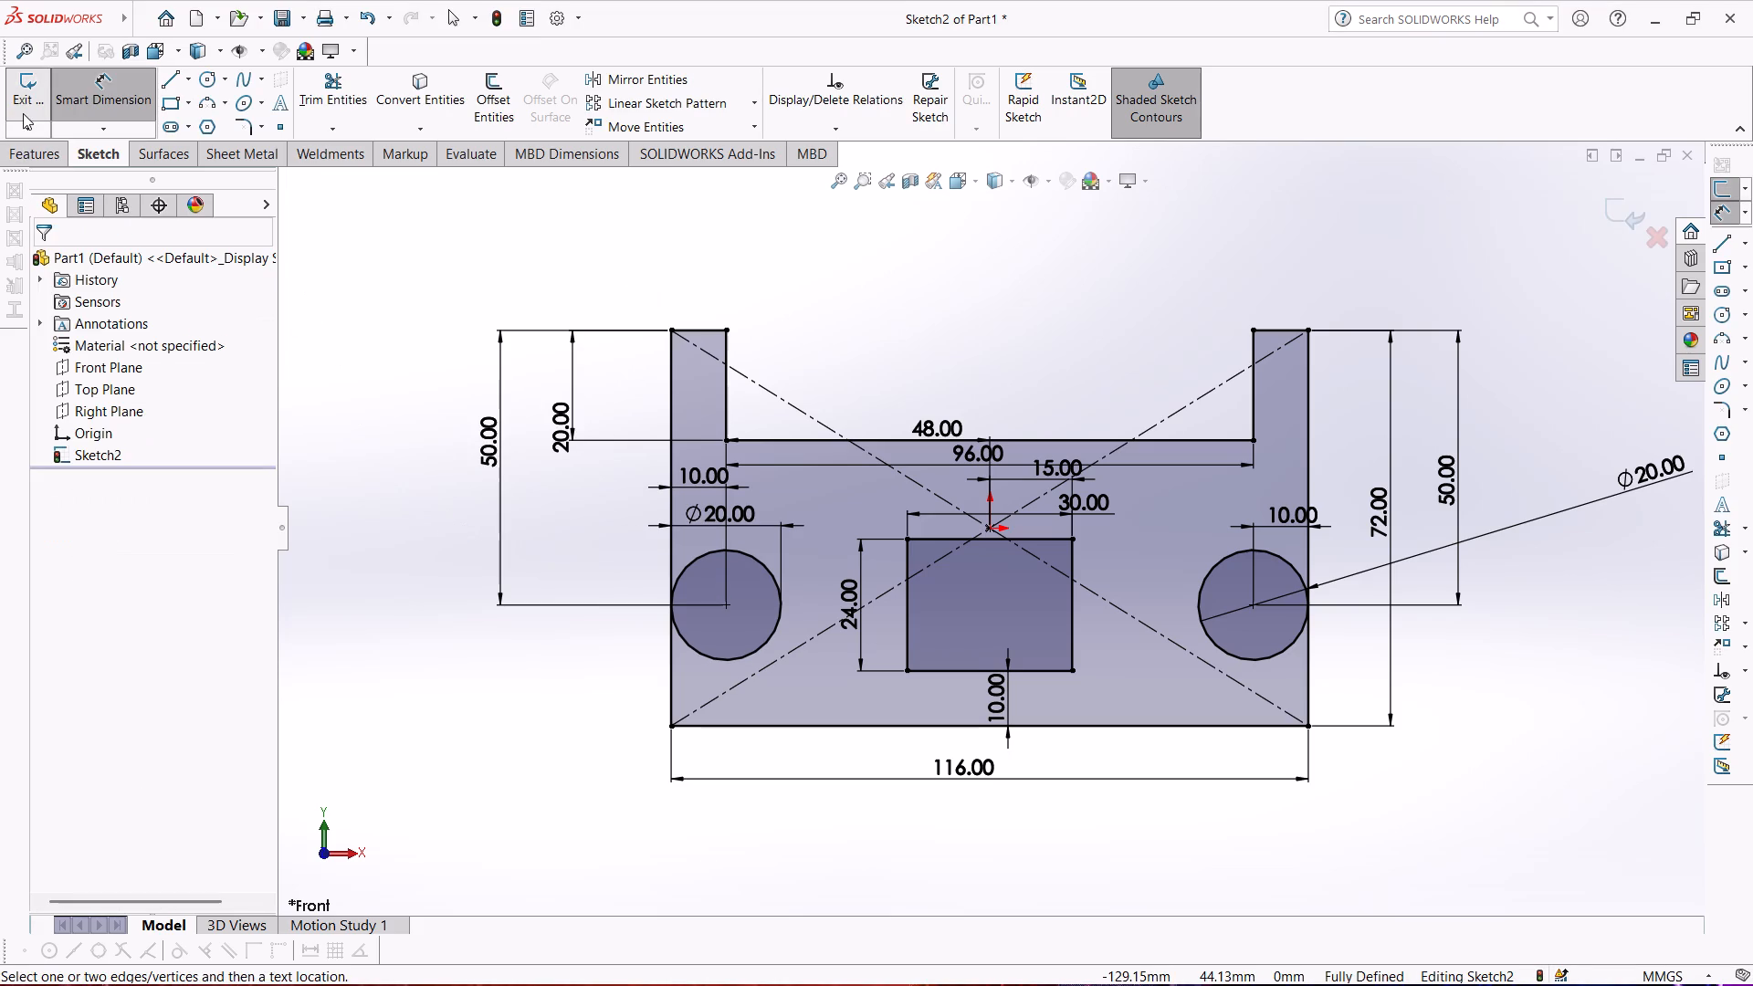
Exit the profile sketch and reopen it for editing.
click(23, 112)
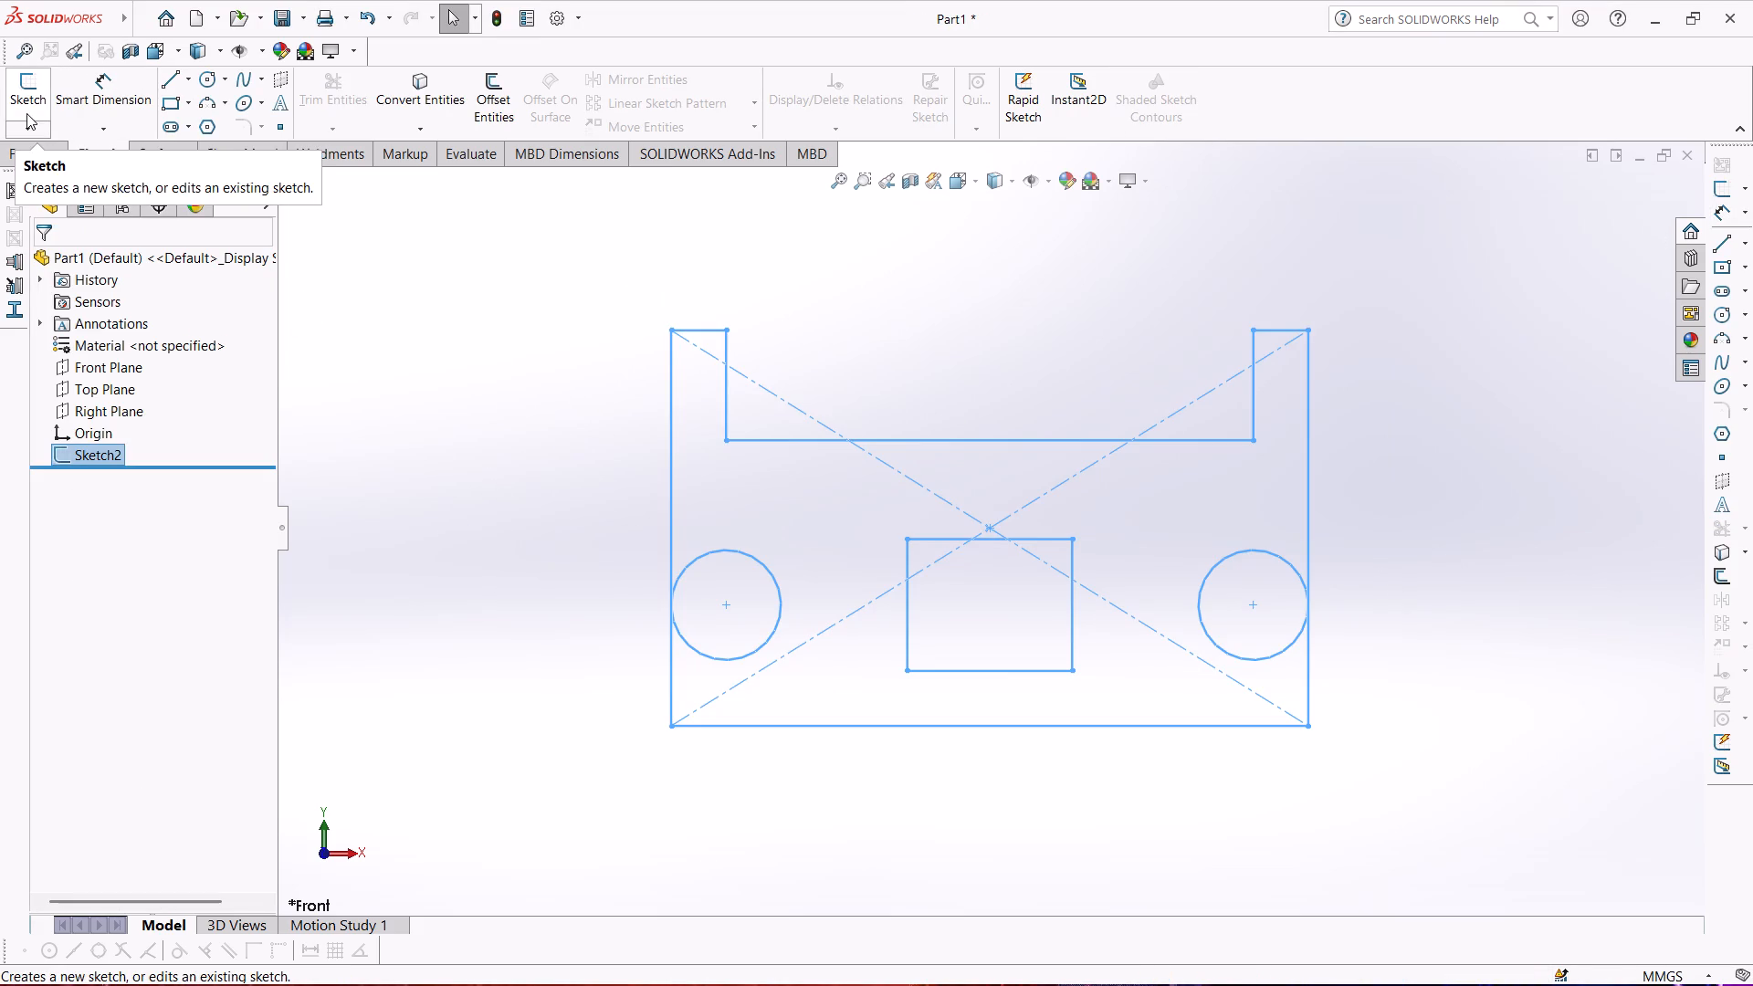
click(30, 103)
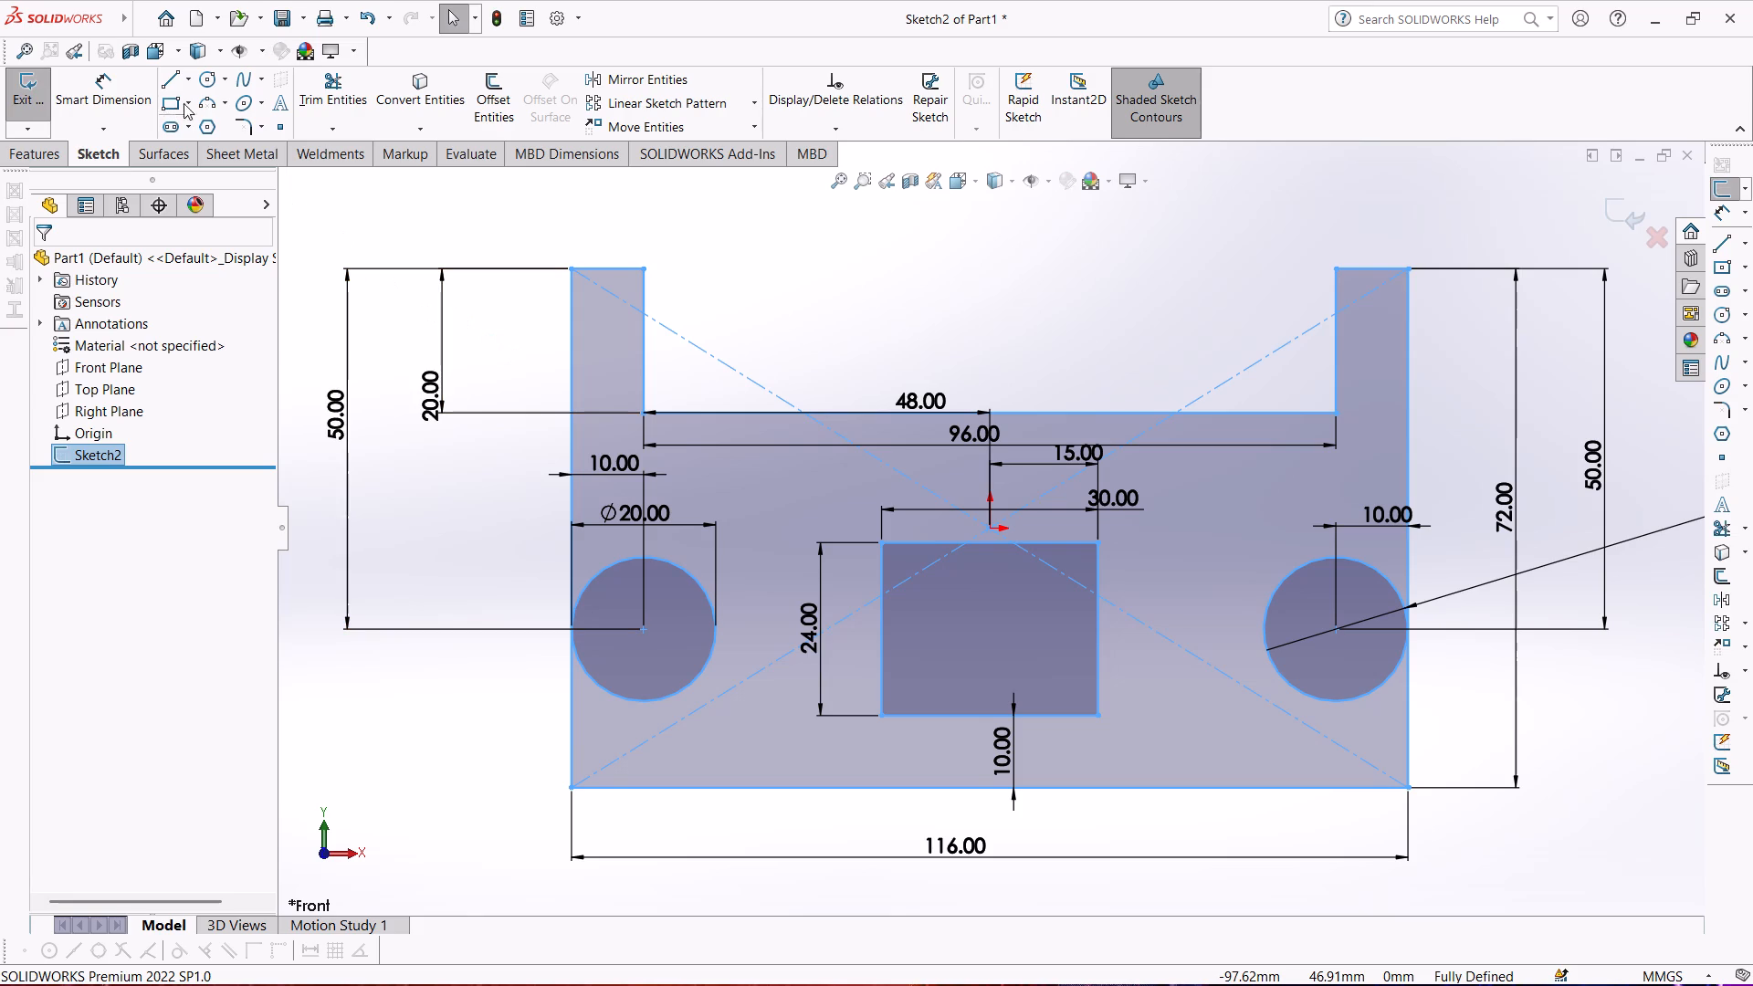
Apply 2 mm sketch fillets to all four corners of the inner rectangle.
click(246, 128)
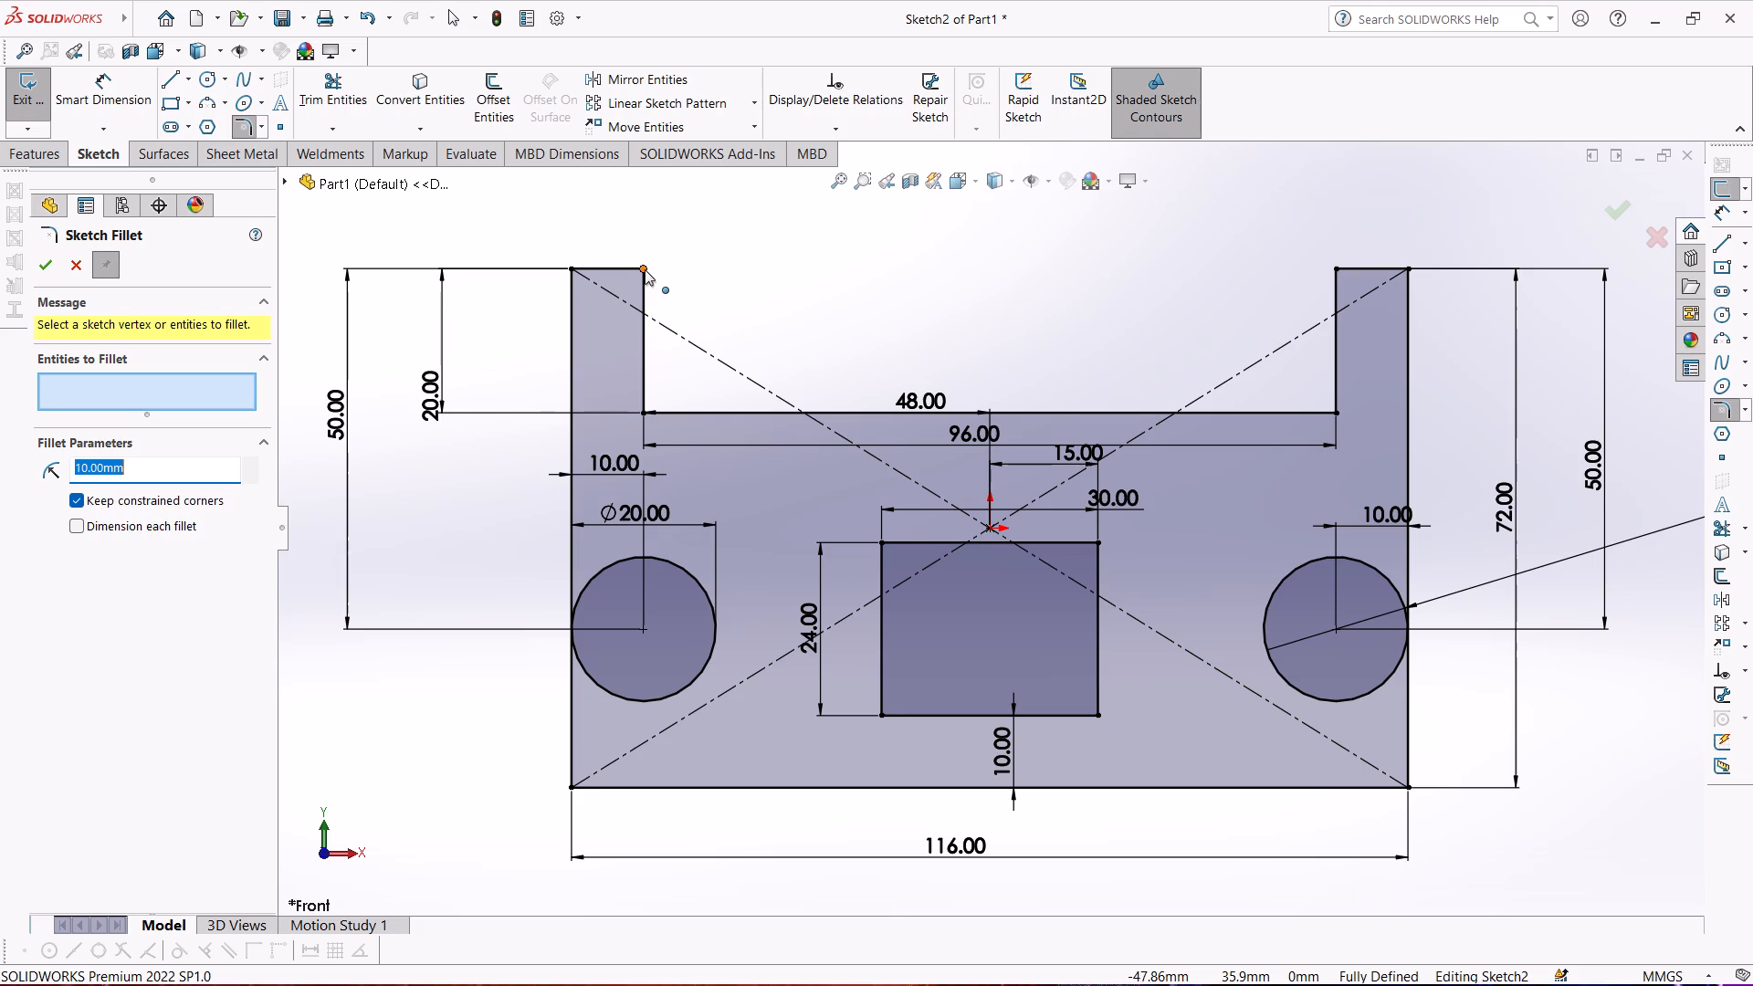
key(2)
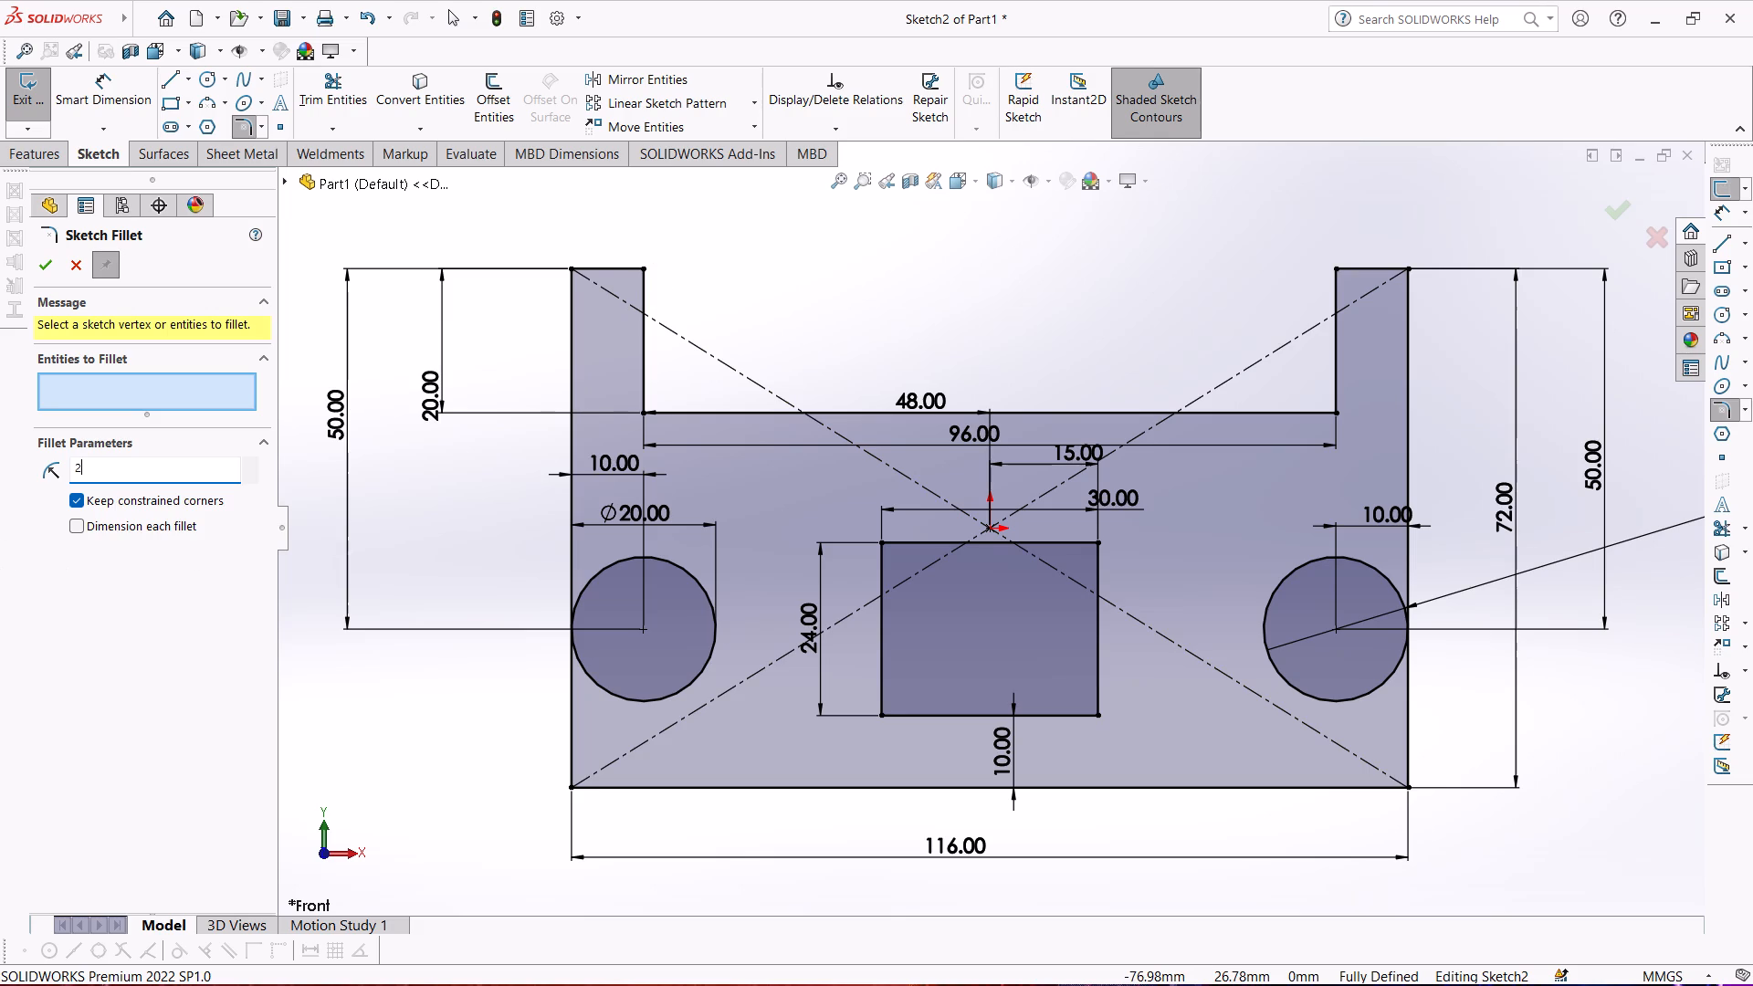
key(Return)
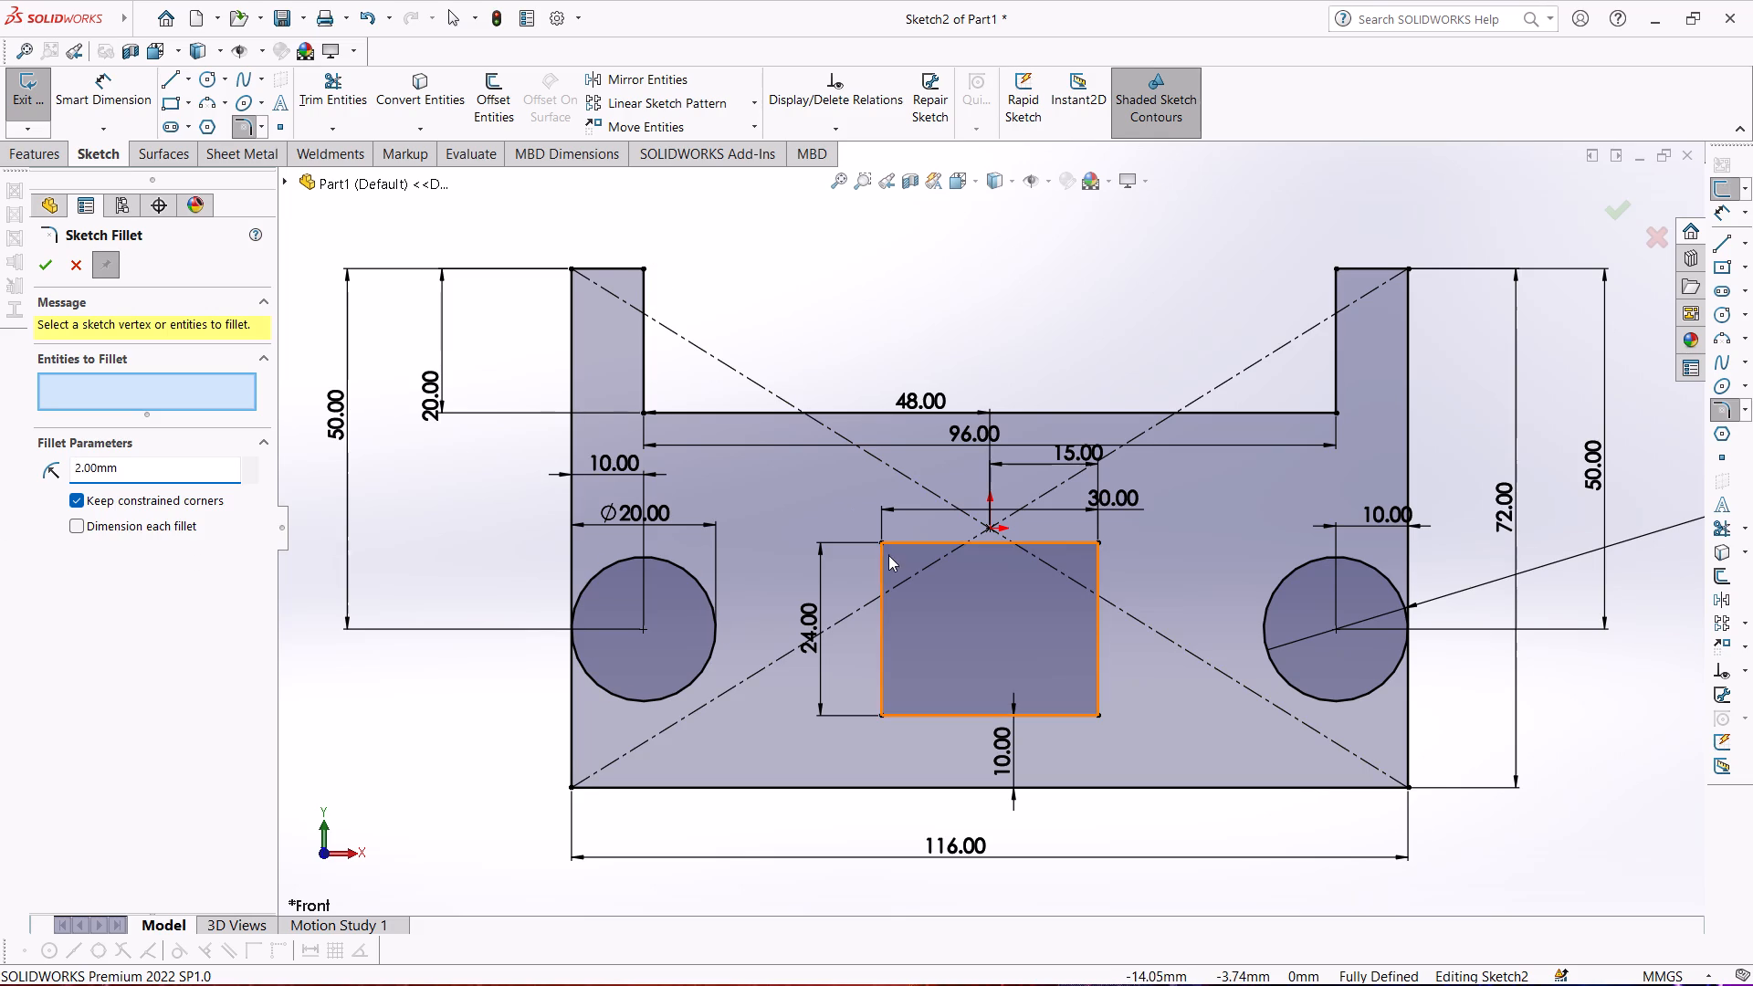
click(882, 544)
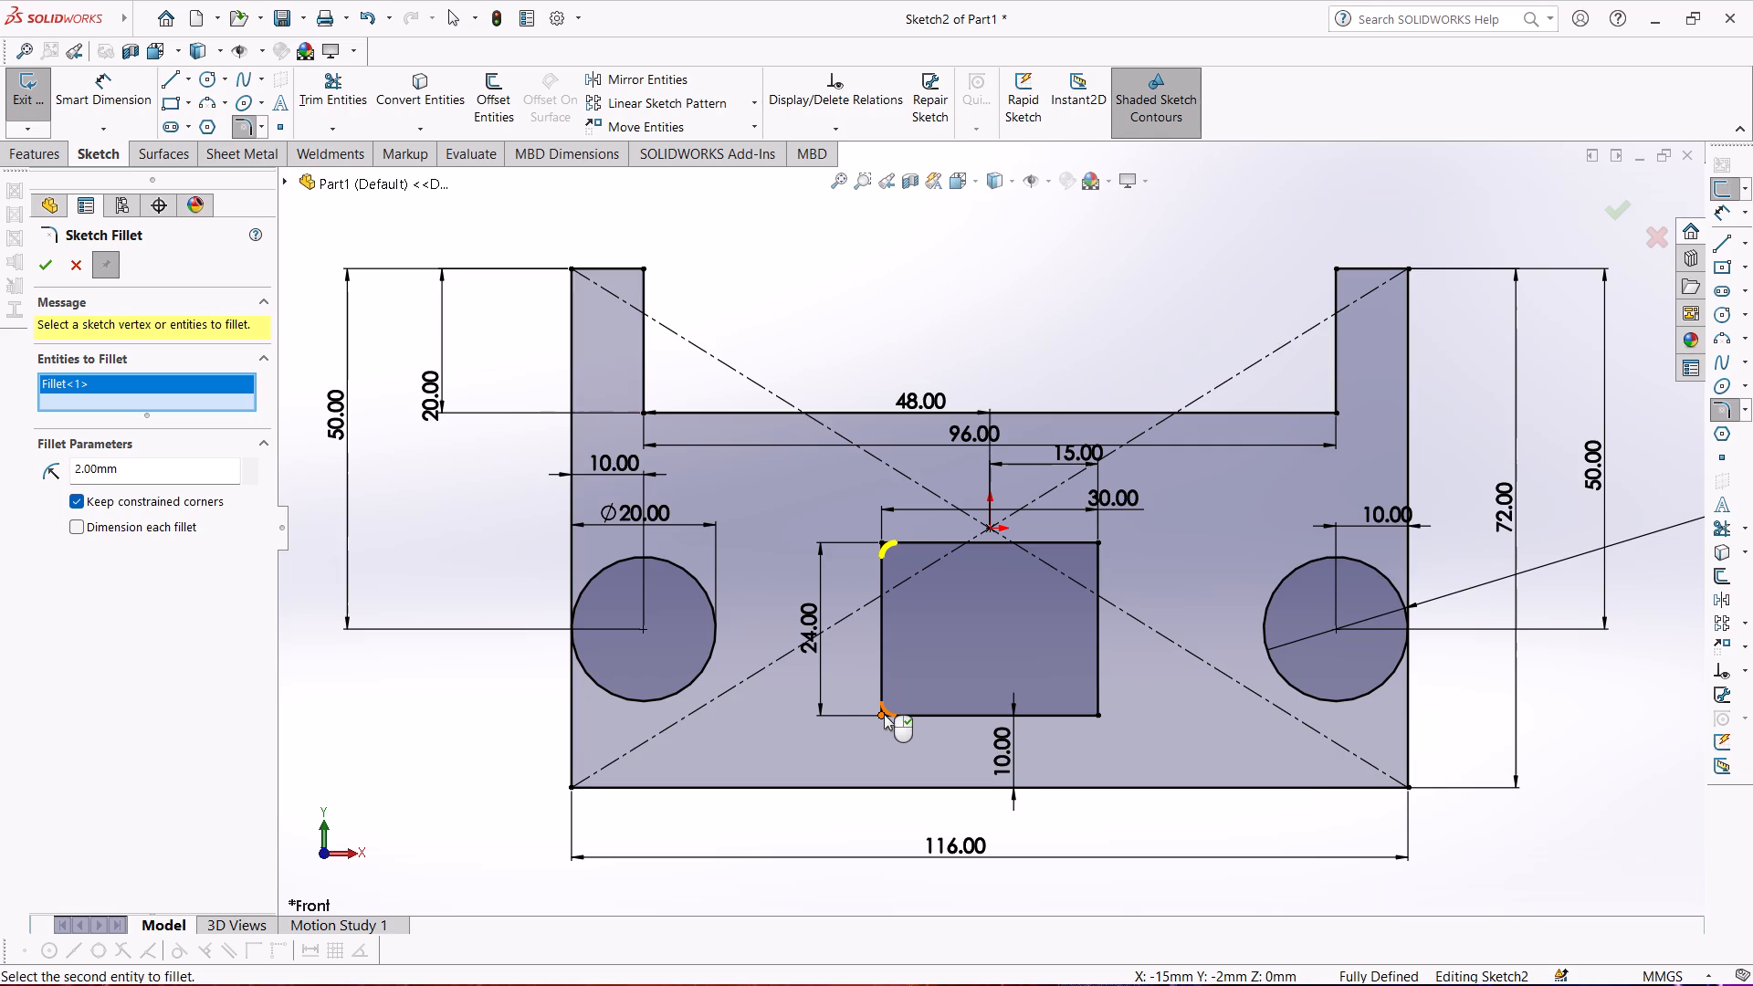
click(884, 714)
click(1096, 713)
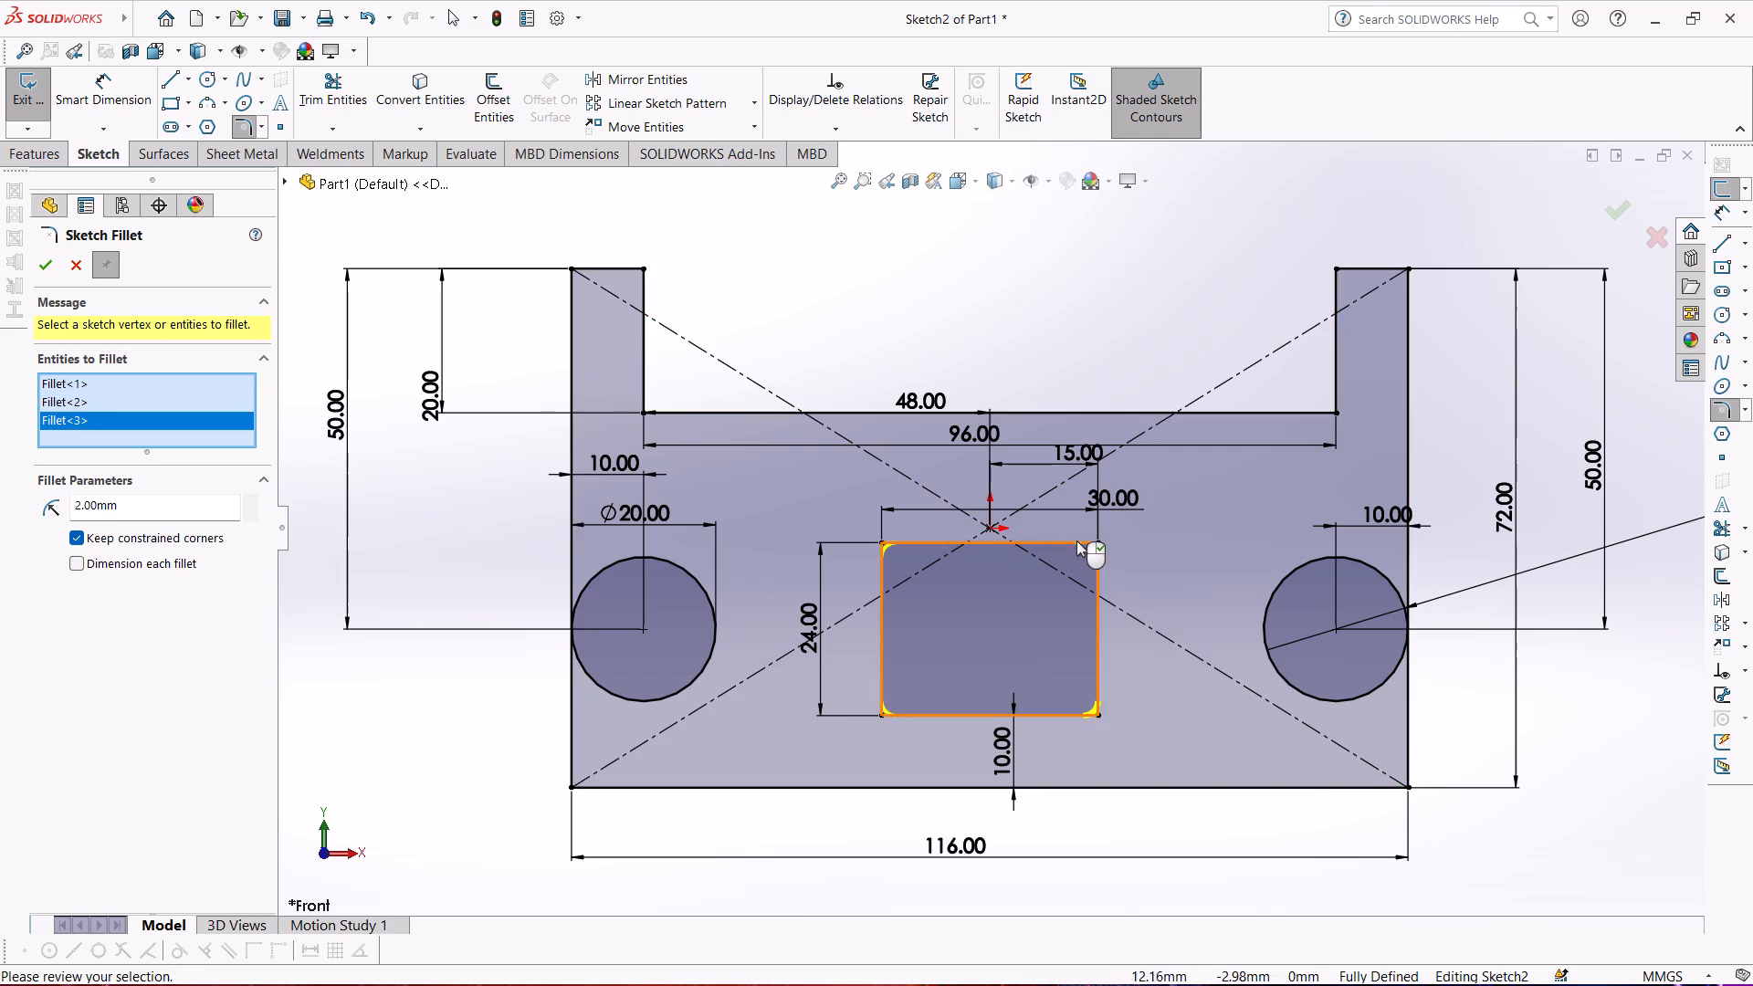
click(1095, 540)
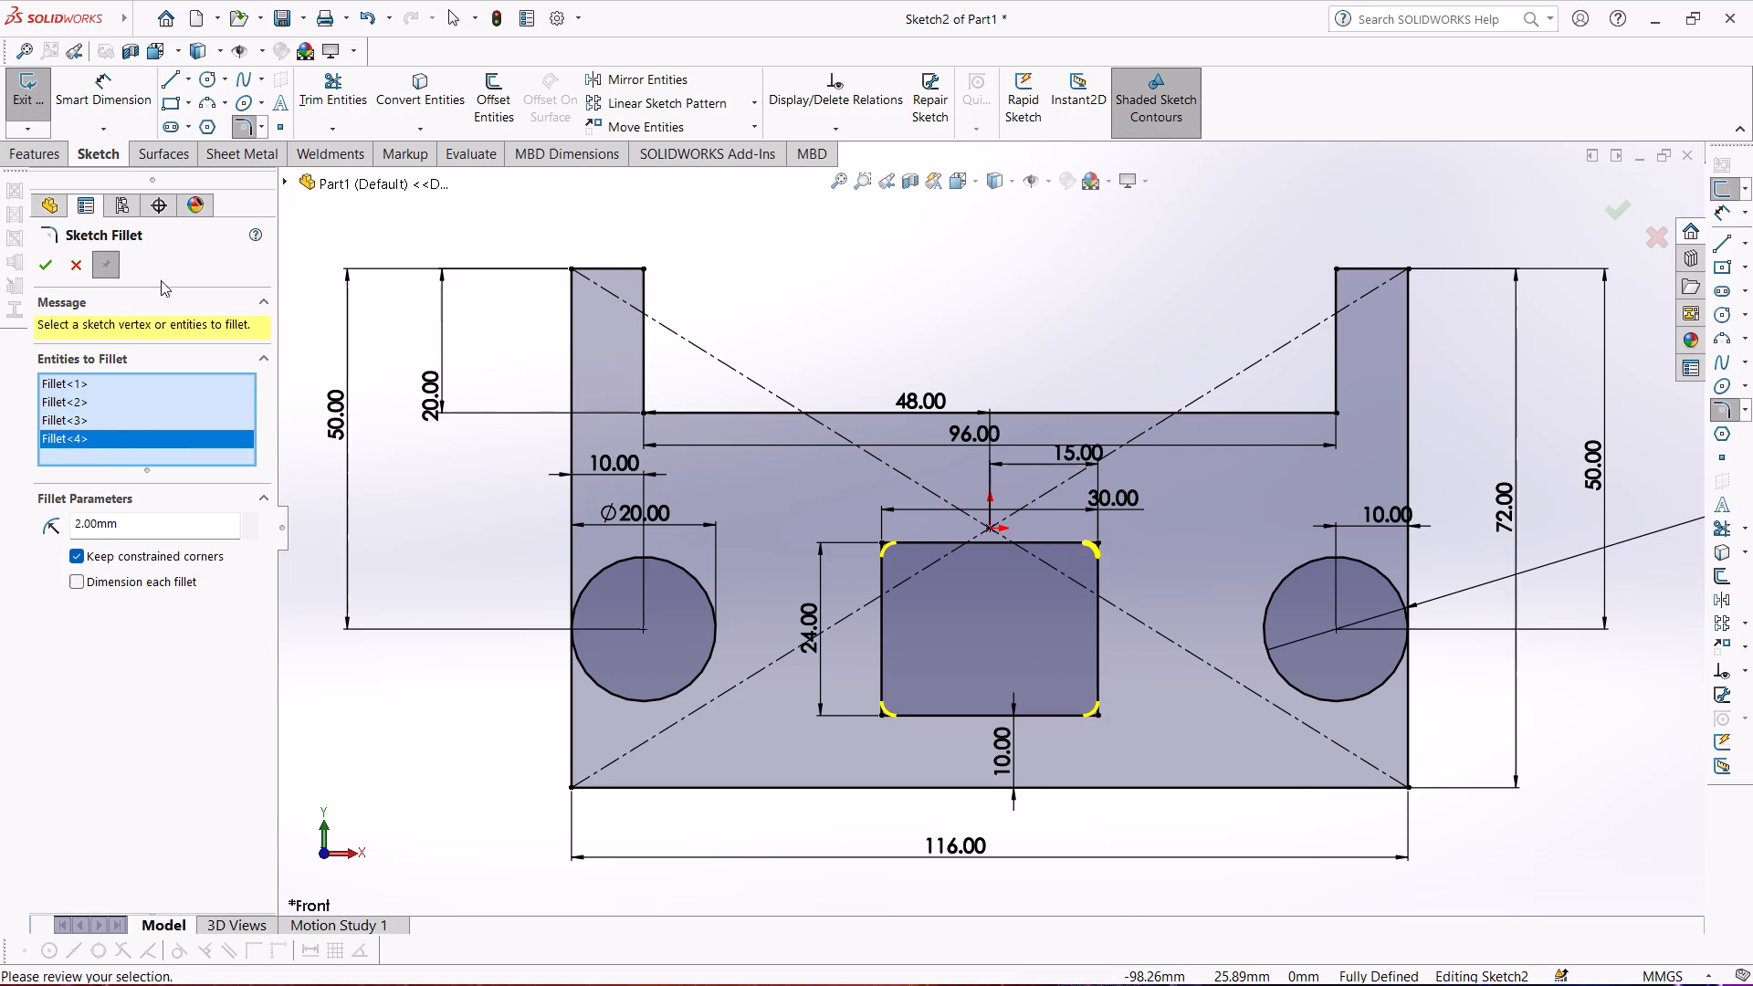
click(56, 260)
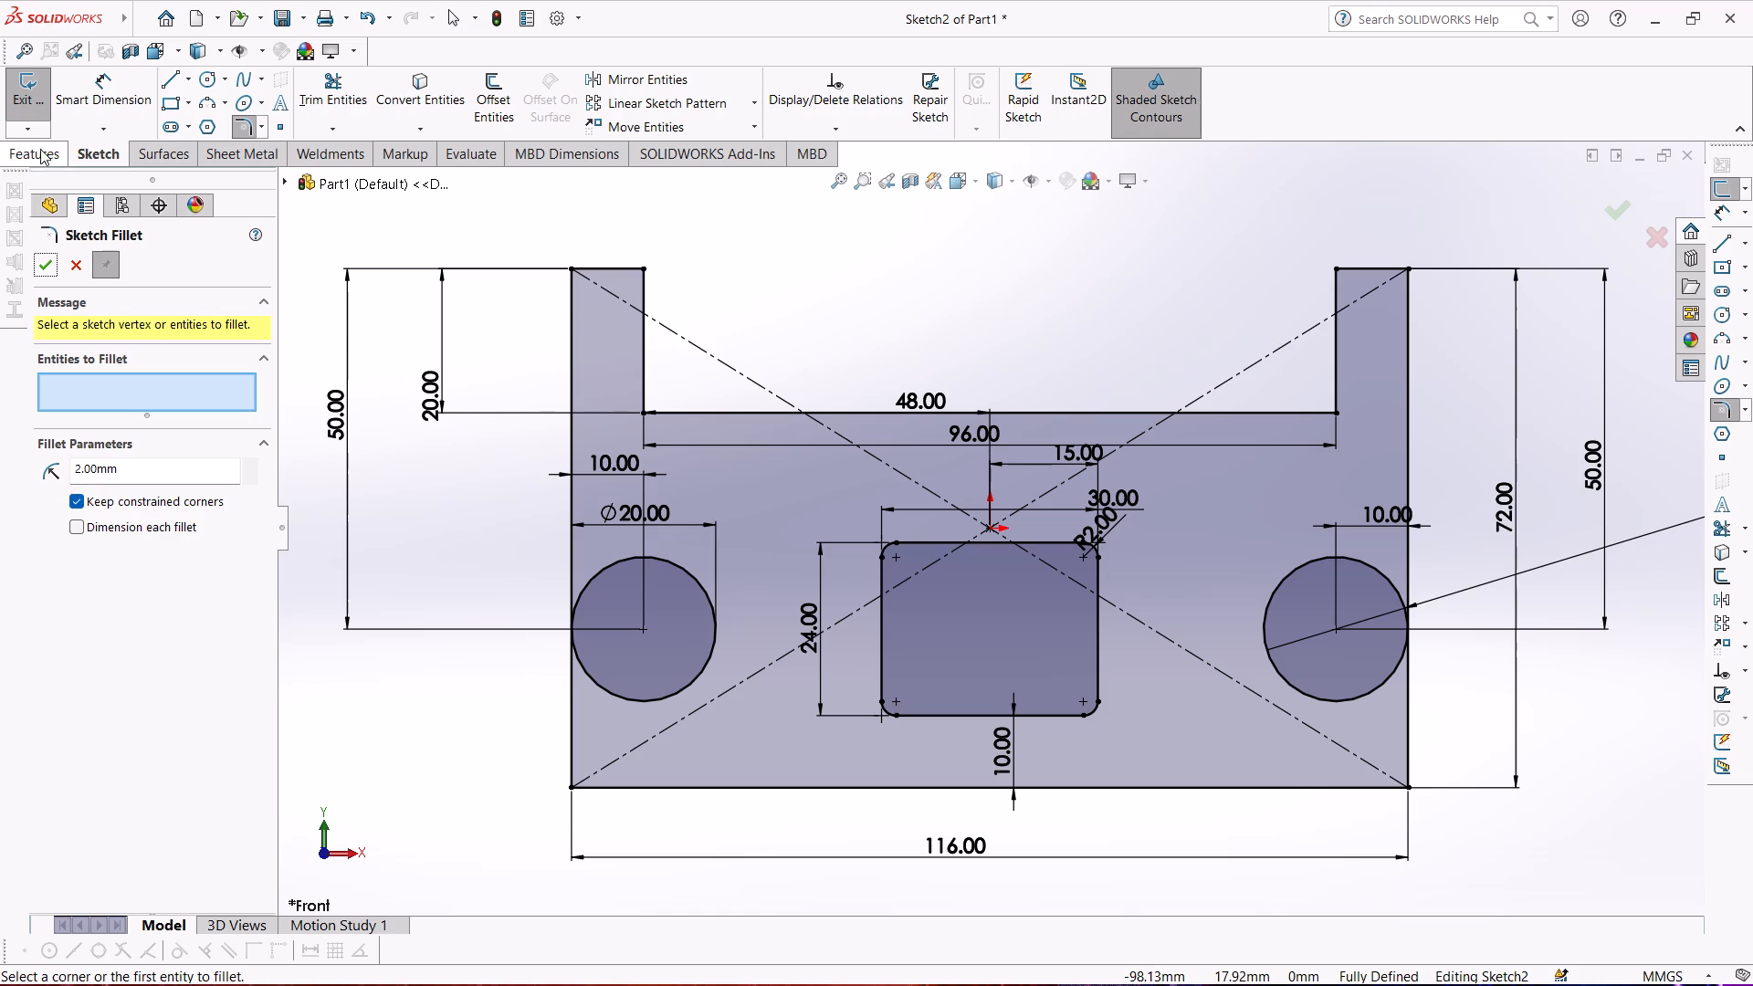
Sketch lines straight outward past the profile's left edge from the left circle's top point, about 22 mm long, and bottom point, about 30 mm long.
click(169, 80)
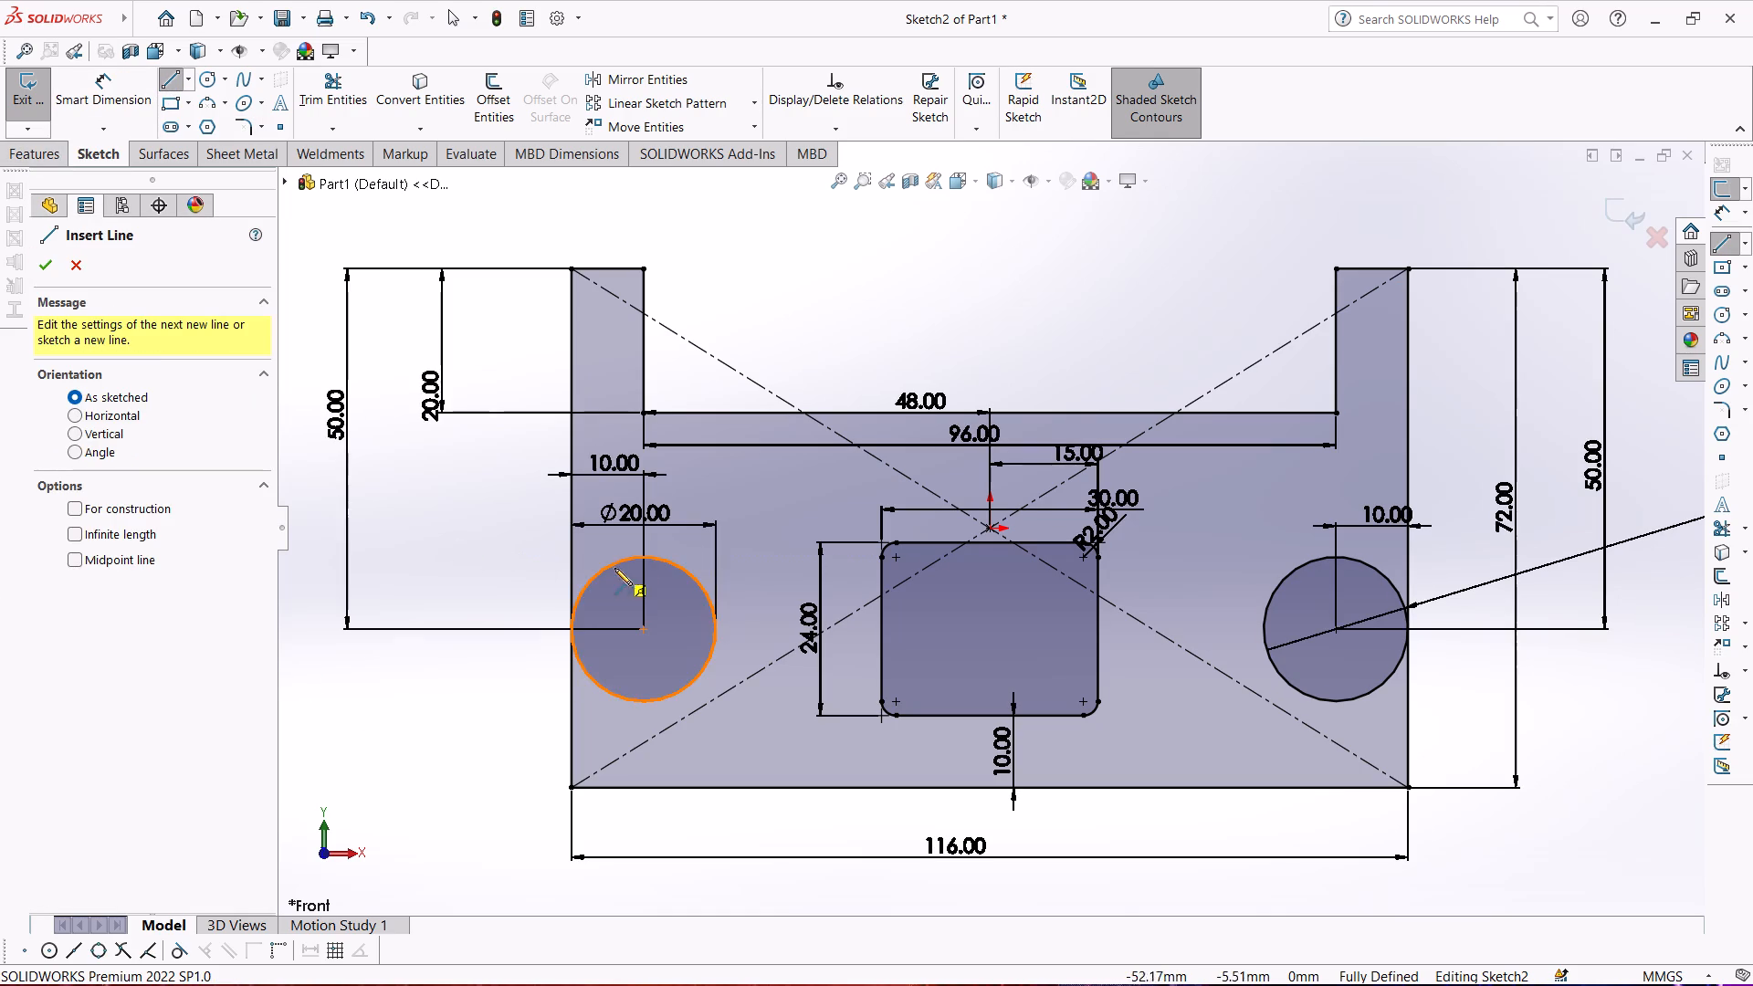
click(644, 556)
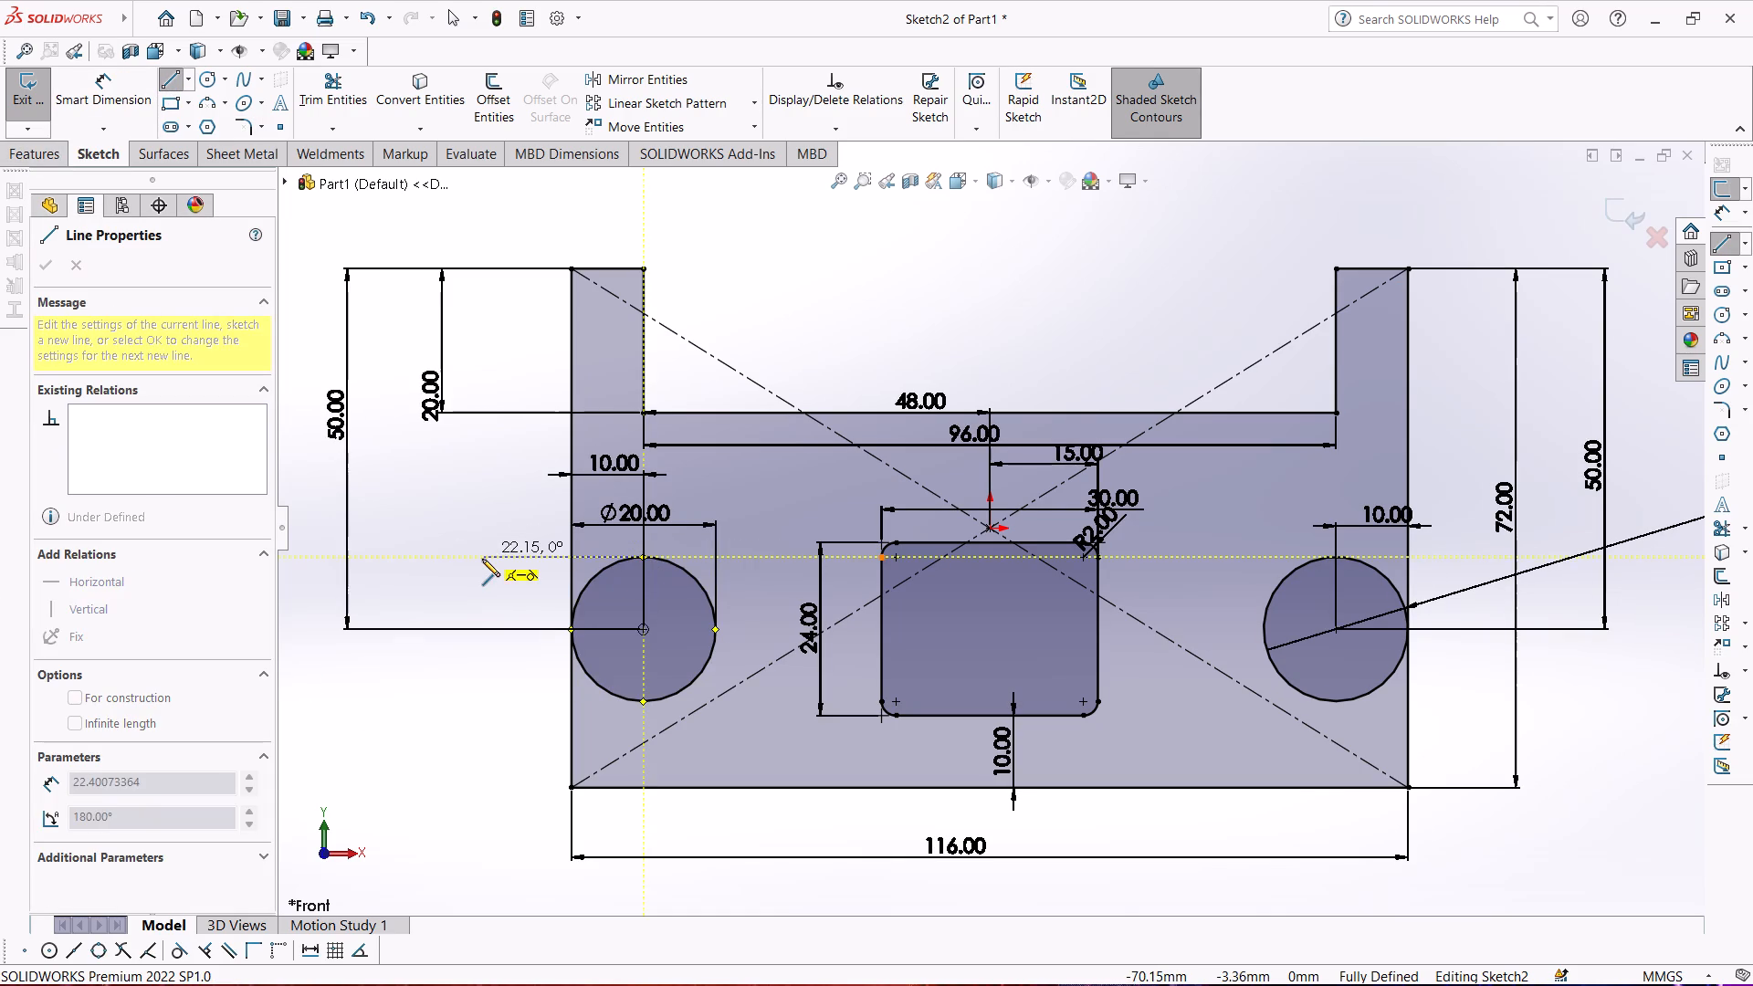
click(487, 555)
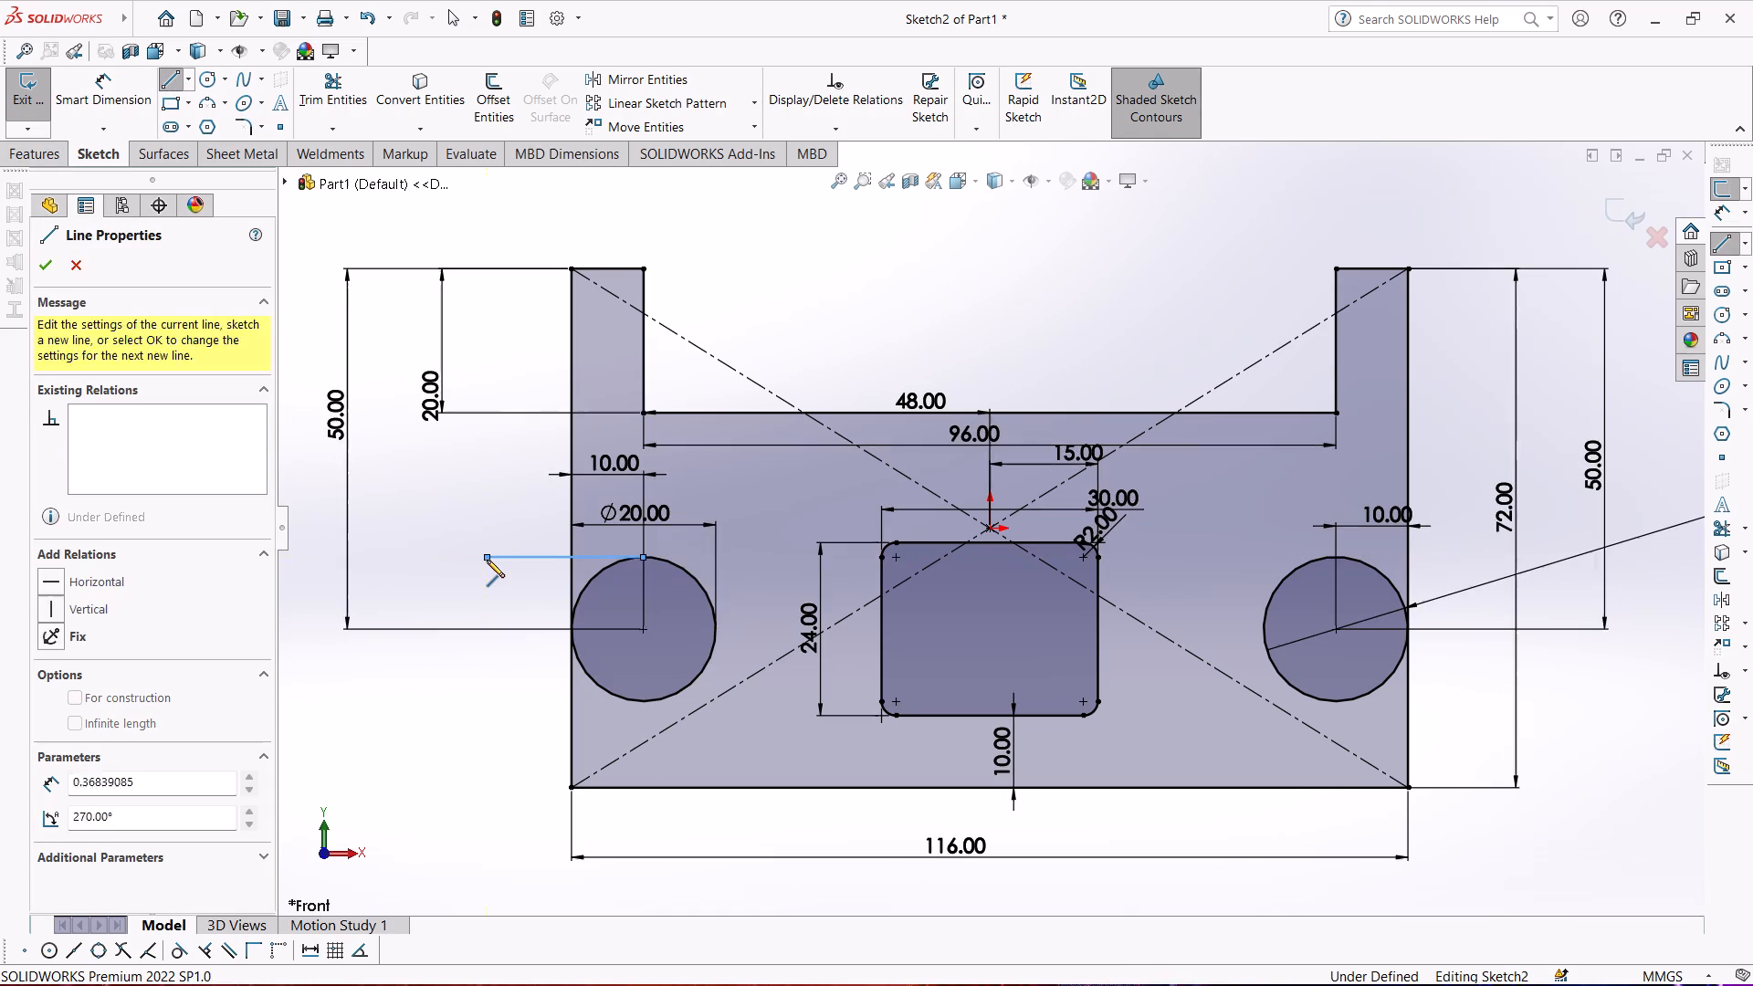
key(Escape)
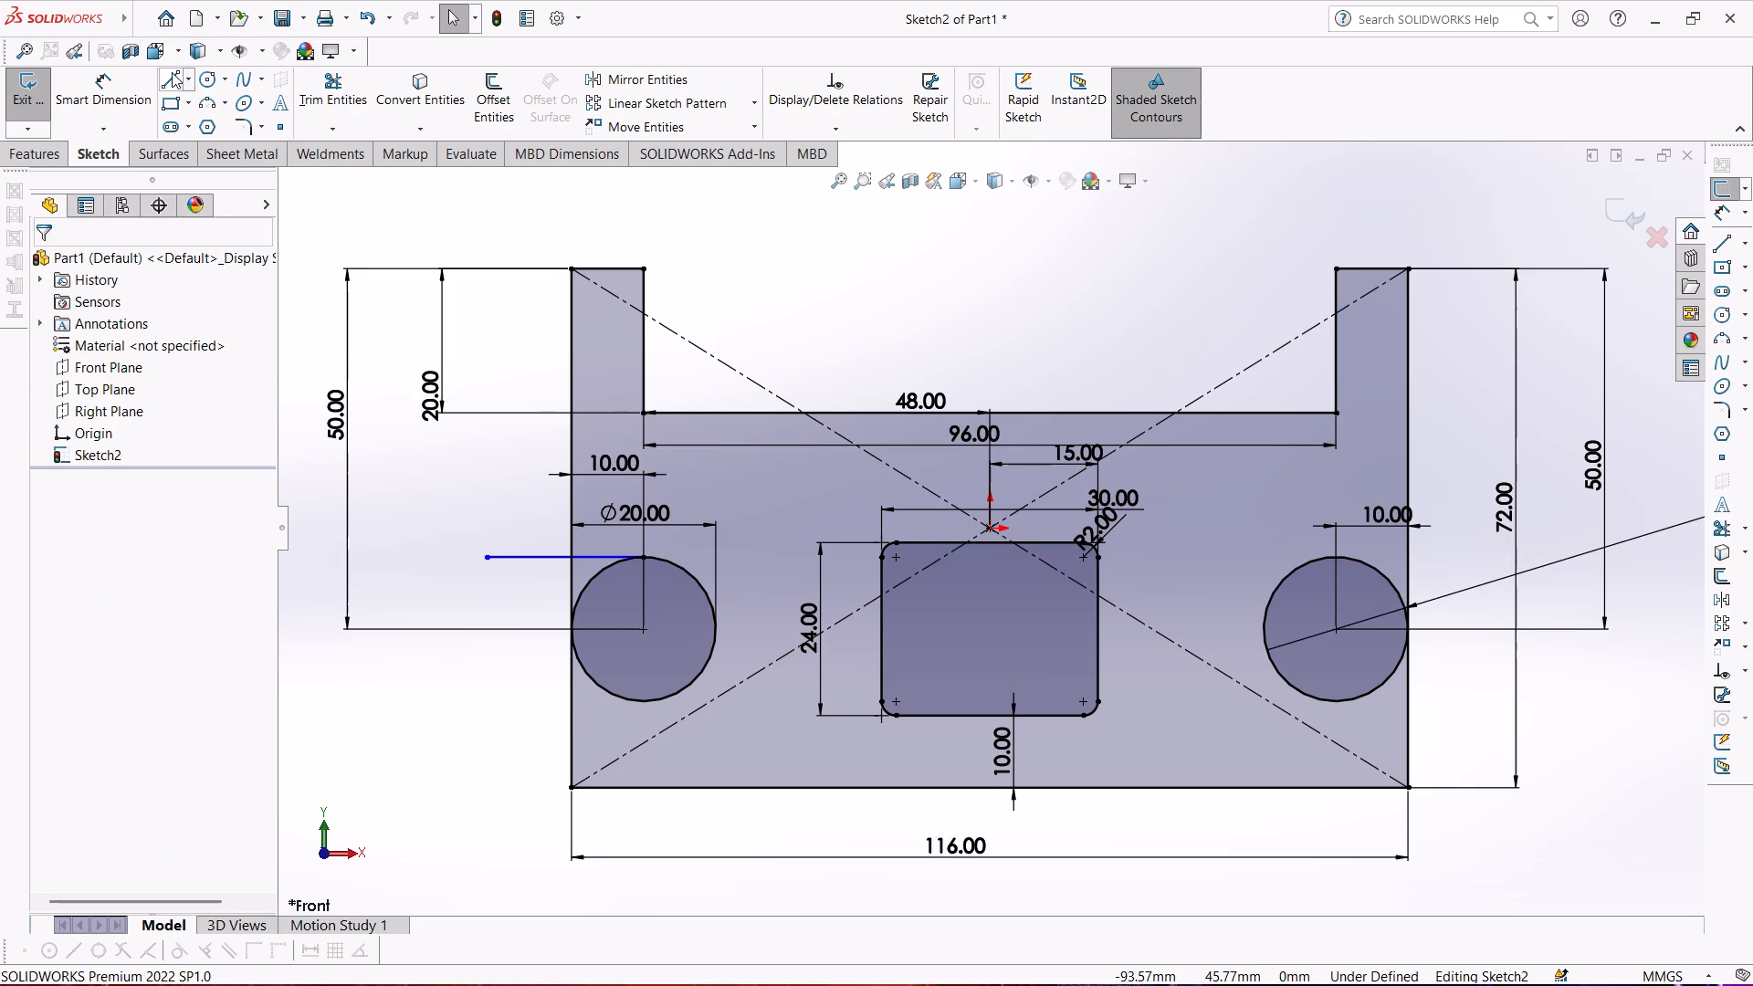
click(165, 79)
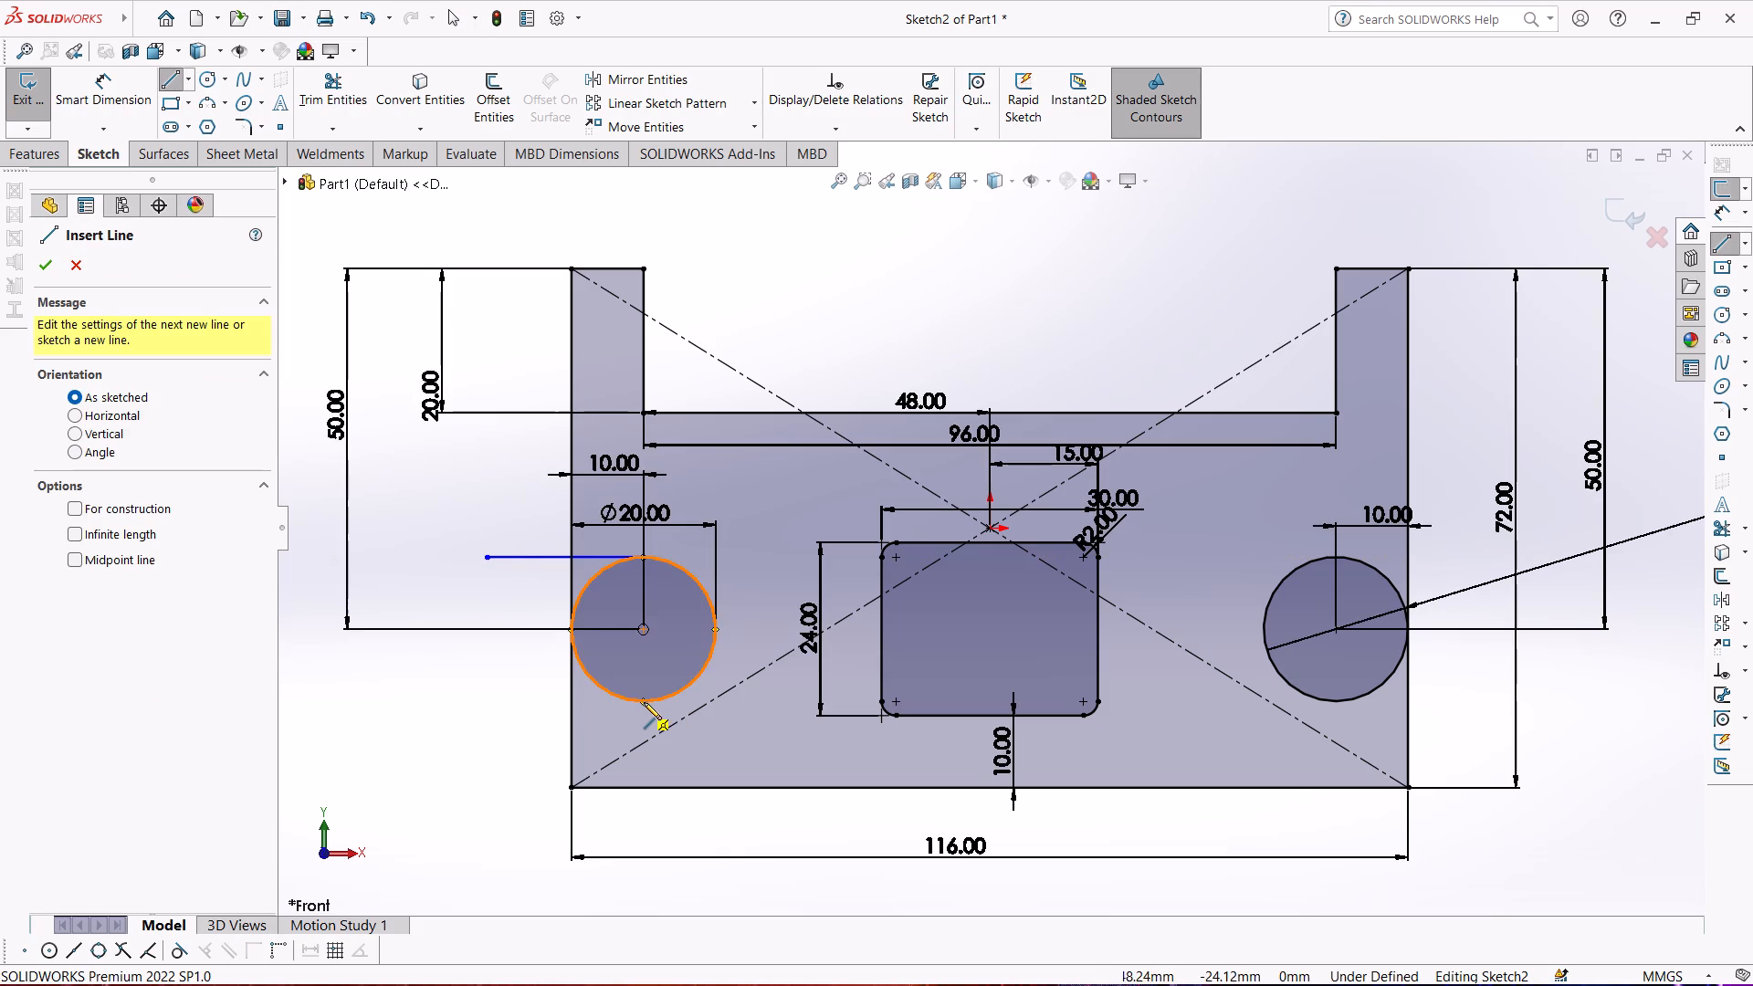
click(644, 702)
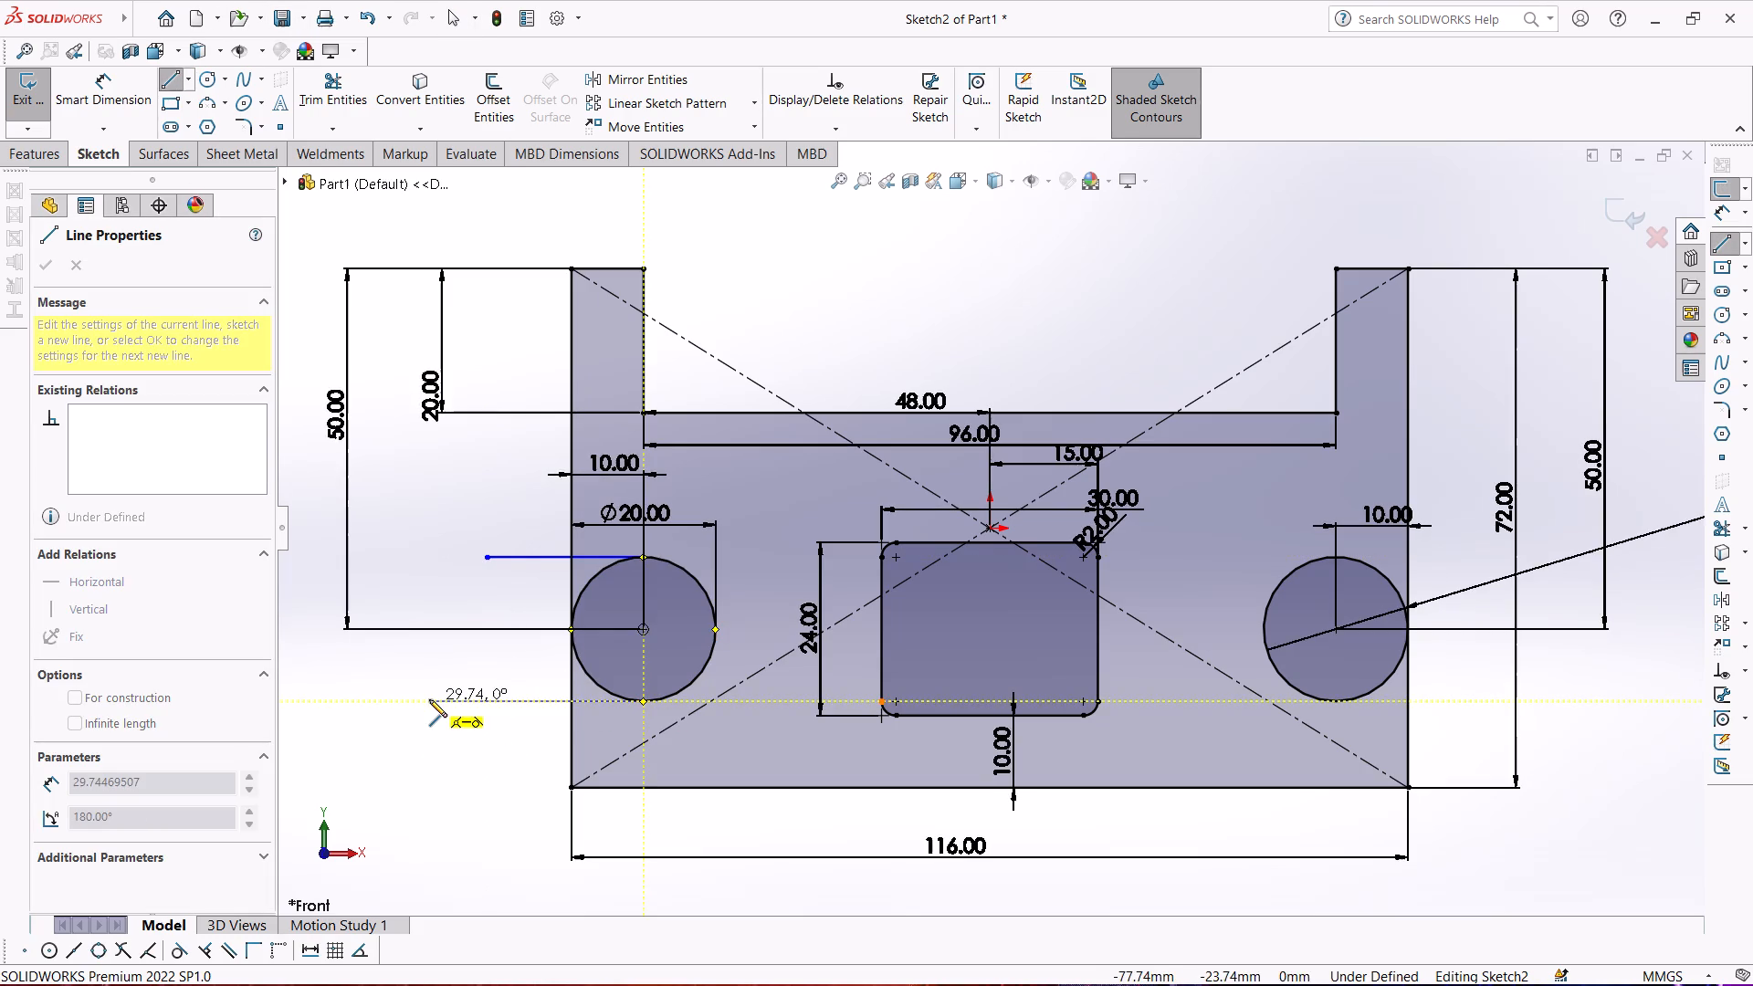
click(429, 699)
key(Escape)
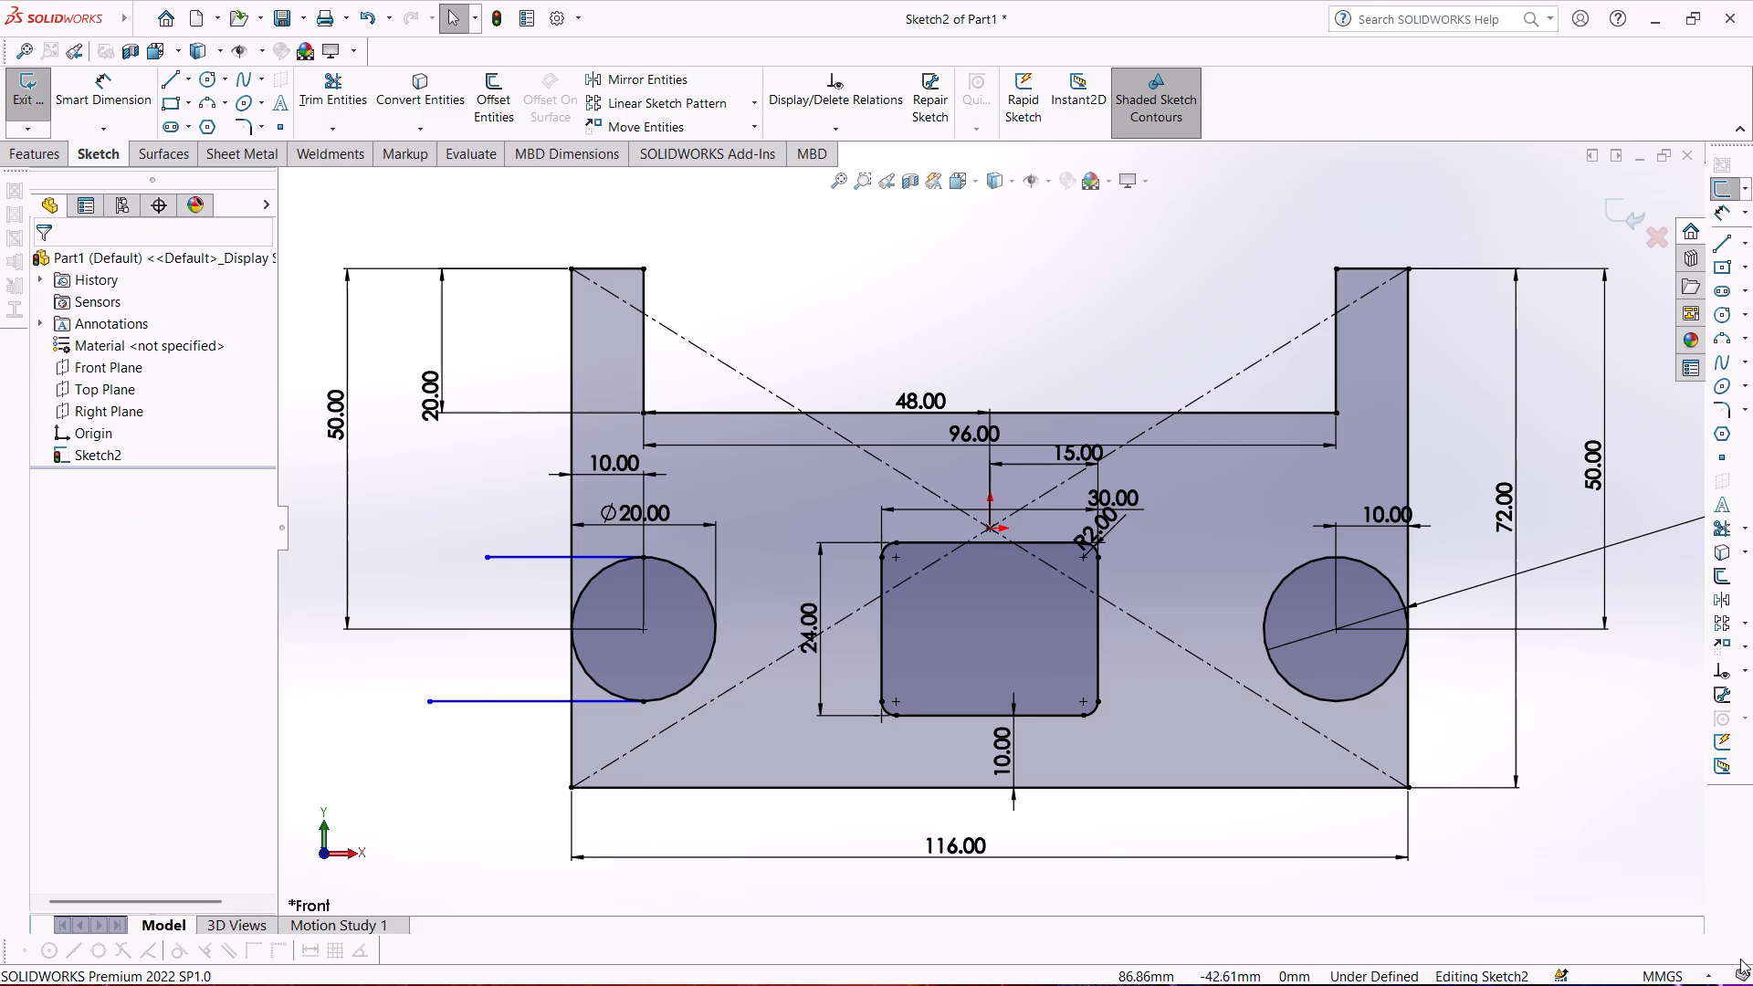
Sketch lines about 10 mm long from the right circle's bottom and top points straight out to the profile's right edge.
key(Return)
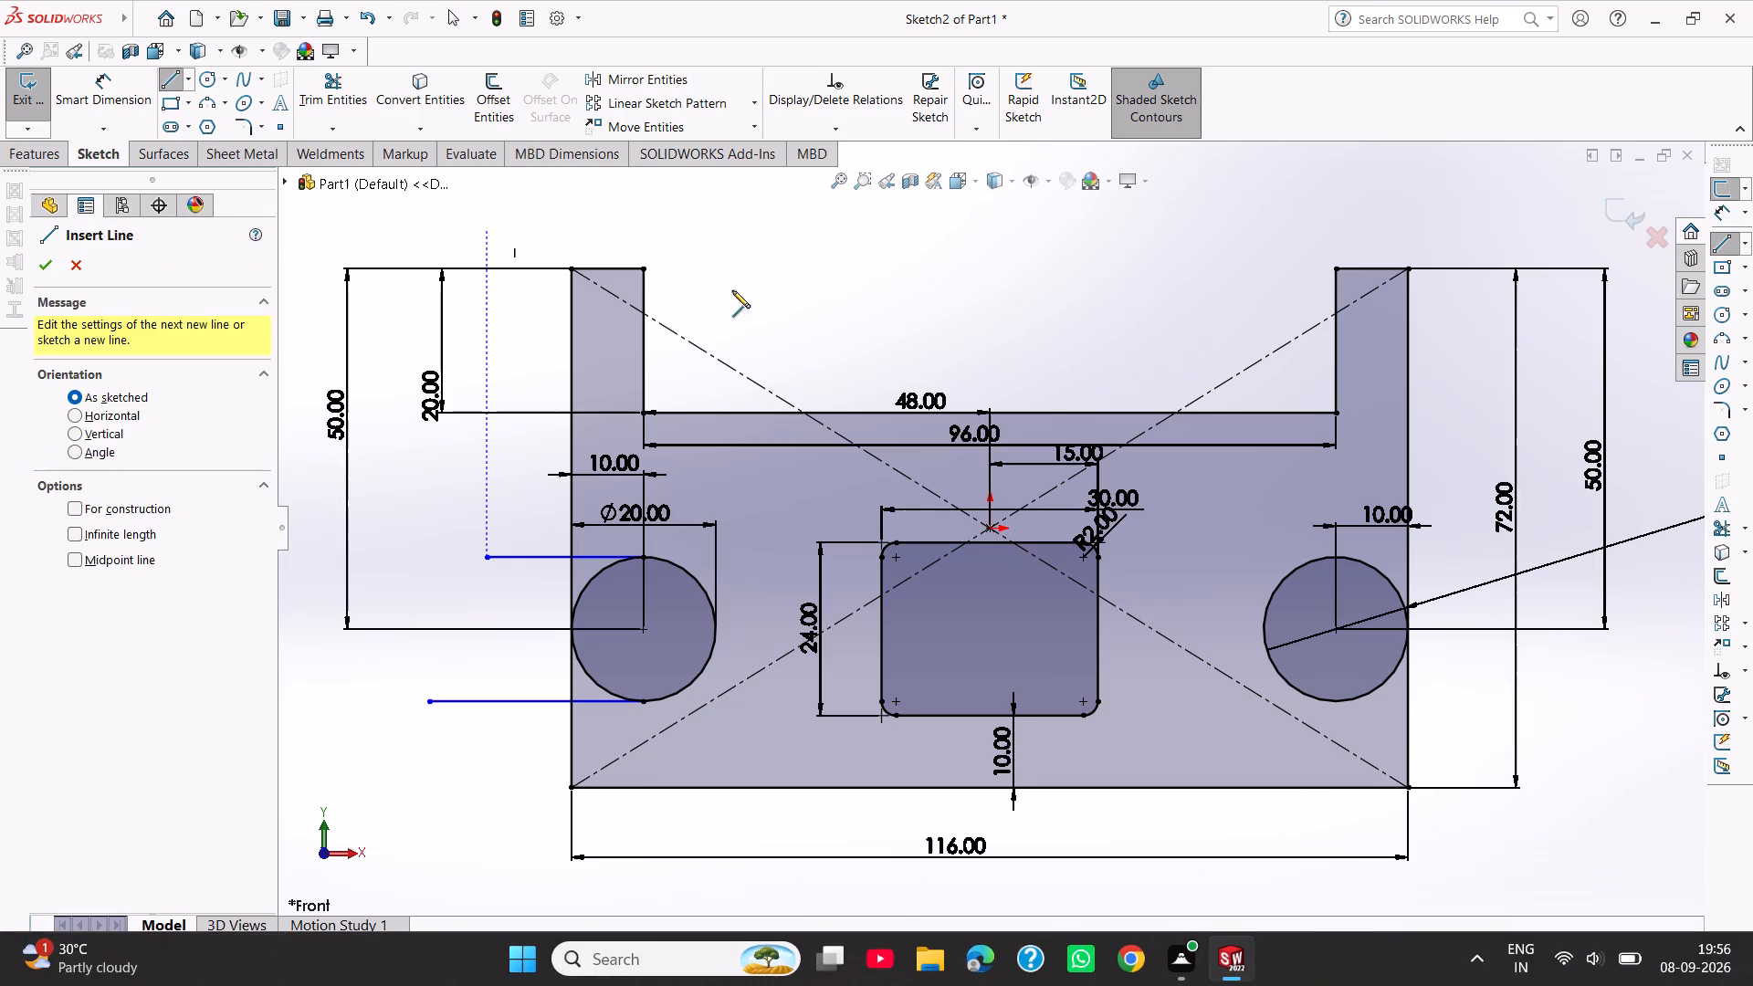
click(1333, 703)
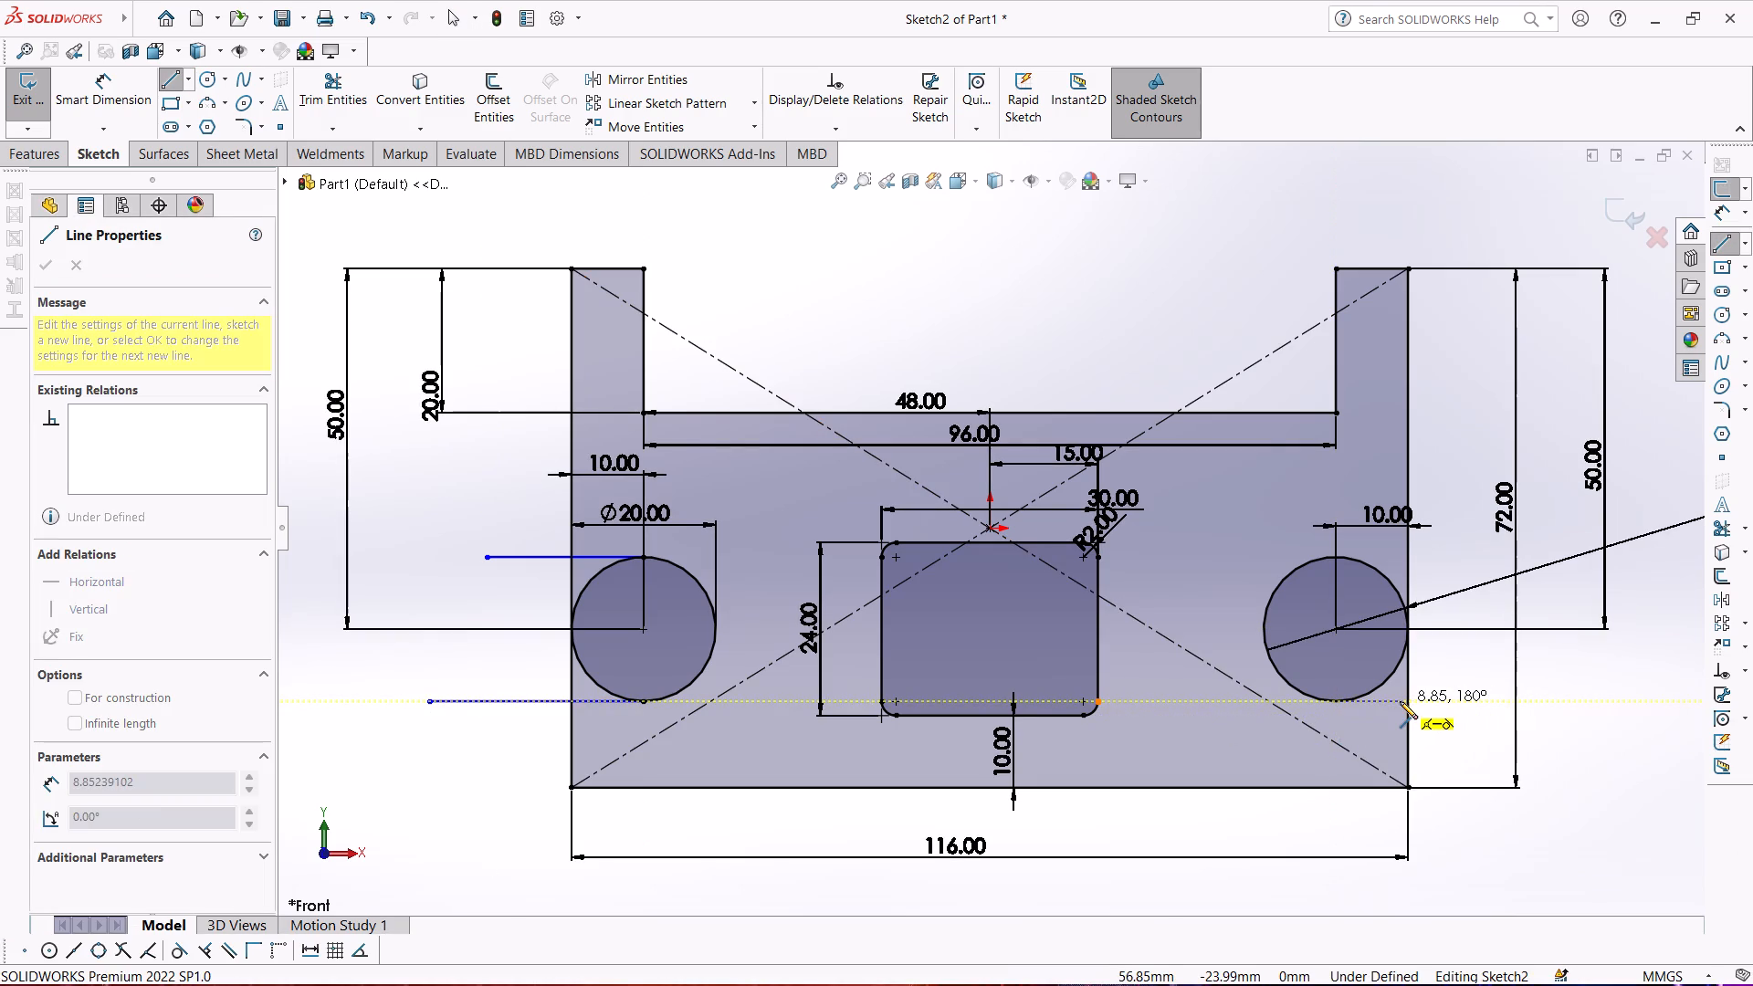
click(1406, 698)
key(Escape)
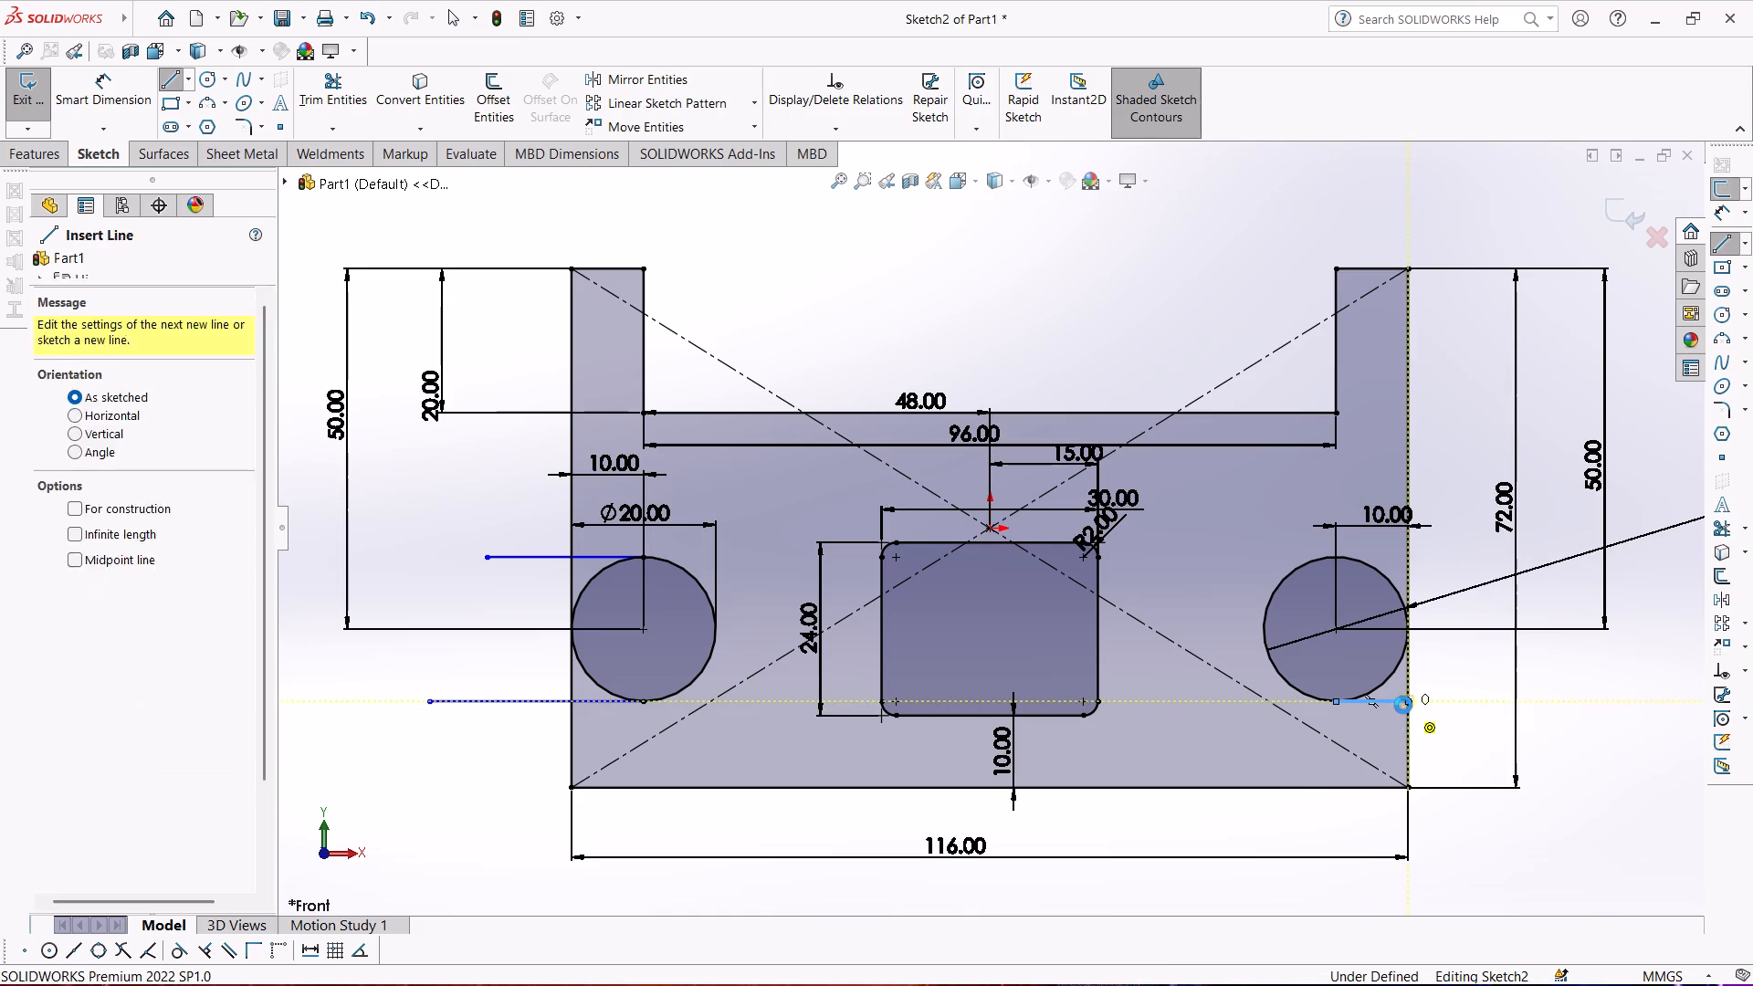
key(Return)
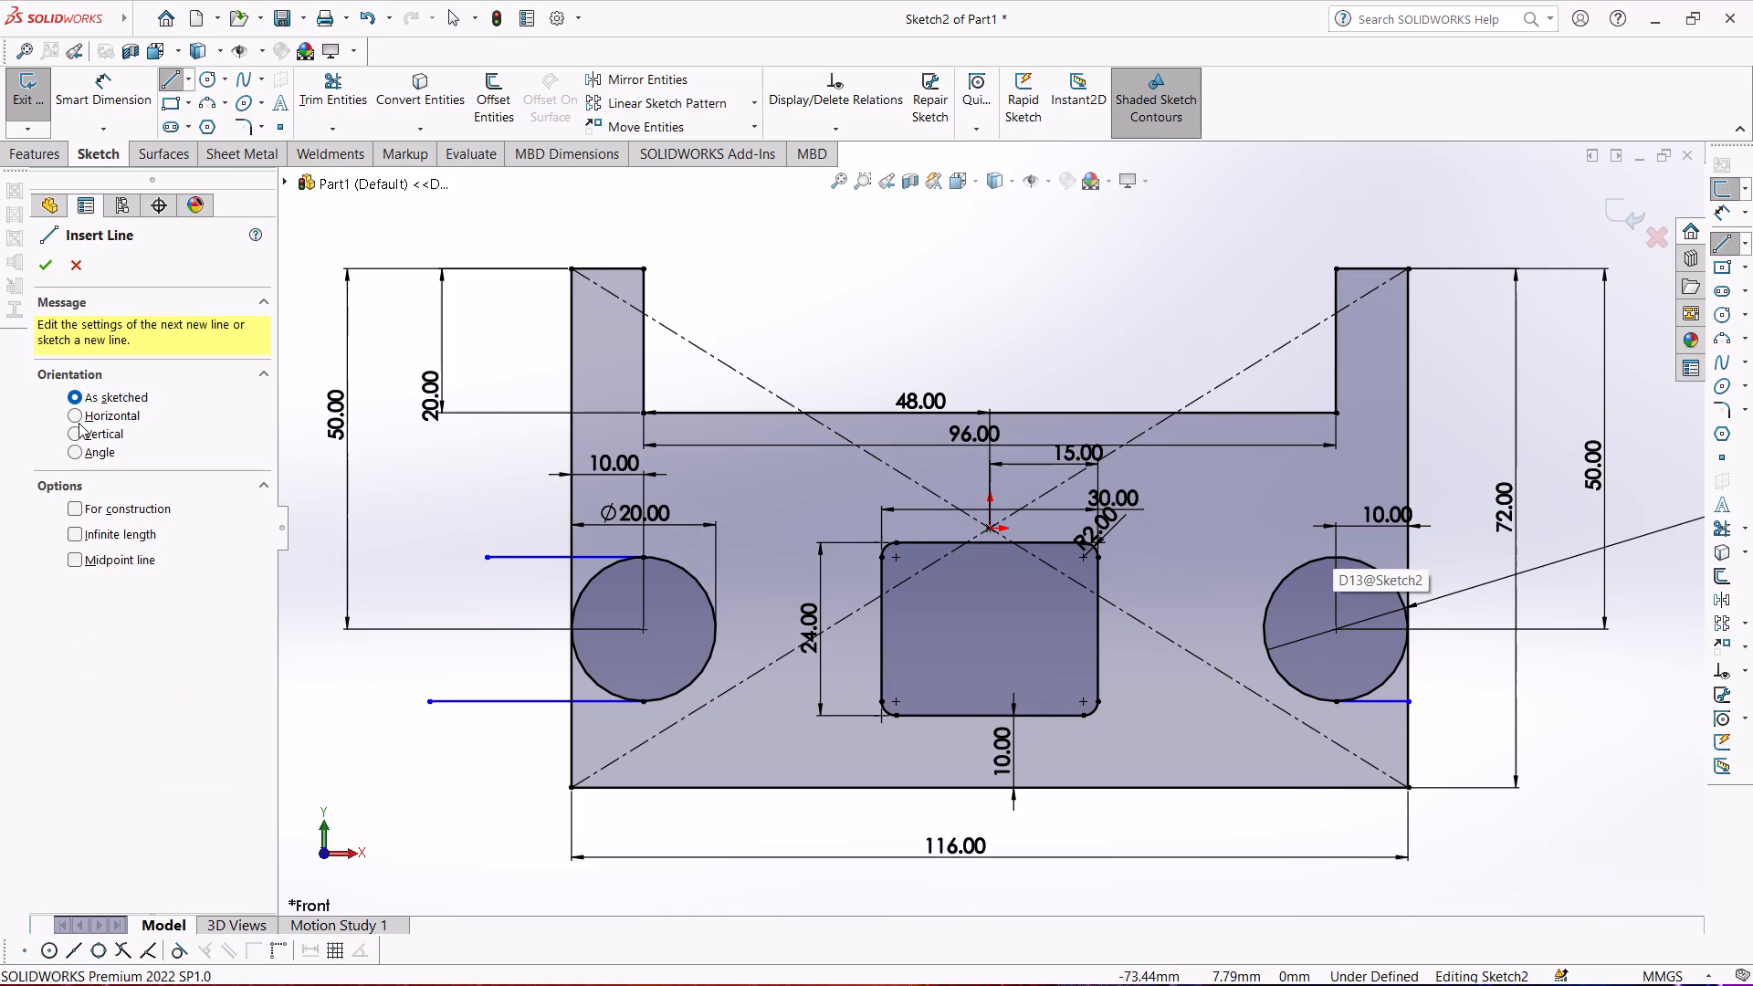
click(1336, 556)
click(1407, 553)
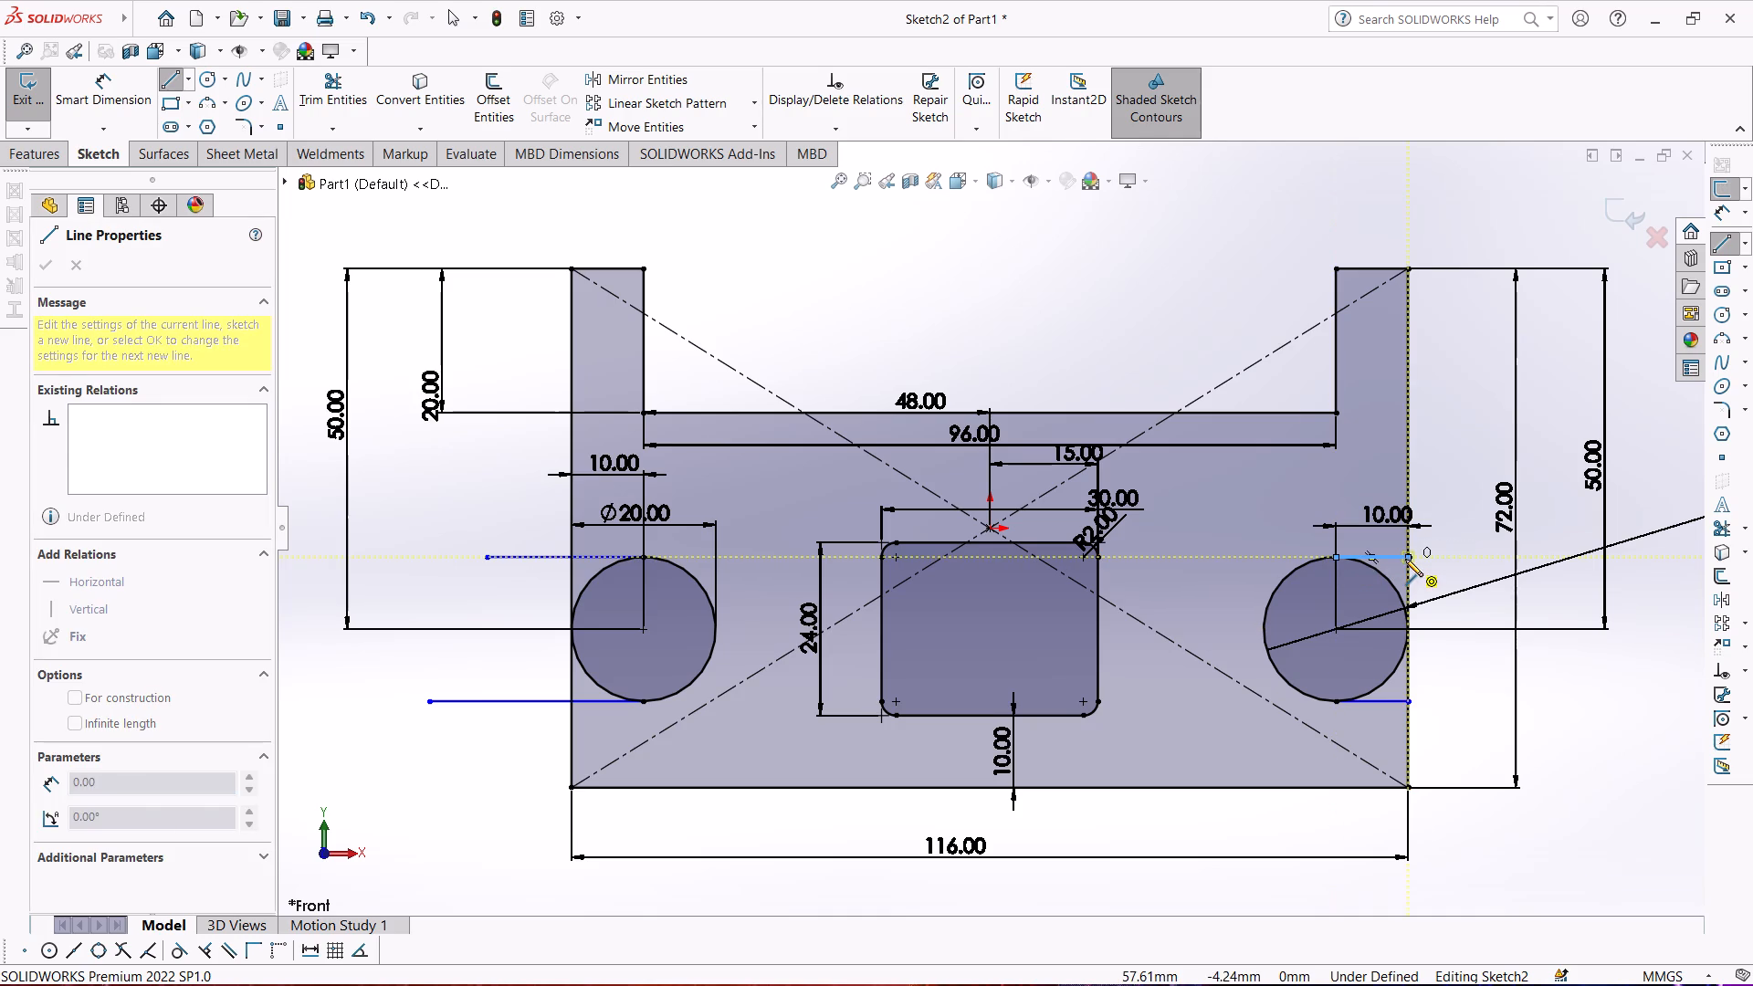
key(Escape)
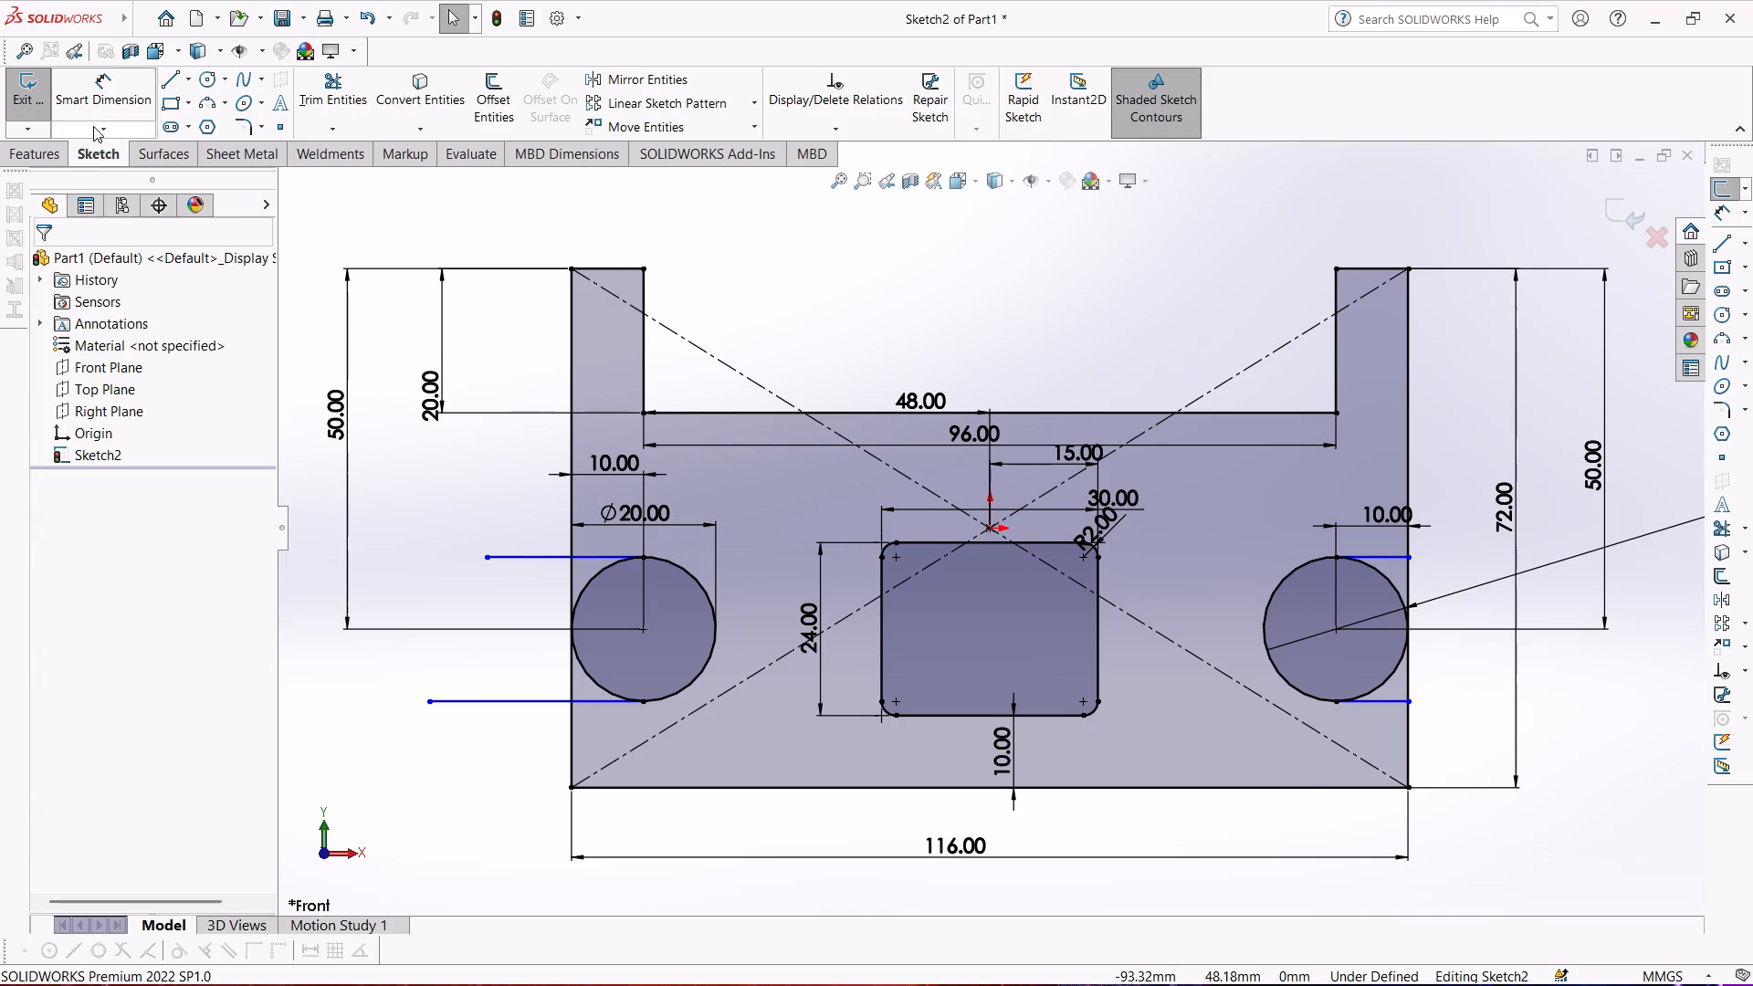
Add a Horizontal relation to the line running from the right circle's top point to the profile's right edge.
click(111, 87)
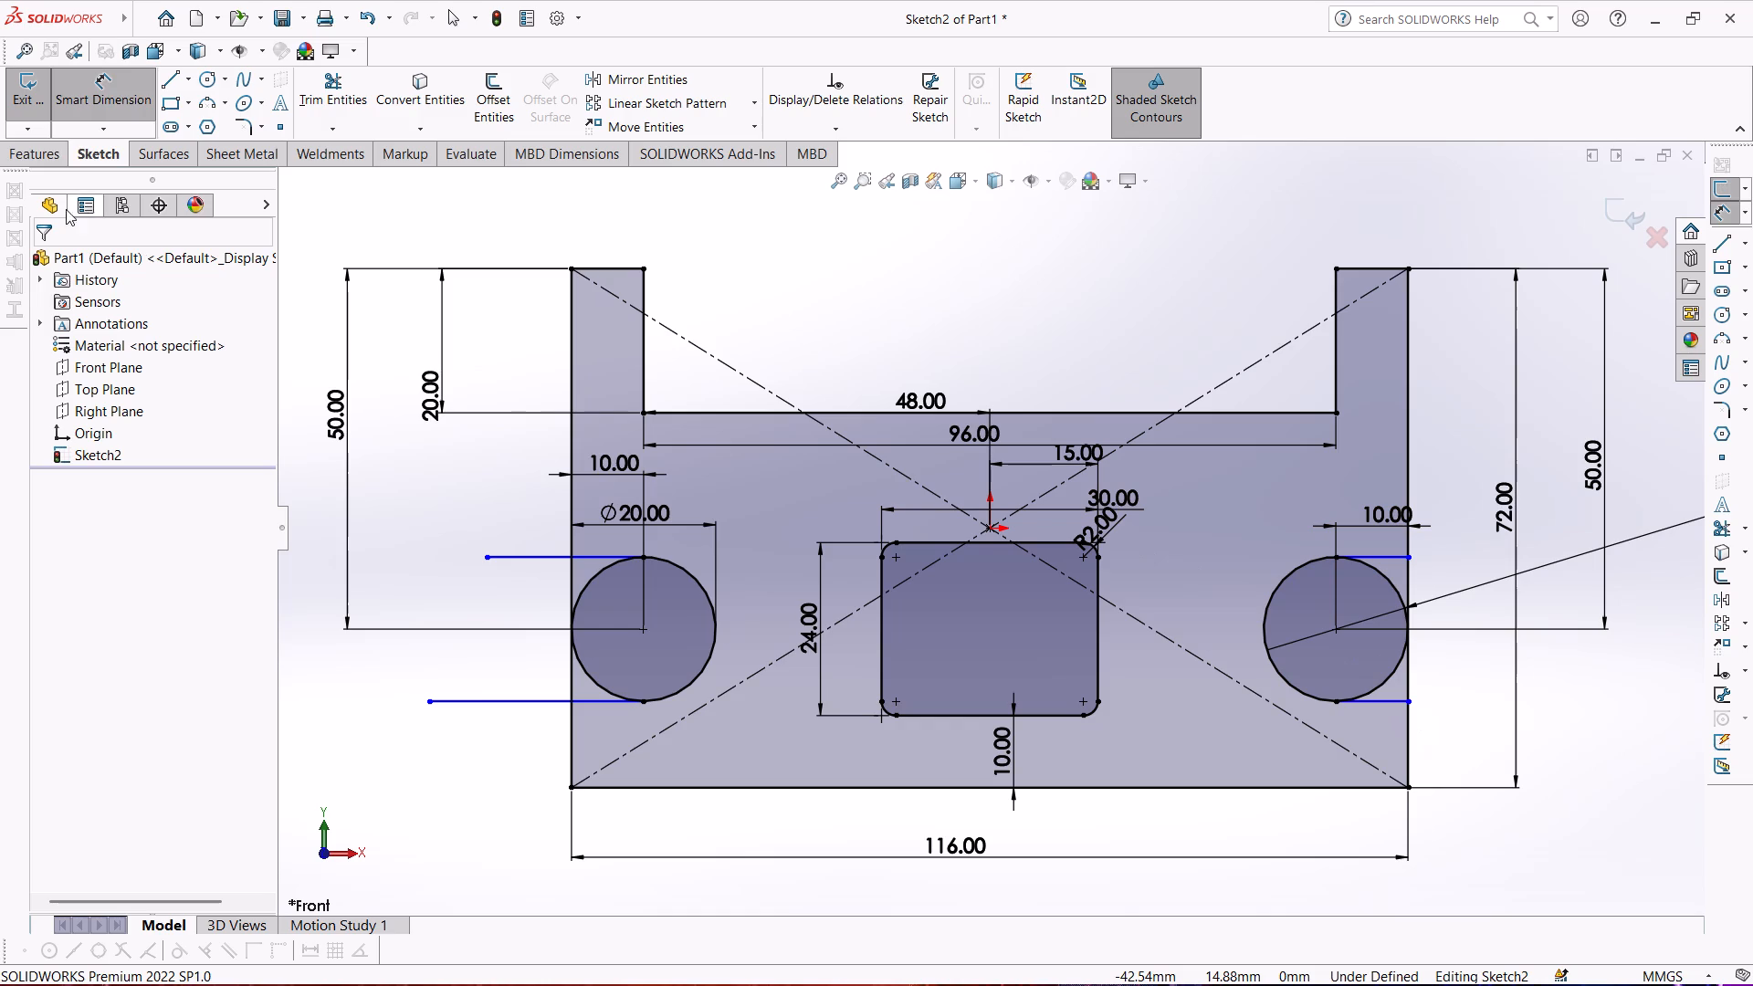
click(112, 94)
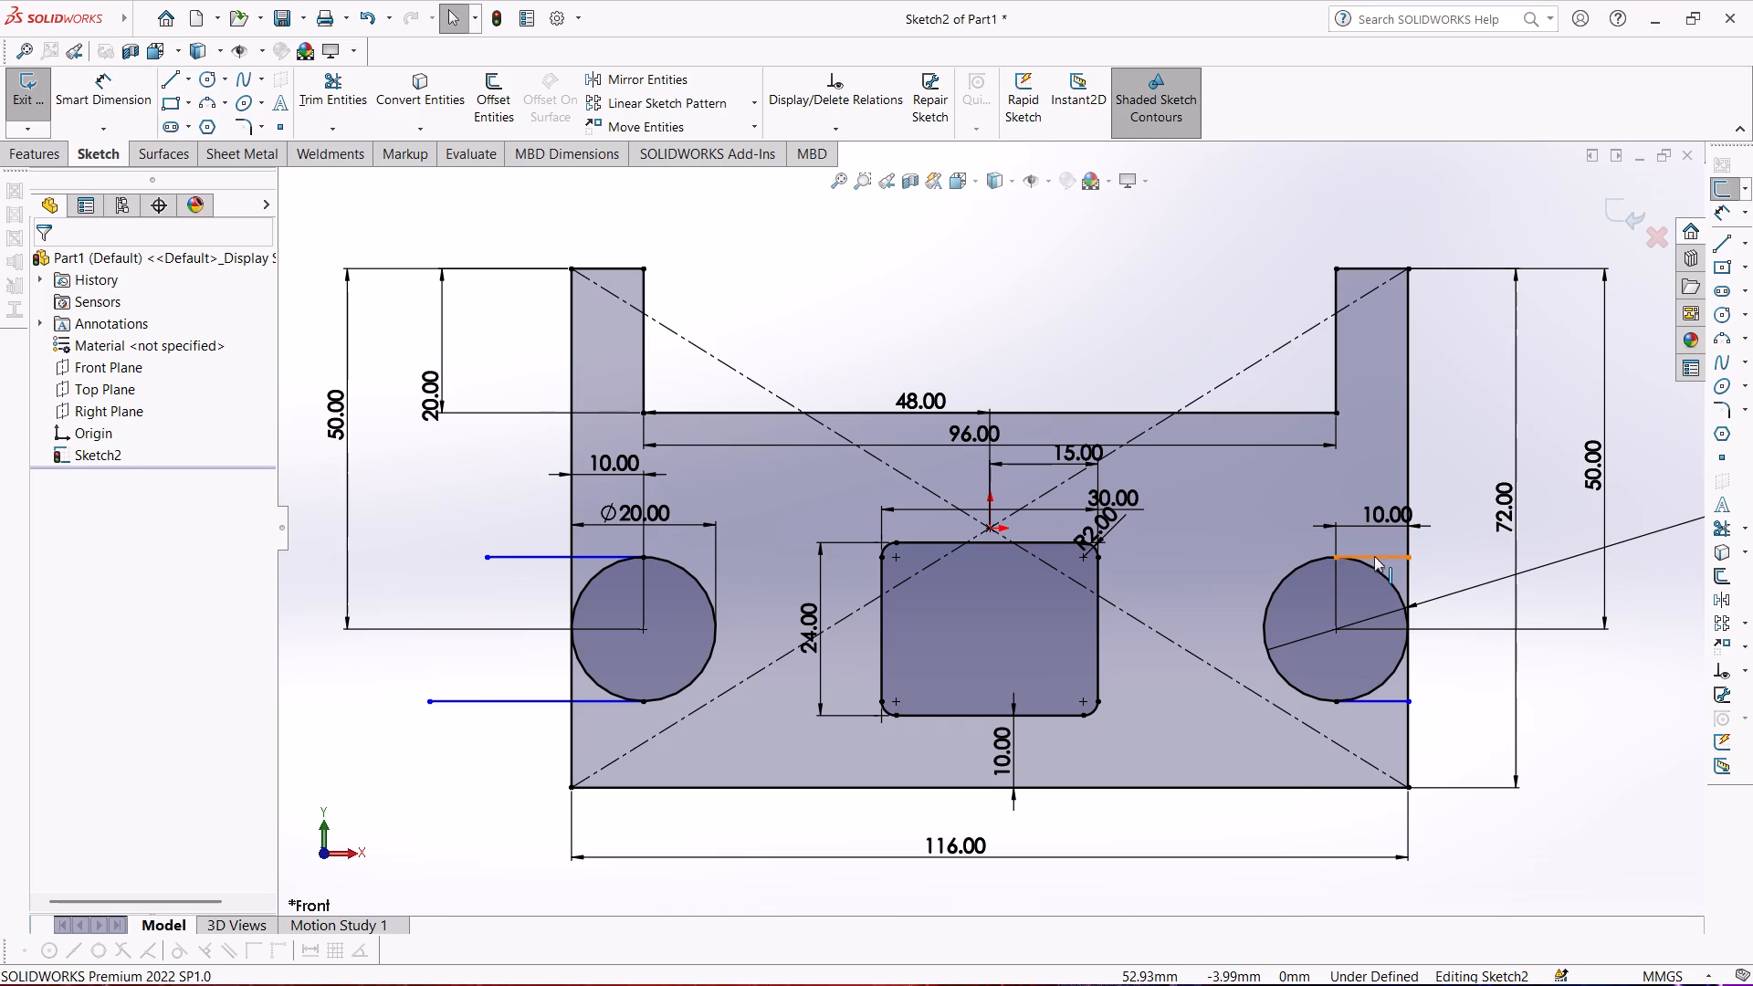
click(1374, 556)
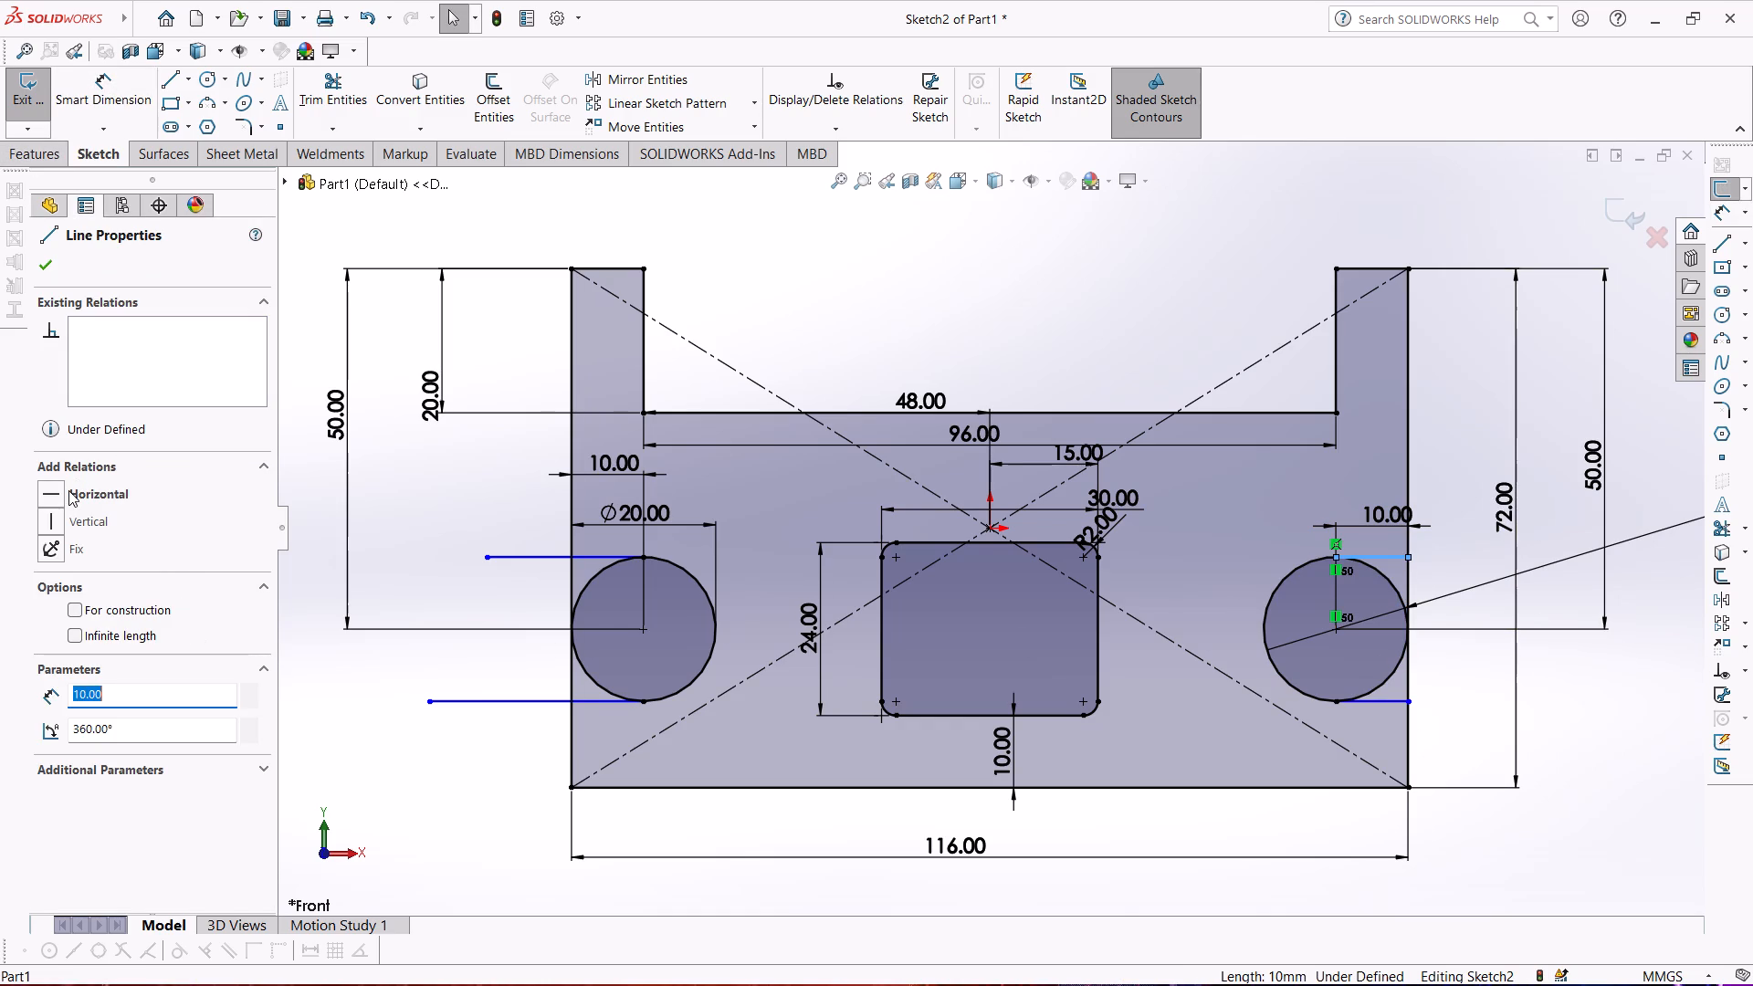
click(68, 490)
click(47, 266)
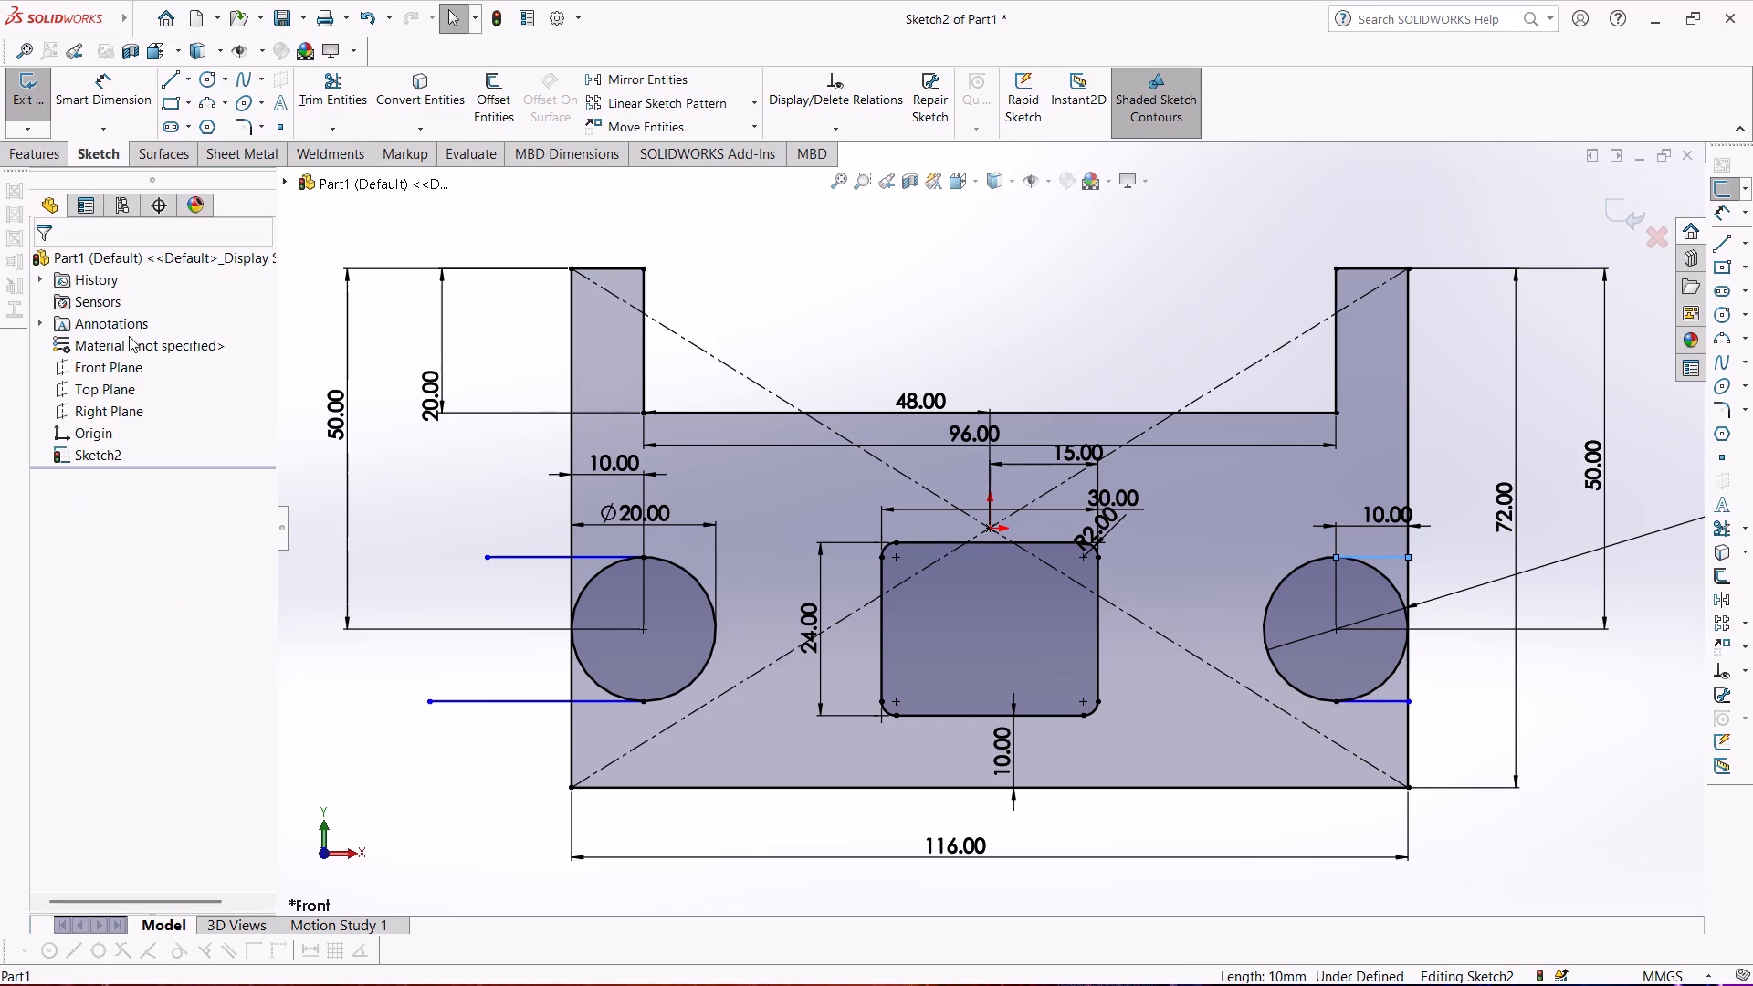
Add Horizontal relations to the line from the right circle's bottom point and to both lines from the left circle.
click(809, 379)
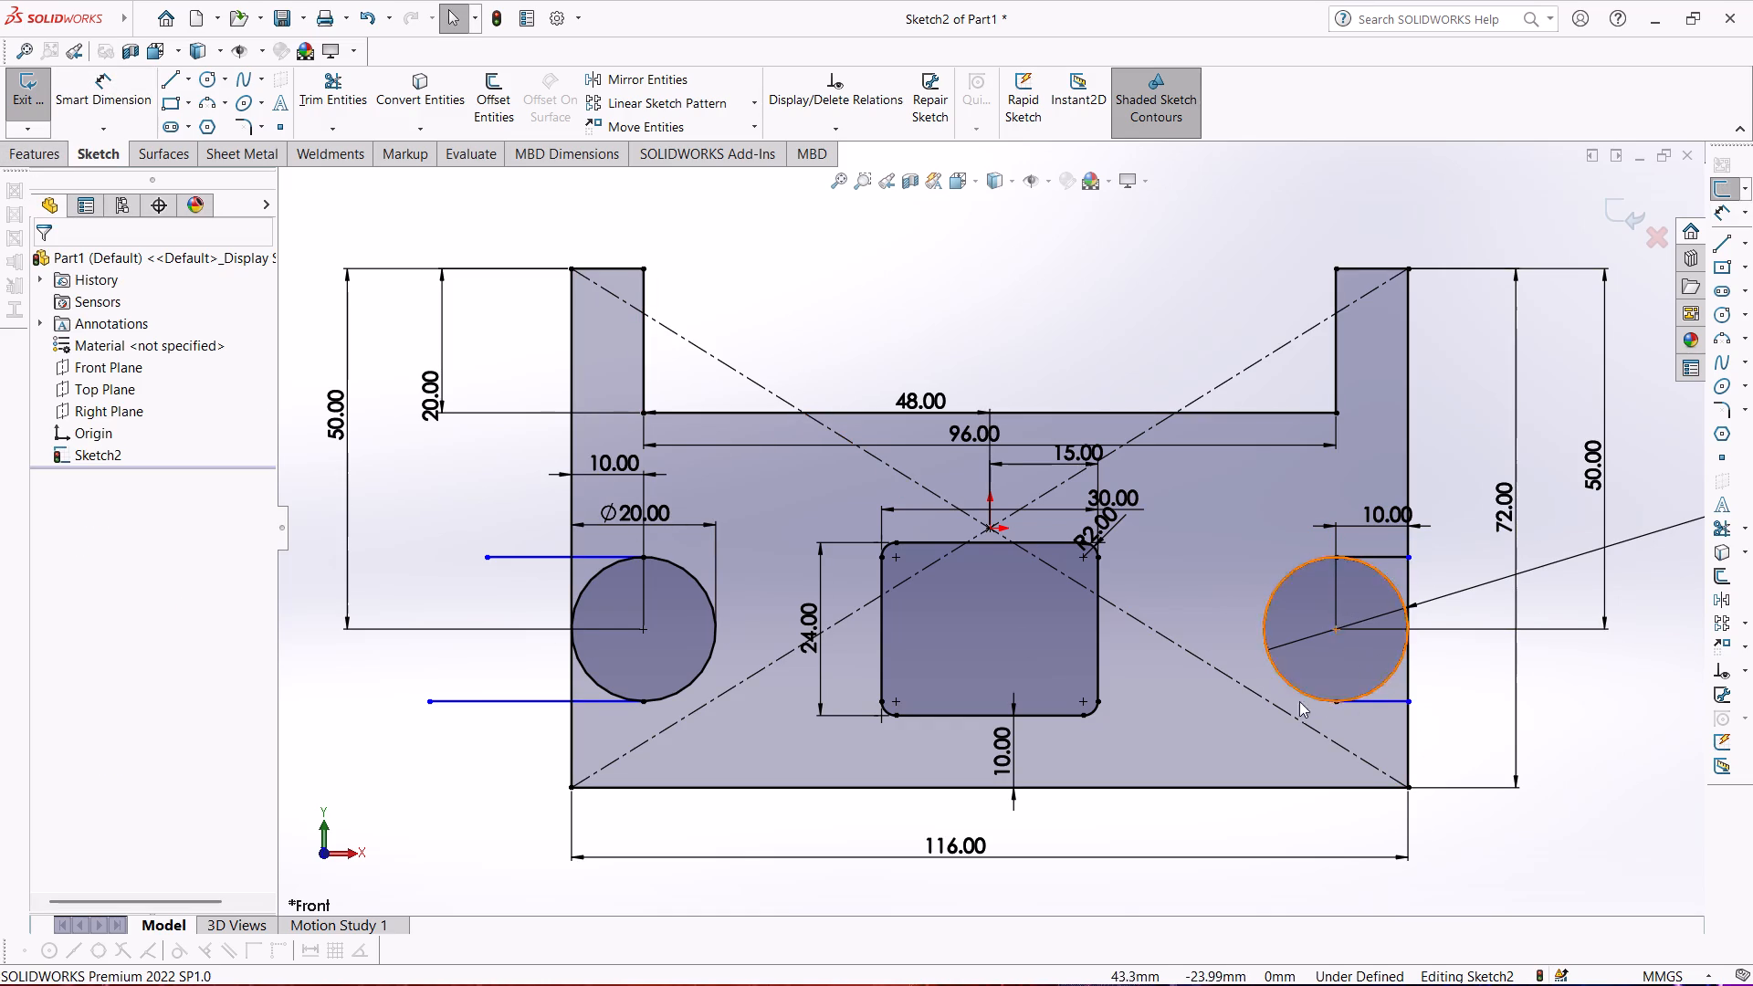
click(1368, 702)
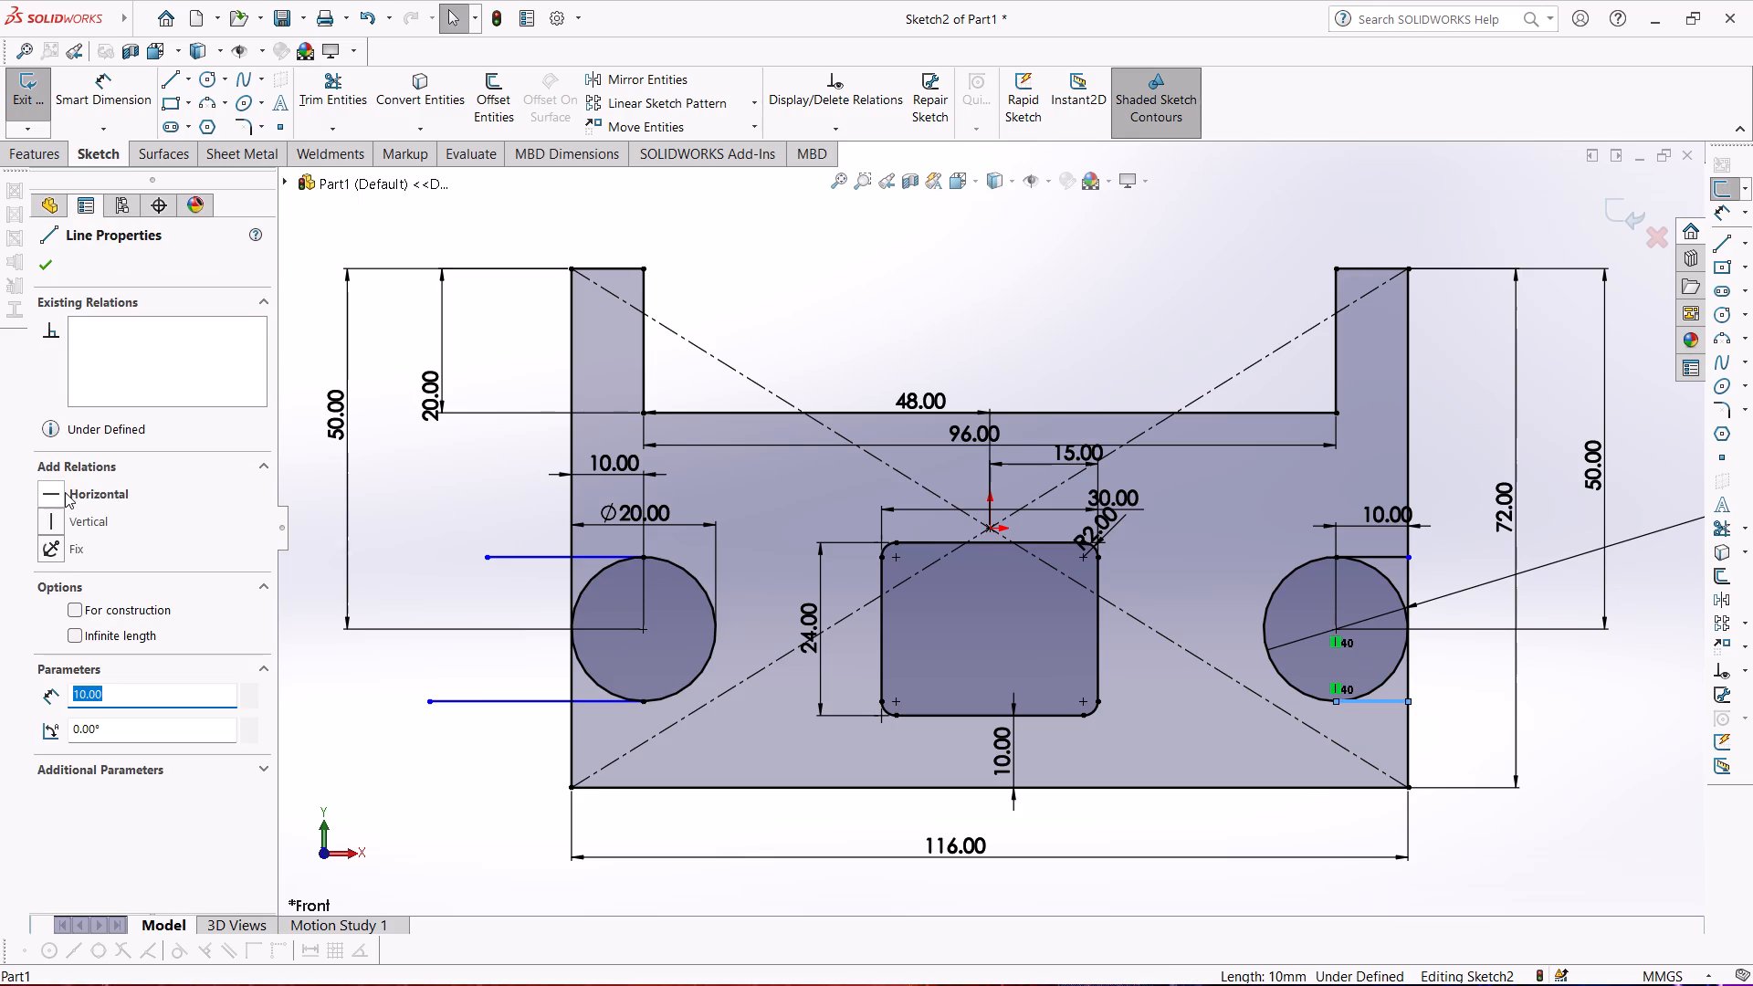
click(65, 492)
click(42, 263)
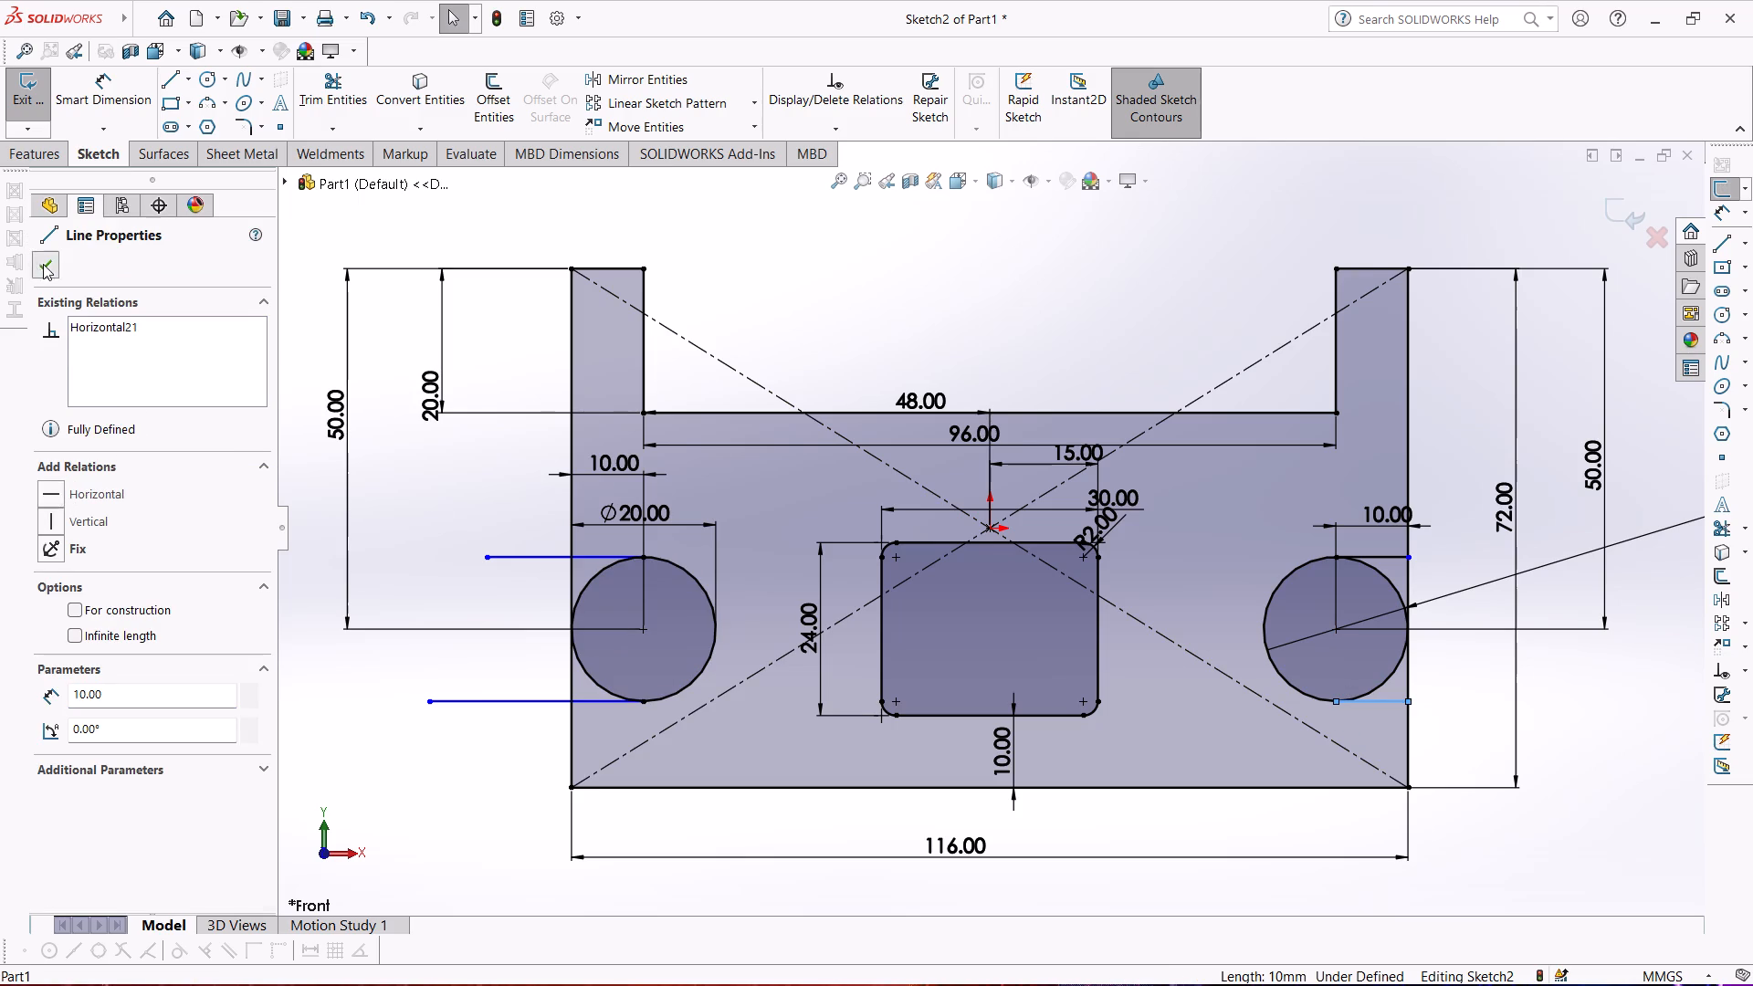
click(745, 306)
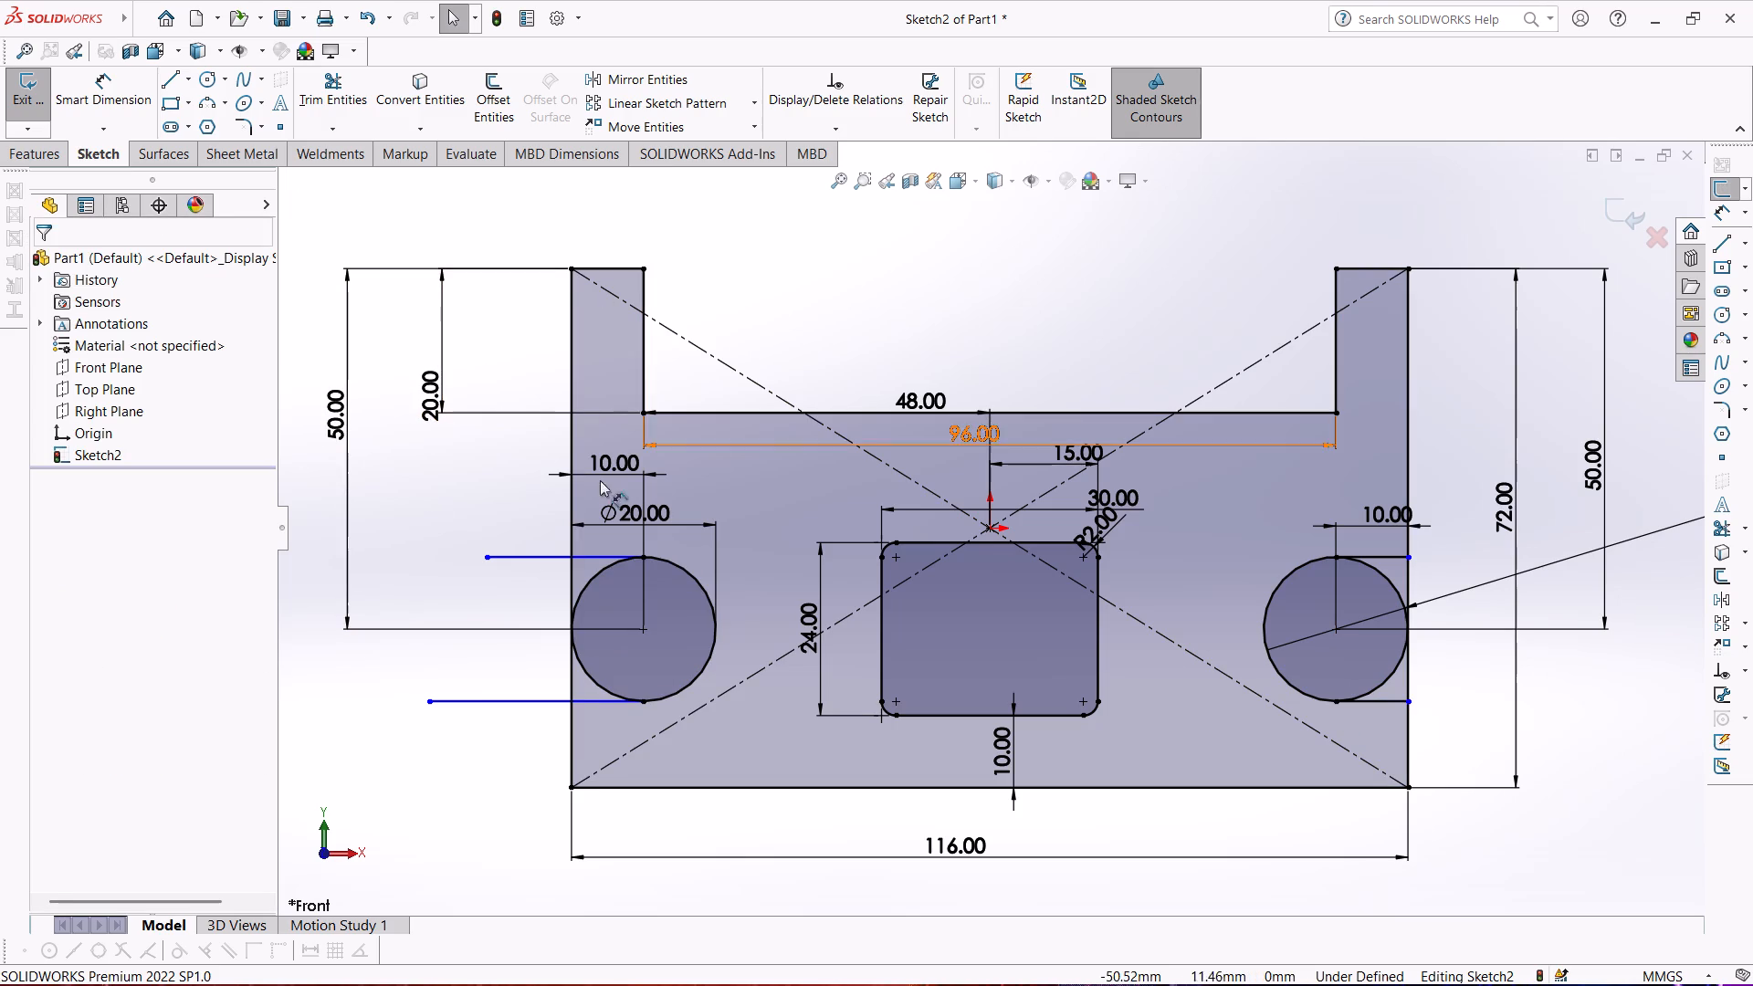
click(597, 700)
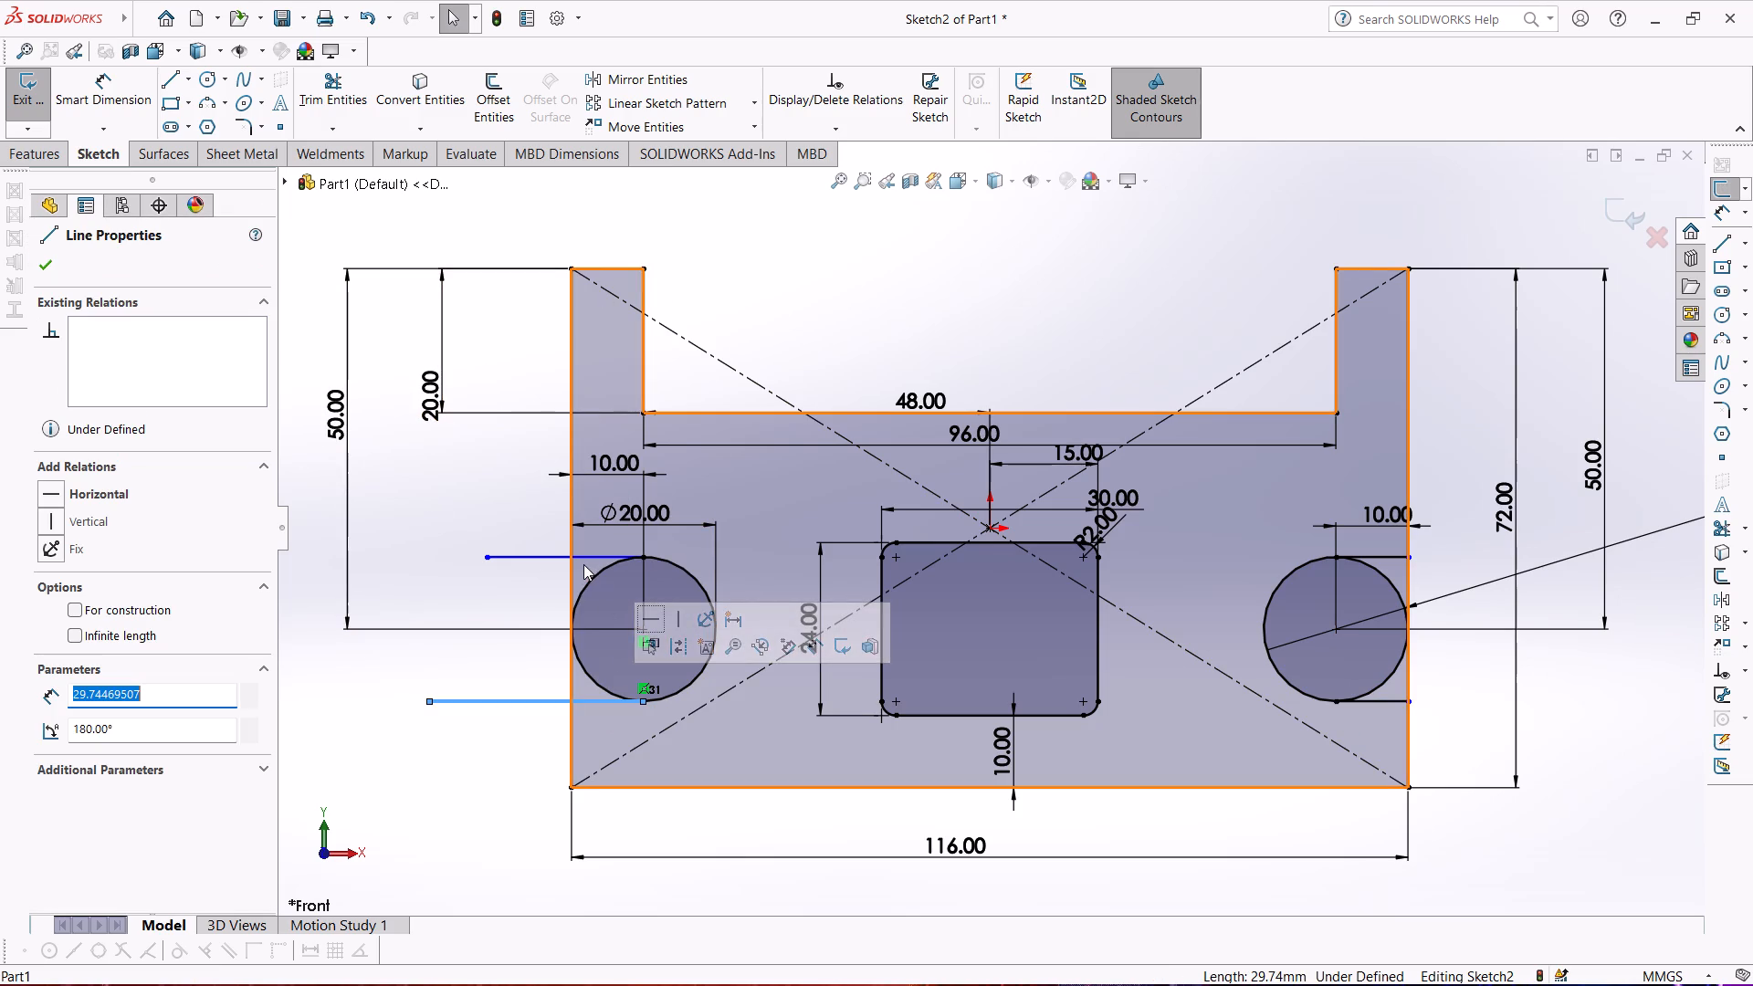
click(68, 497)
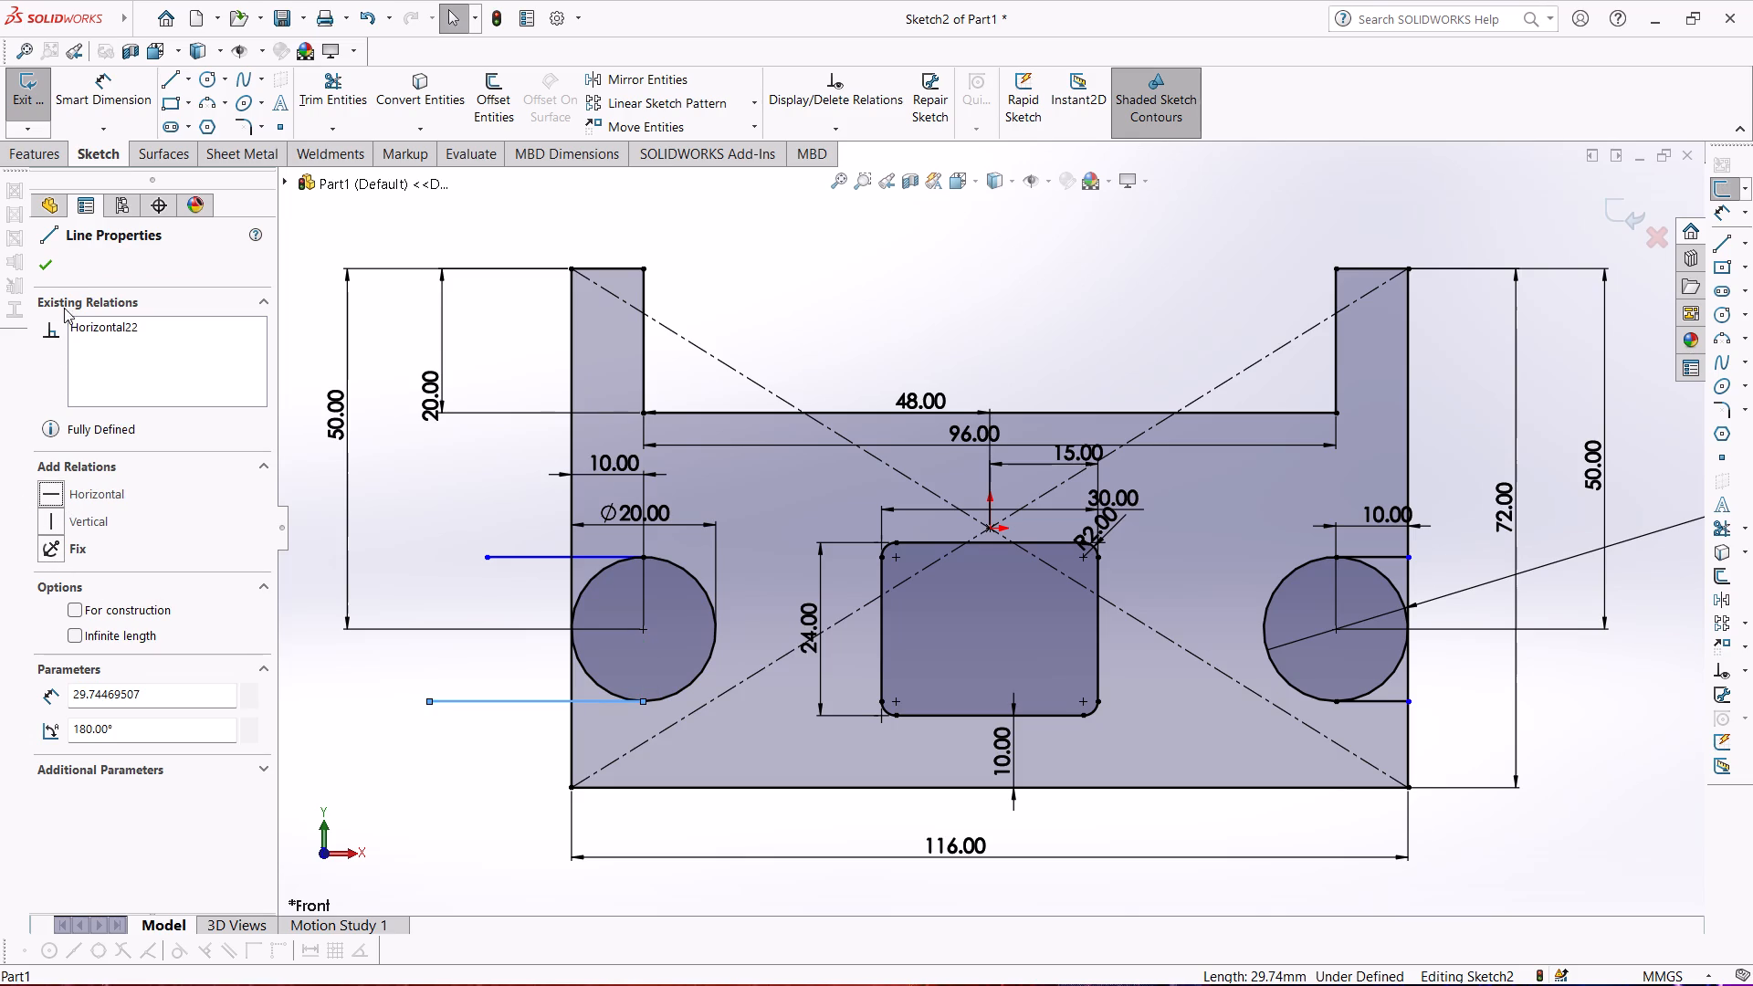
click(38, 264)
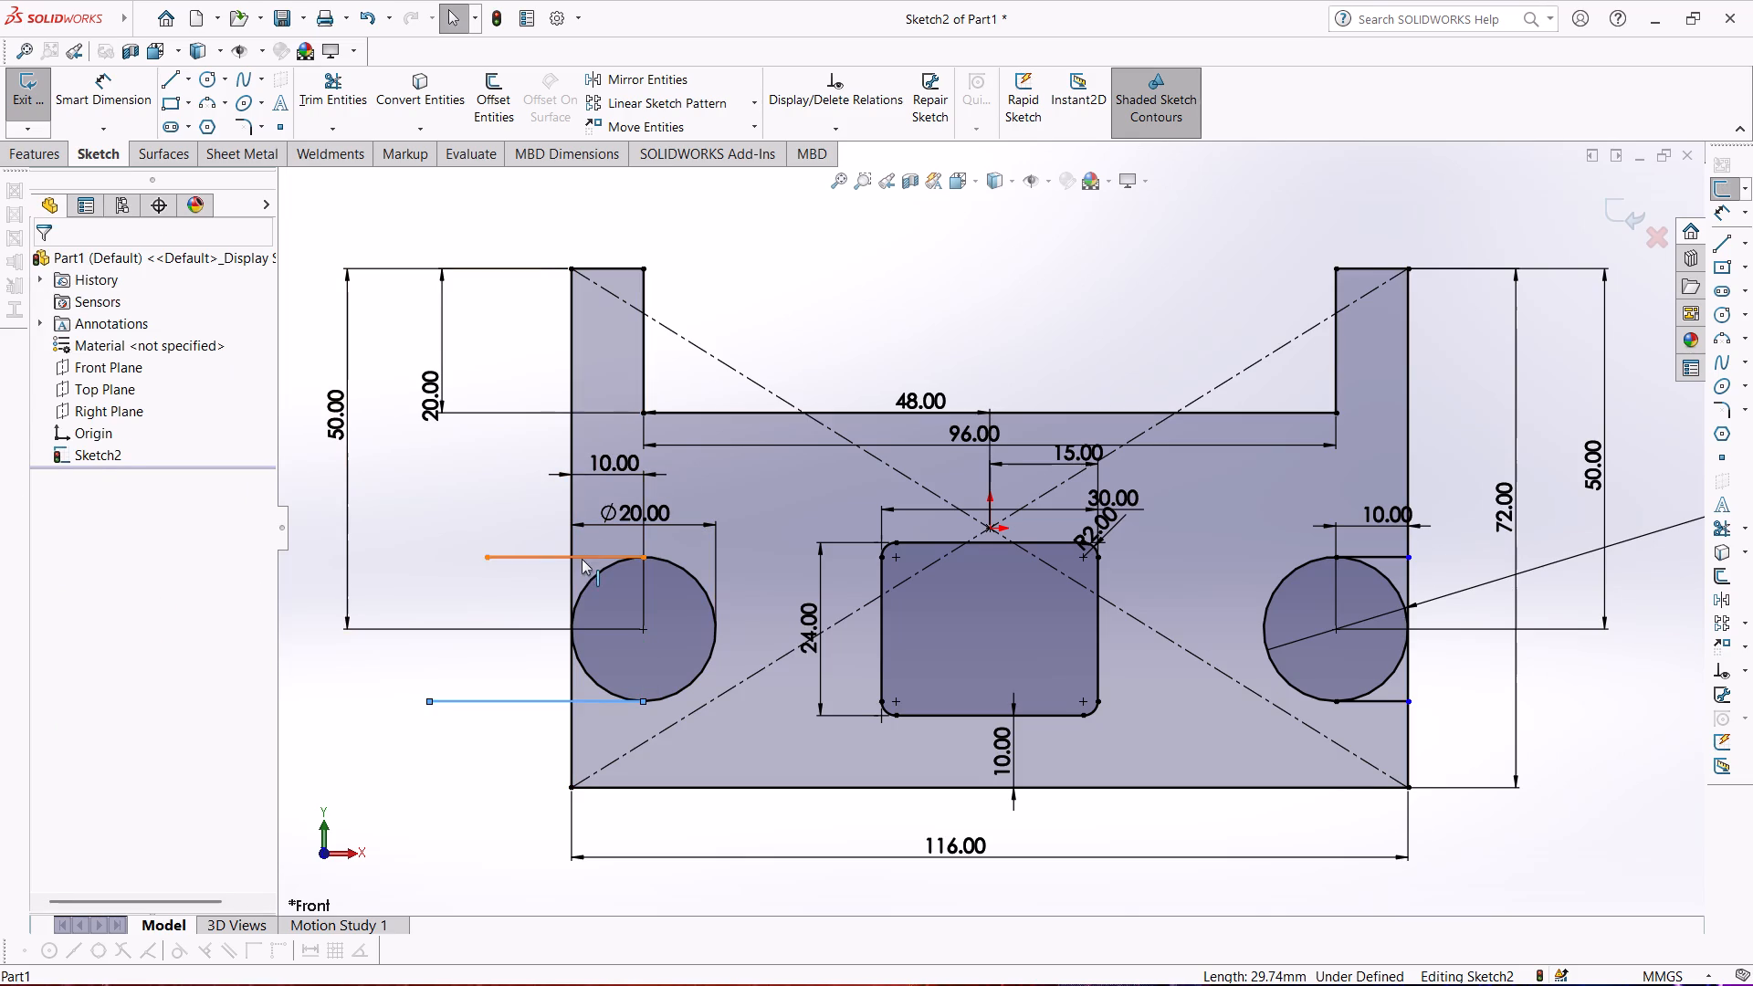
click(582, 559)
click(48, 495)
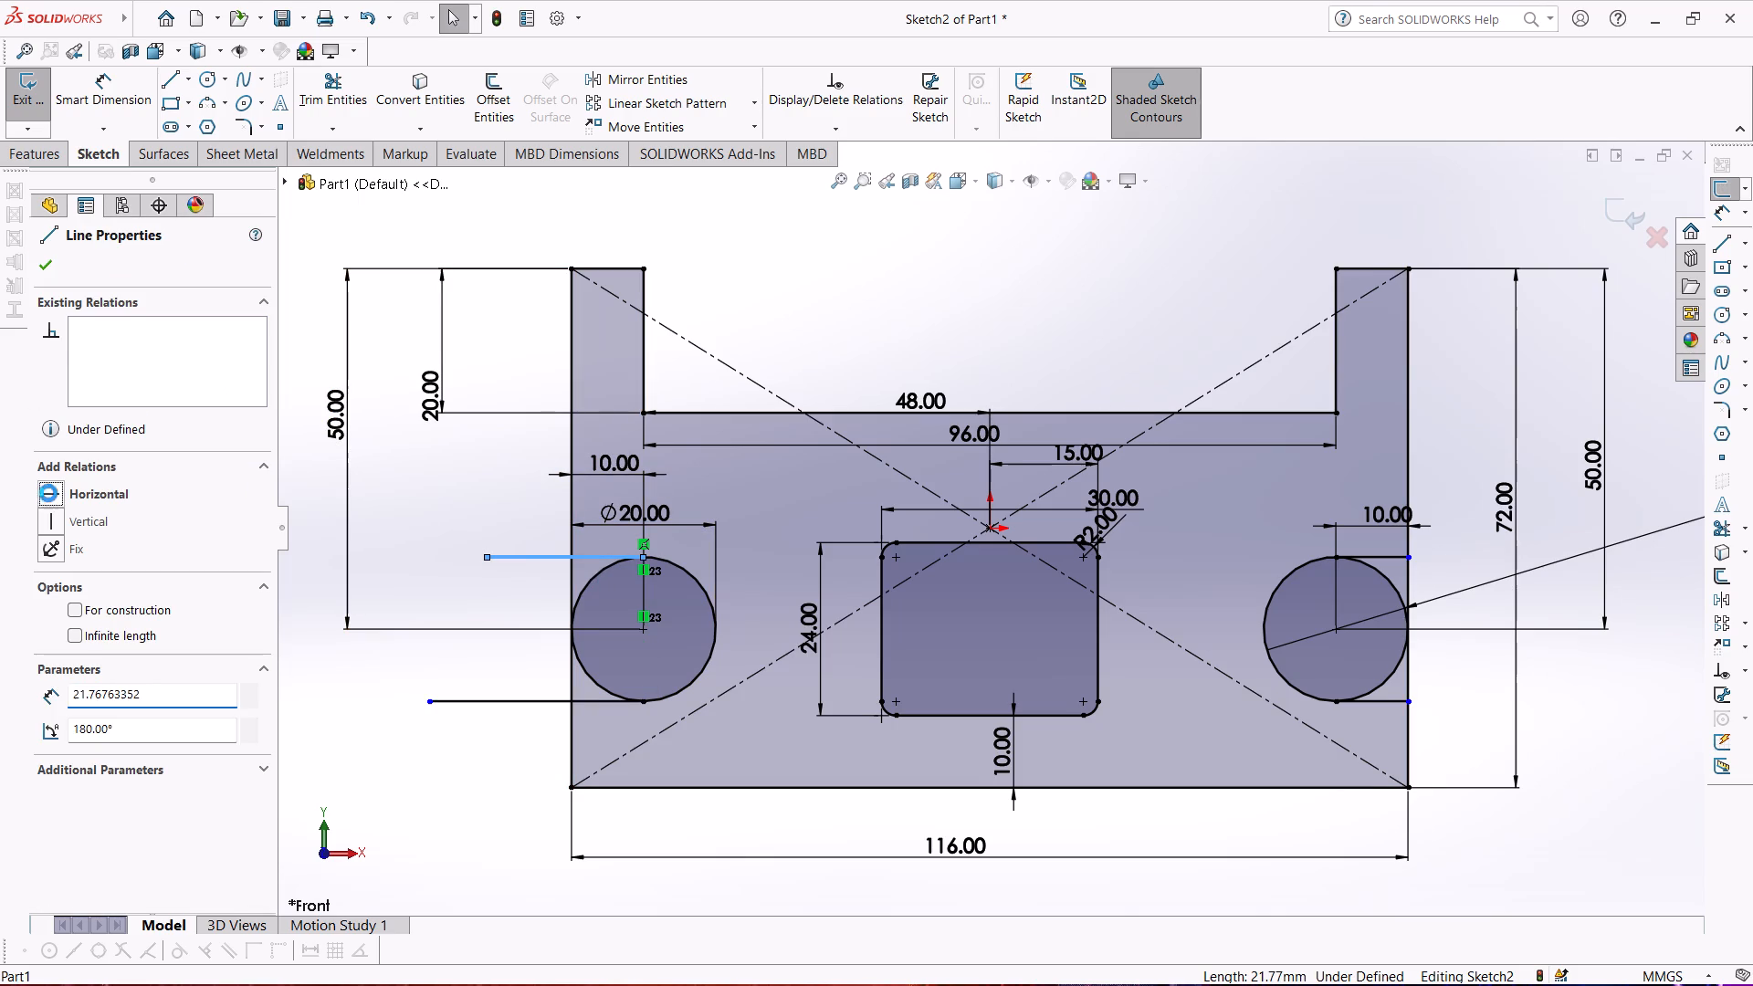
click(44, 259)
Trim the ends of the left circle's two lines that extend beyond the profile's left edge.
drag(331, 86, 335, 100)
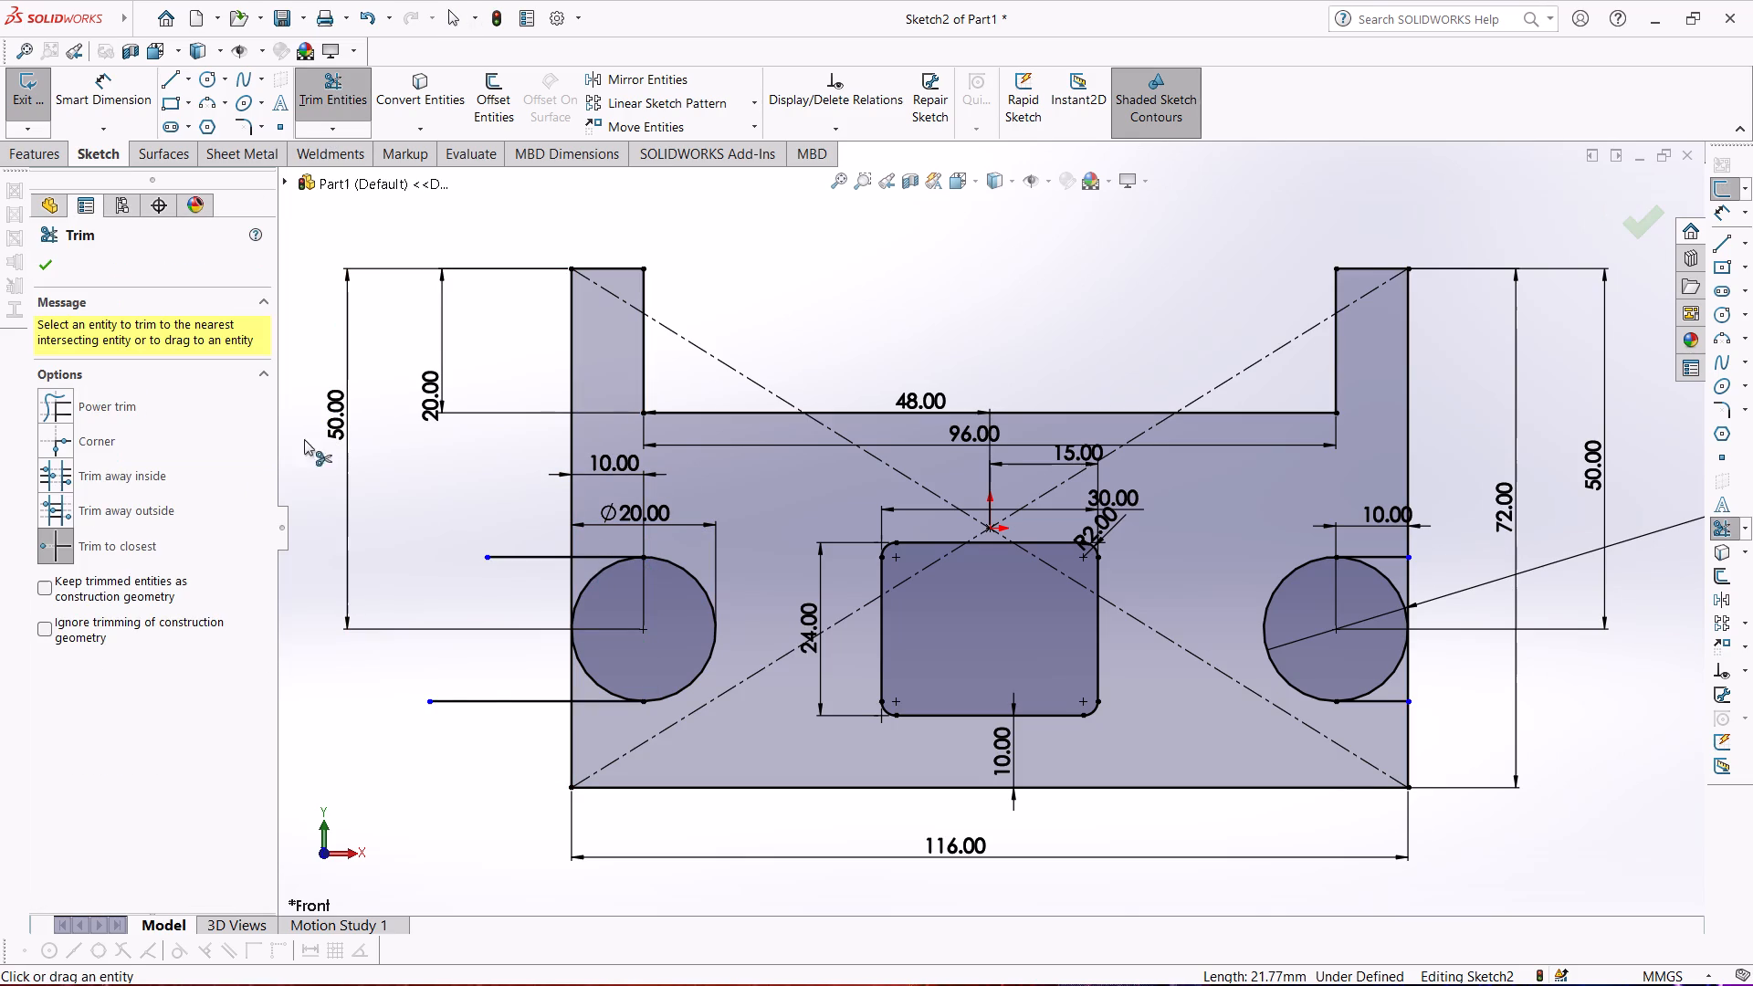
click(540, 553)
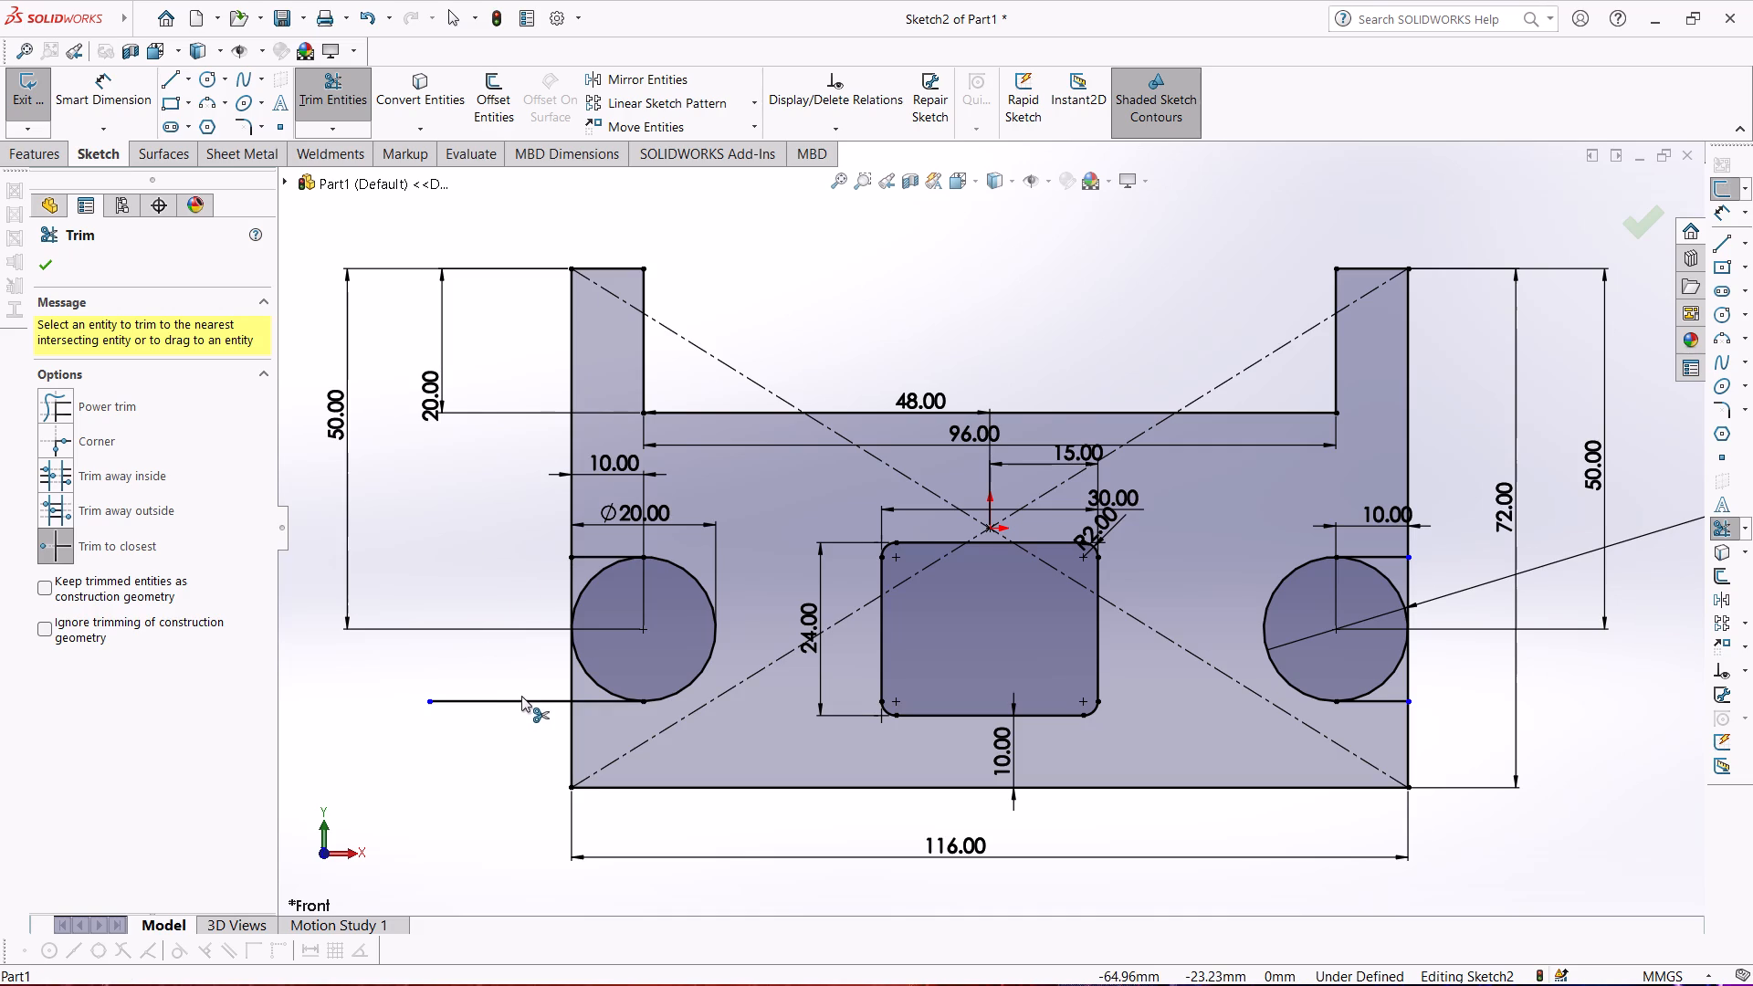
click(521, 701)
Trim the outer halves of both circles and the profile edges between each pair of lines to form open side slots.
click(588, 671)
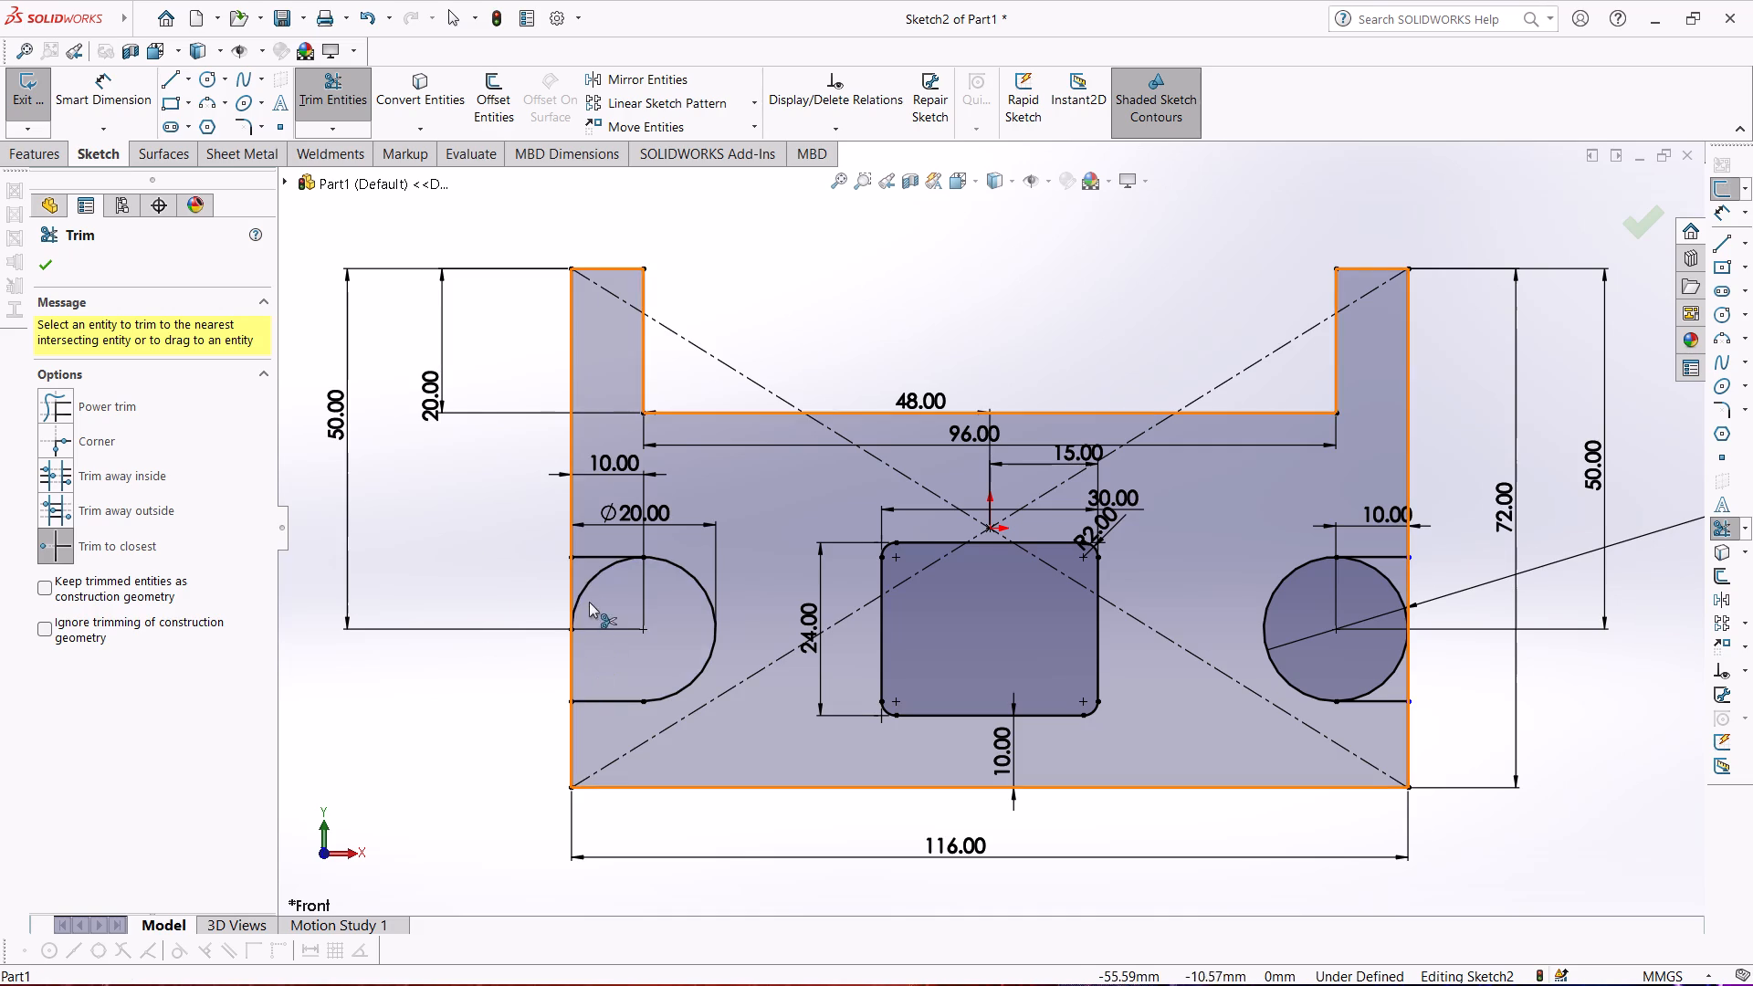
click(589, 586)
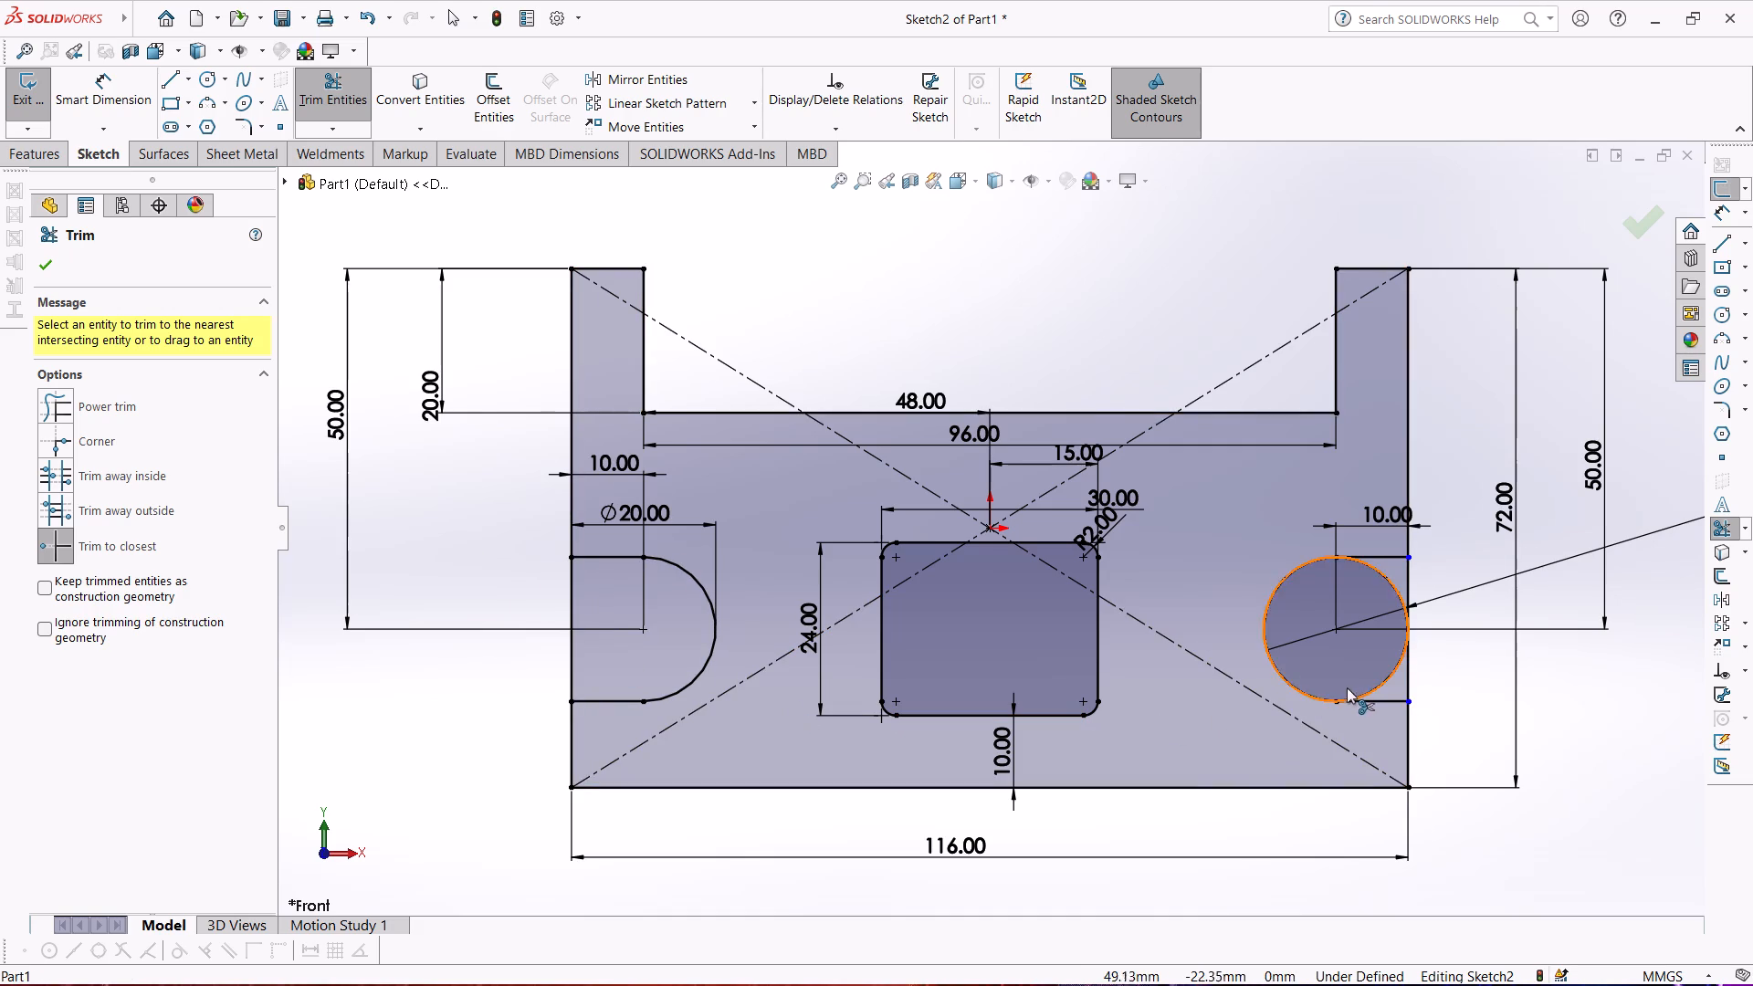
click(1374, 685)
click(1389, 576)
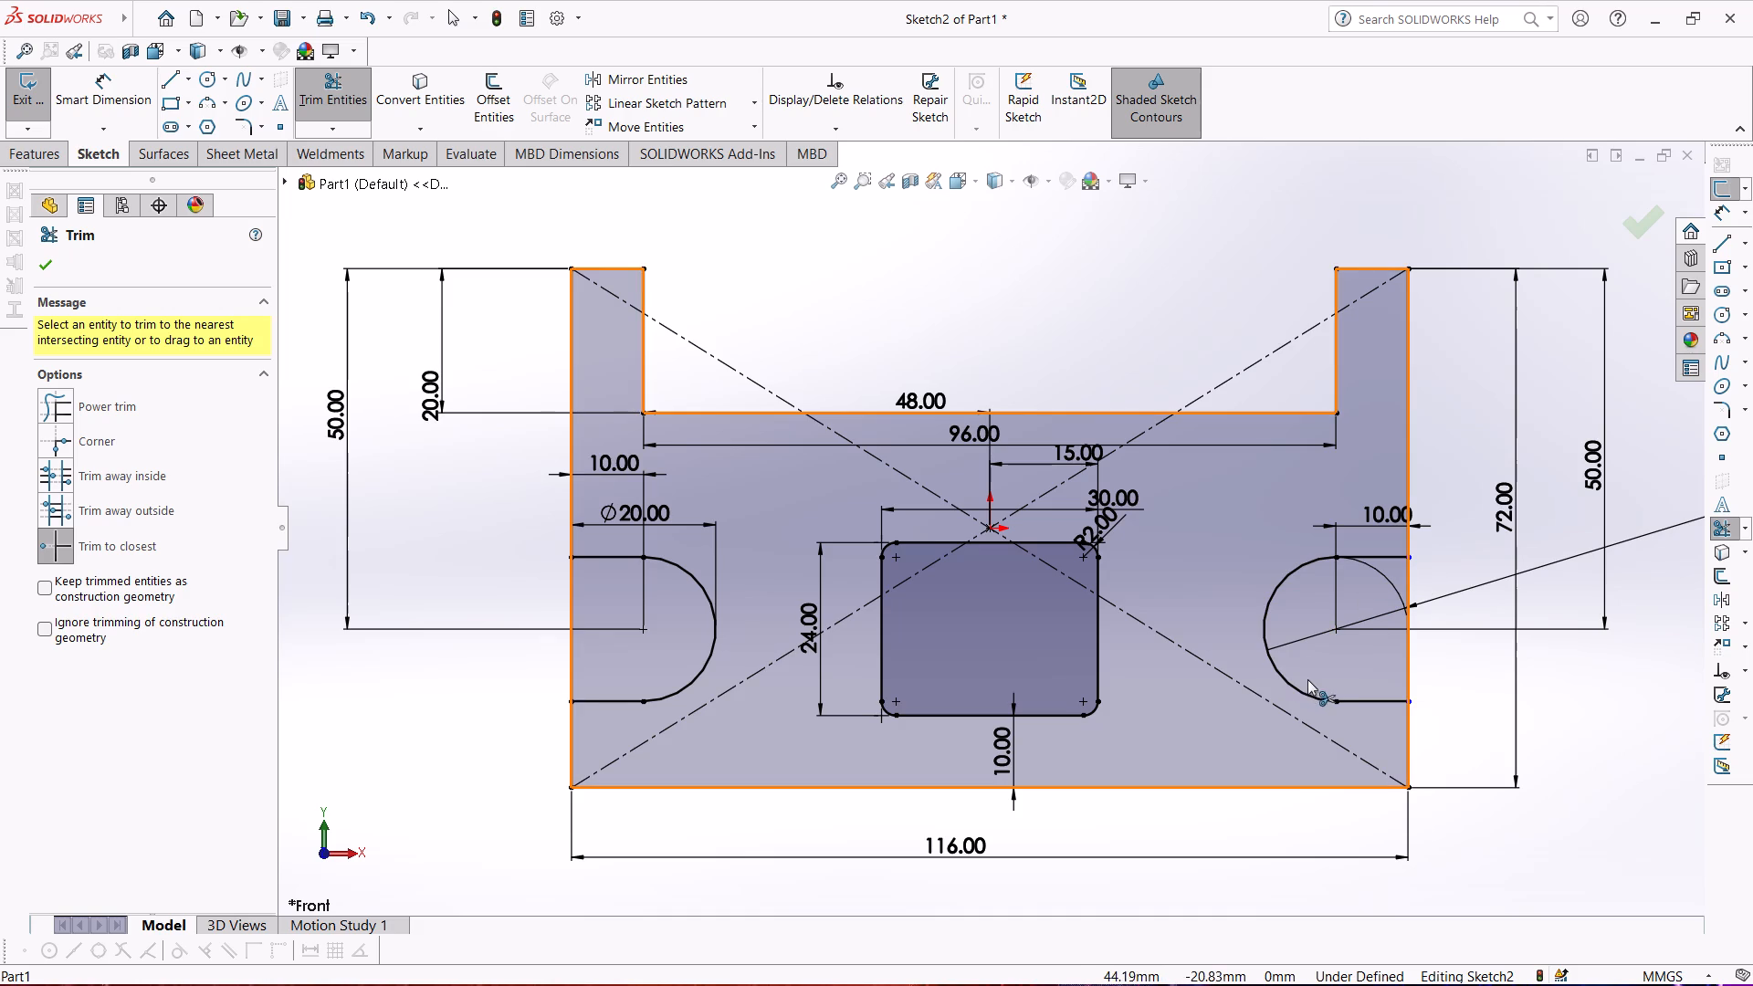
click(1404, 648)
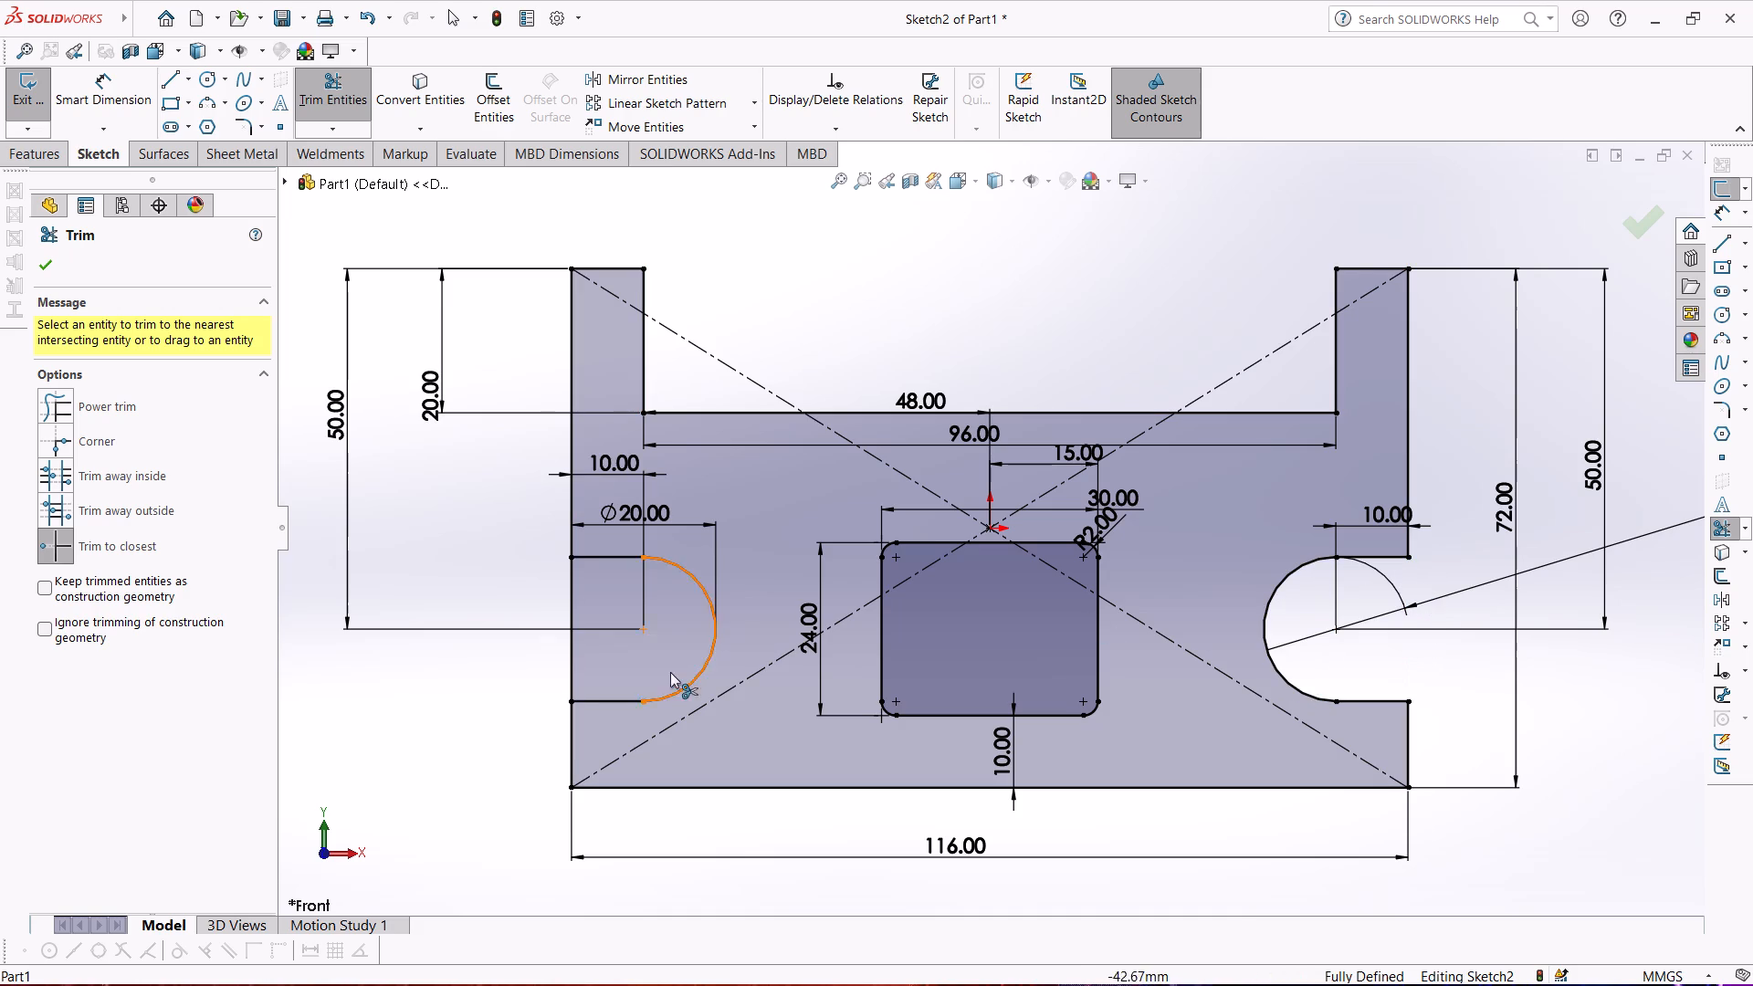
click(569, 589)
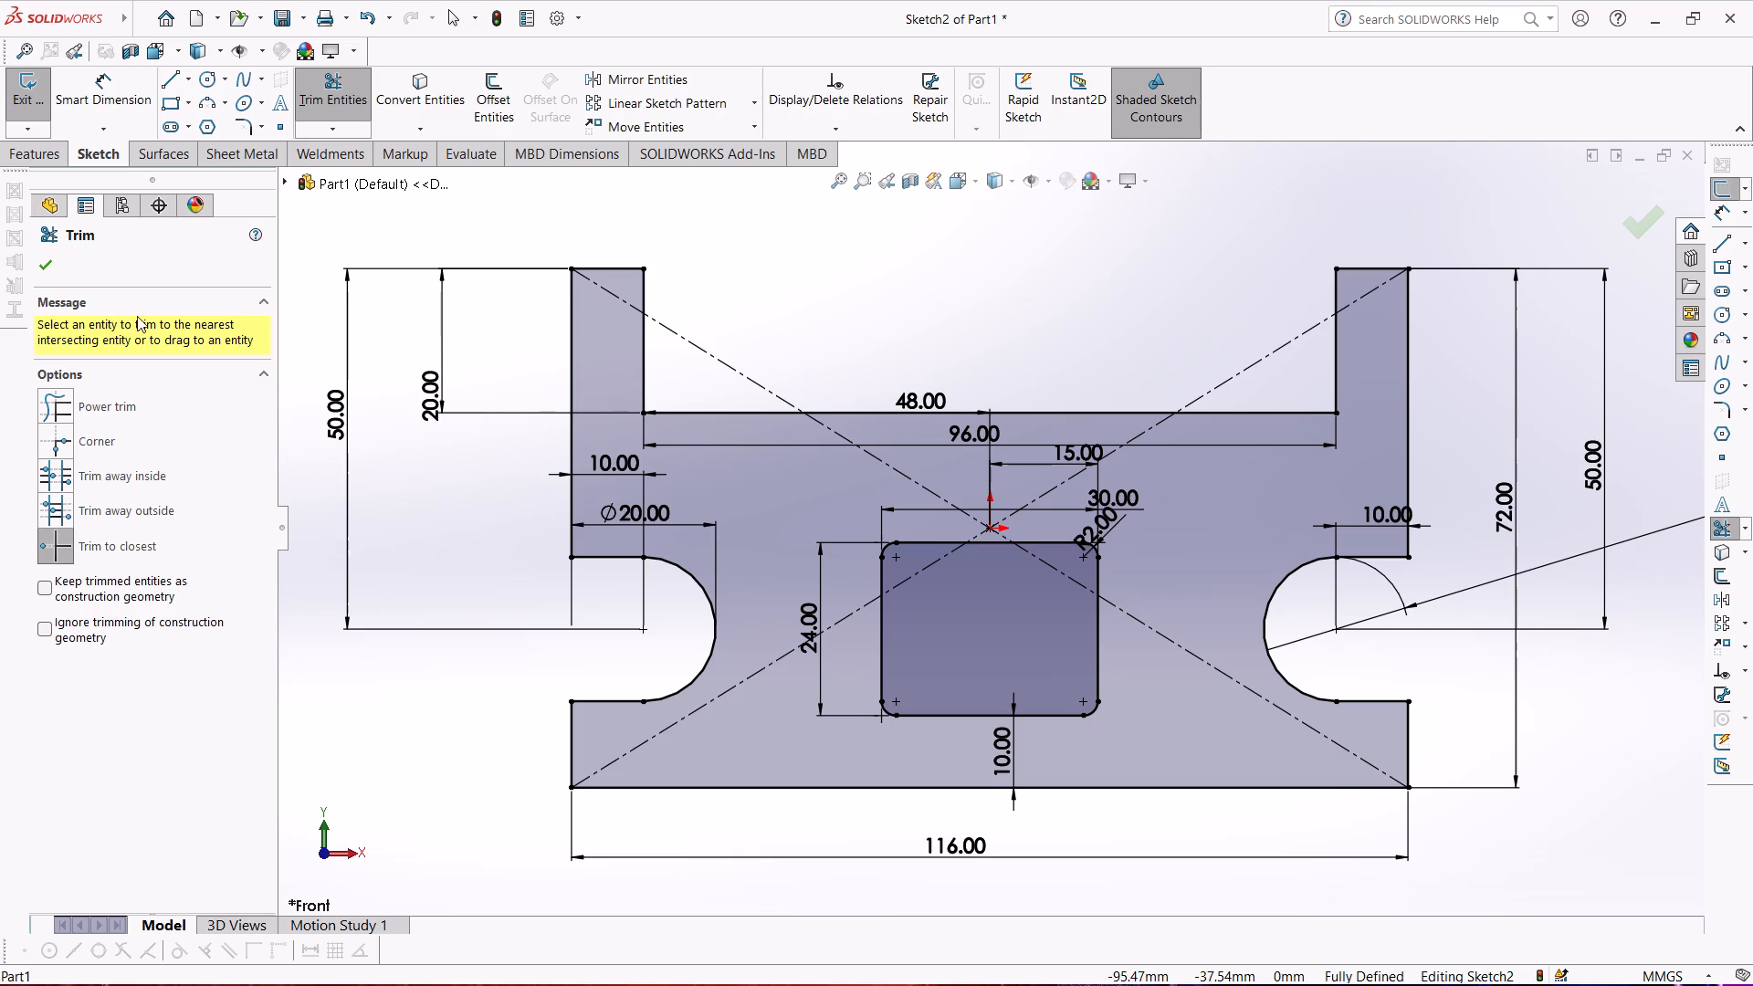
Sketch two circles of about 2.2 mm radius, one below and one above the left slot, vertically in line with its arc centre.
click(205, 82)
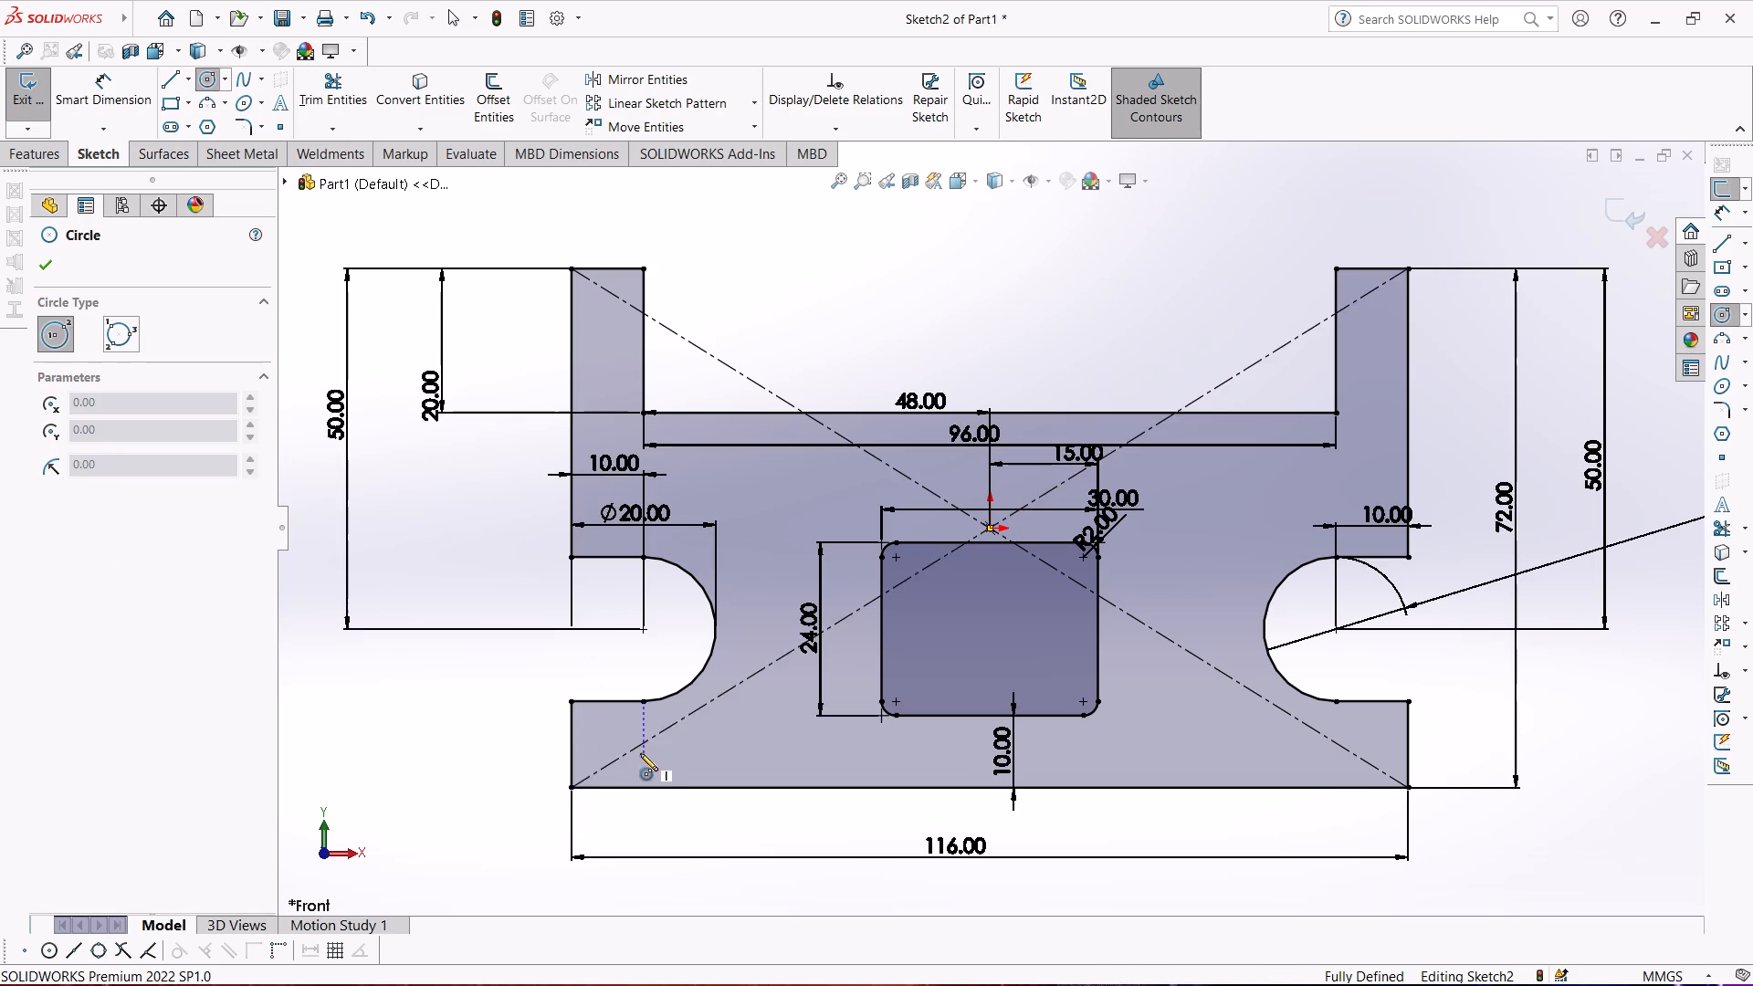
click(644, 724)
click(664, 736)
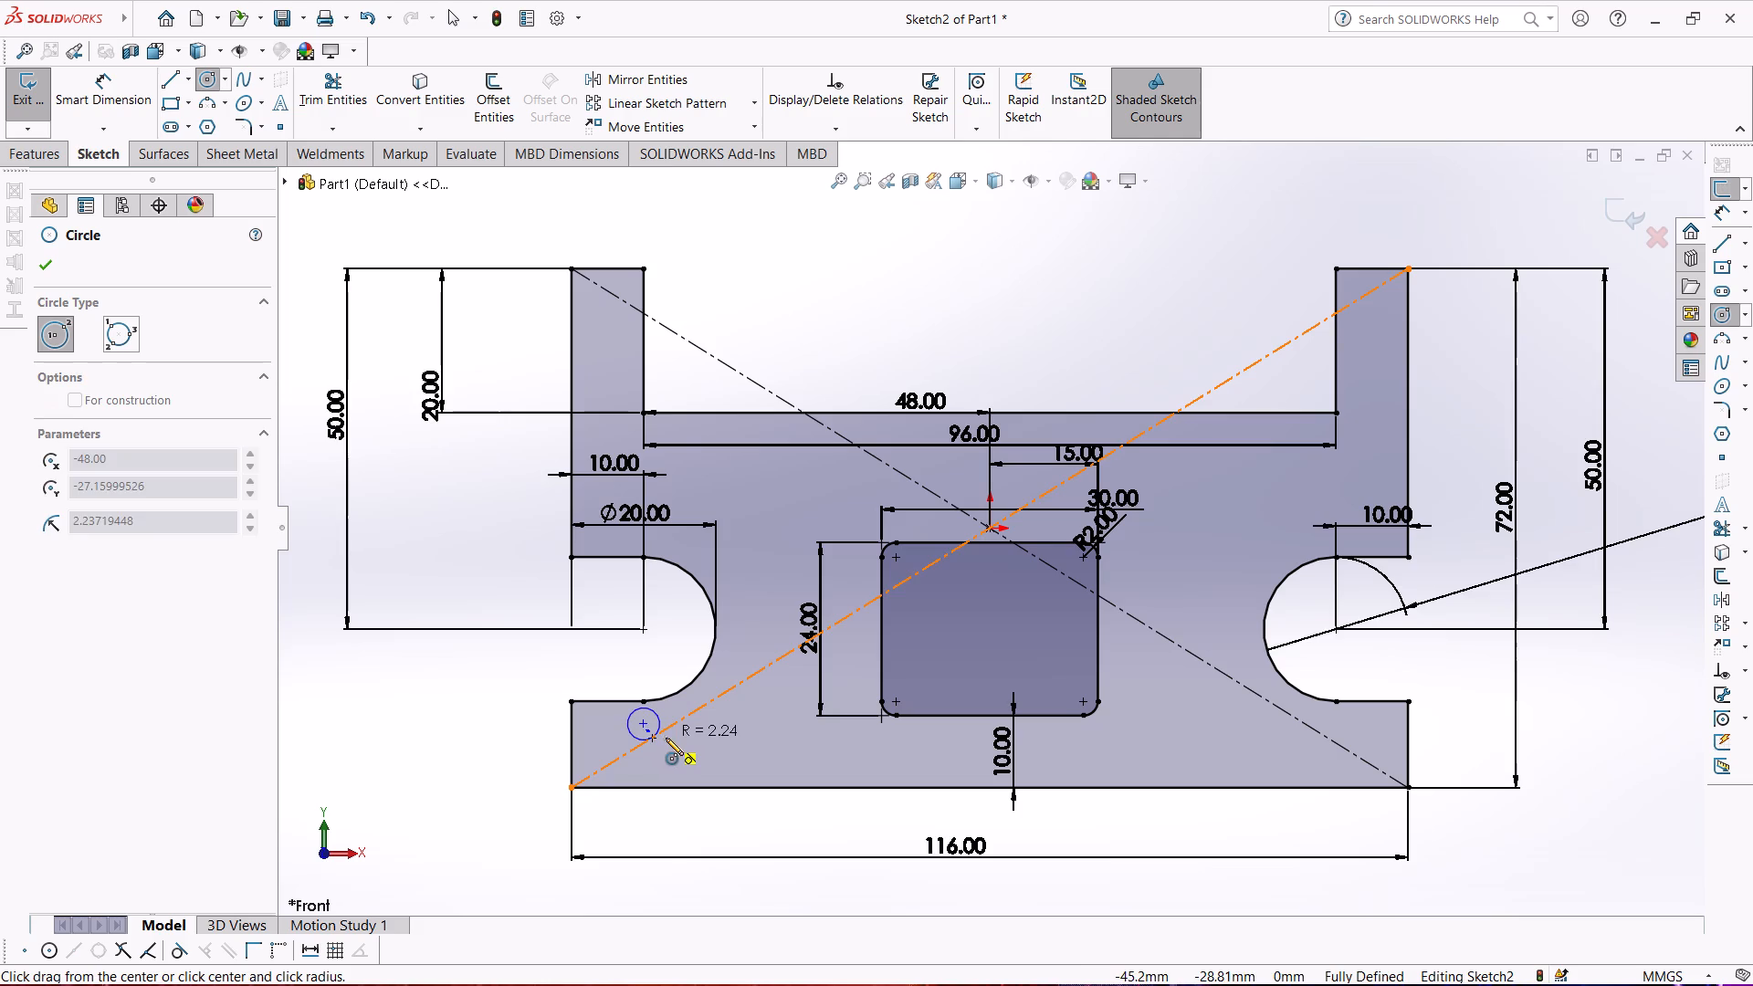
click(641, 531)
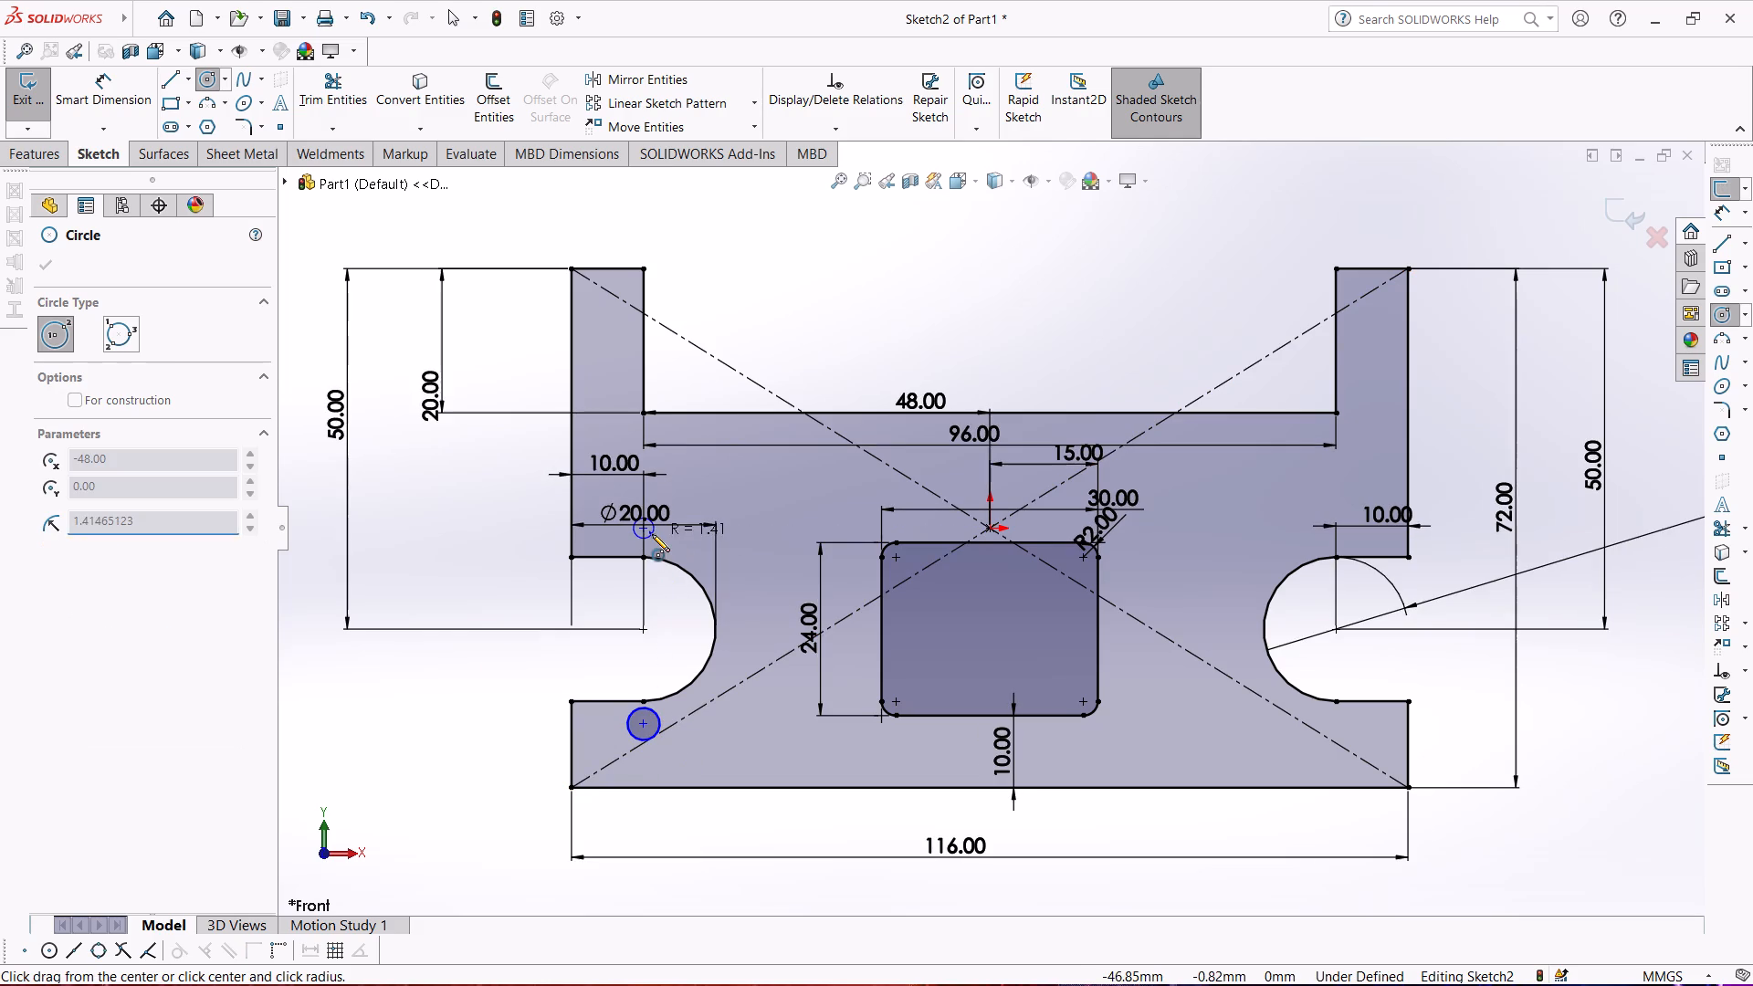
click(657, 536)
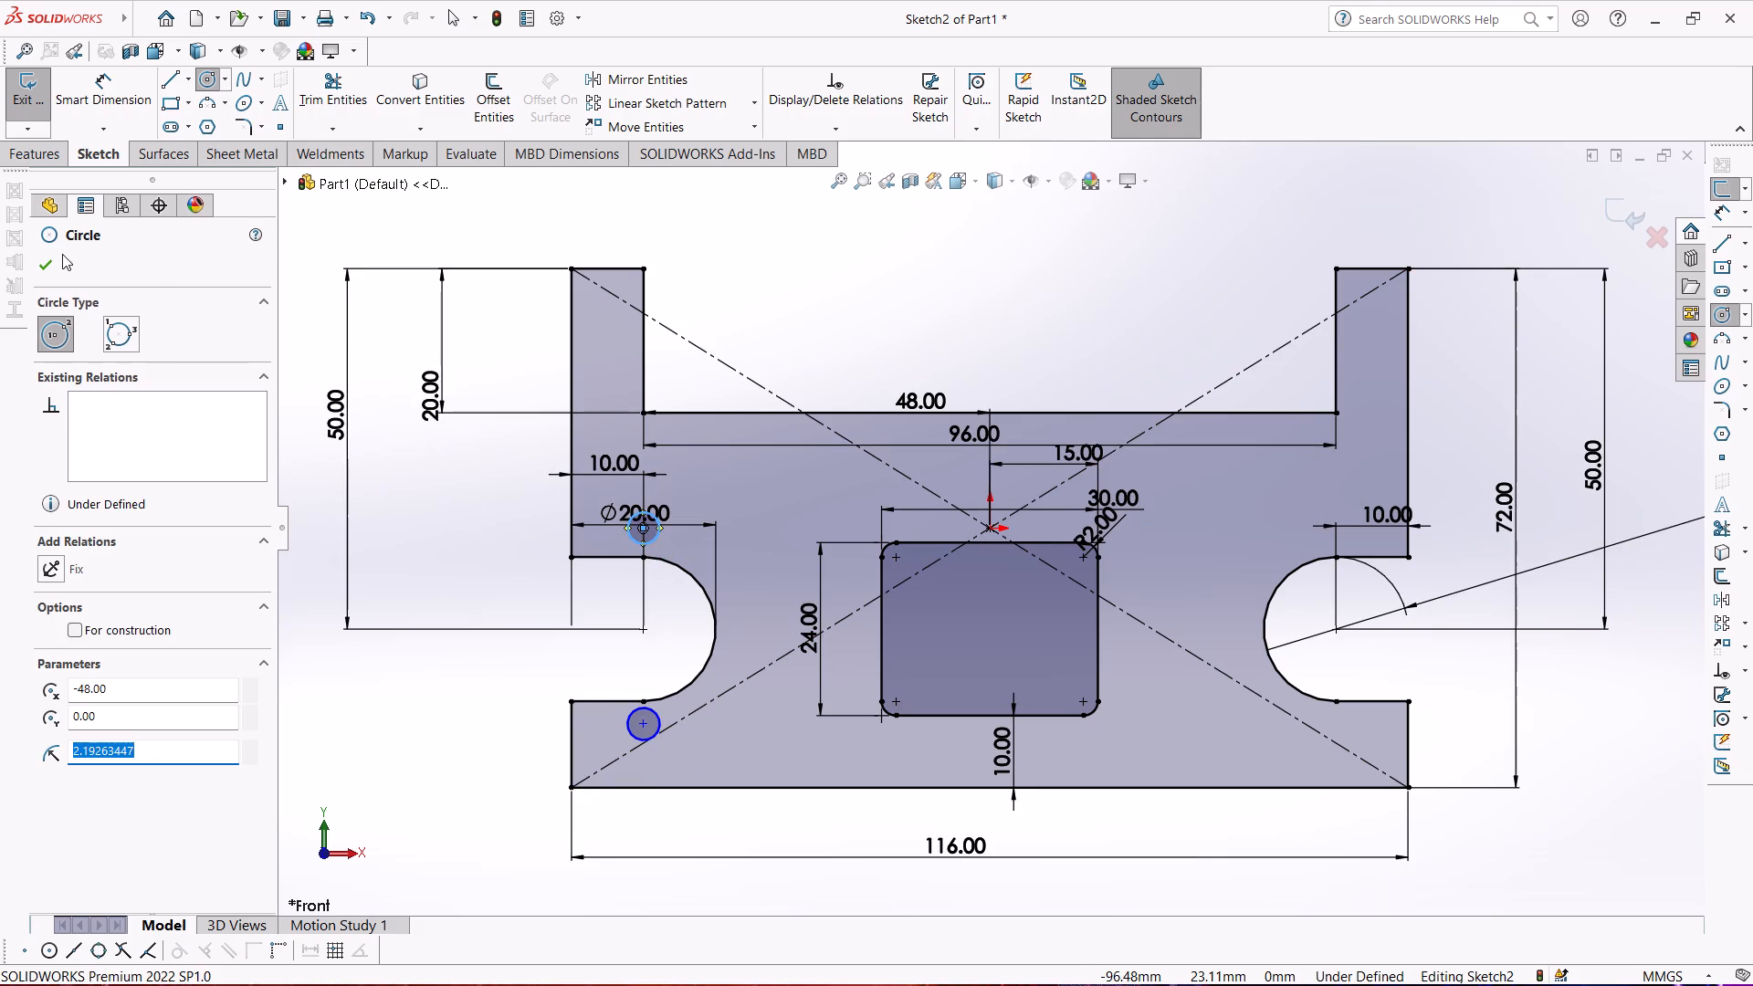
click(47, 265)
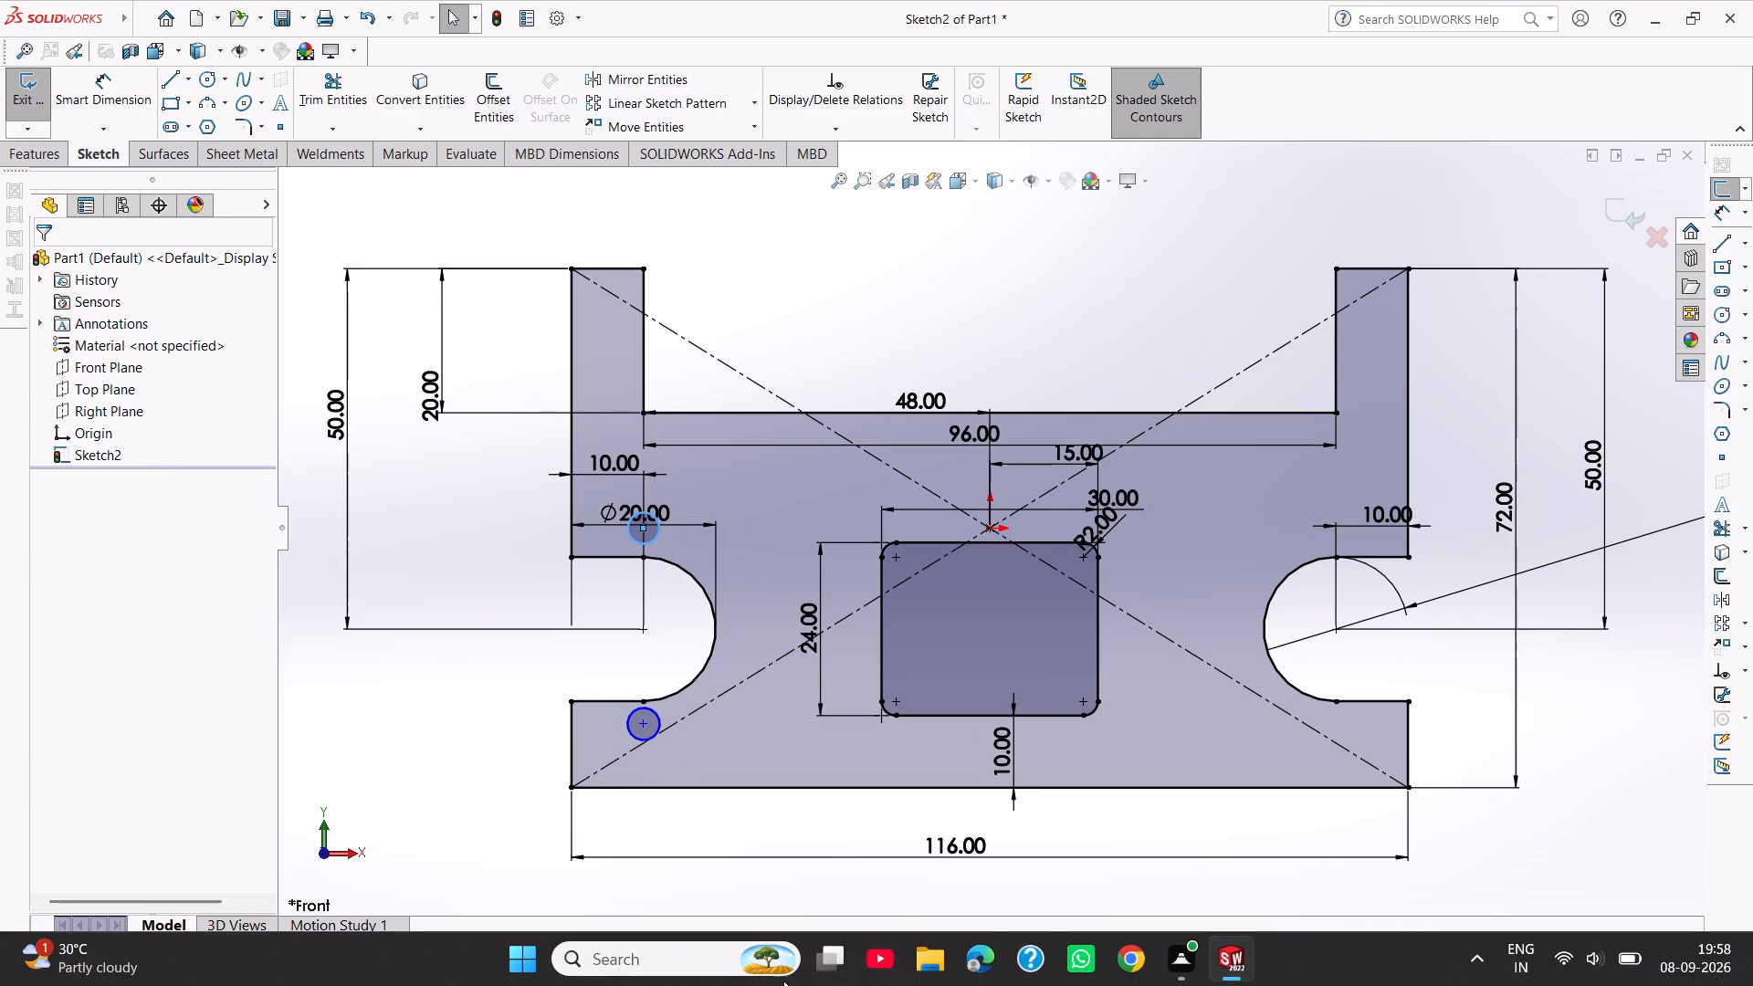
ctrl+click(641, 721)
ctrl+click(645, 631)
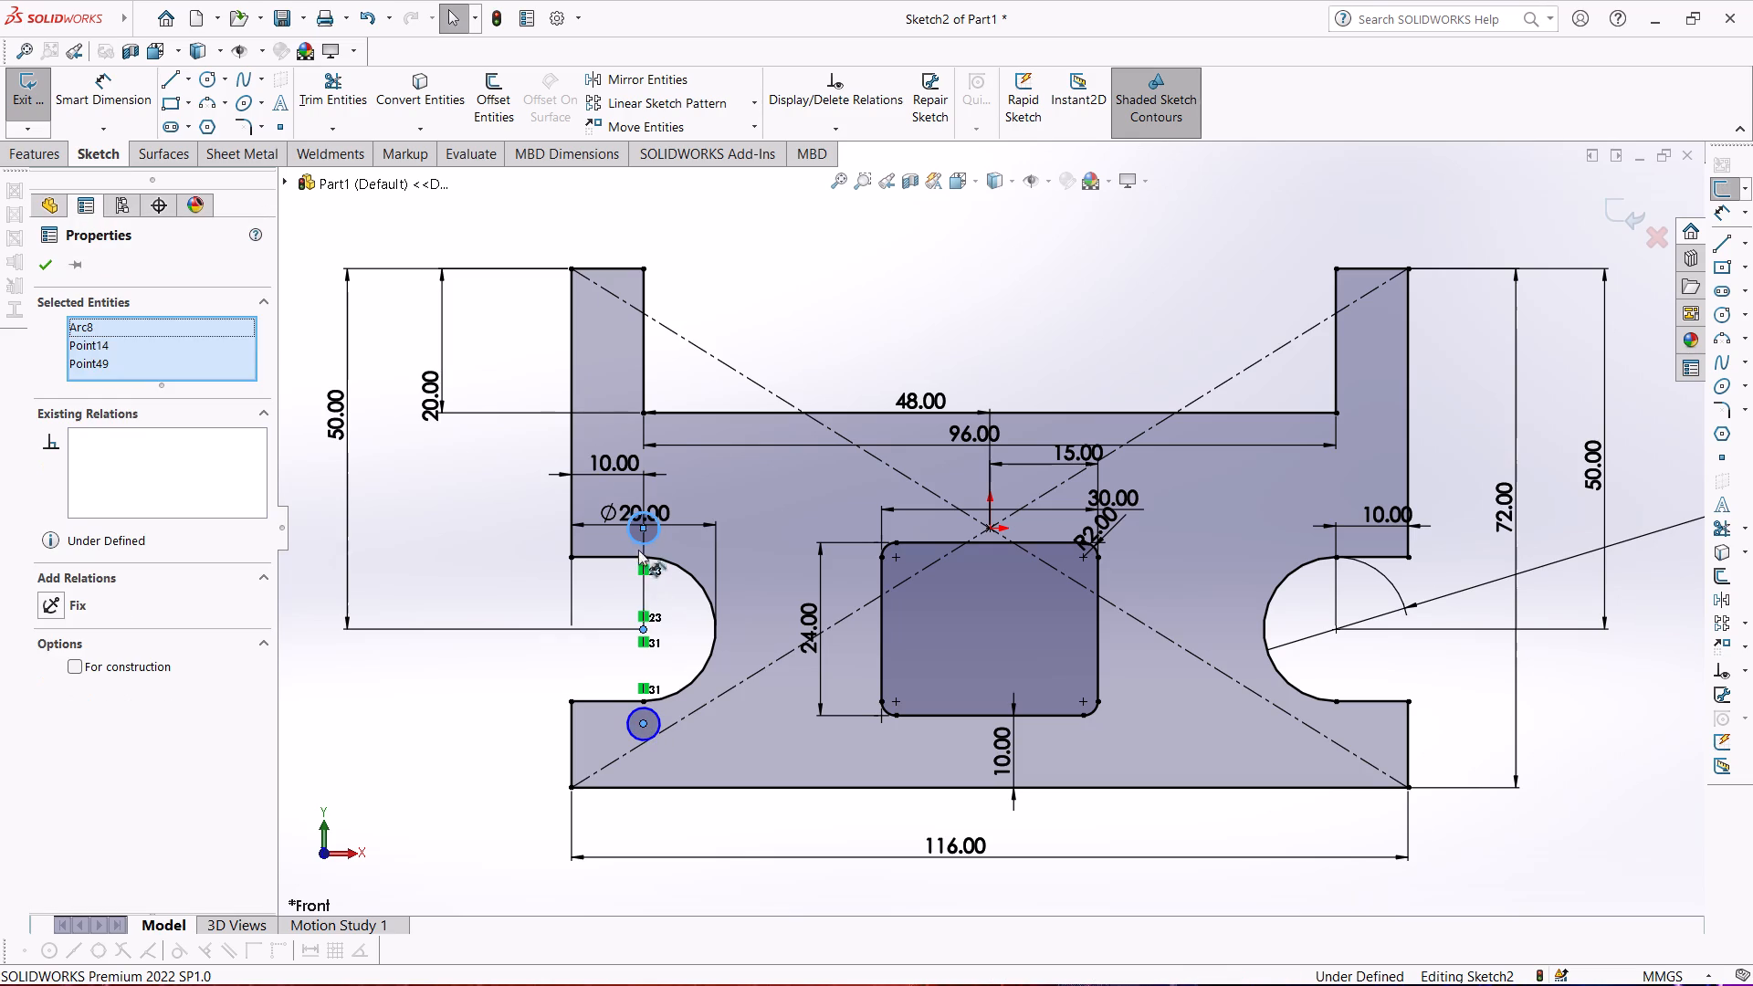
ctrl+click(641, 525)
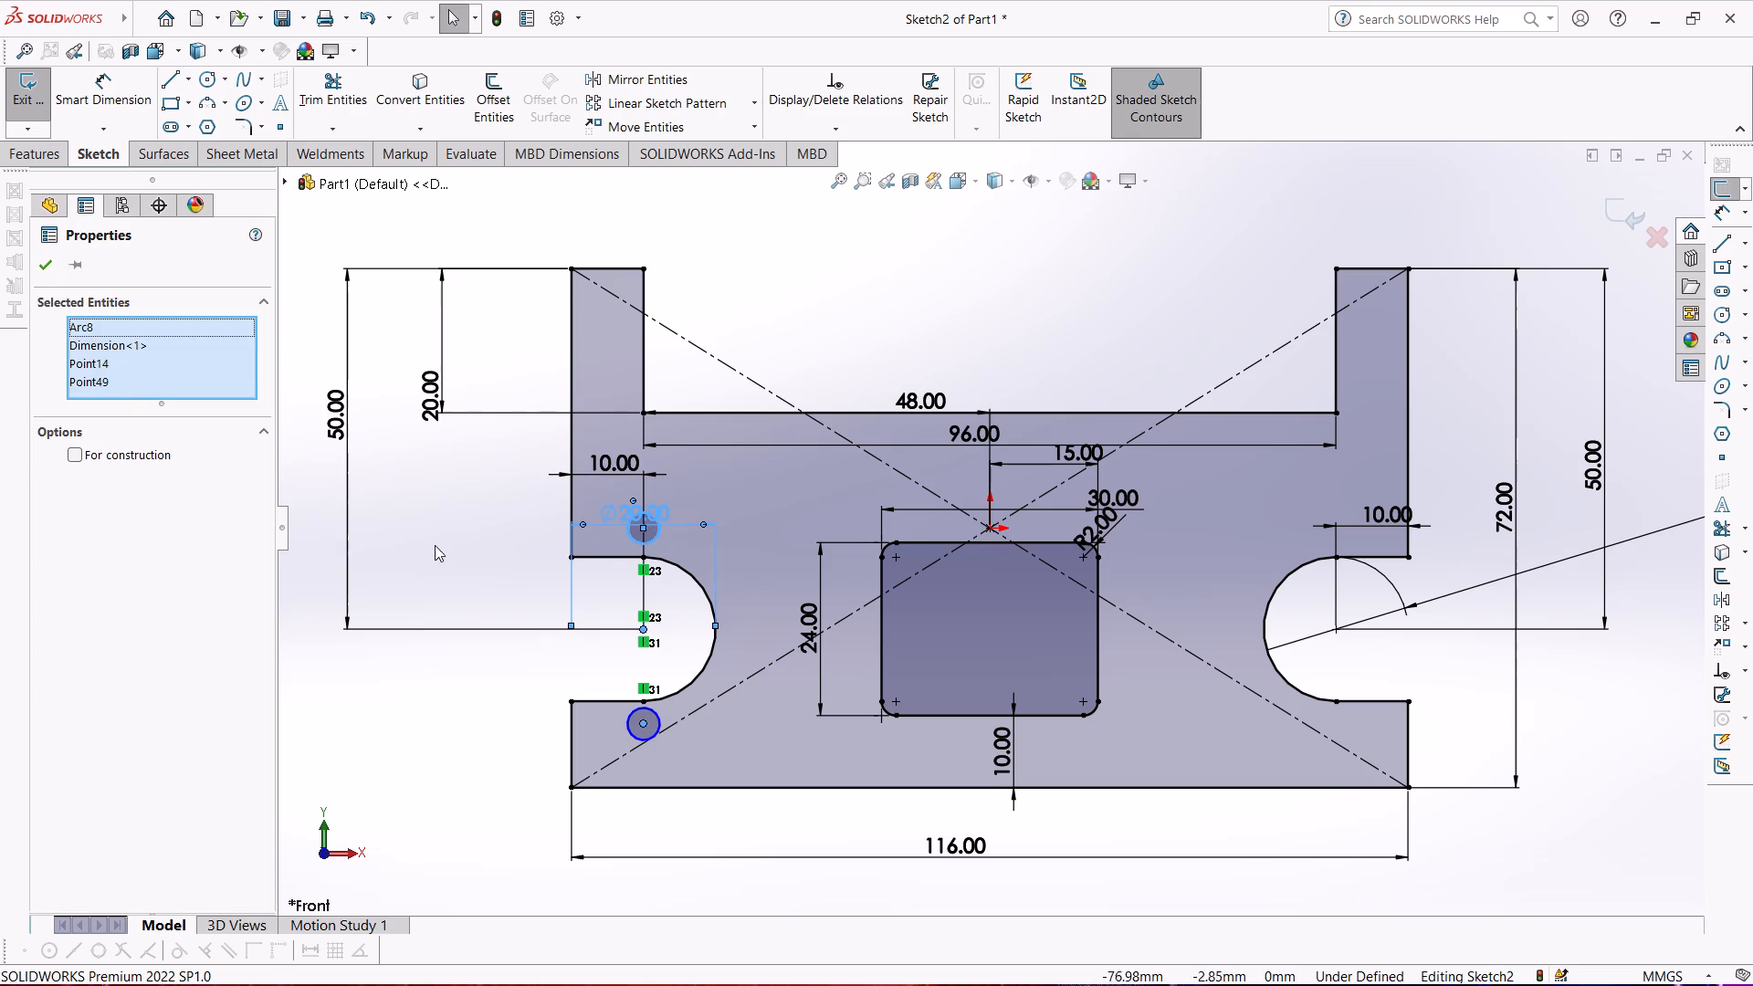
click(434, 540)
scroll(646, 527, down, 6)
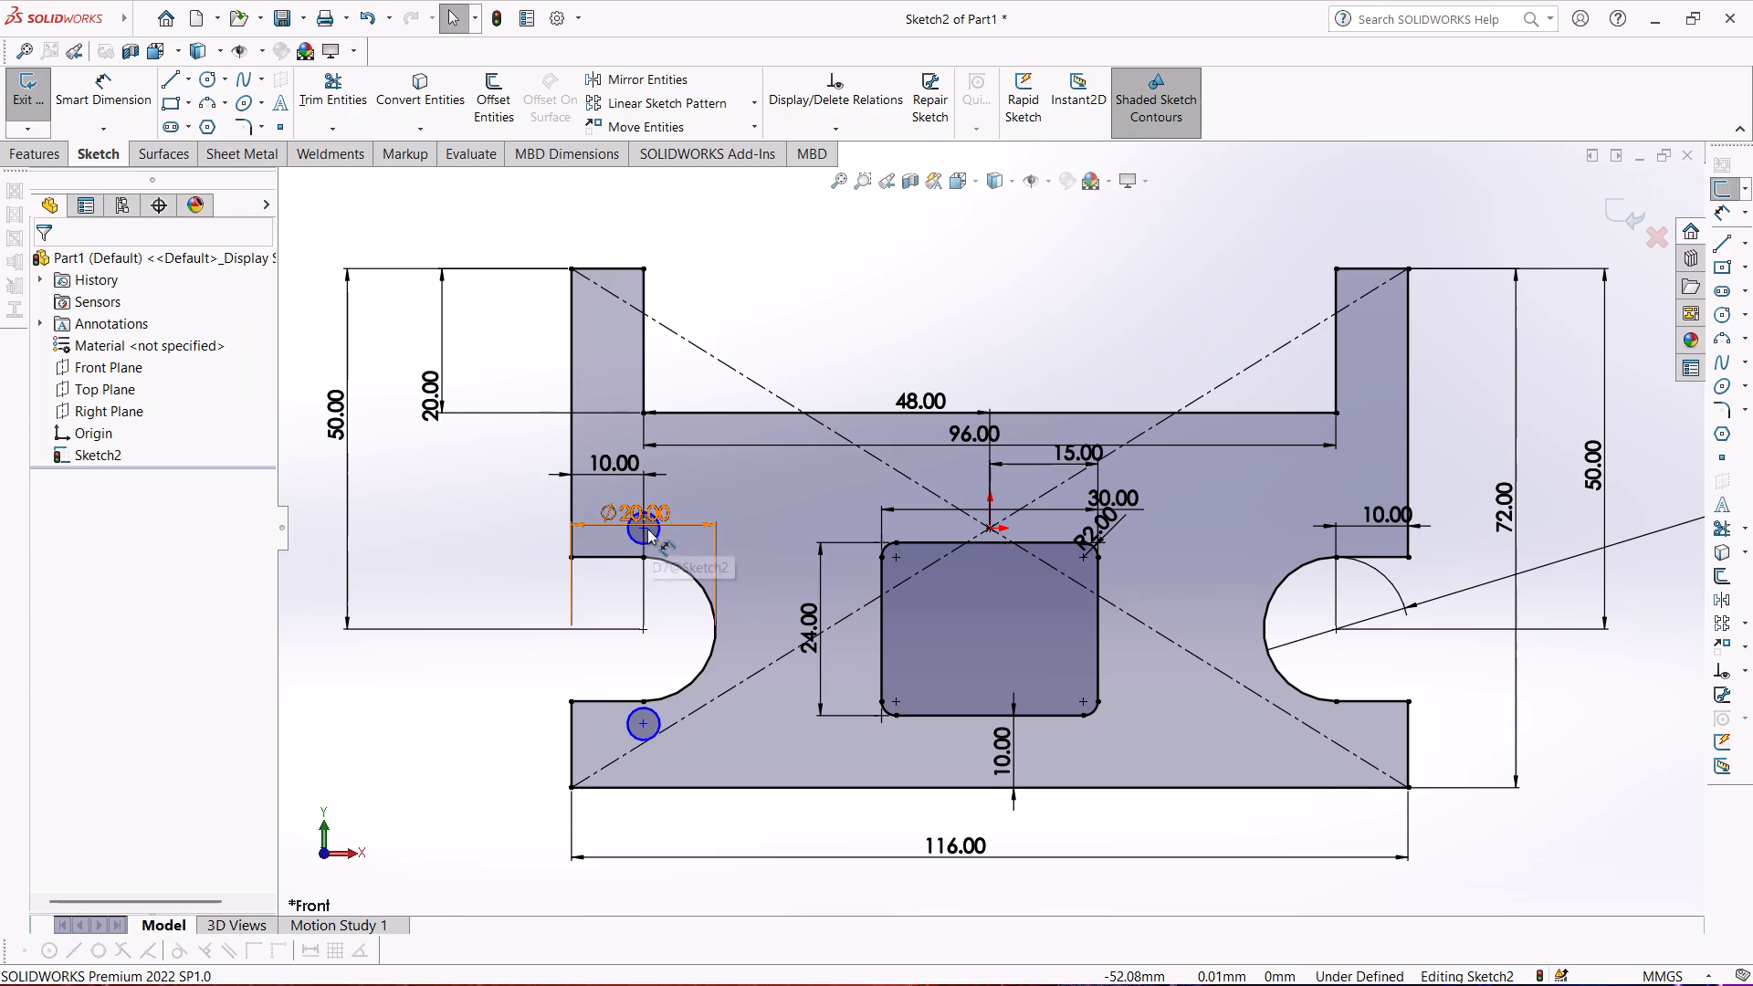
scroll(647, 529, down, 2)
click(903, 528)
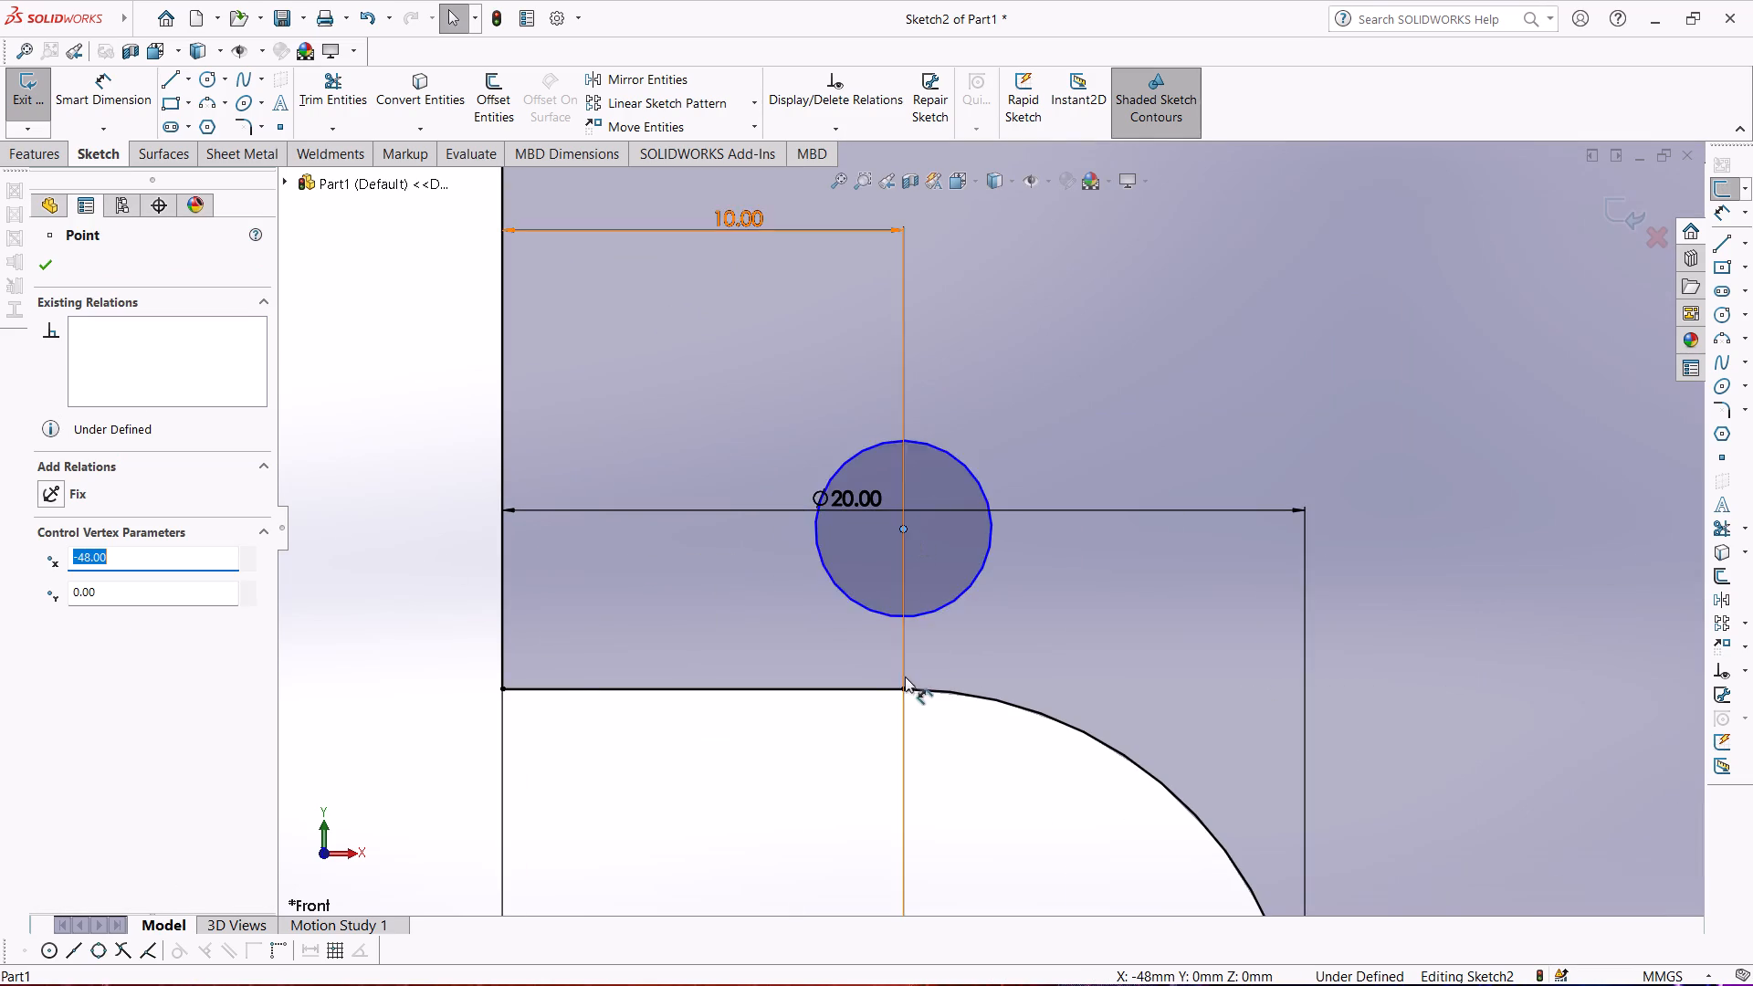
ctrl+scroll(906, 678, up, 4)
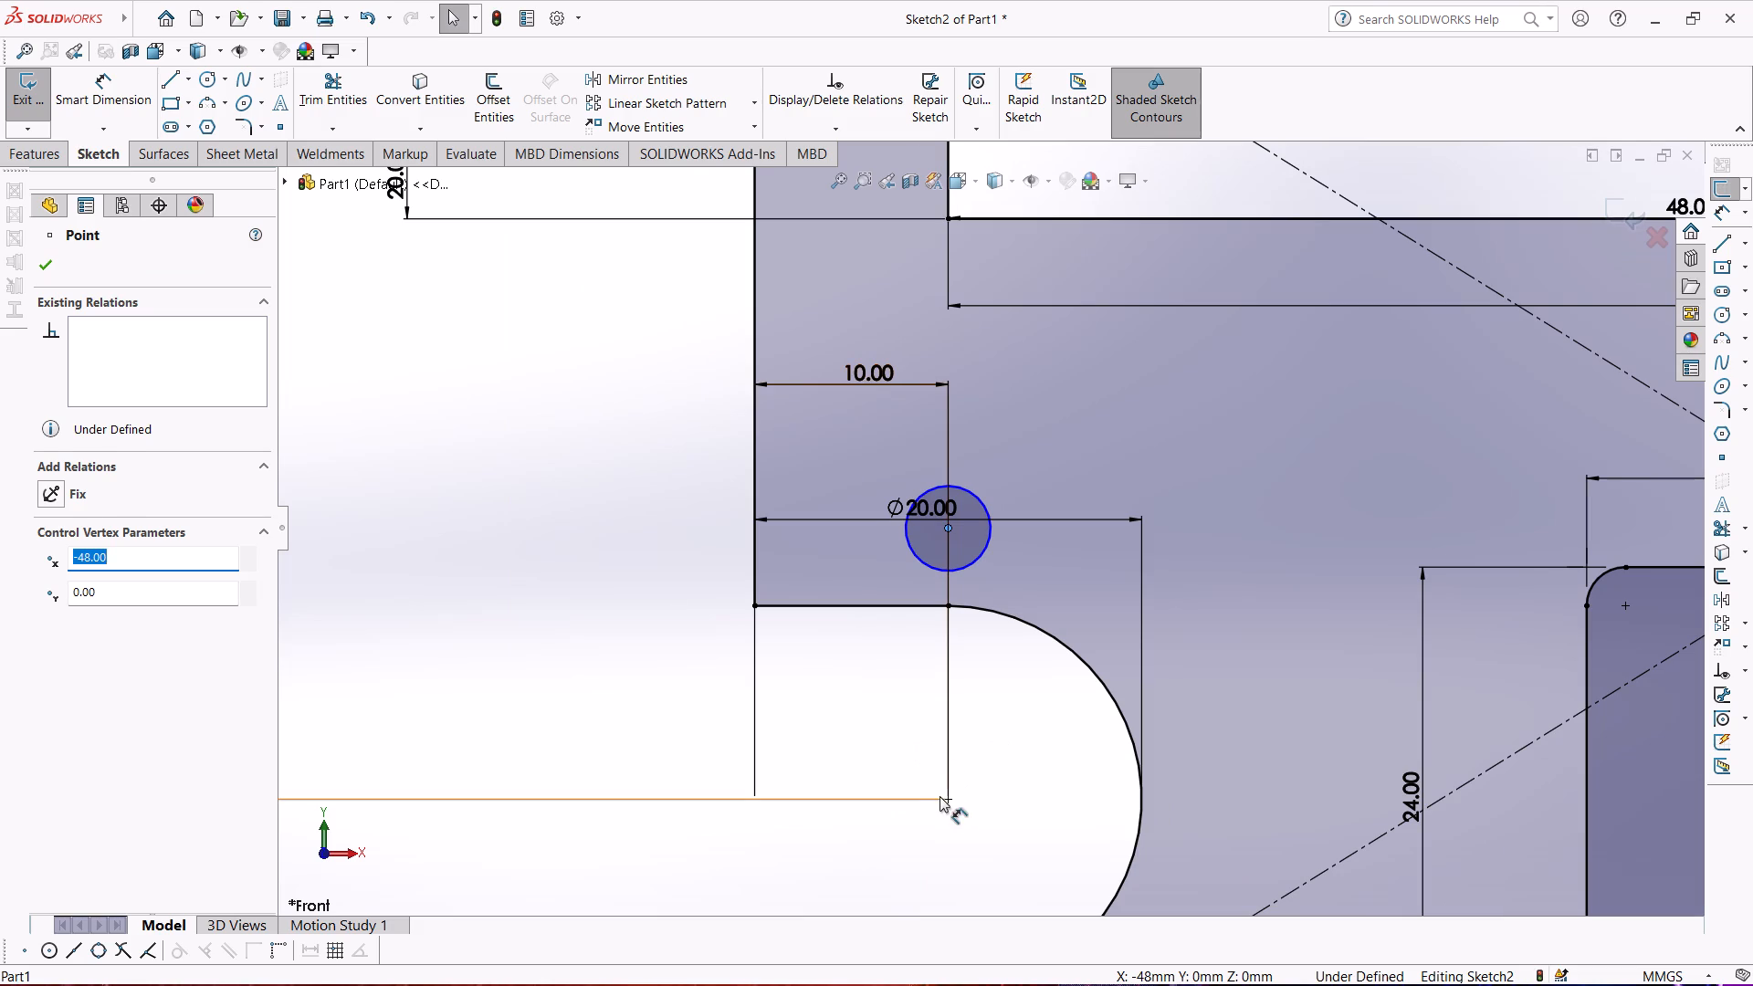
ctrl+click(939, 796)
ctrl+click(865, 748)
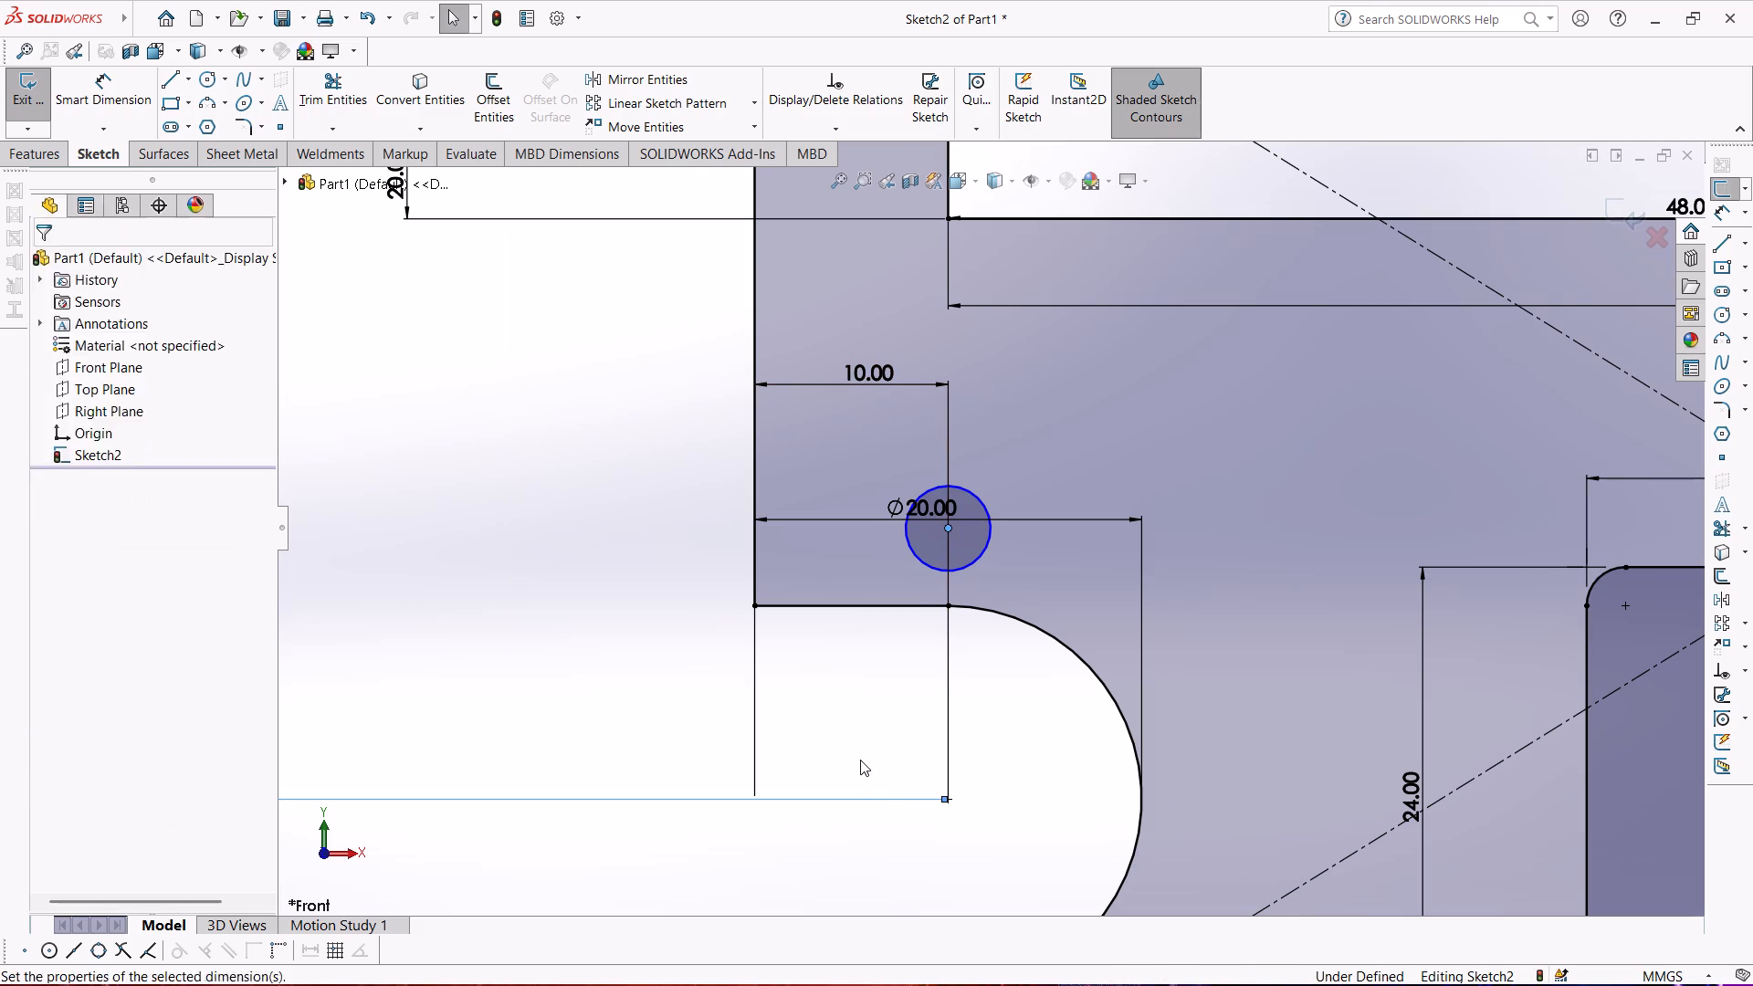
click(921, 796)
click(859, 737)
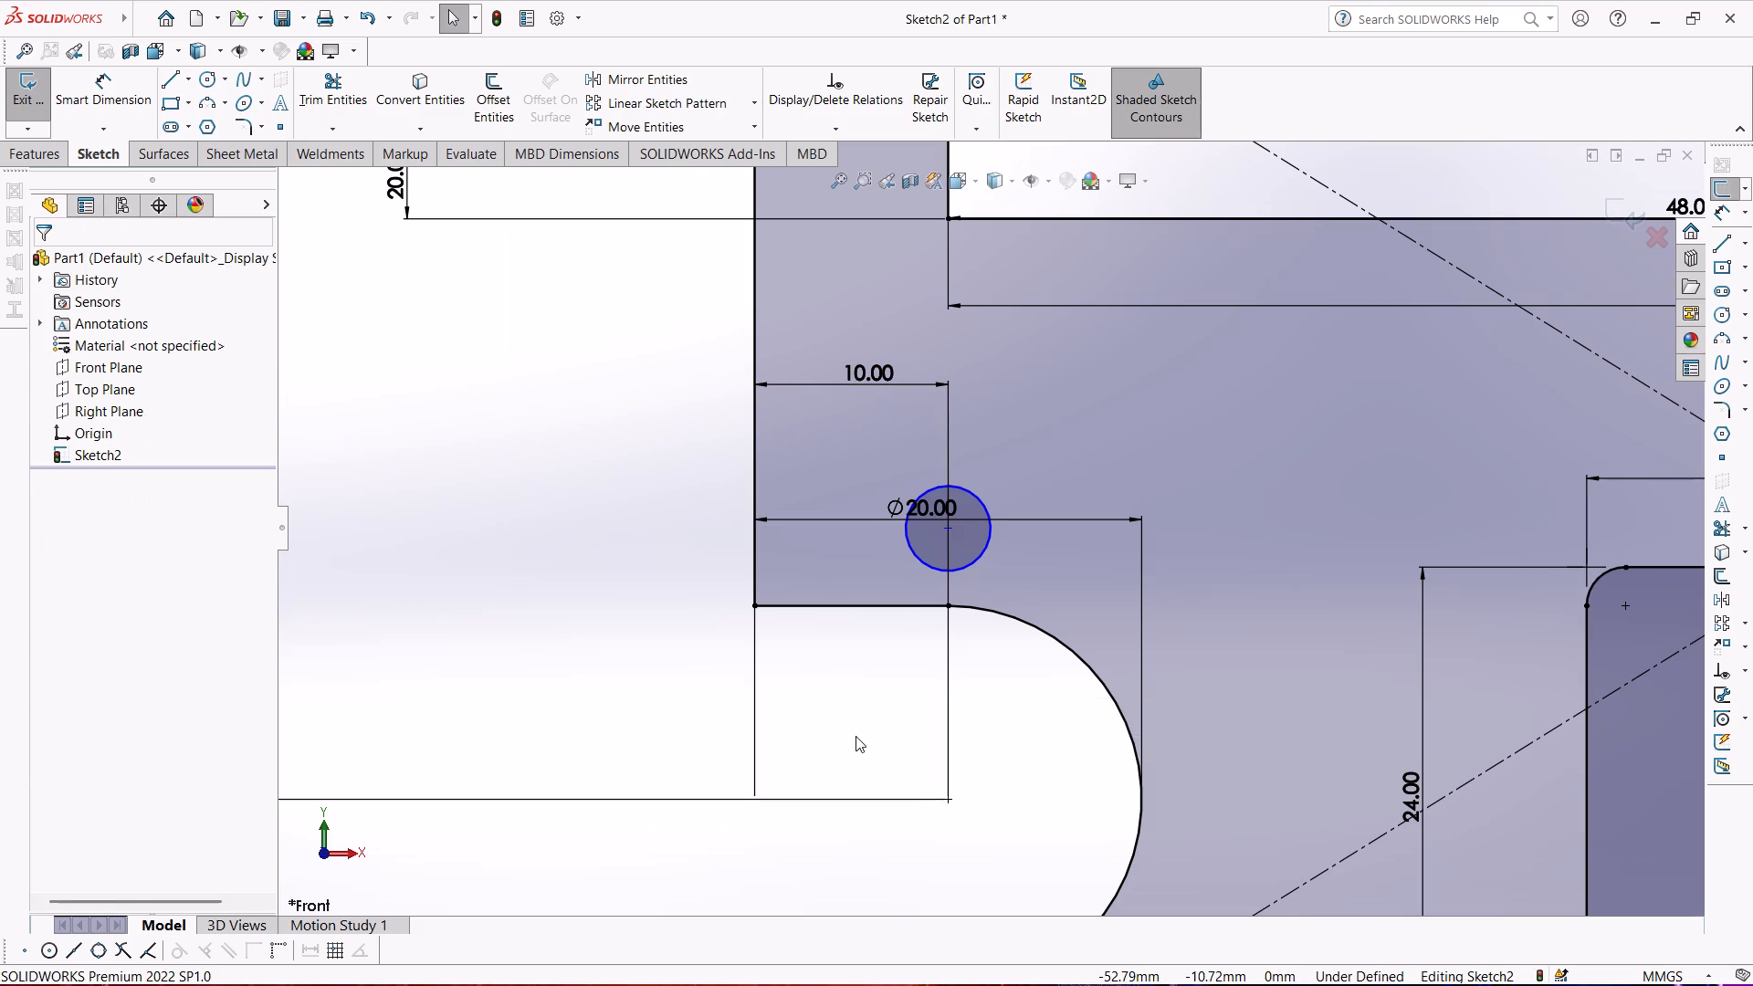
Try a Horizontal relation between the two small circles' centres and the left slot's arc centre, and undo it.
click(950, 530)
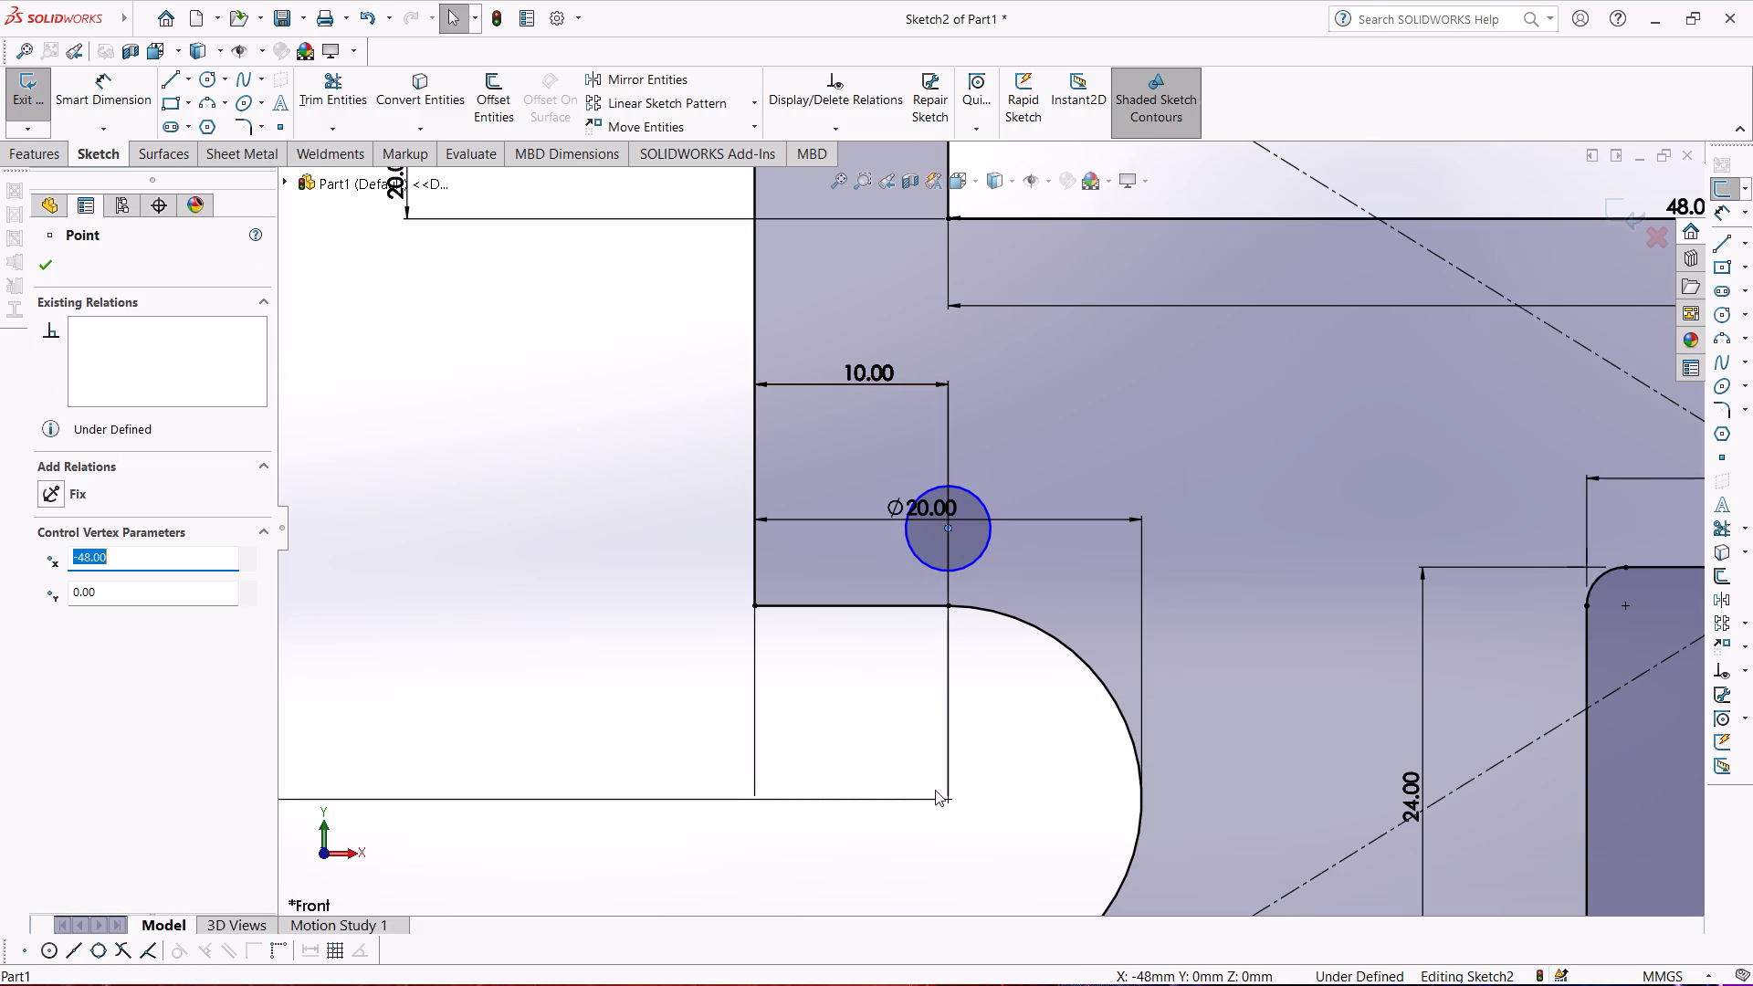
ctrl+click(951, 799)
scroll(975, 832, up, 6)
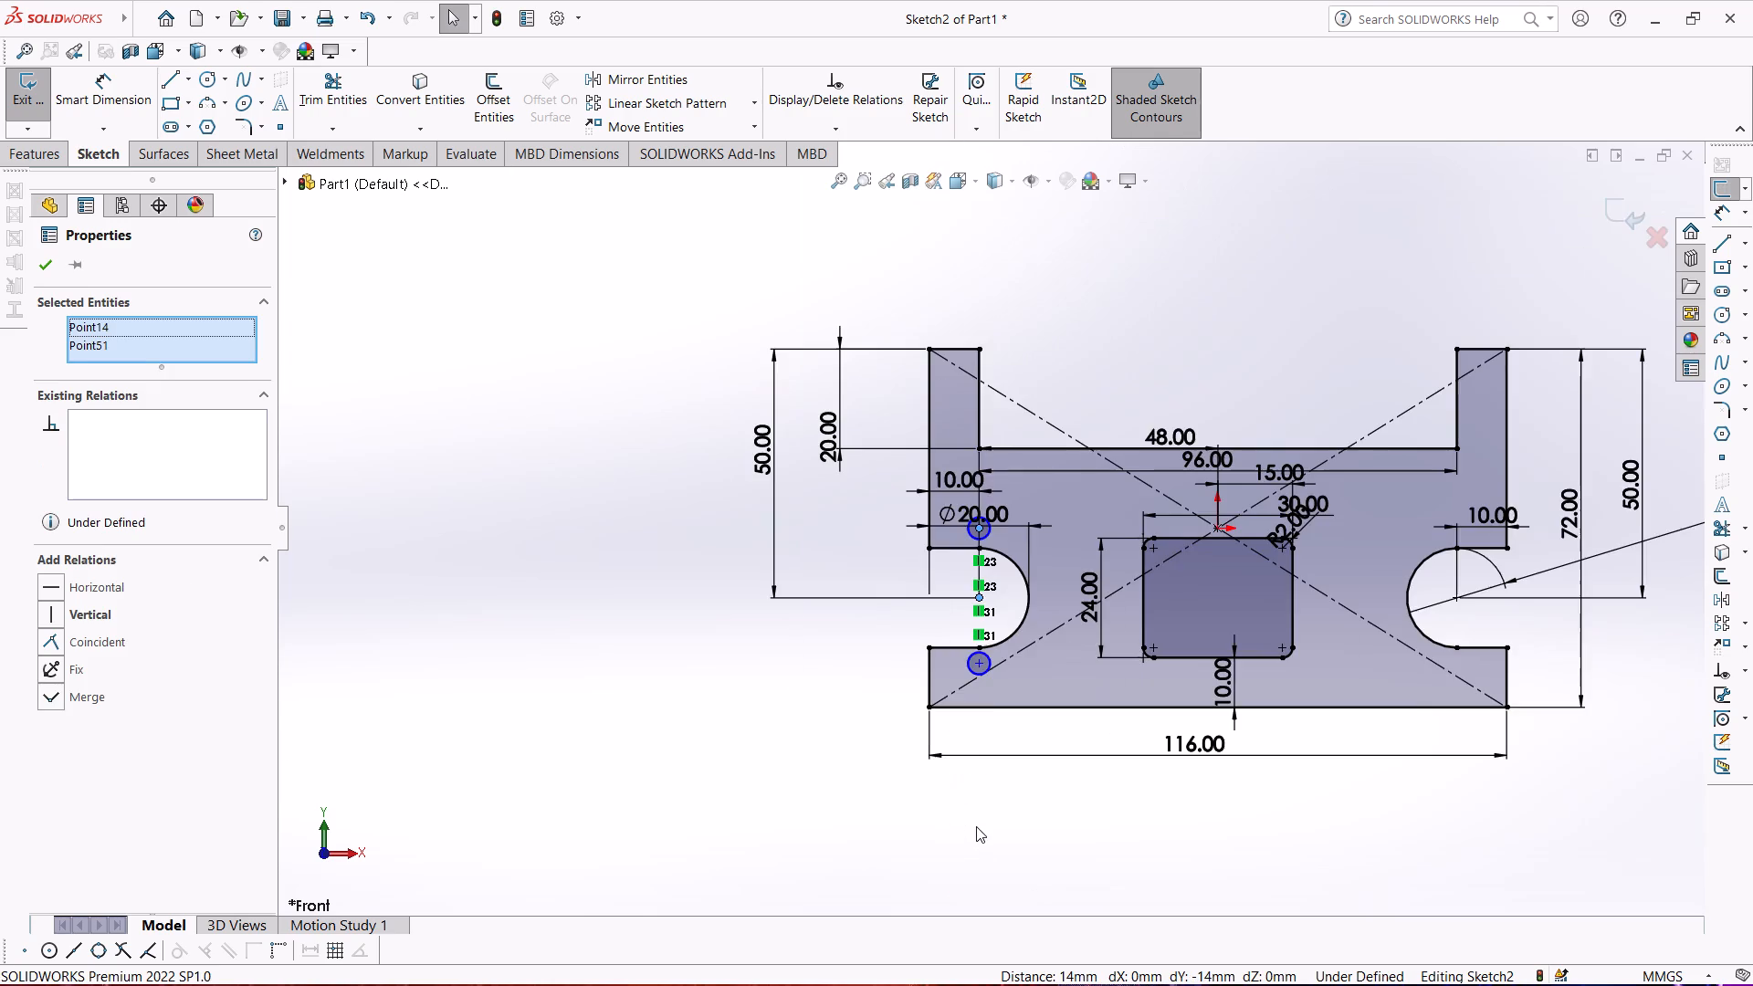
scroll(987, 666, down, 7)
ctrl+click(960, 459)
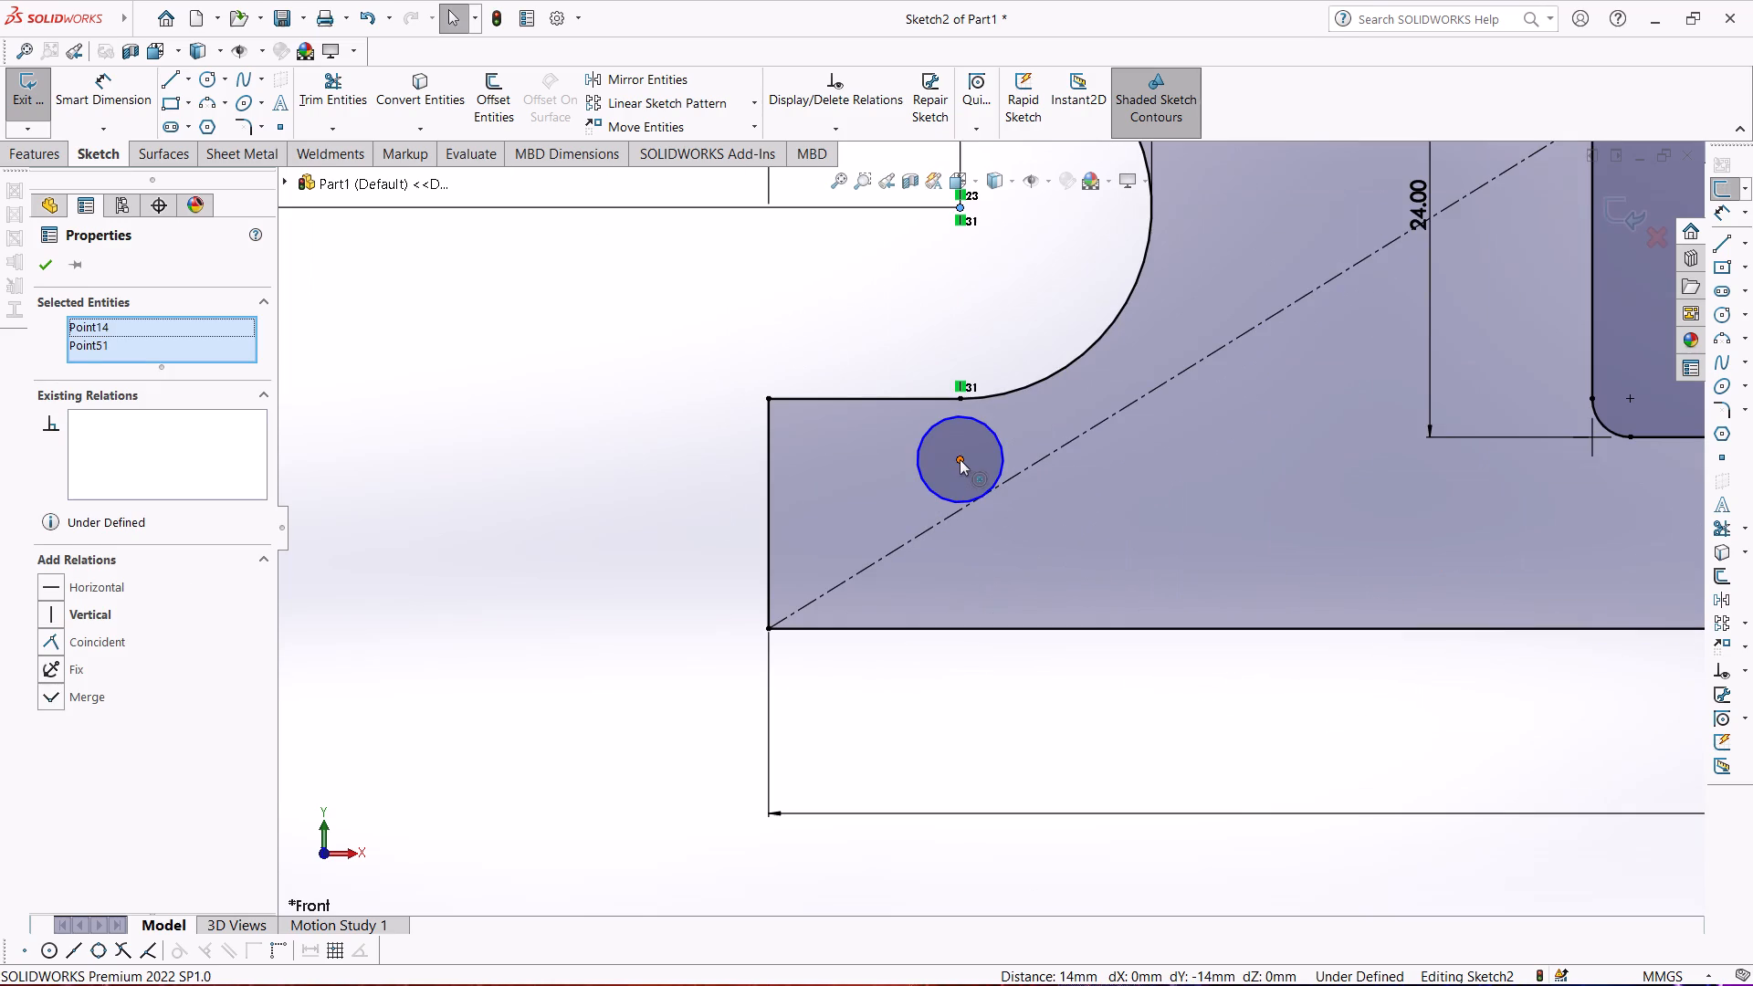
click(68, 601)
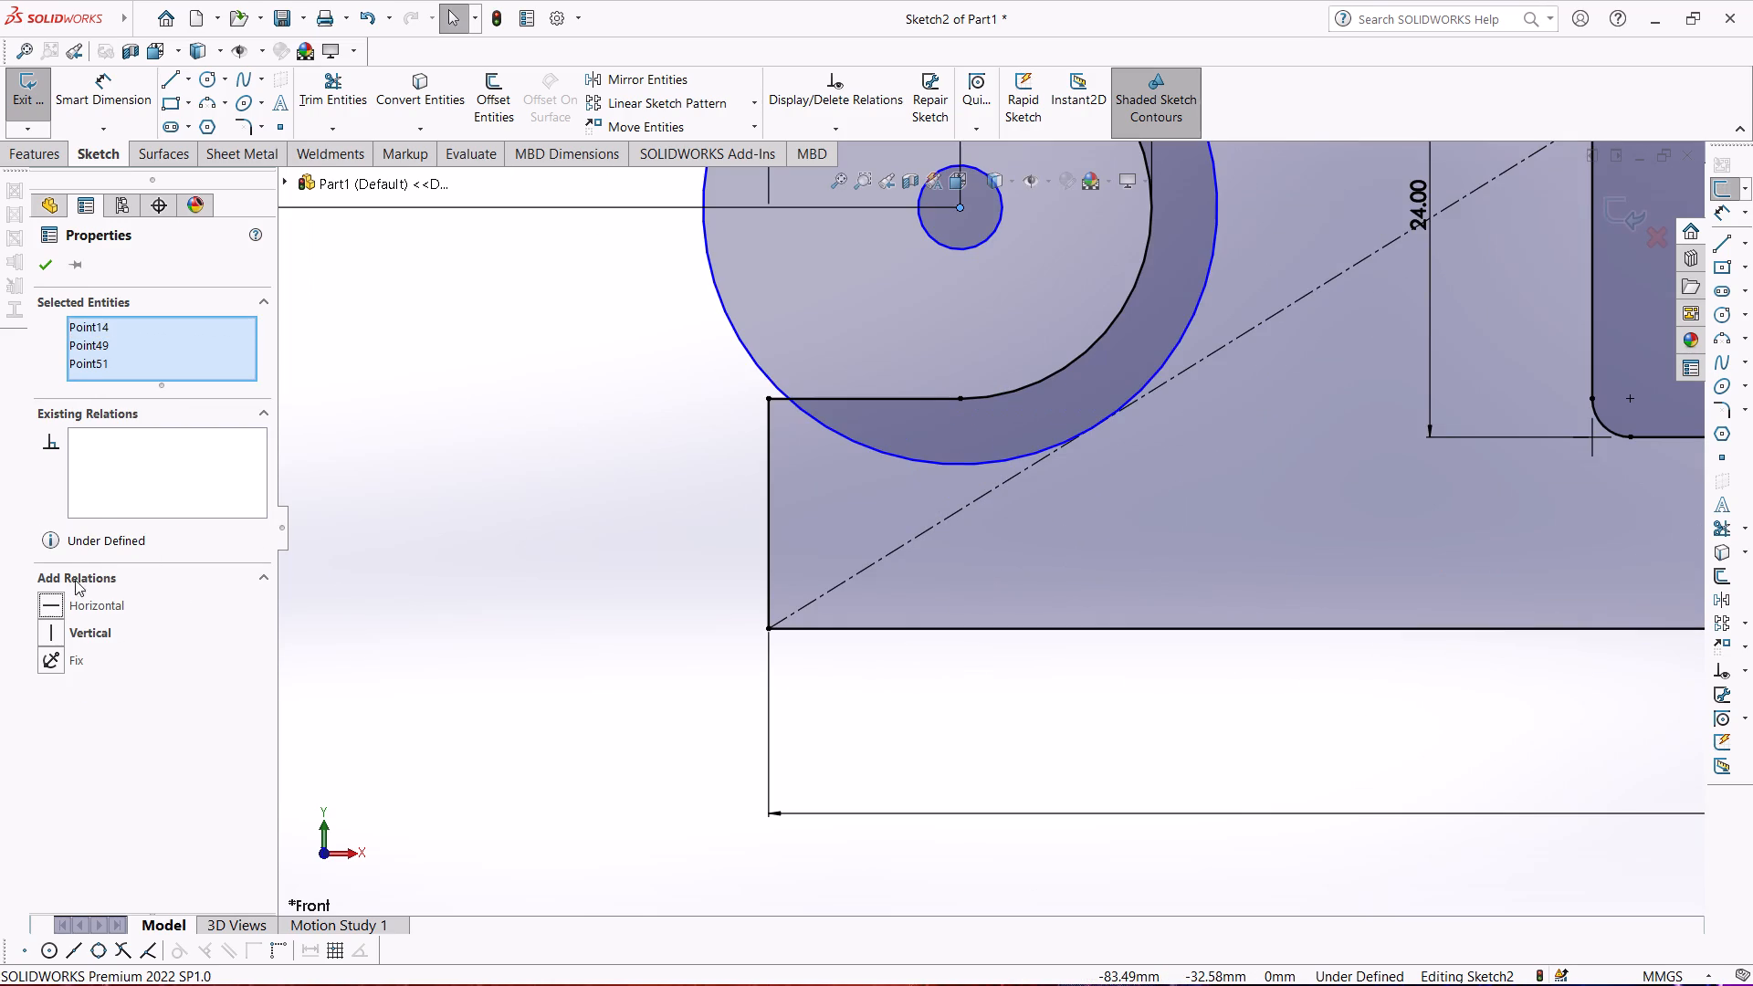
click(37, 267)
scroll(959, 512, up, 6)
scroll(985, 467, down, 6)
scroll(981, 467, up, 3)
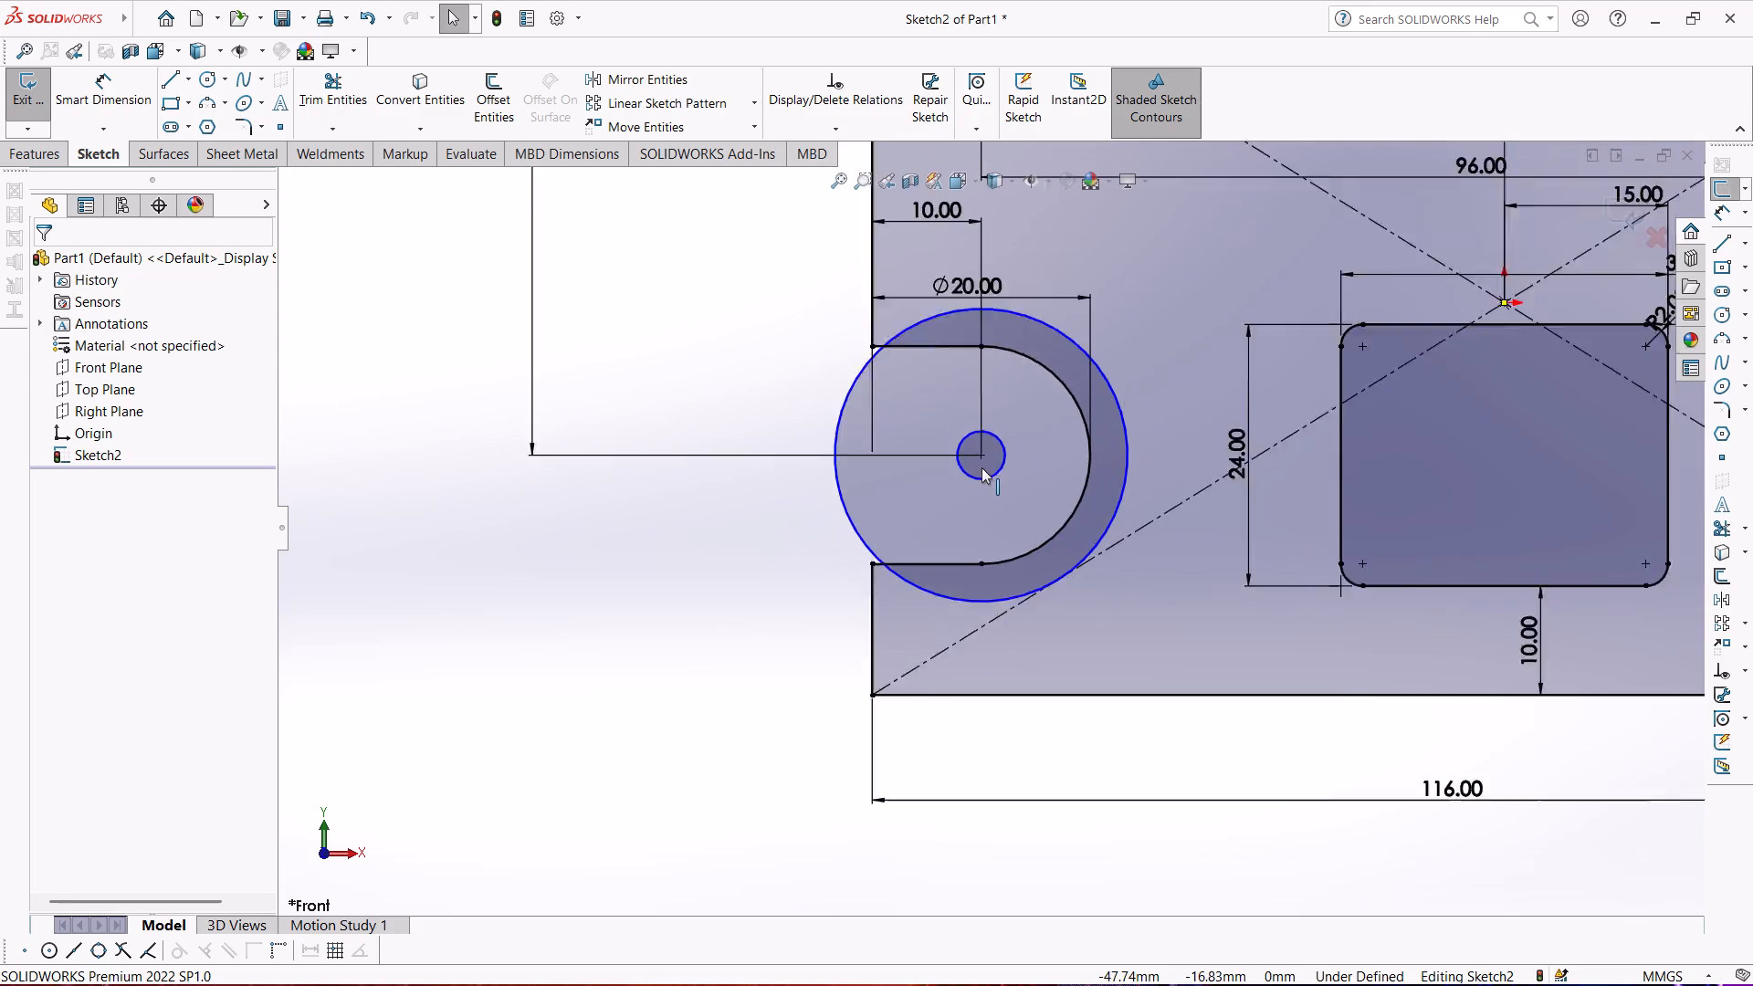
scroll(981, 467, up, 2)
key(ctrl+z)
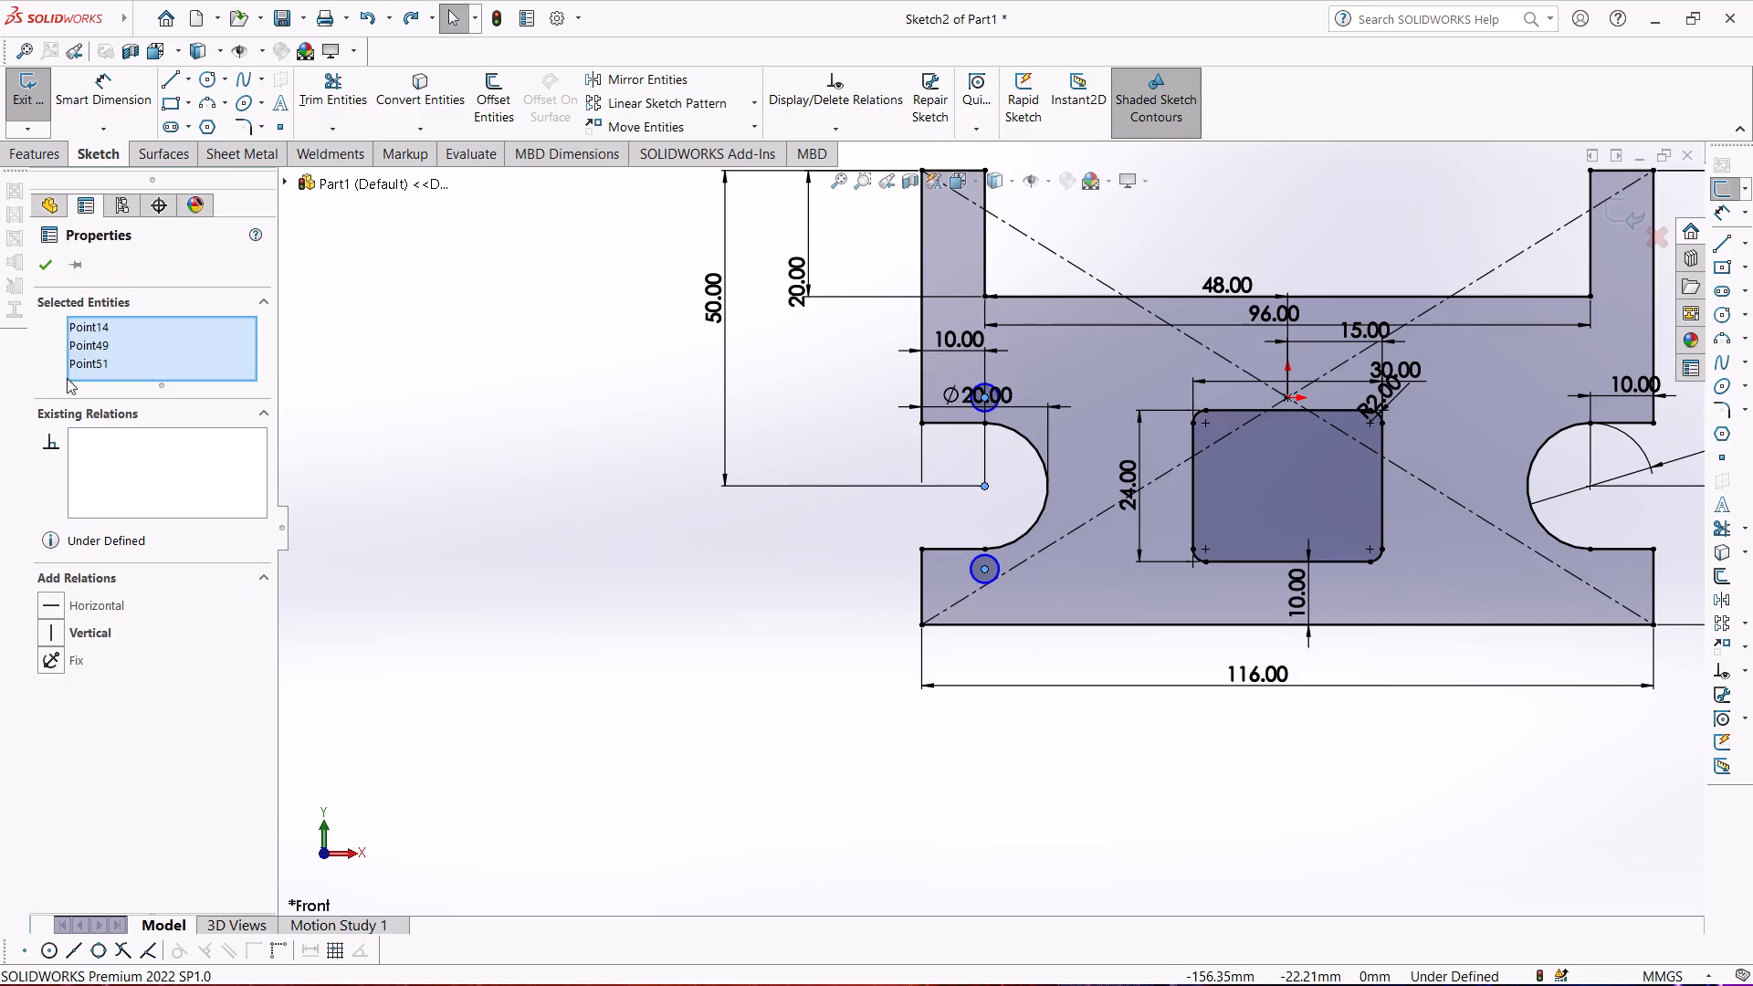
With Smart Dimension active, move the left slot's 20 mm diameter dimension upward, clear of the upper small circle.
click(92, 78)
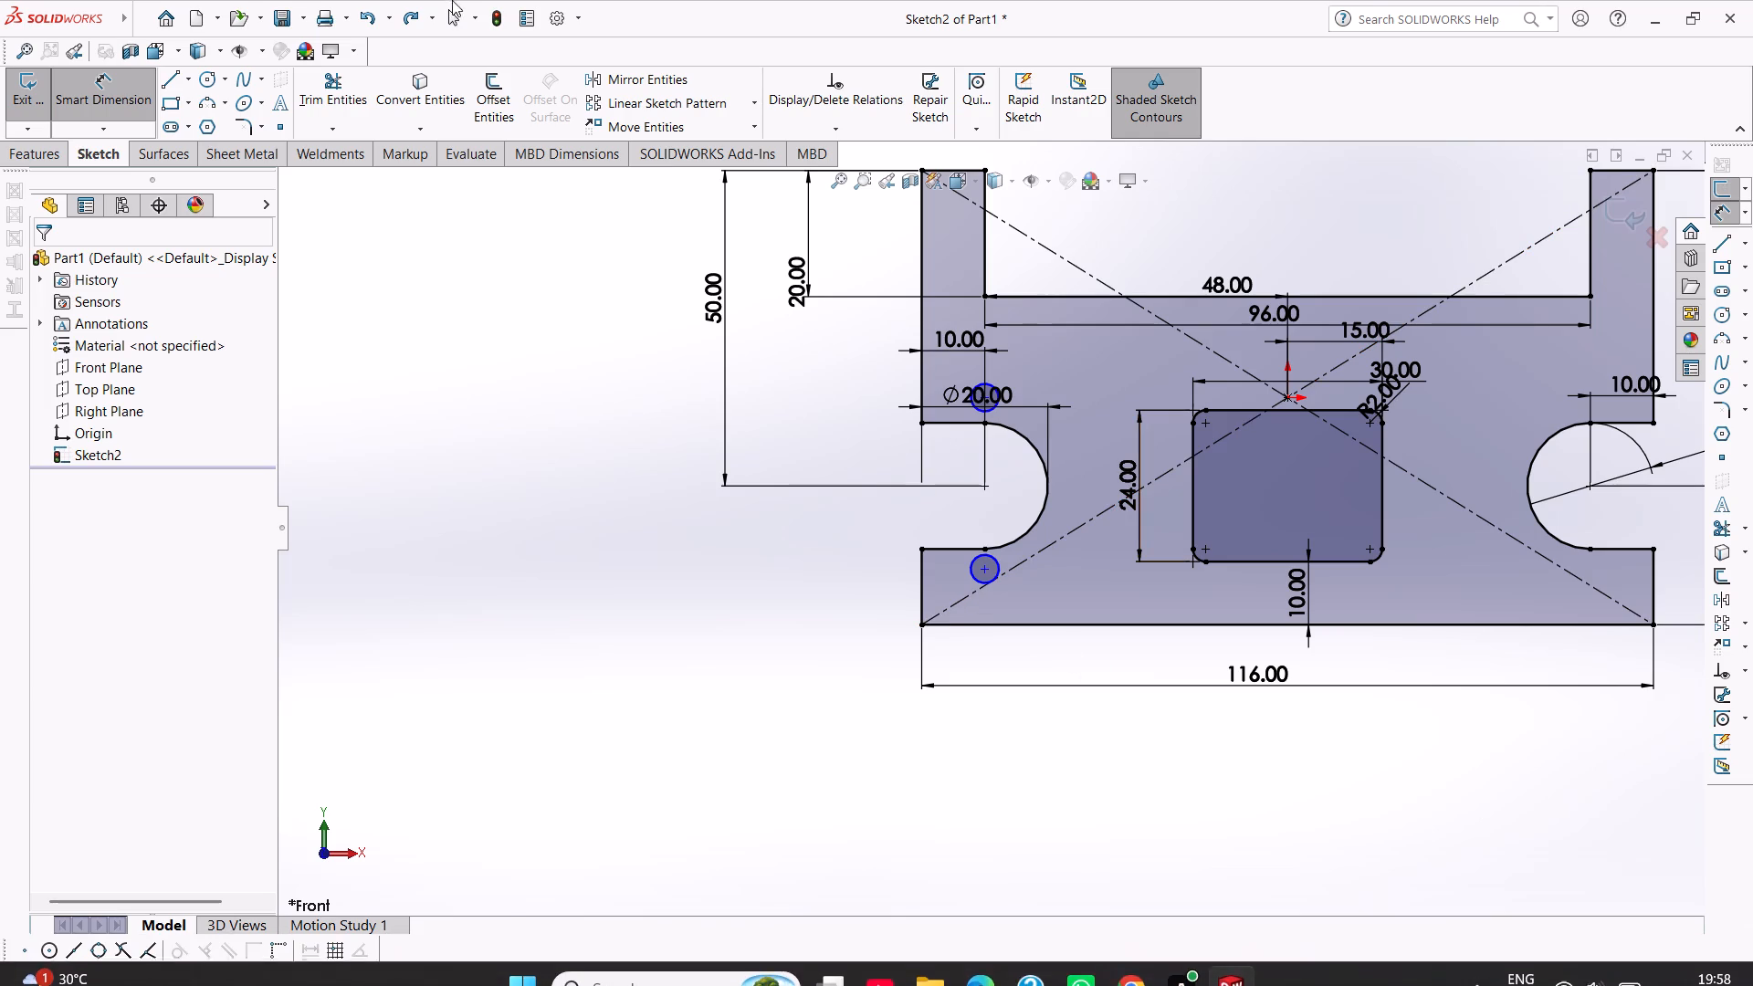
drag(983, 398, 994, 287)
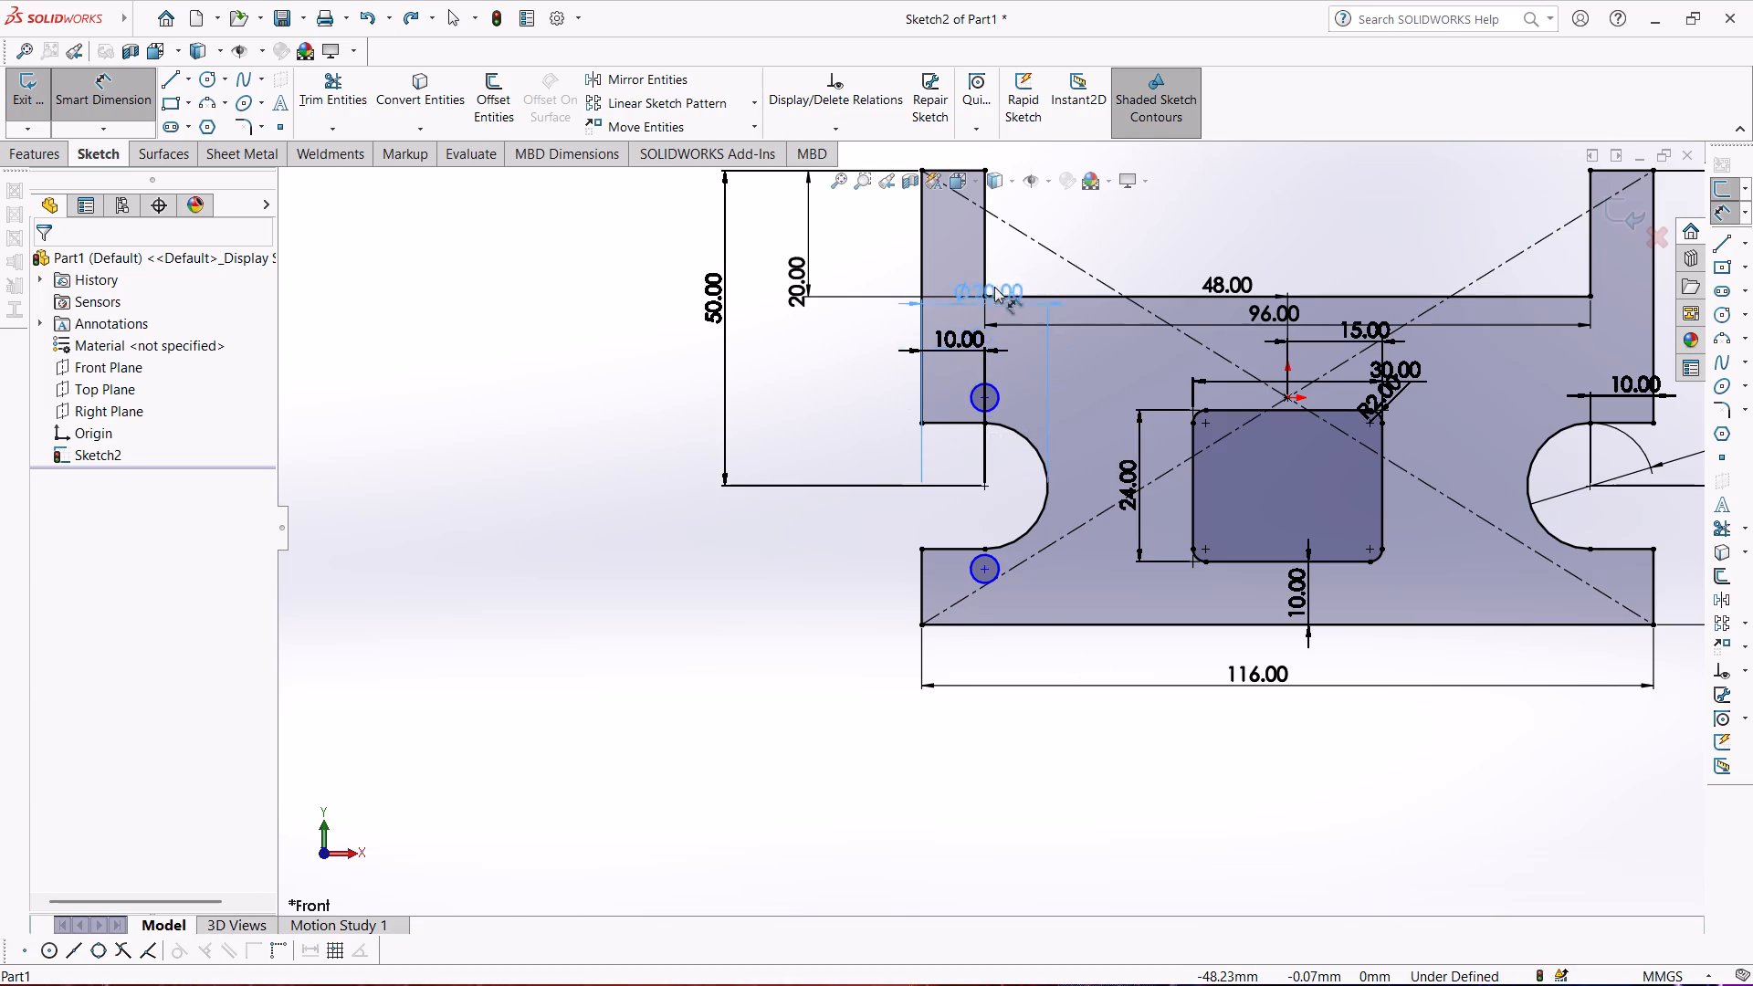
Move the left slot's 20 mm diameter dimension and 10 mm centre-offset dimension upward, clear of the upper small circle.
drag(994, 287, 1002, 256)
drag(972, 351, 970, 328)
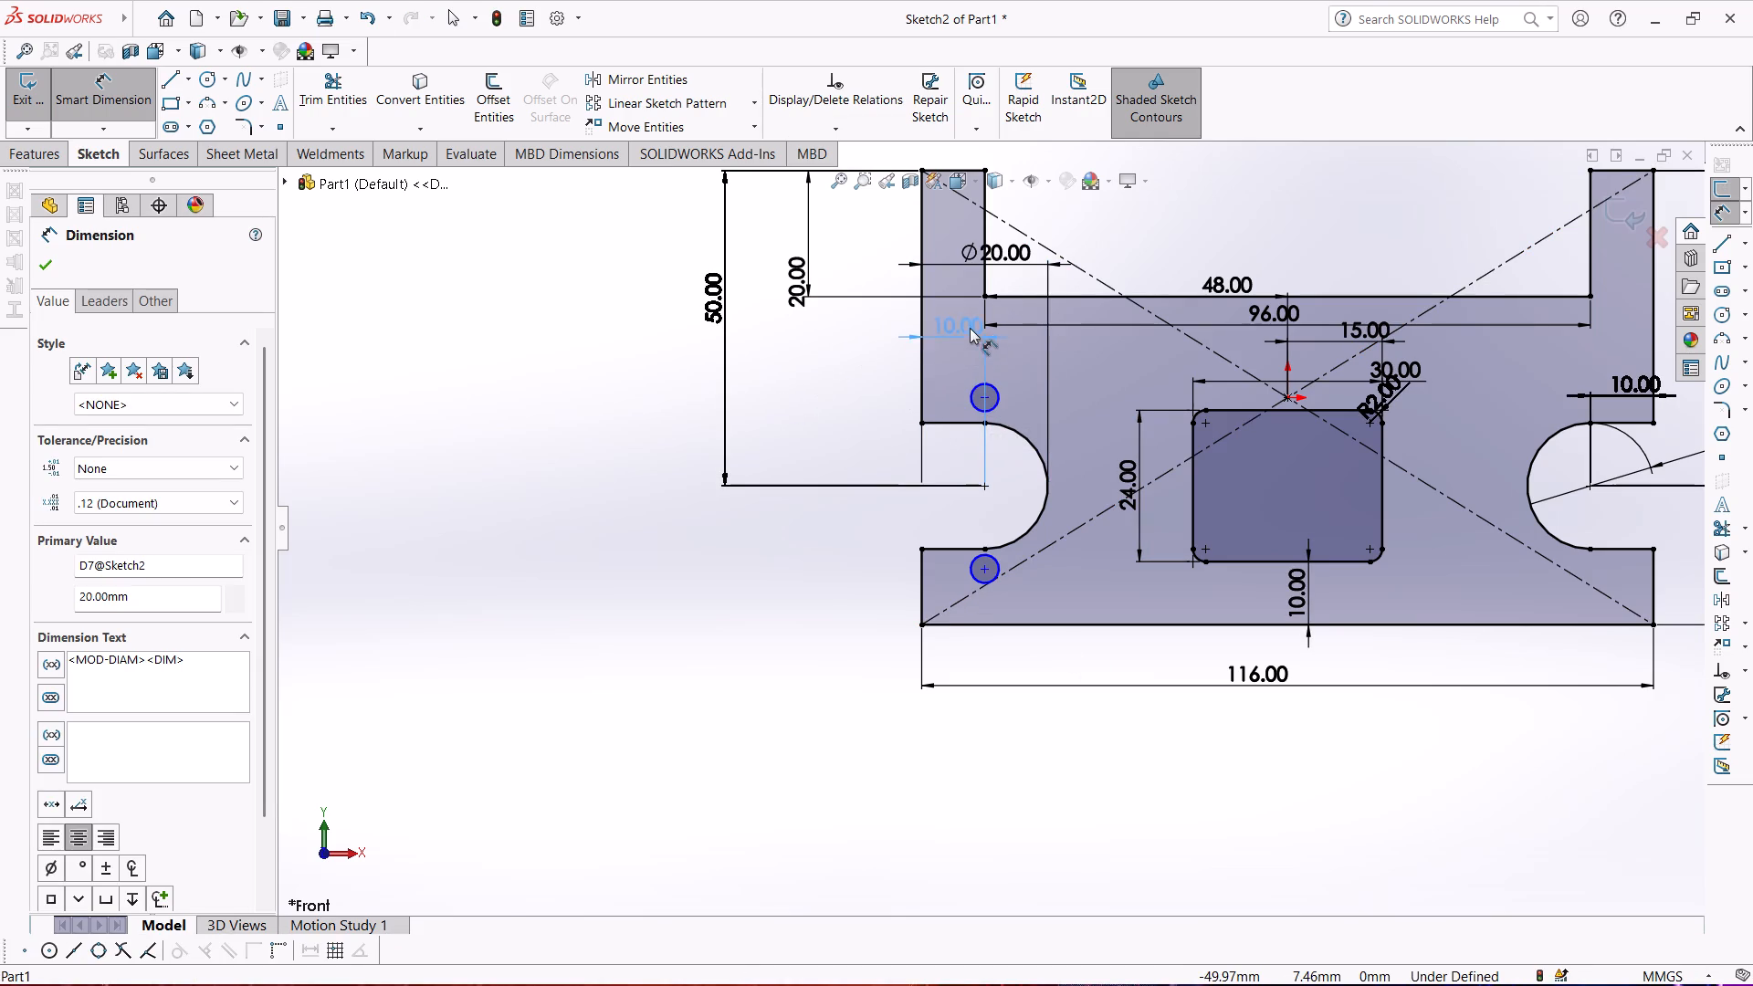
drag(970, 328, 969, 202)
click(825, 404)
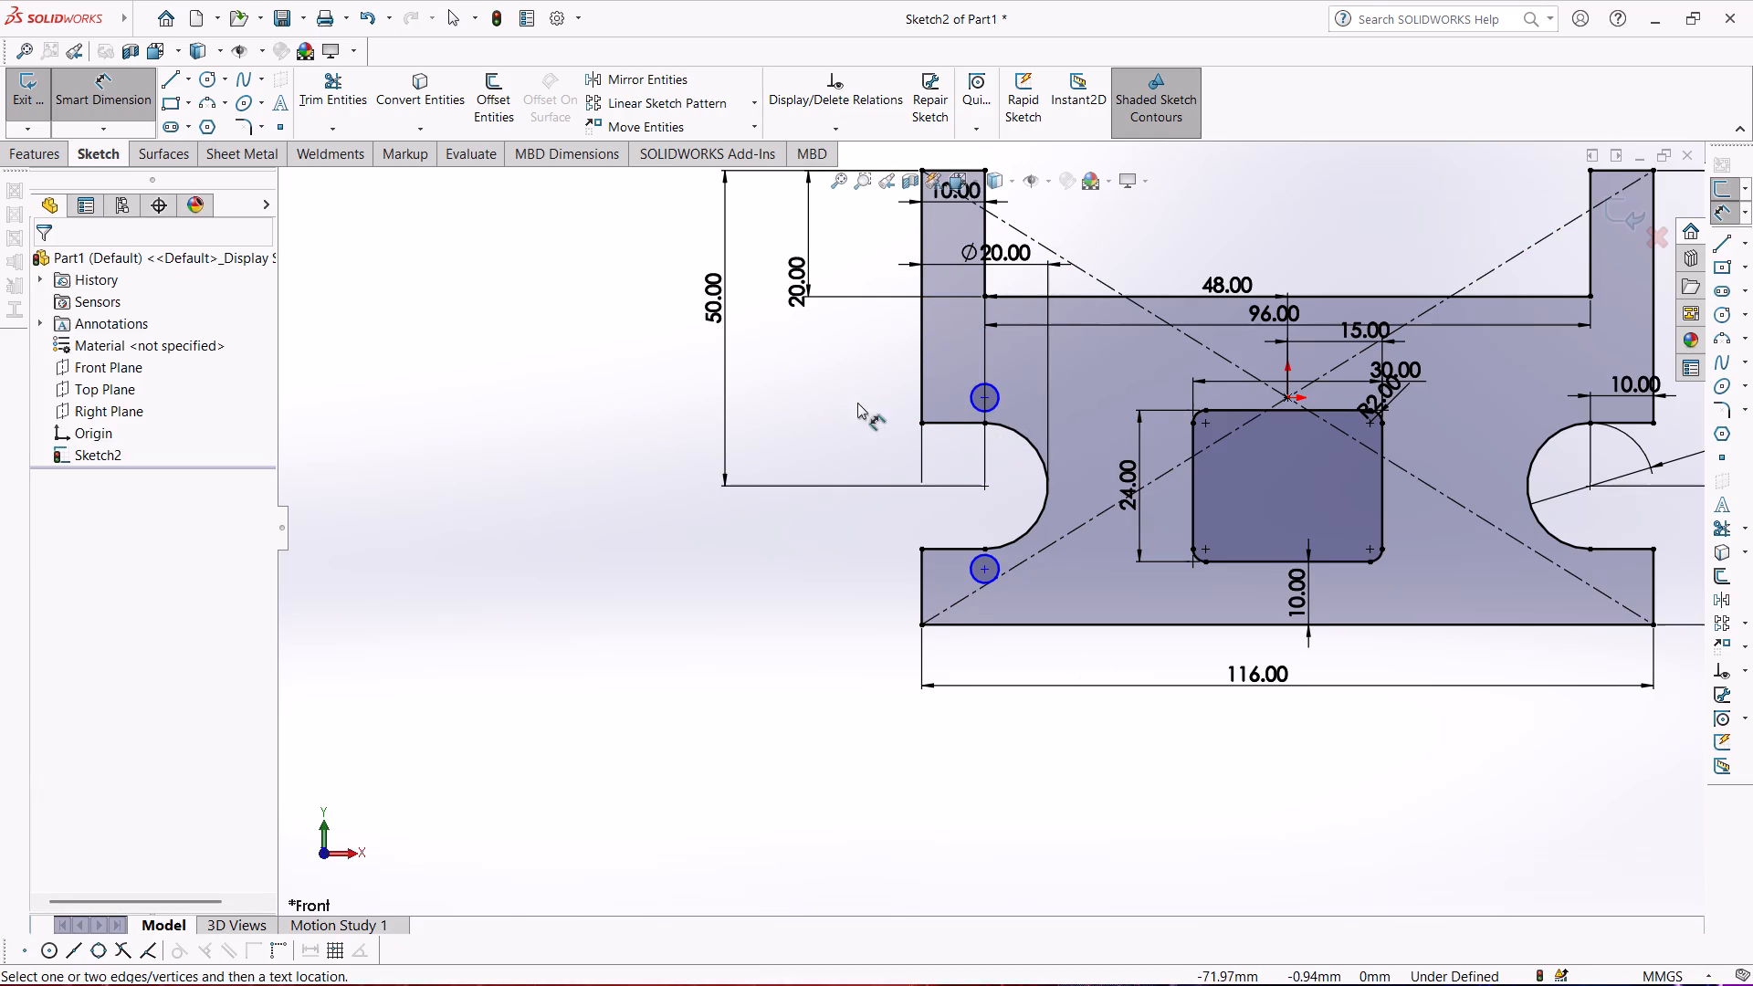
Dimension both small circles above and below the left slot to a diameter of 3.5 mm.
click(989, 390)
click(1013, 367)
text(3.5)
key(Return)
click(995, 558)
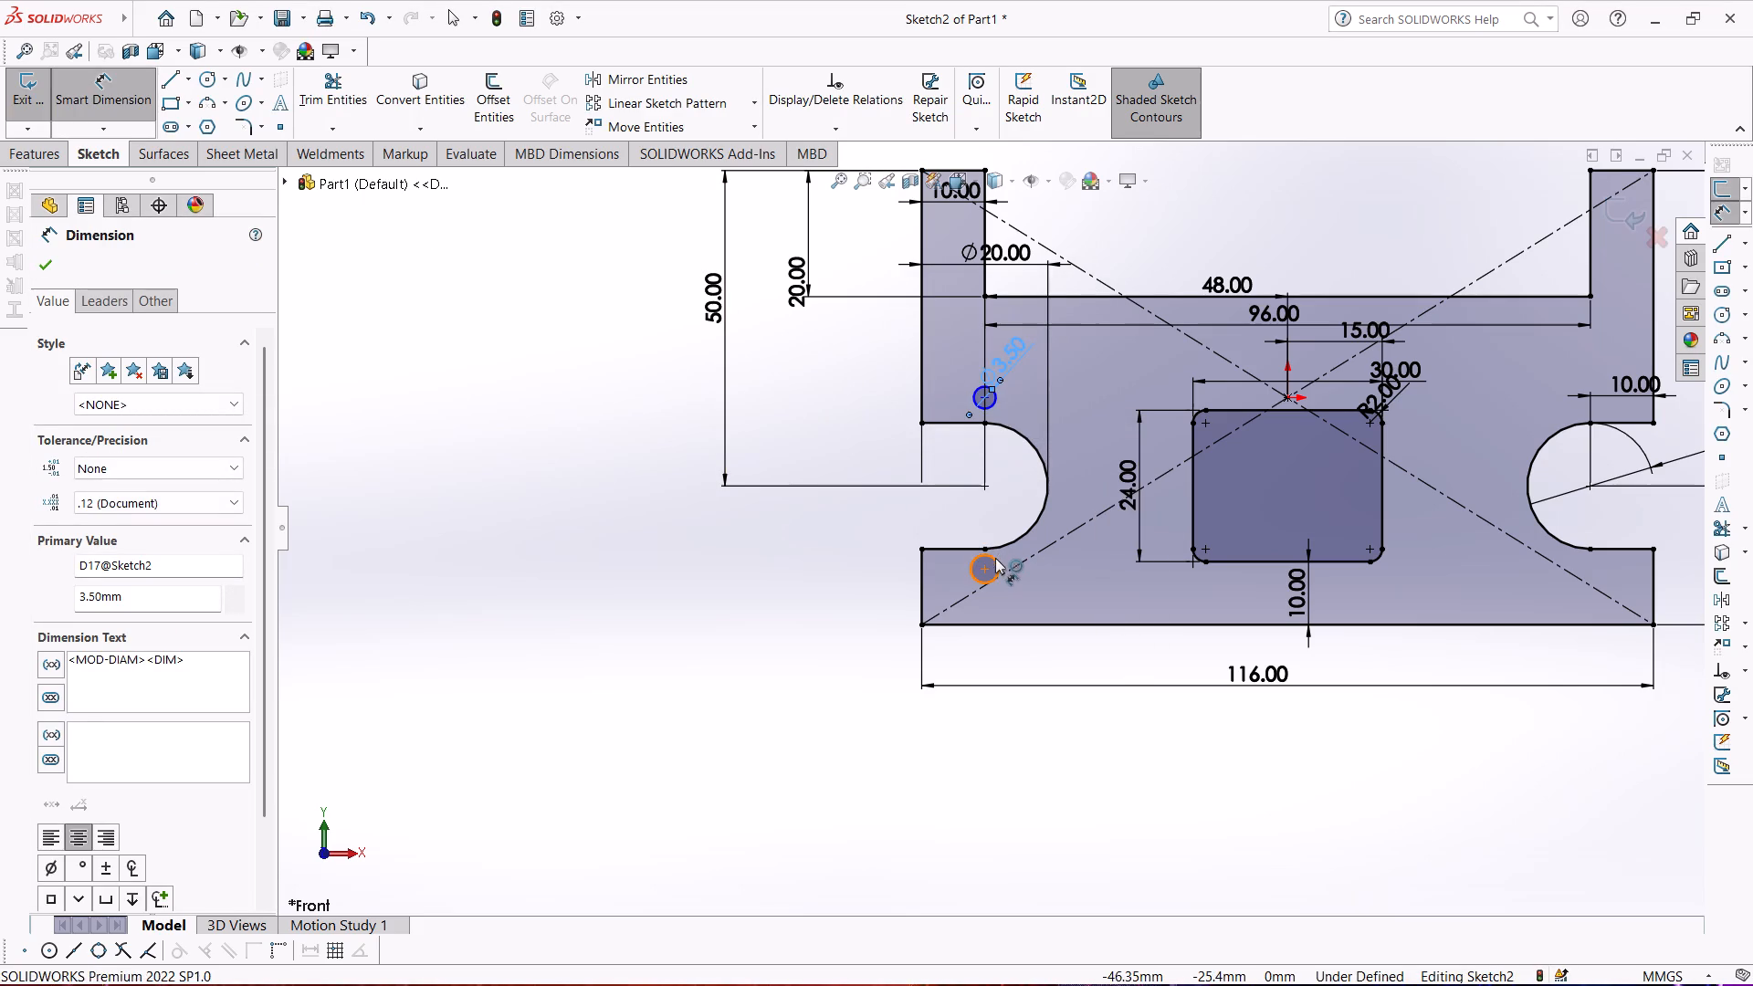
click(800, 598)
text(3.)
key(5)
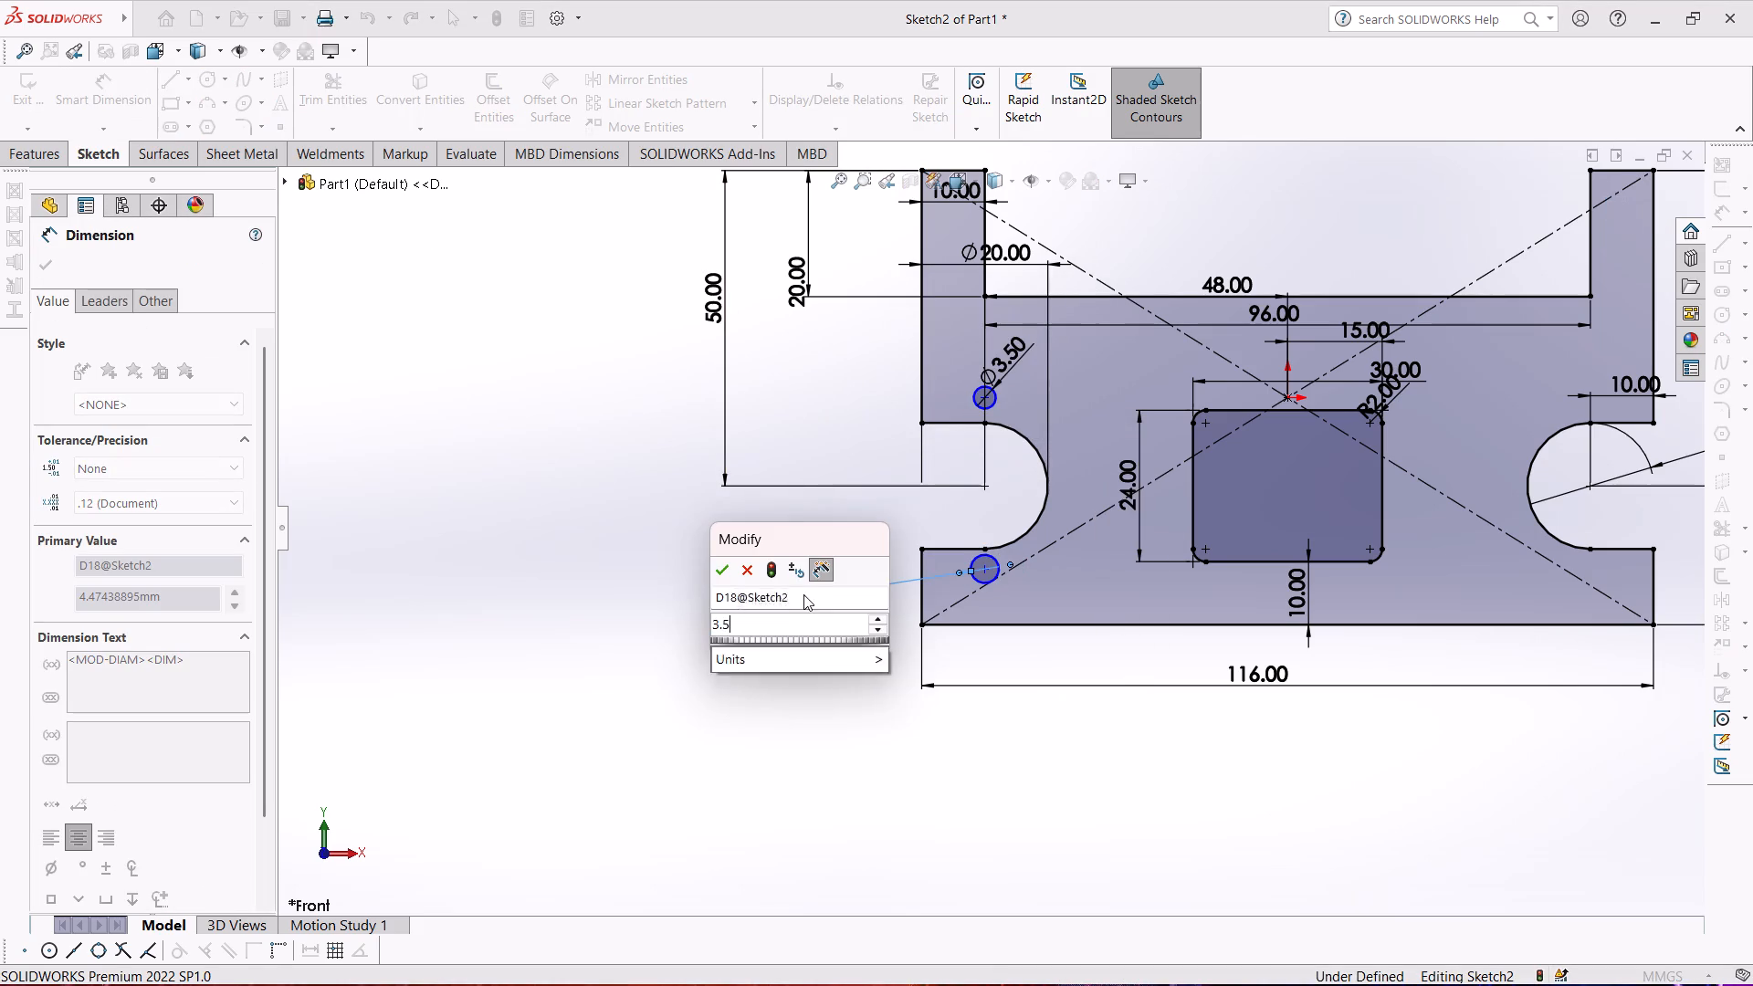
key(Return)
click(697, 554)
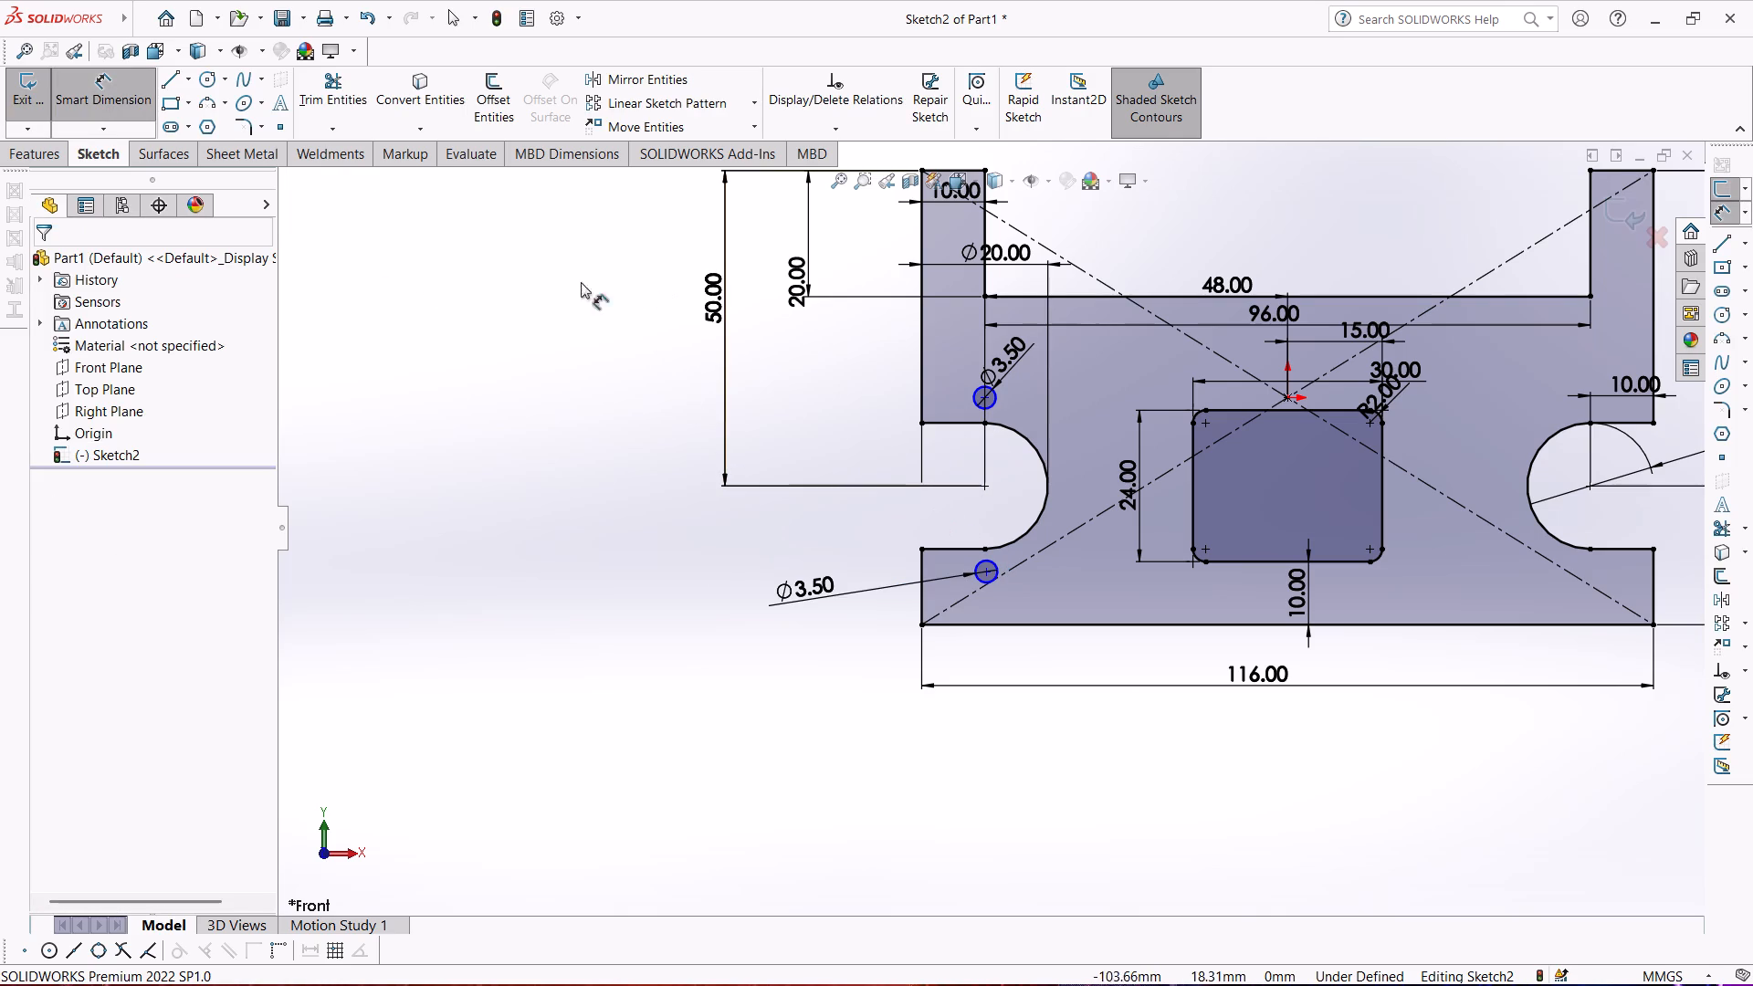
Add a Vertical relation between the two small circles' centres and the left slot's arc centre.
click(108, 72)
drag(984, 532, 993, 534)
ctrl+scroll(992, 551, down, 3)
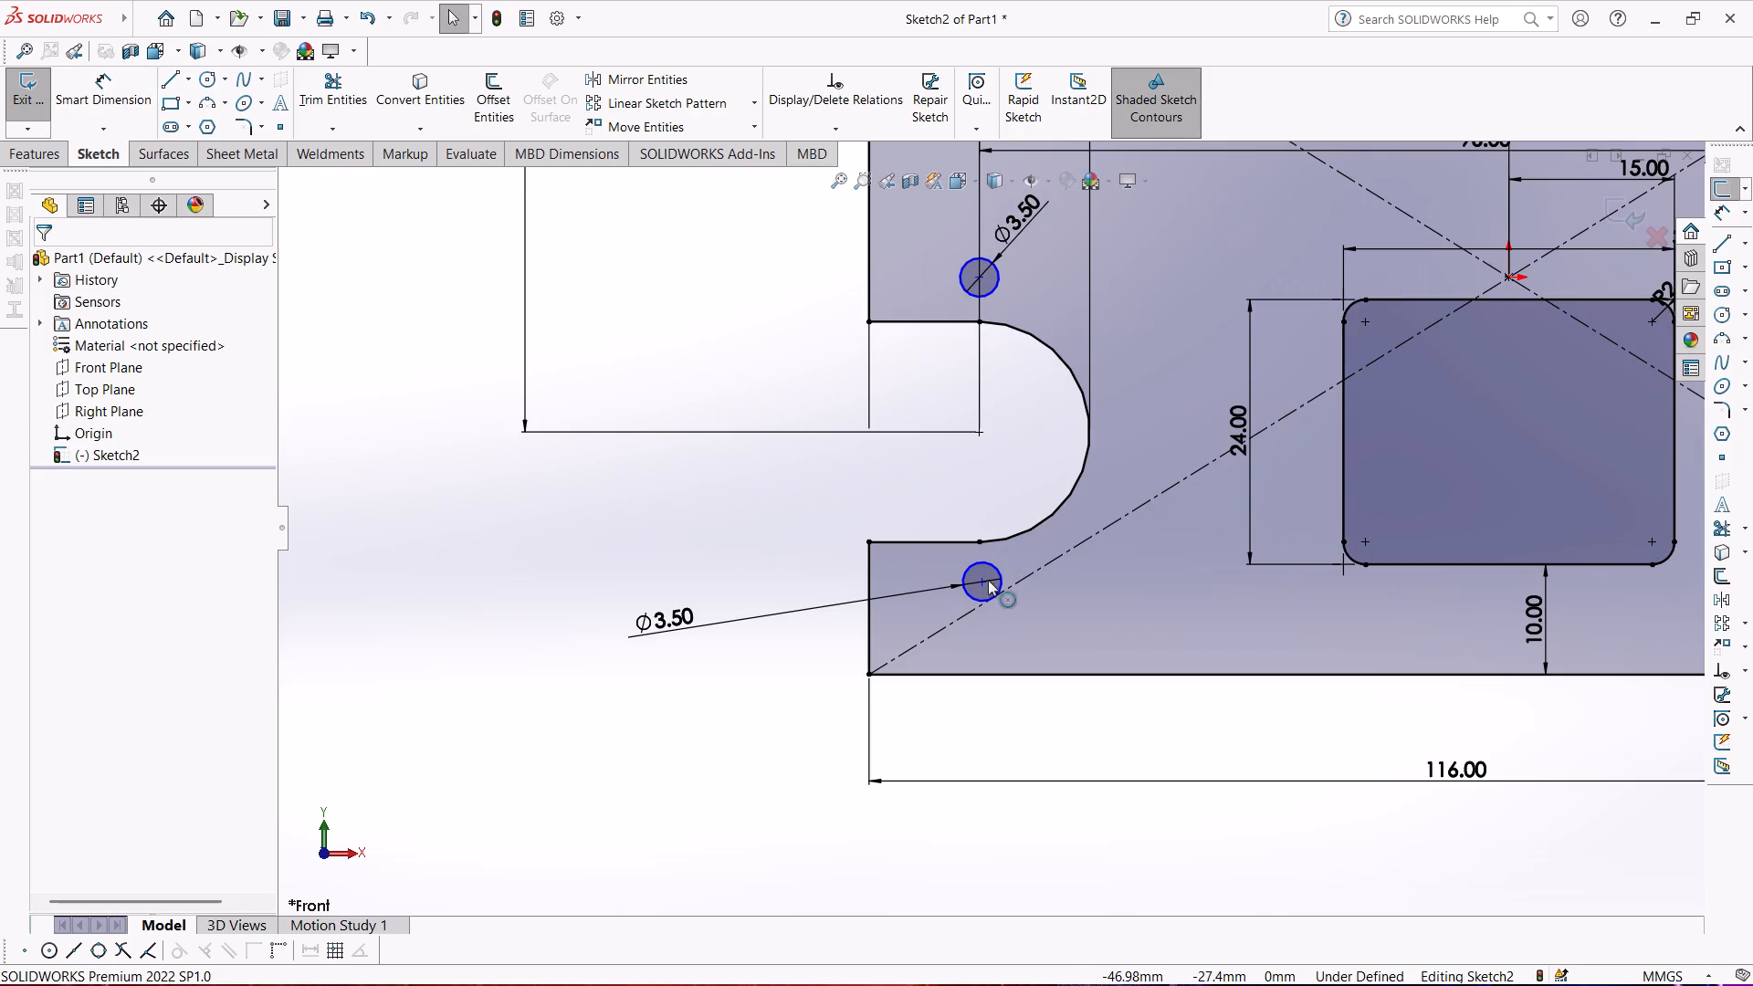
ctrl+click(981, 580)
ctrl+click(979, 429)
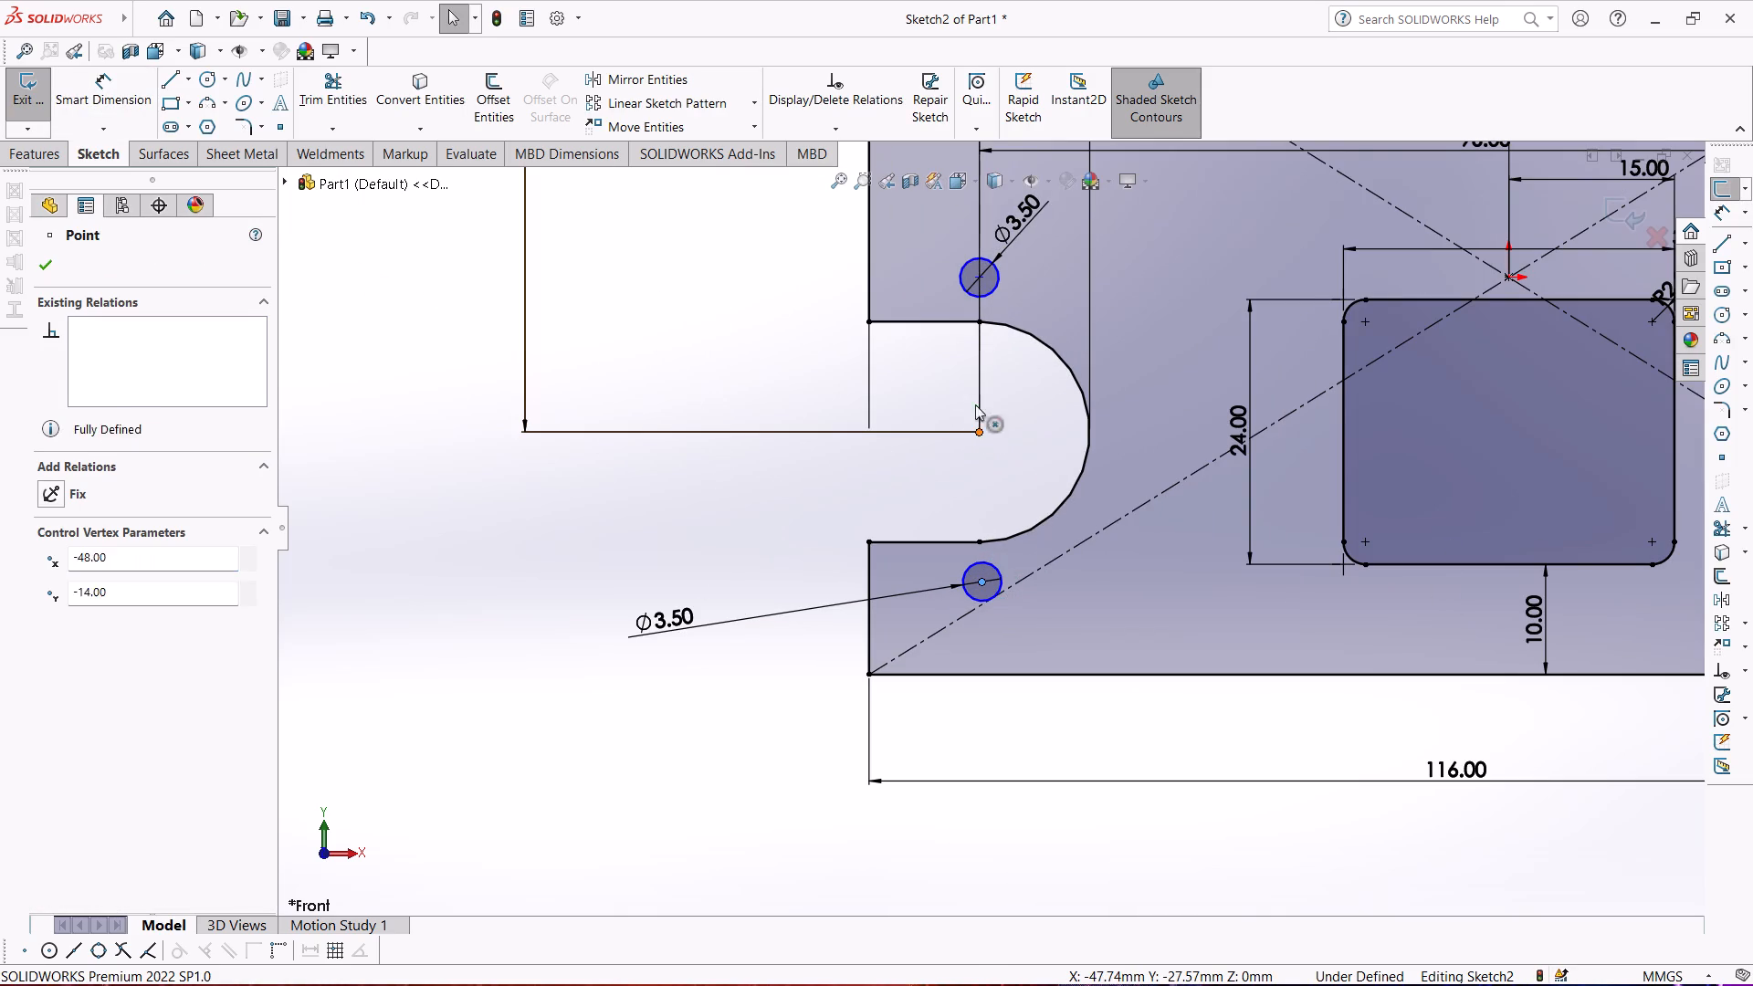
ctrl+click(977, 278)
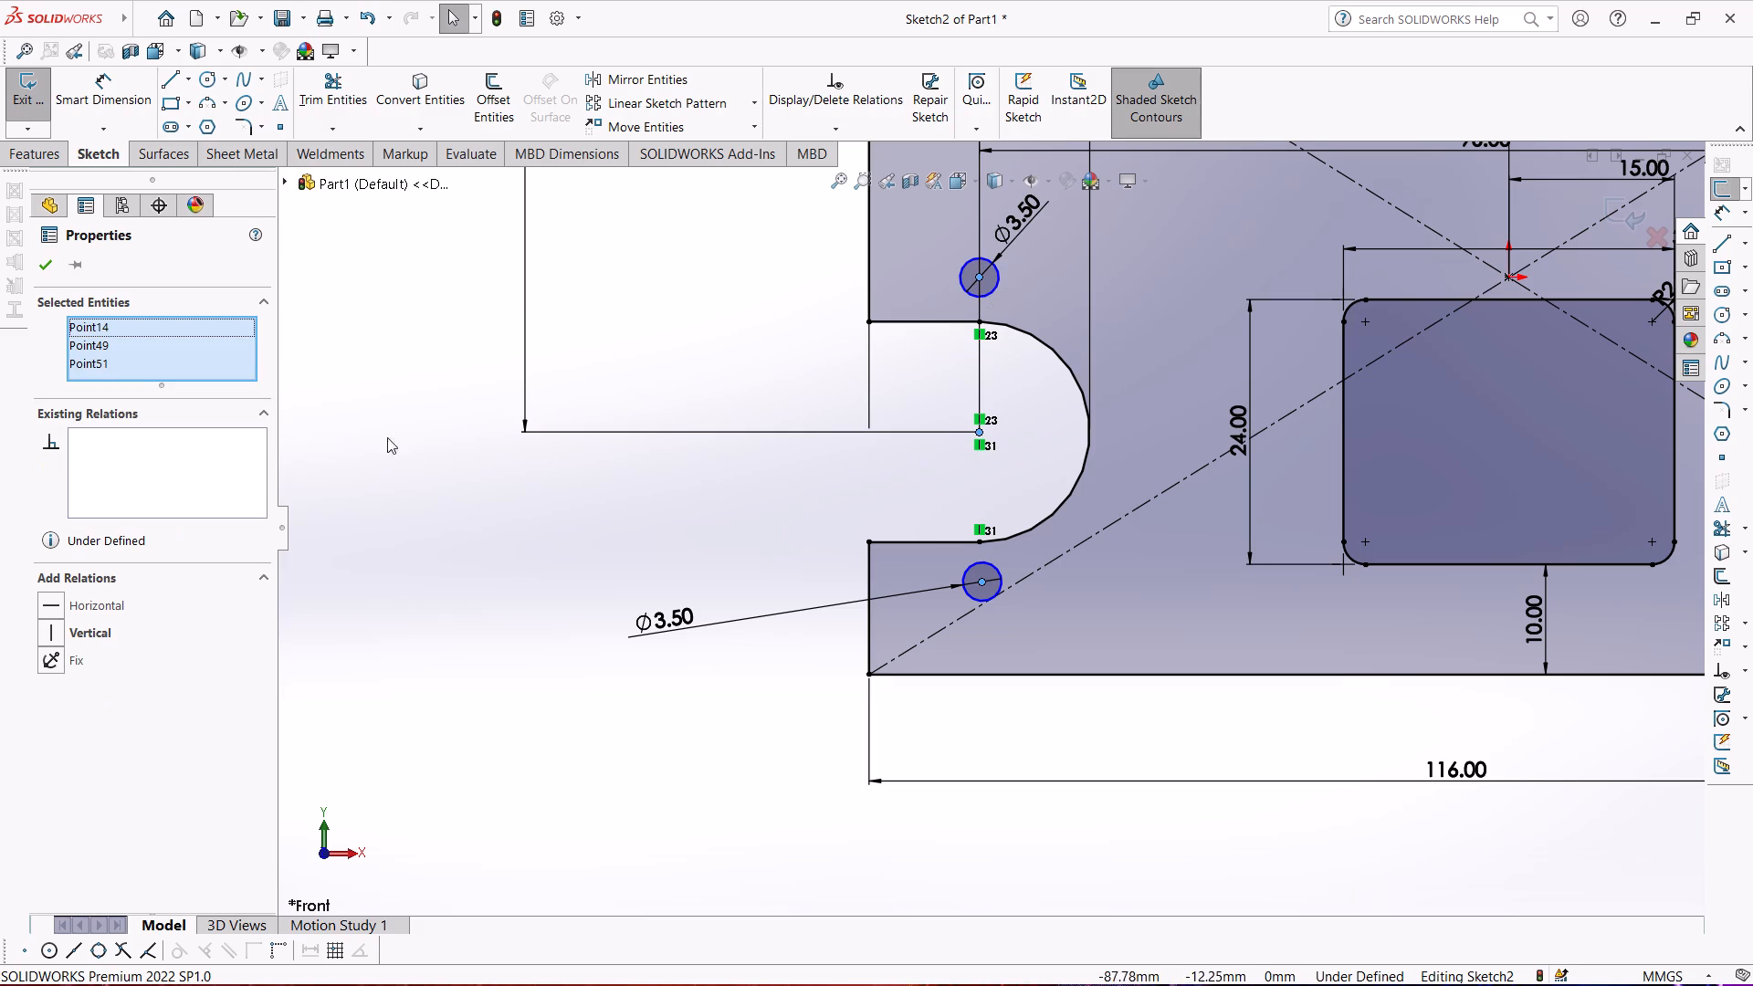
click(54, 596)
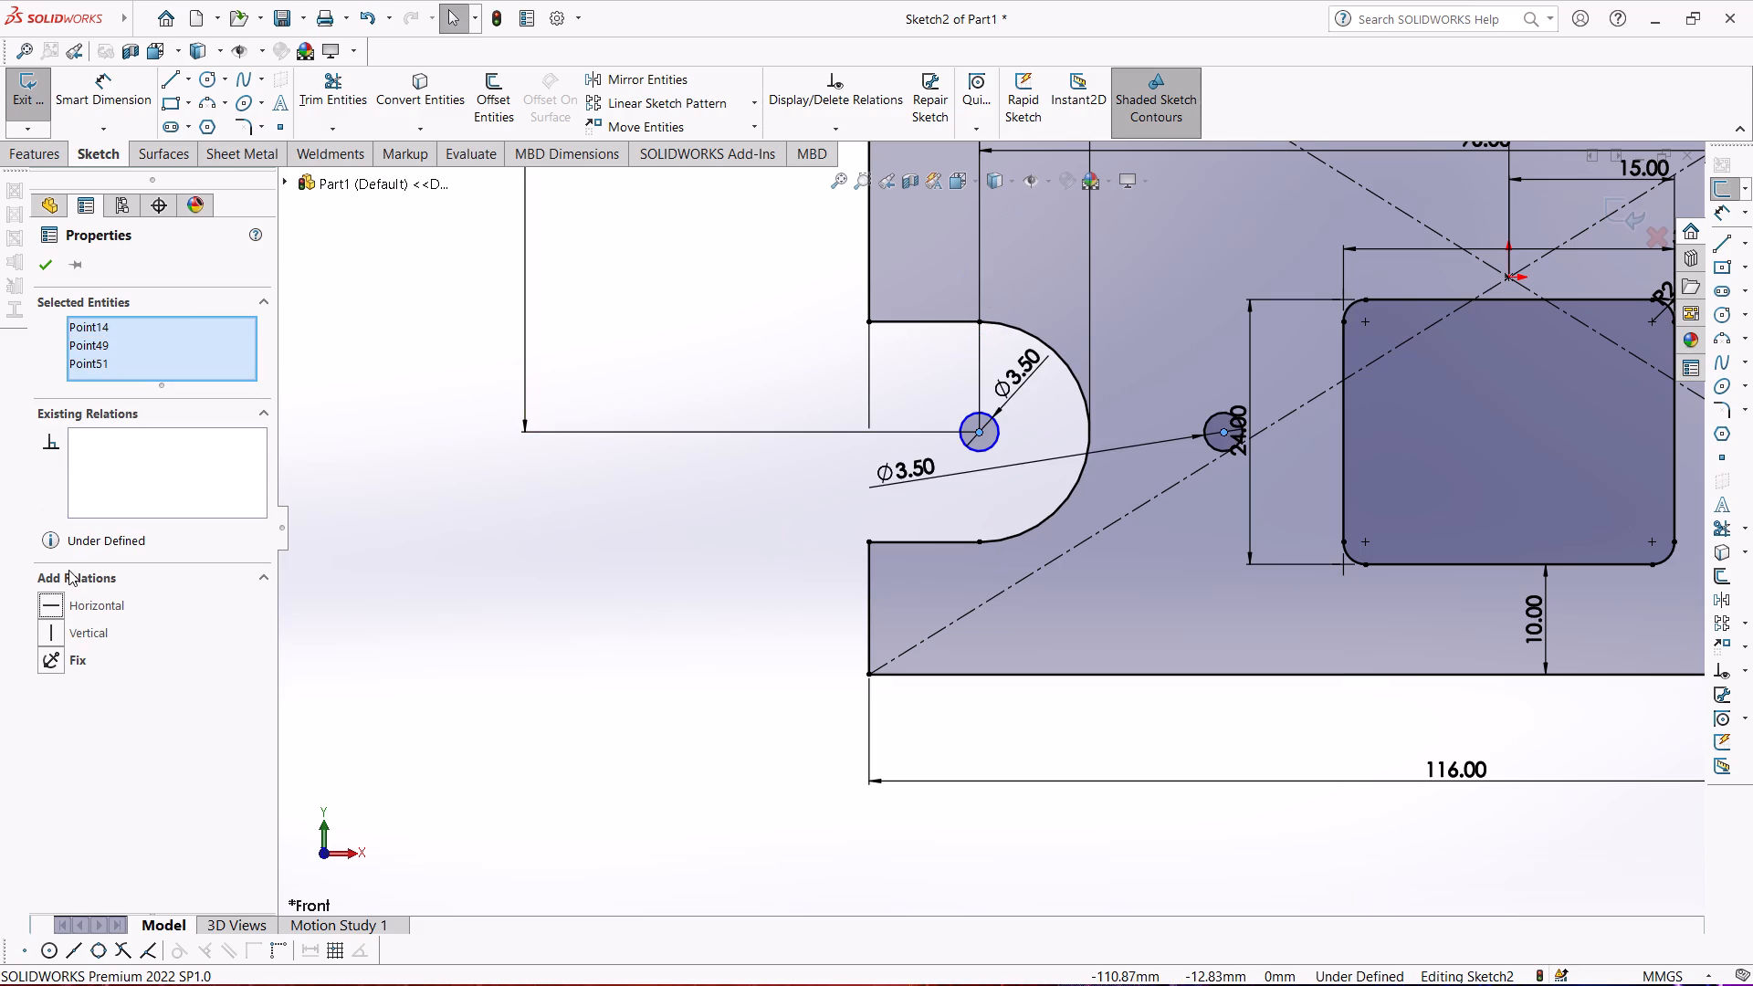
ctrl+click(58, 629)
key(ctrl+z)
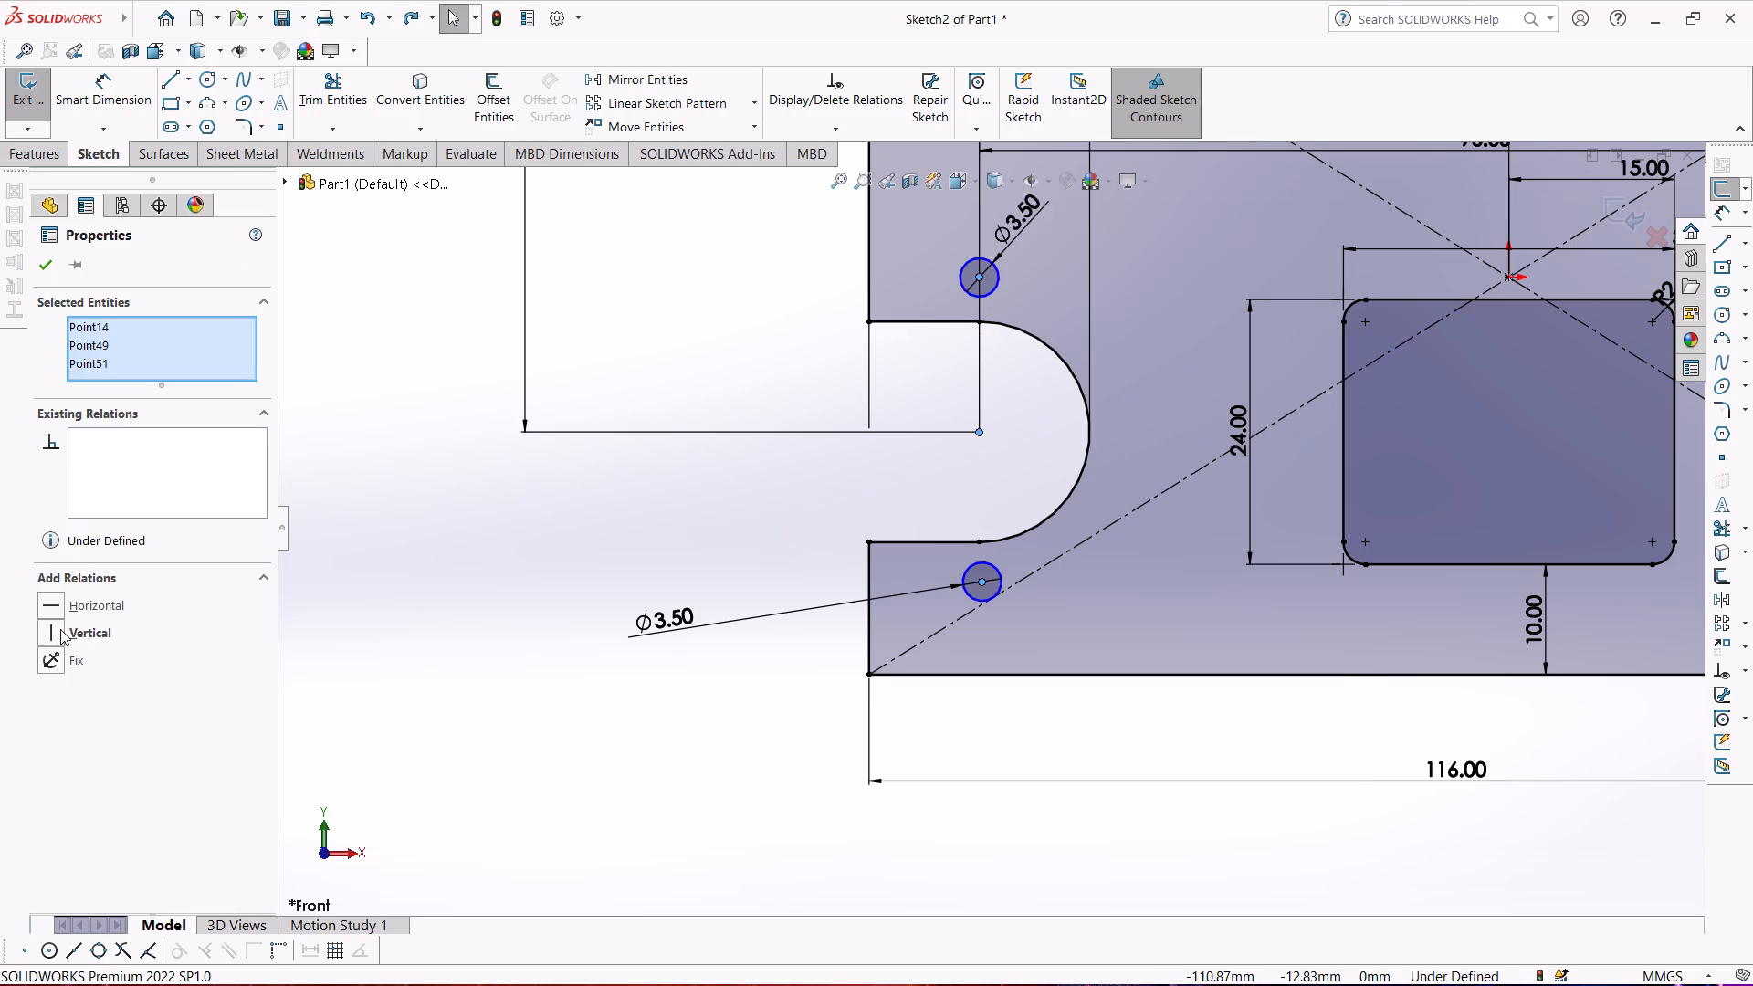
click(60, 632)
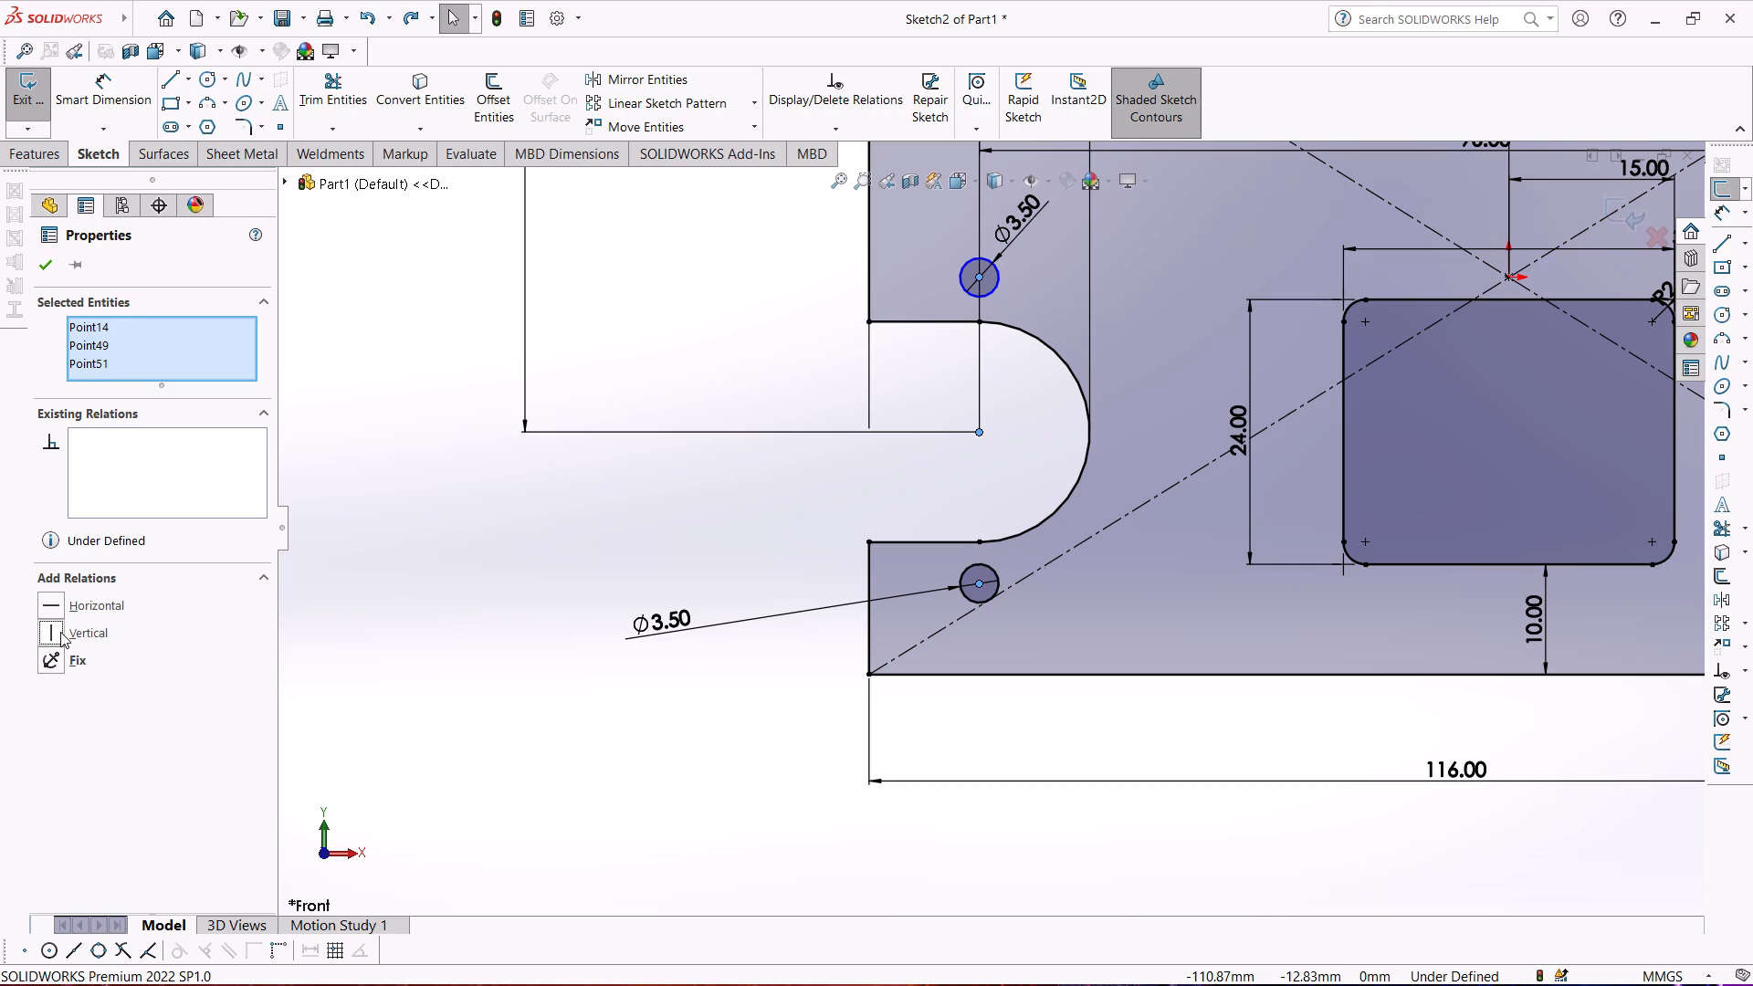
click(44, 273)
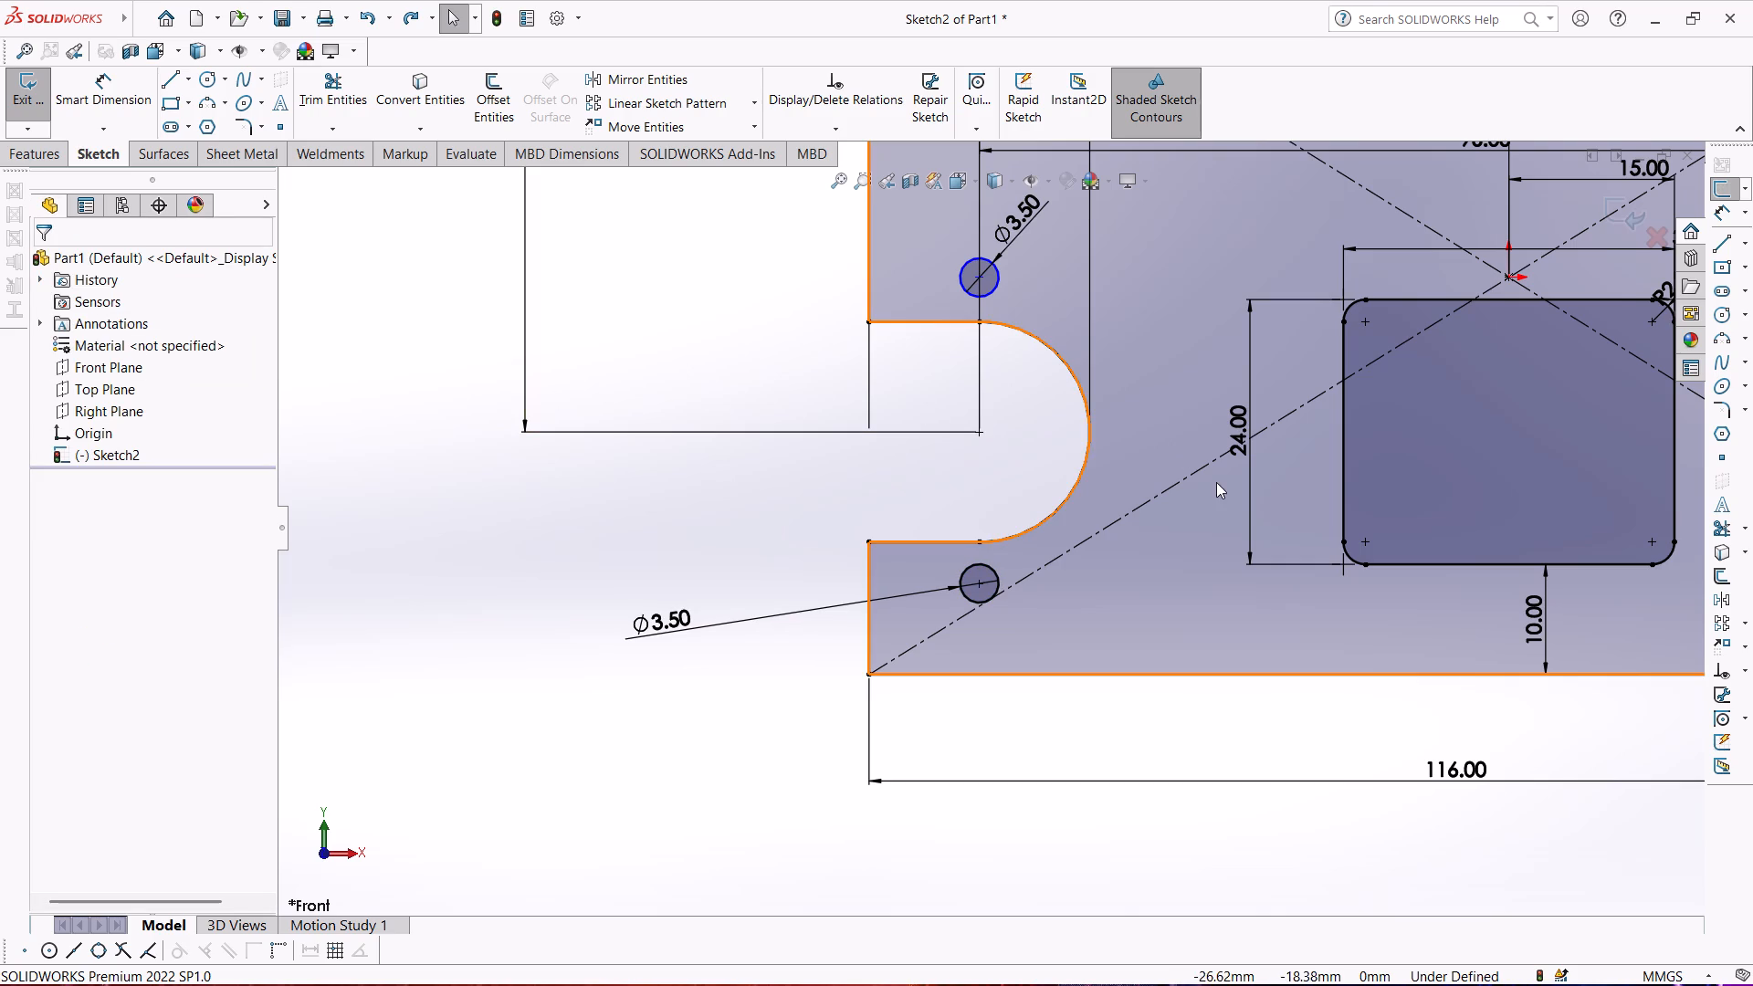
Delete the two diagonal construction lines crossing at the origin.
click(1016, 580)
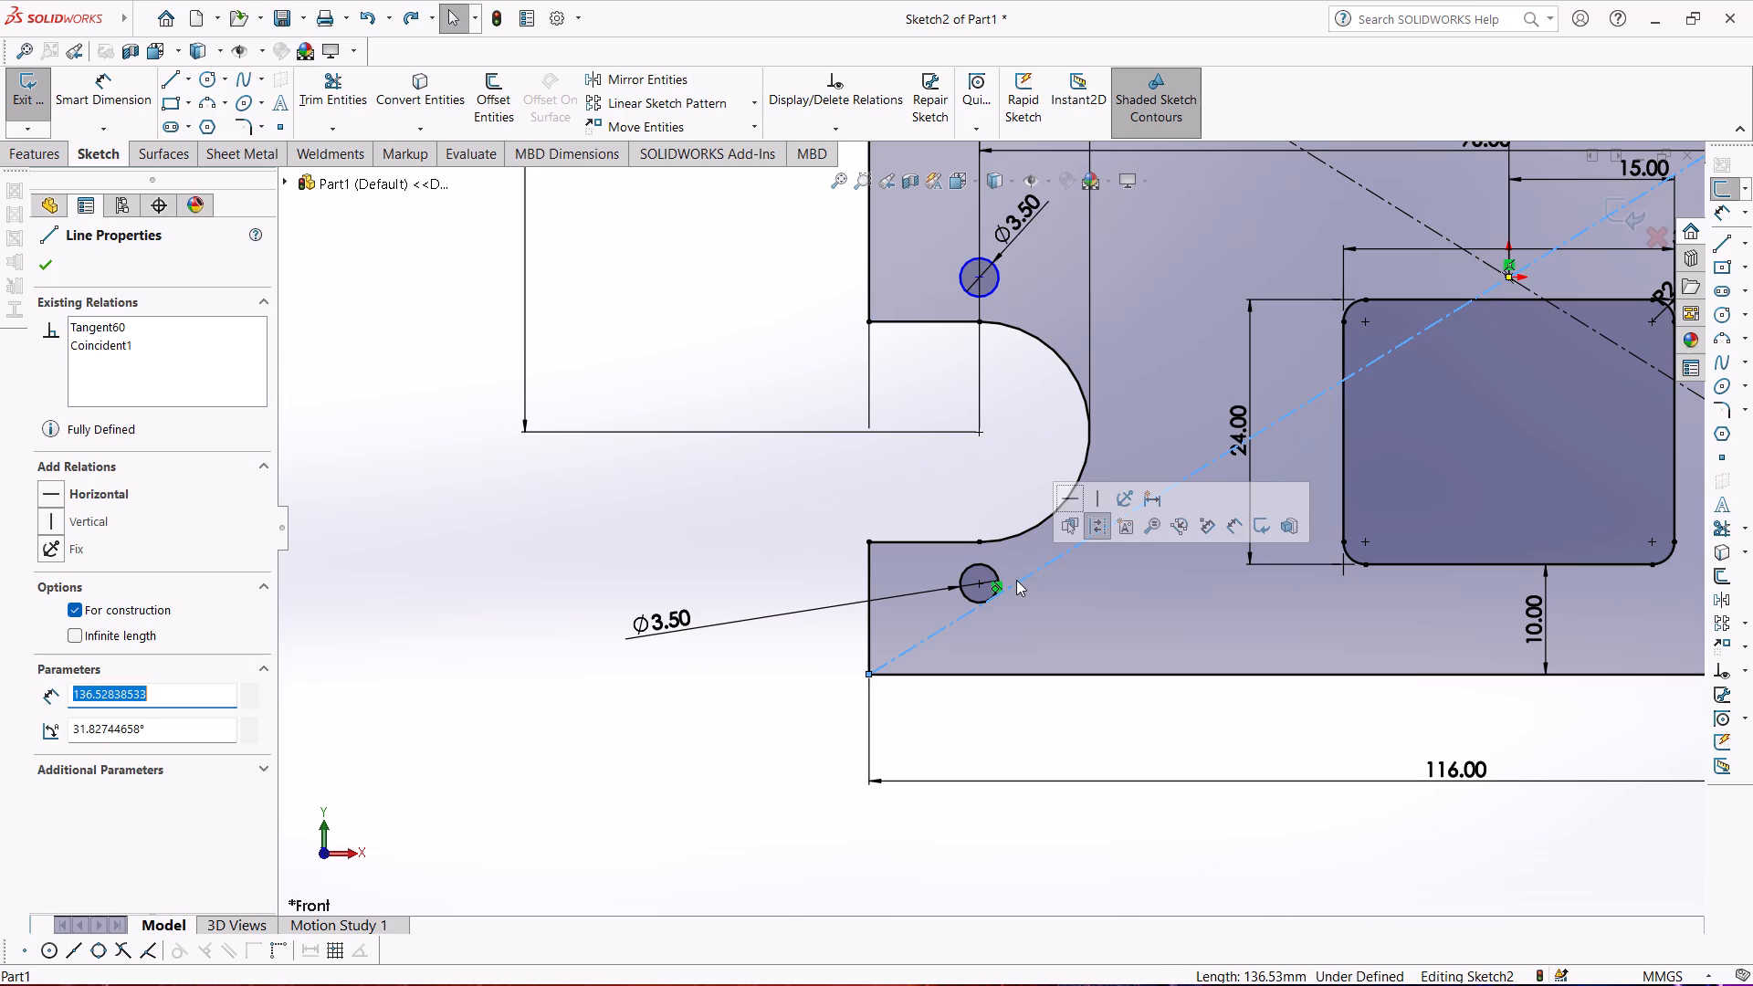
key(Delete)
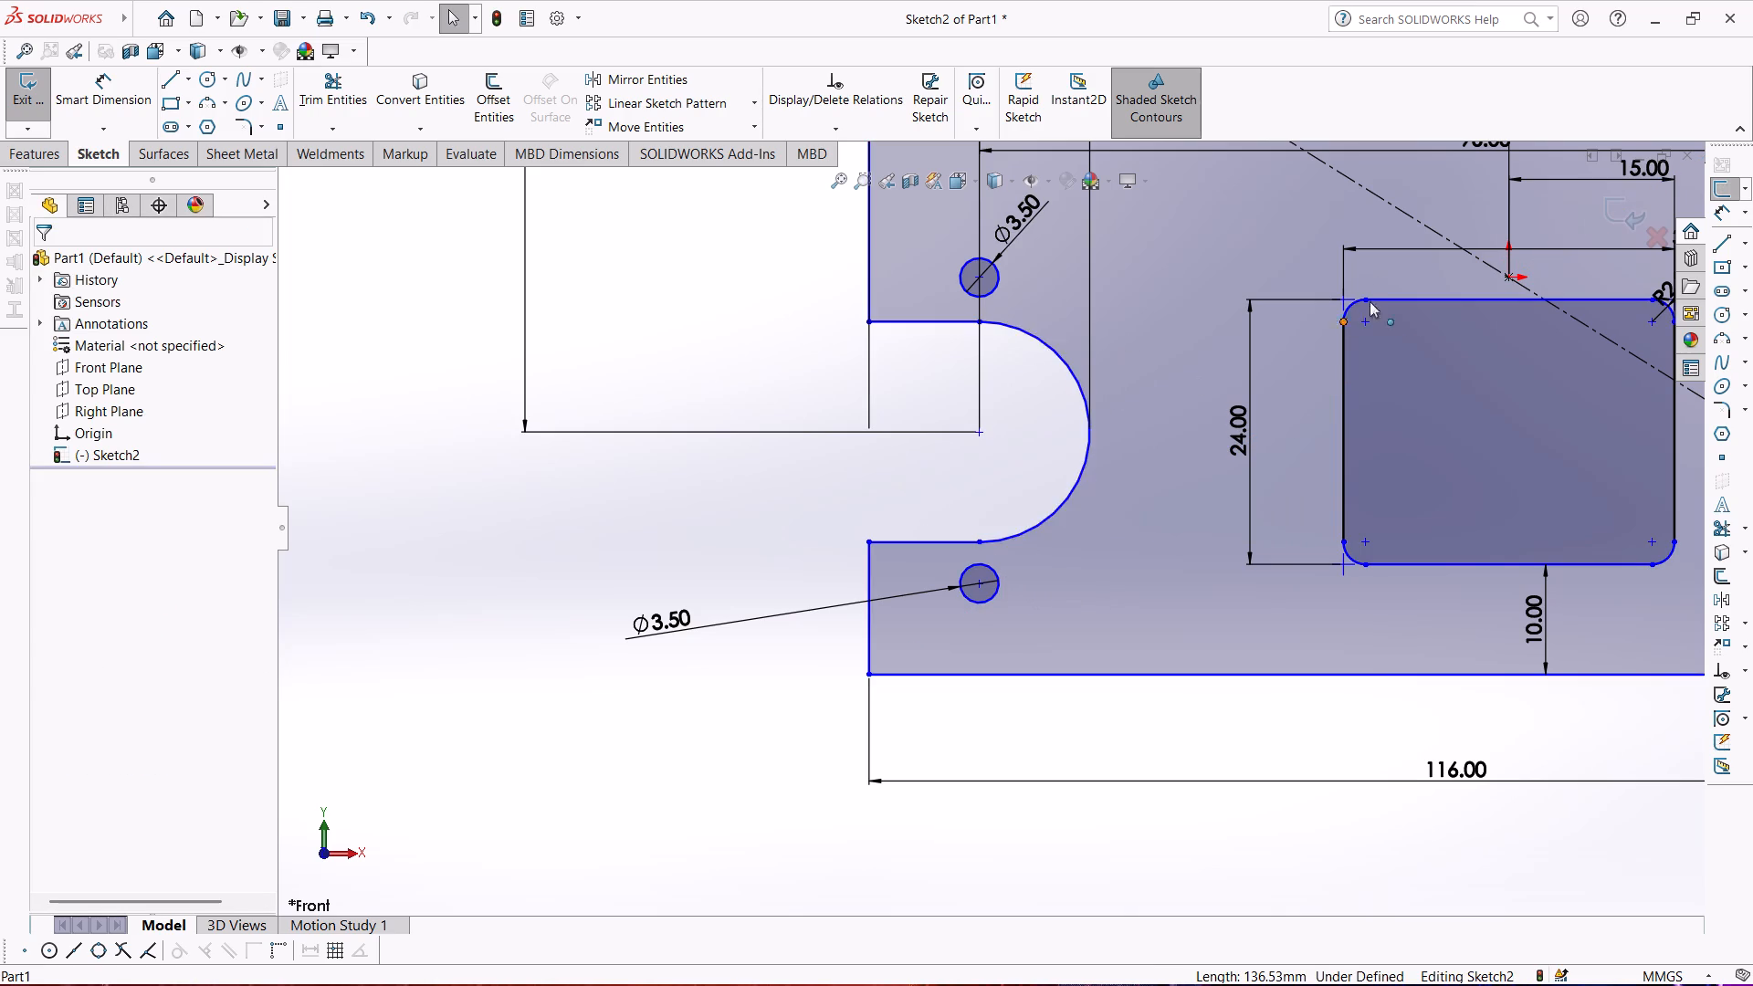
click(1380, 194)
key(Delete)
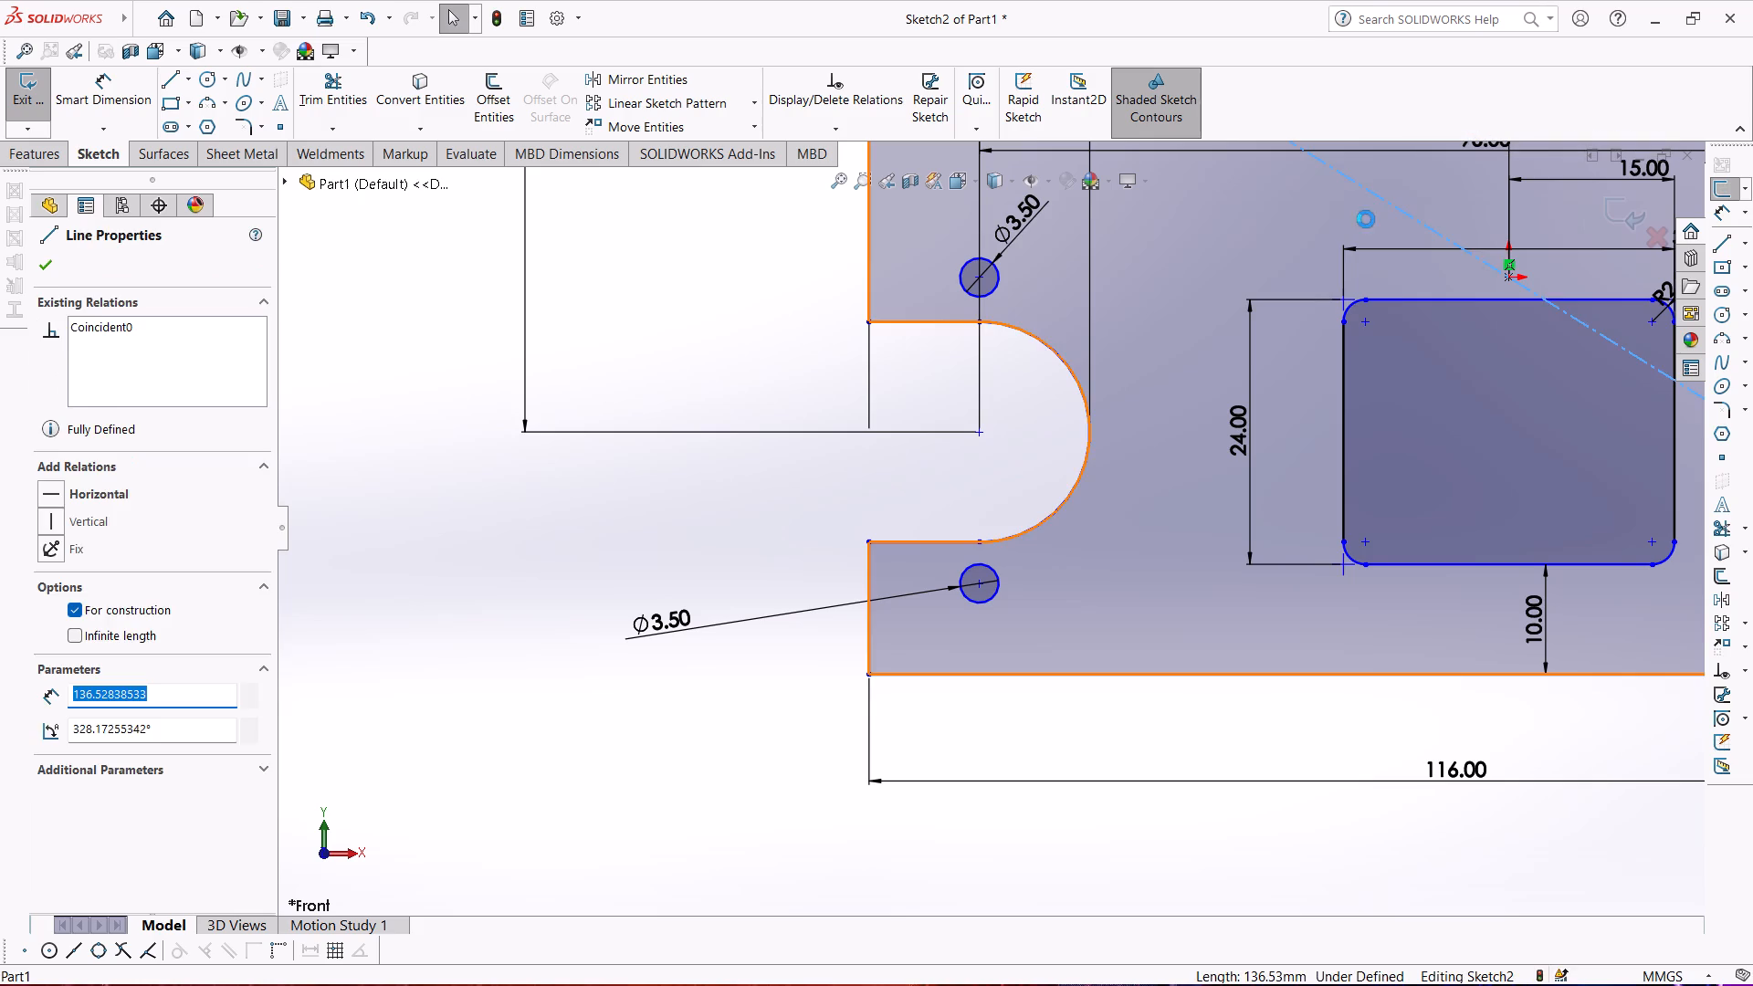
Dimension the horizontal distance from the profile's lower-left vertical edge to the origin as 116/2, giving 58 mm.
scroll(1210, 395, up, 4)
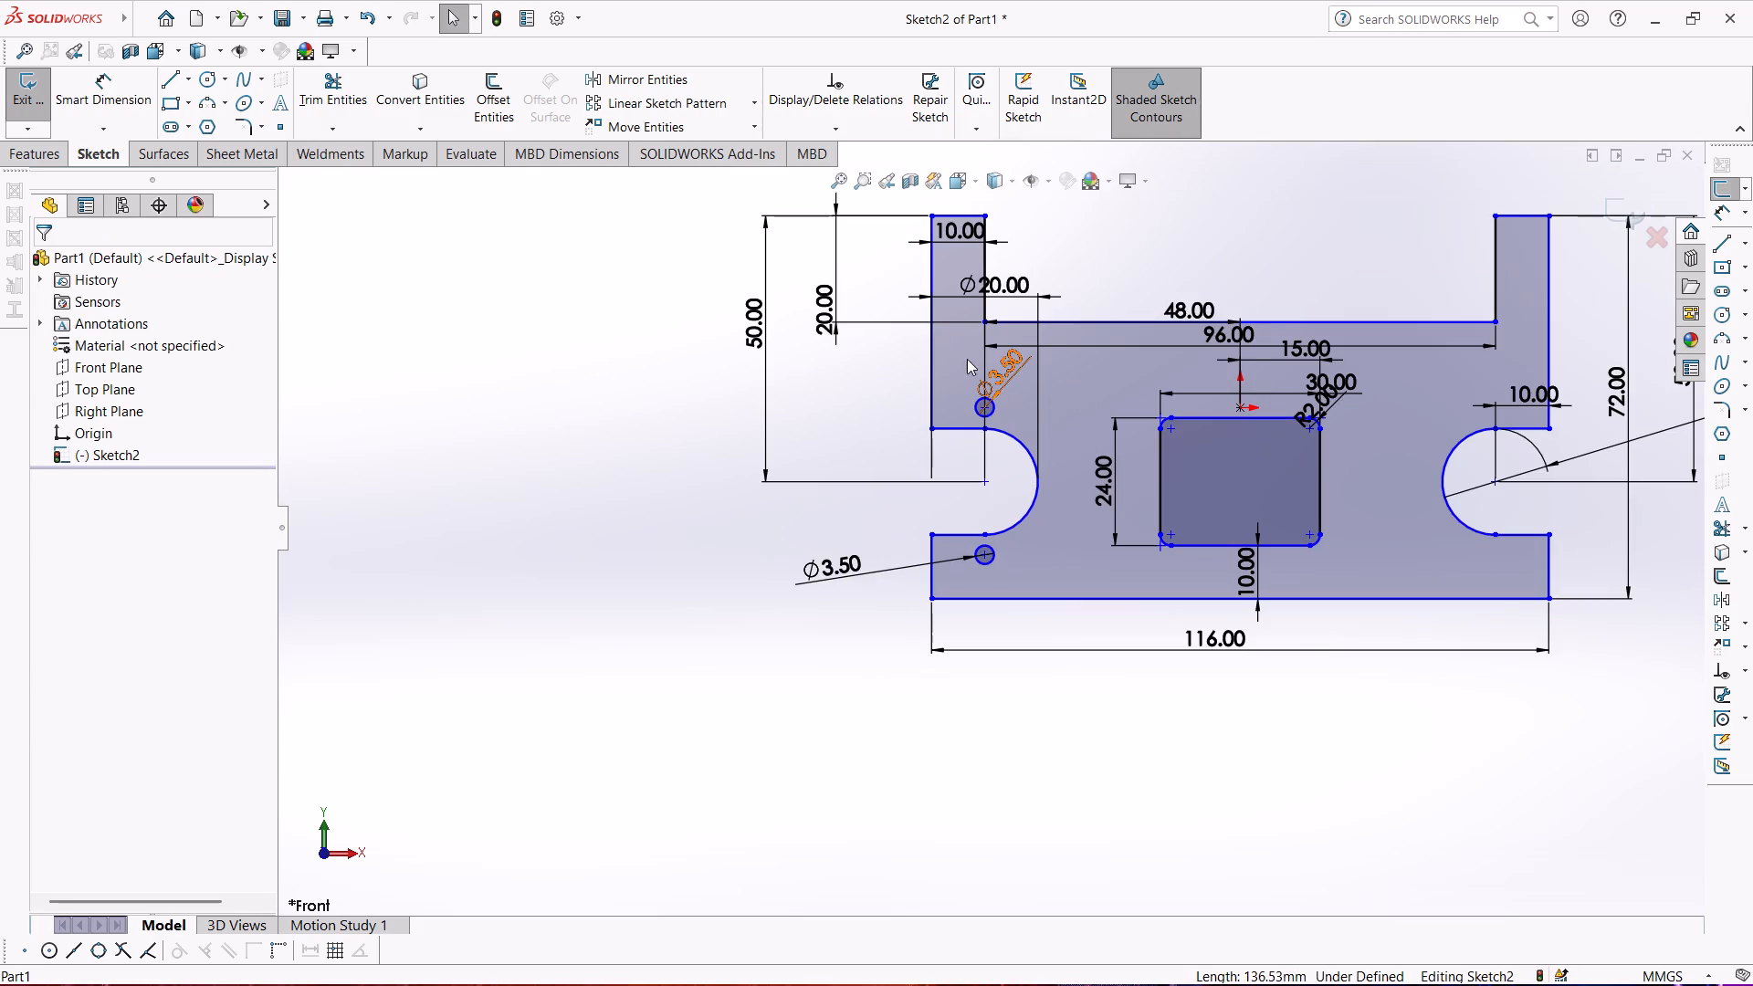
click(87, 97)
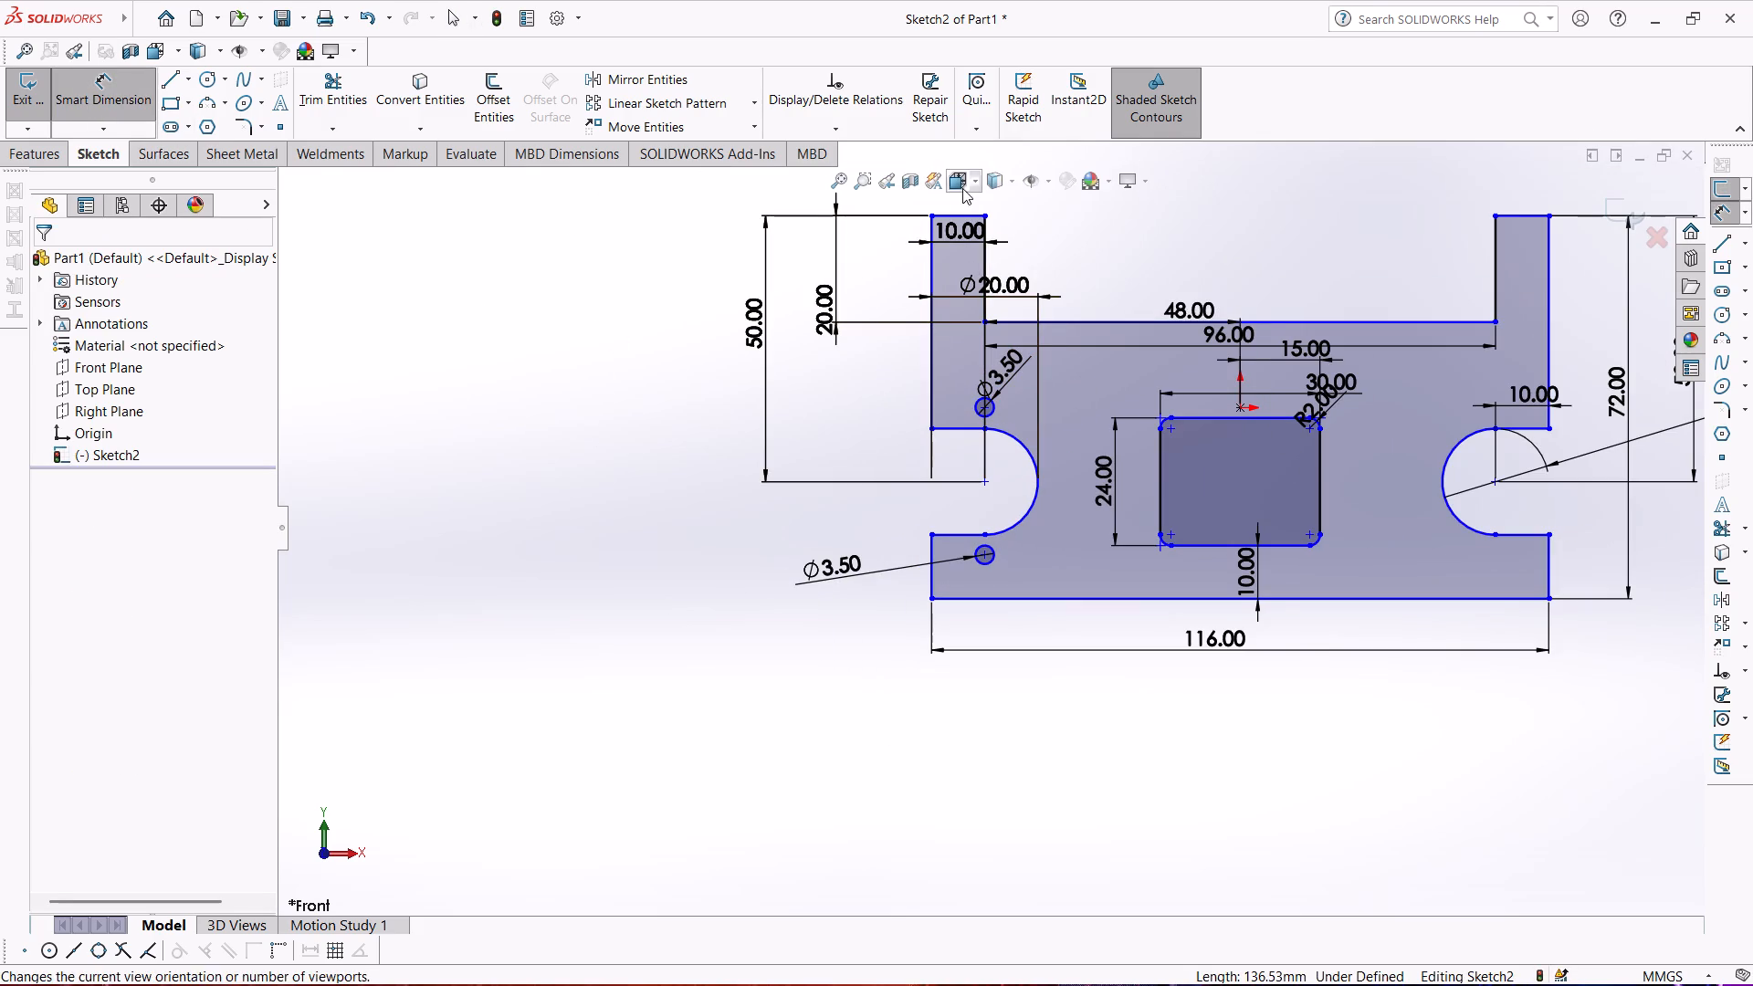
click(952, 215)
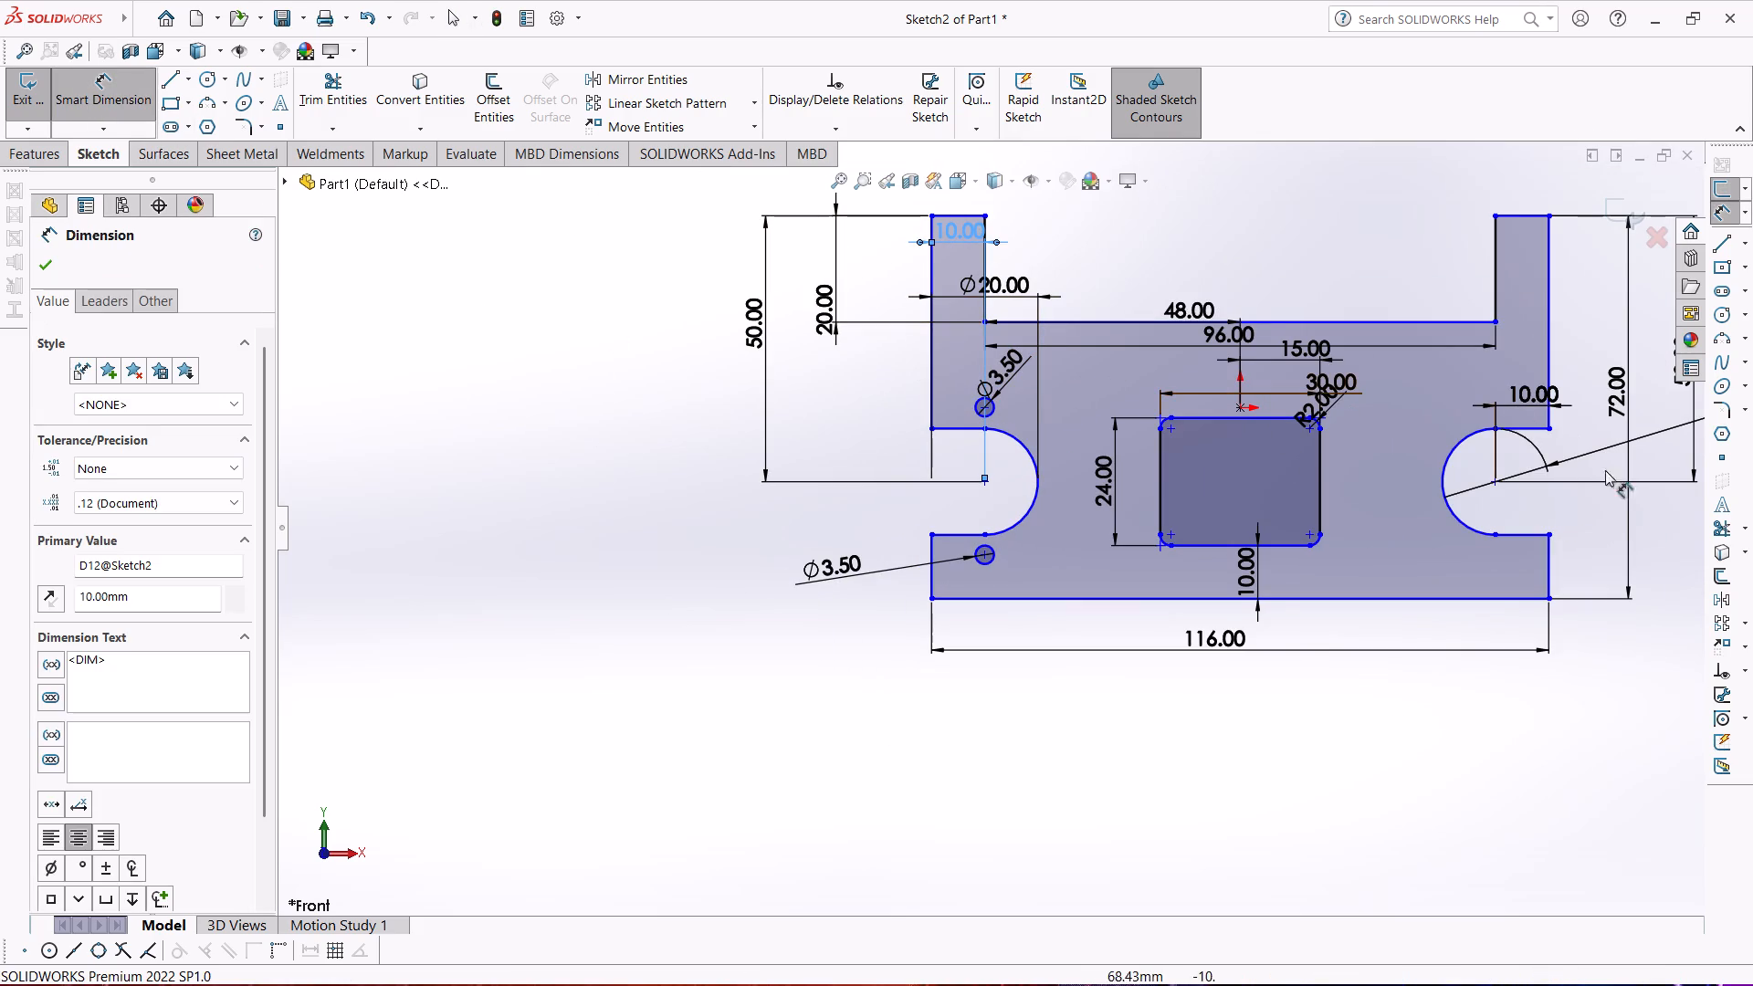
click(633, 527)
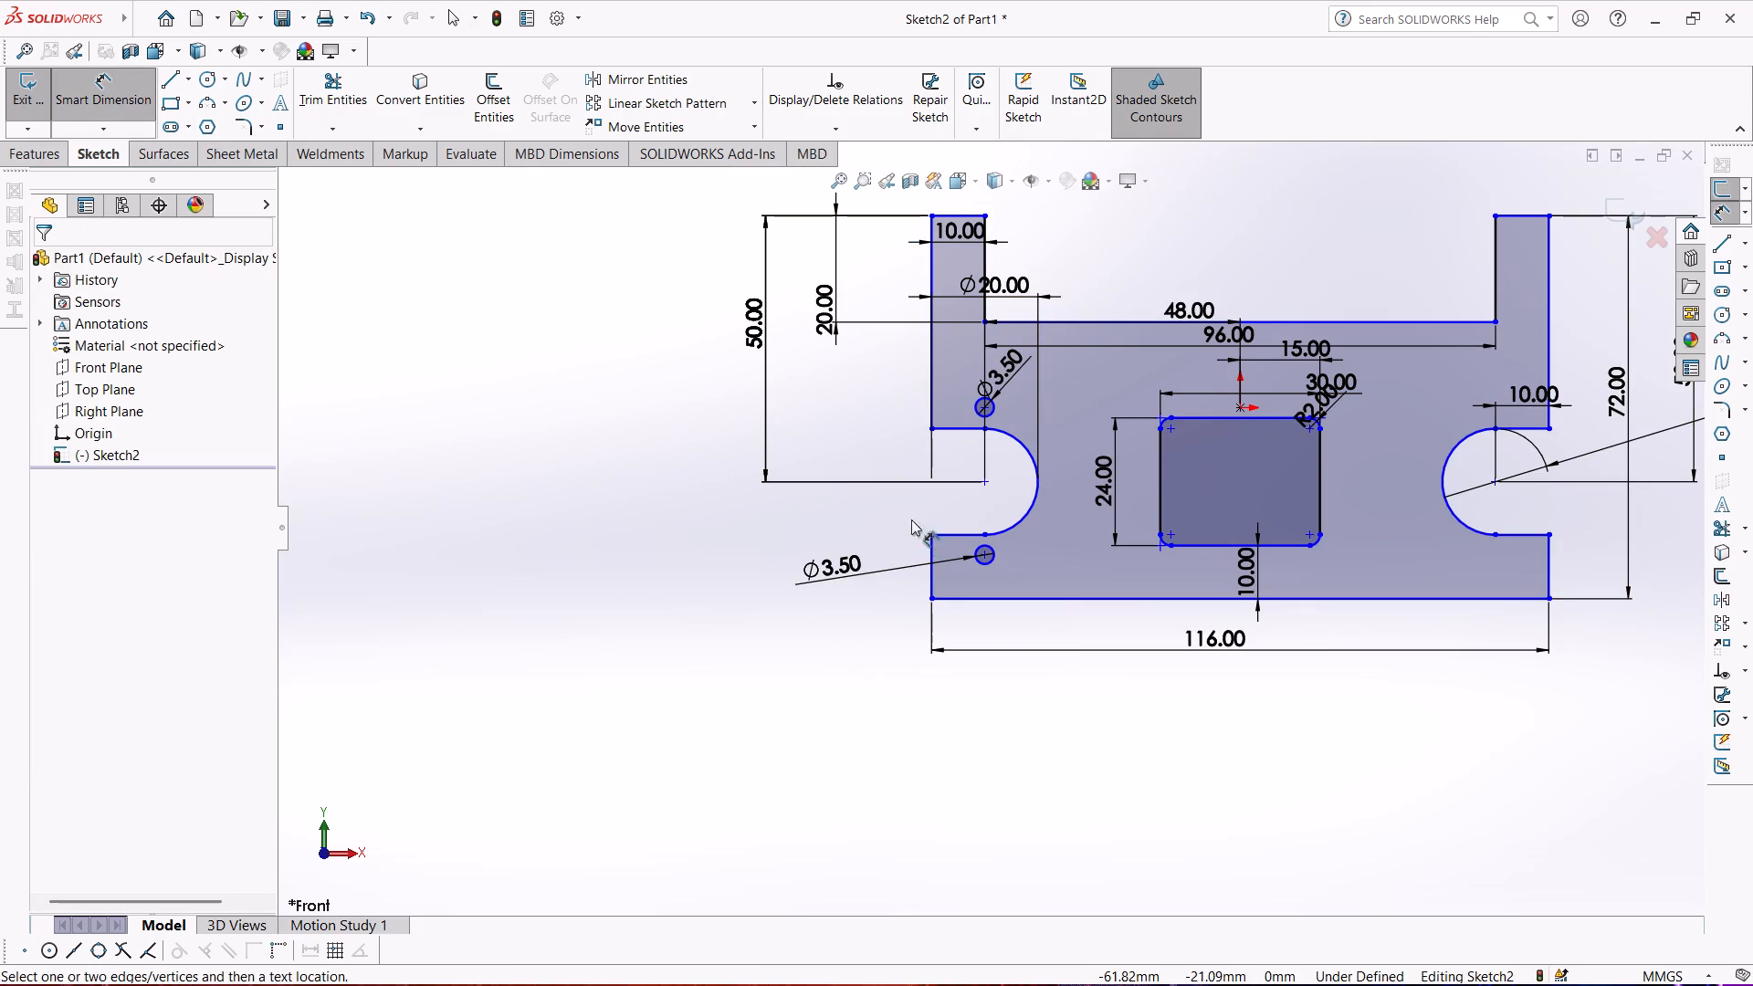
click(933, 559)
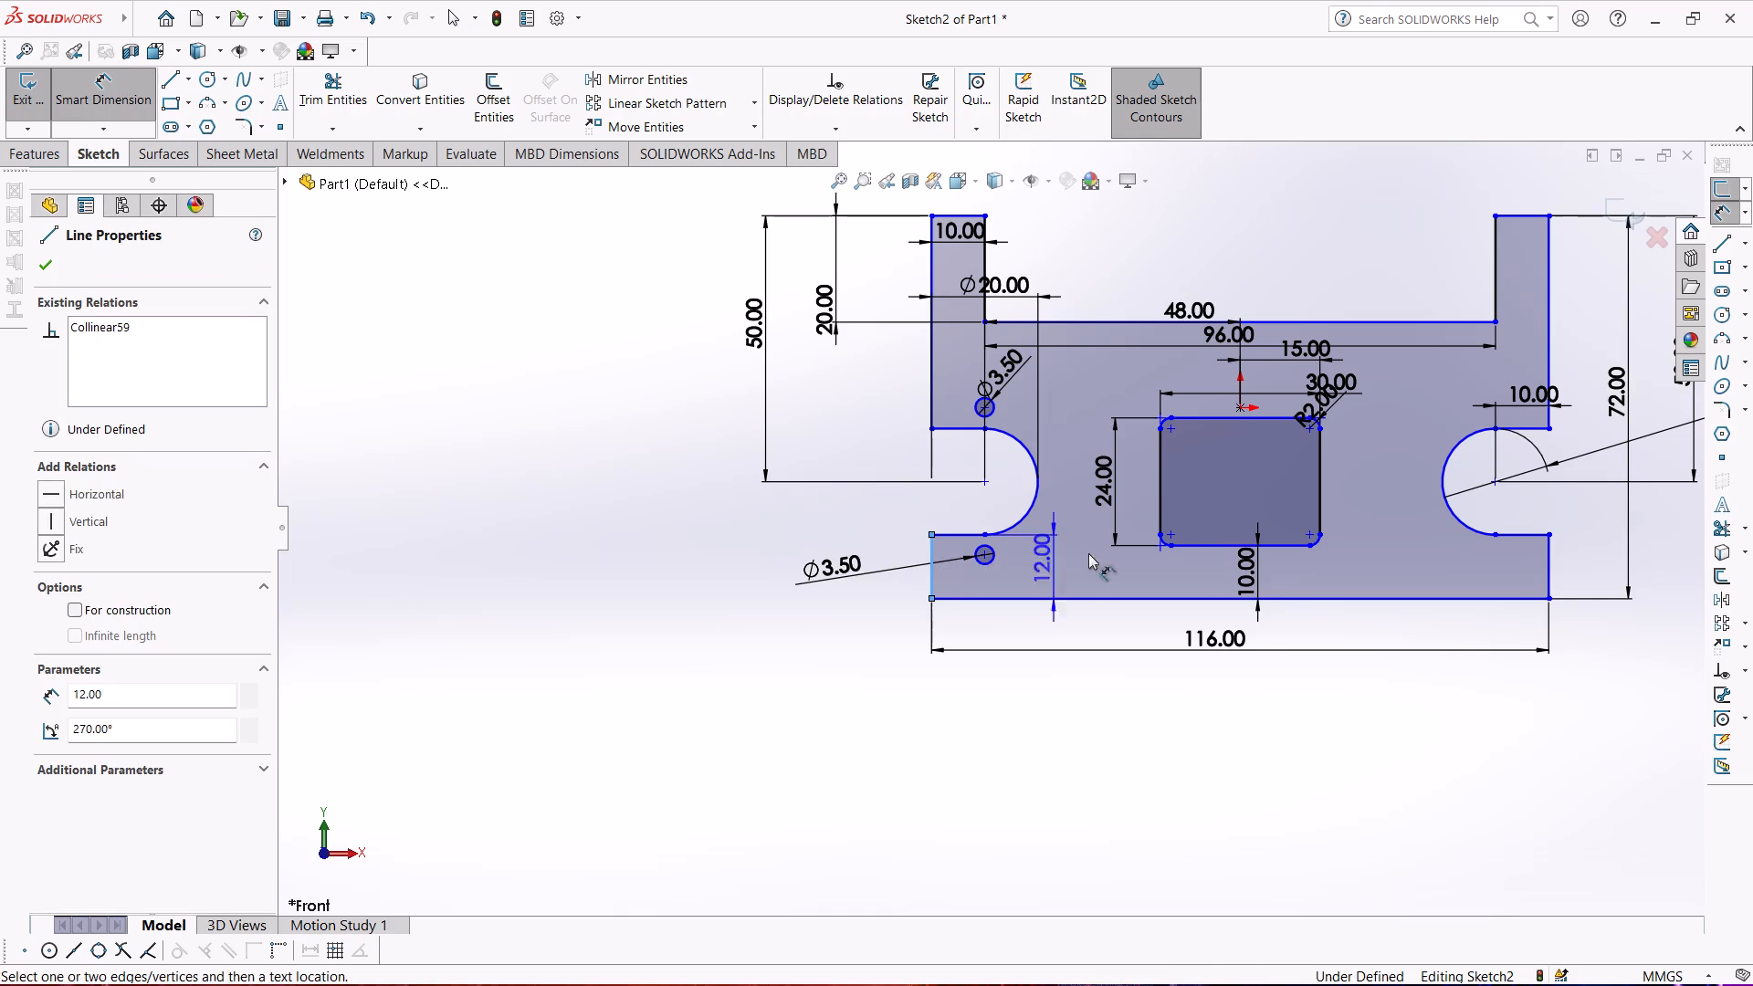
click(1239, 411)
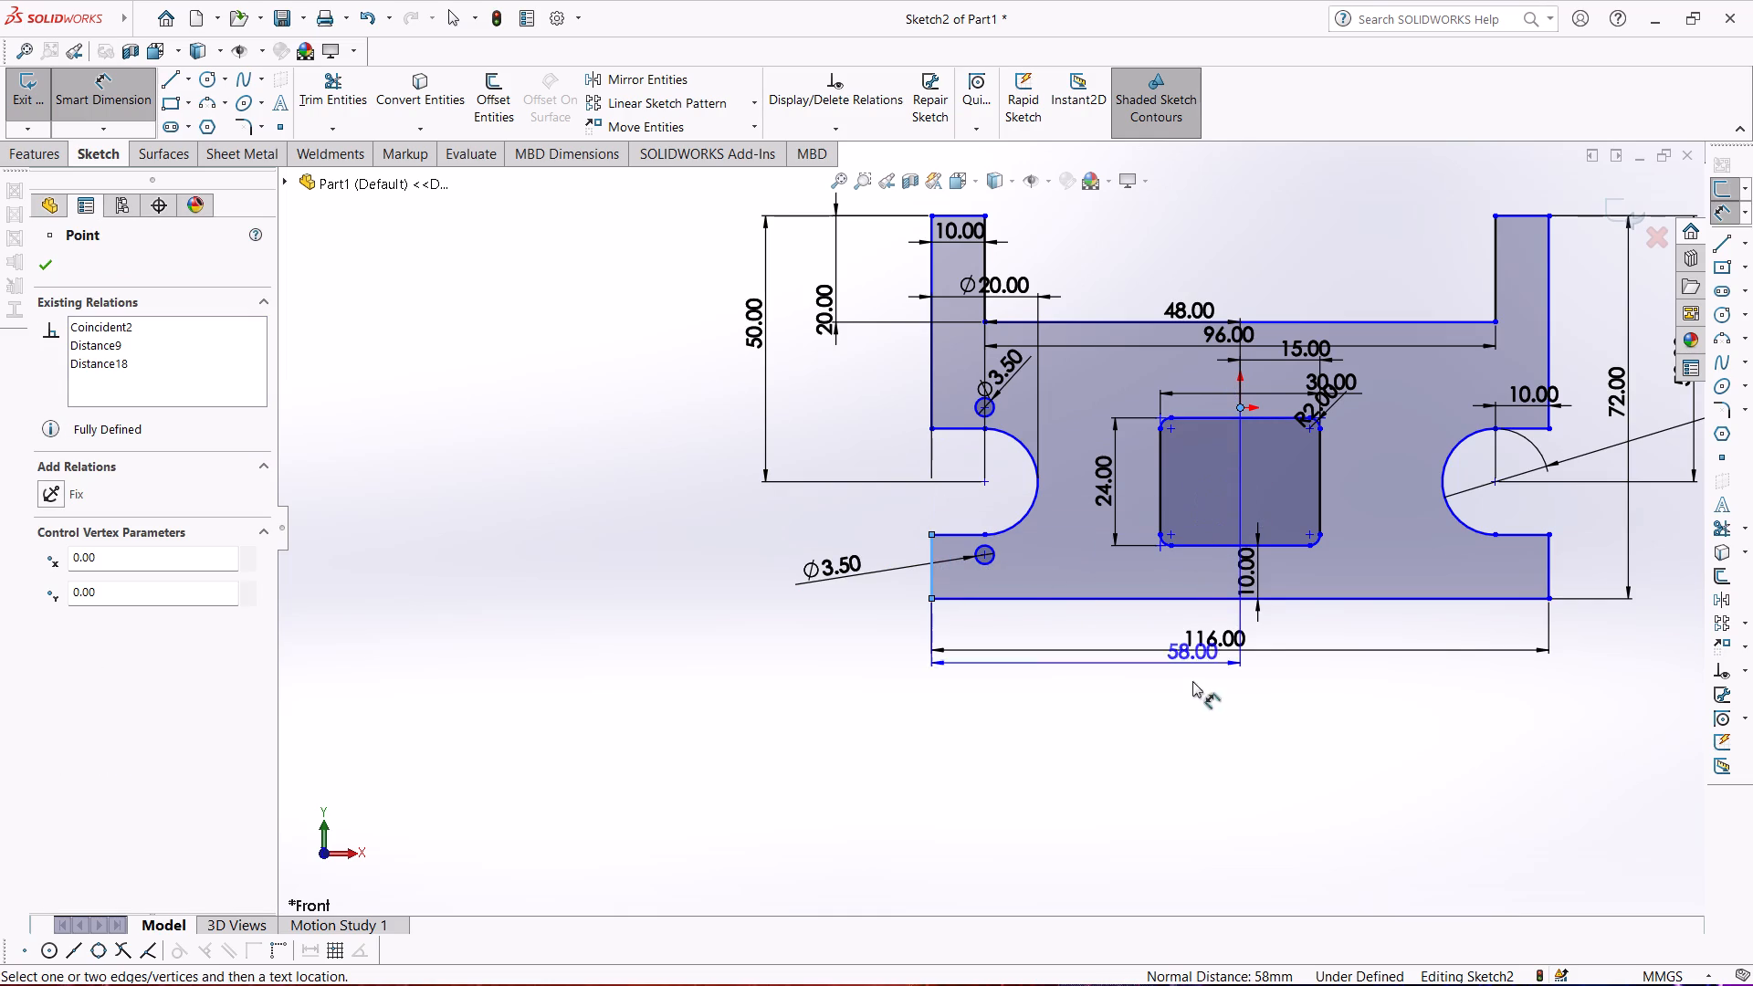
click(1202, 739)
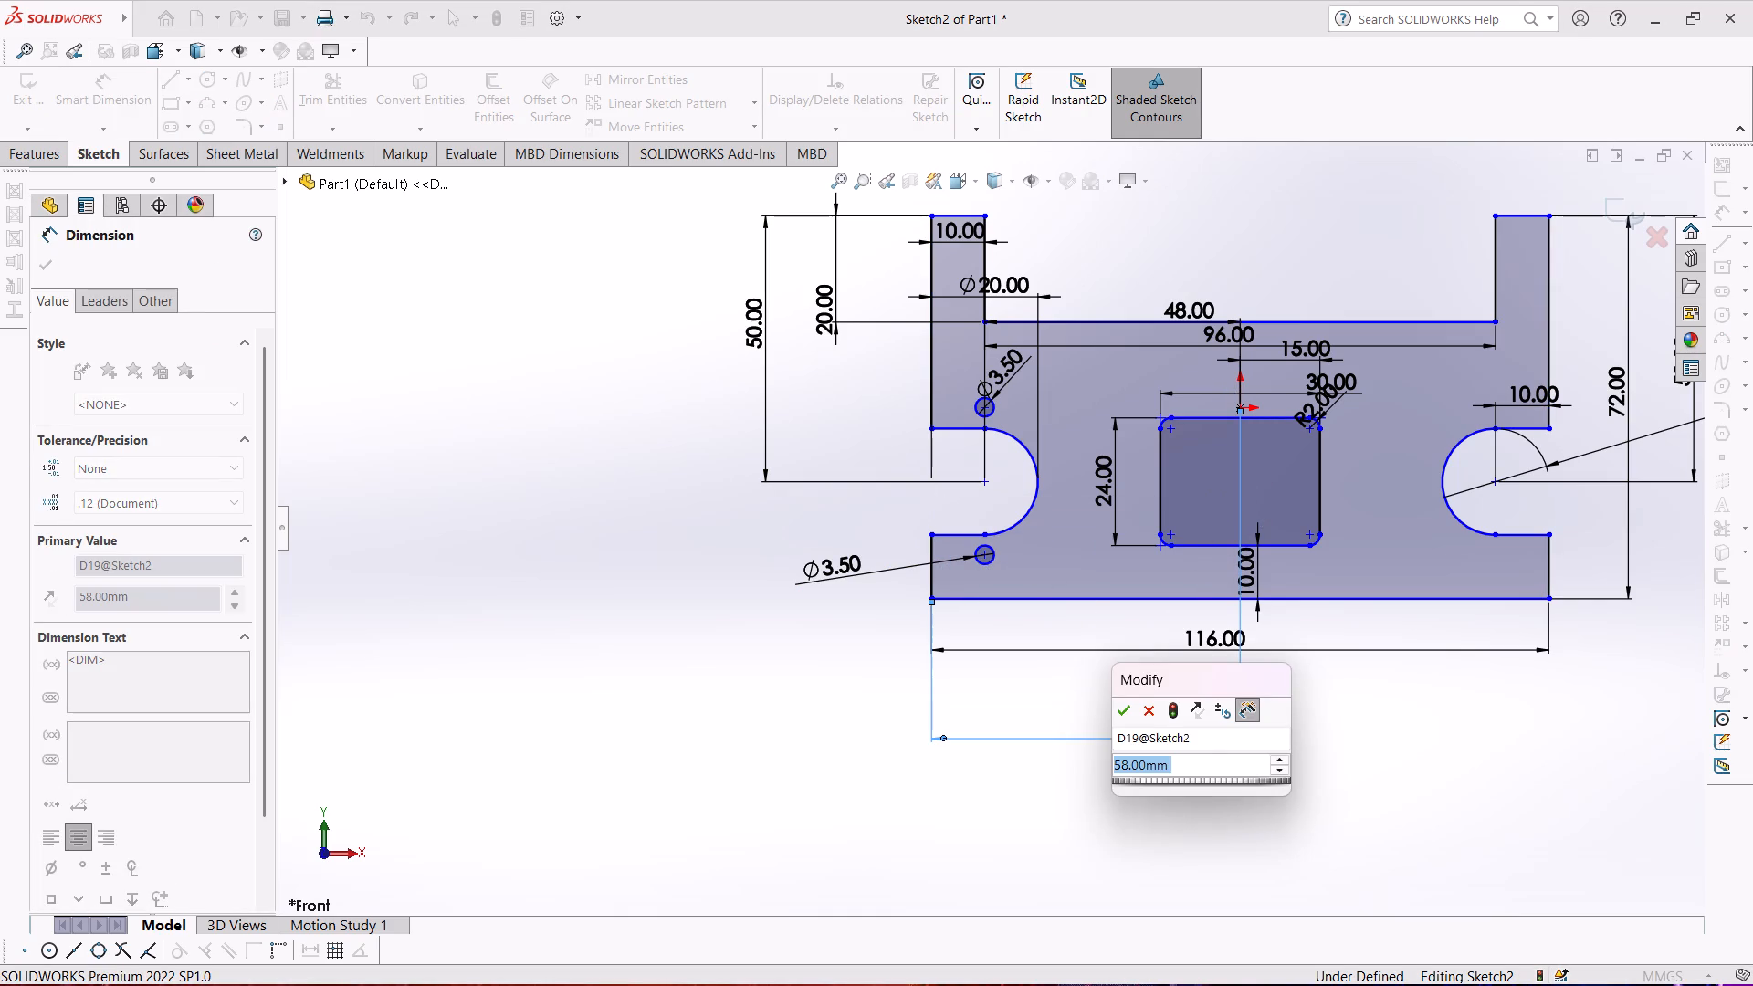
text(116)
text(/2)
key(Return)
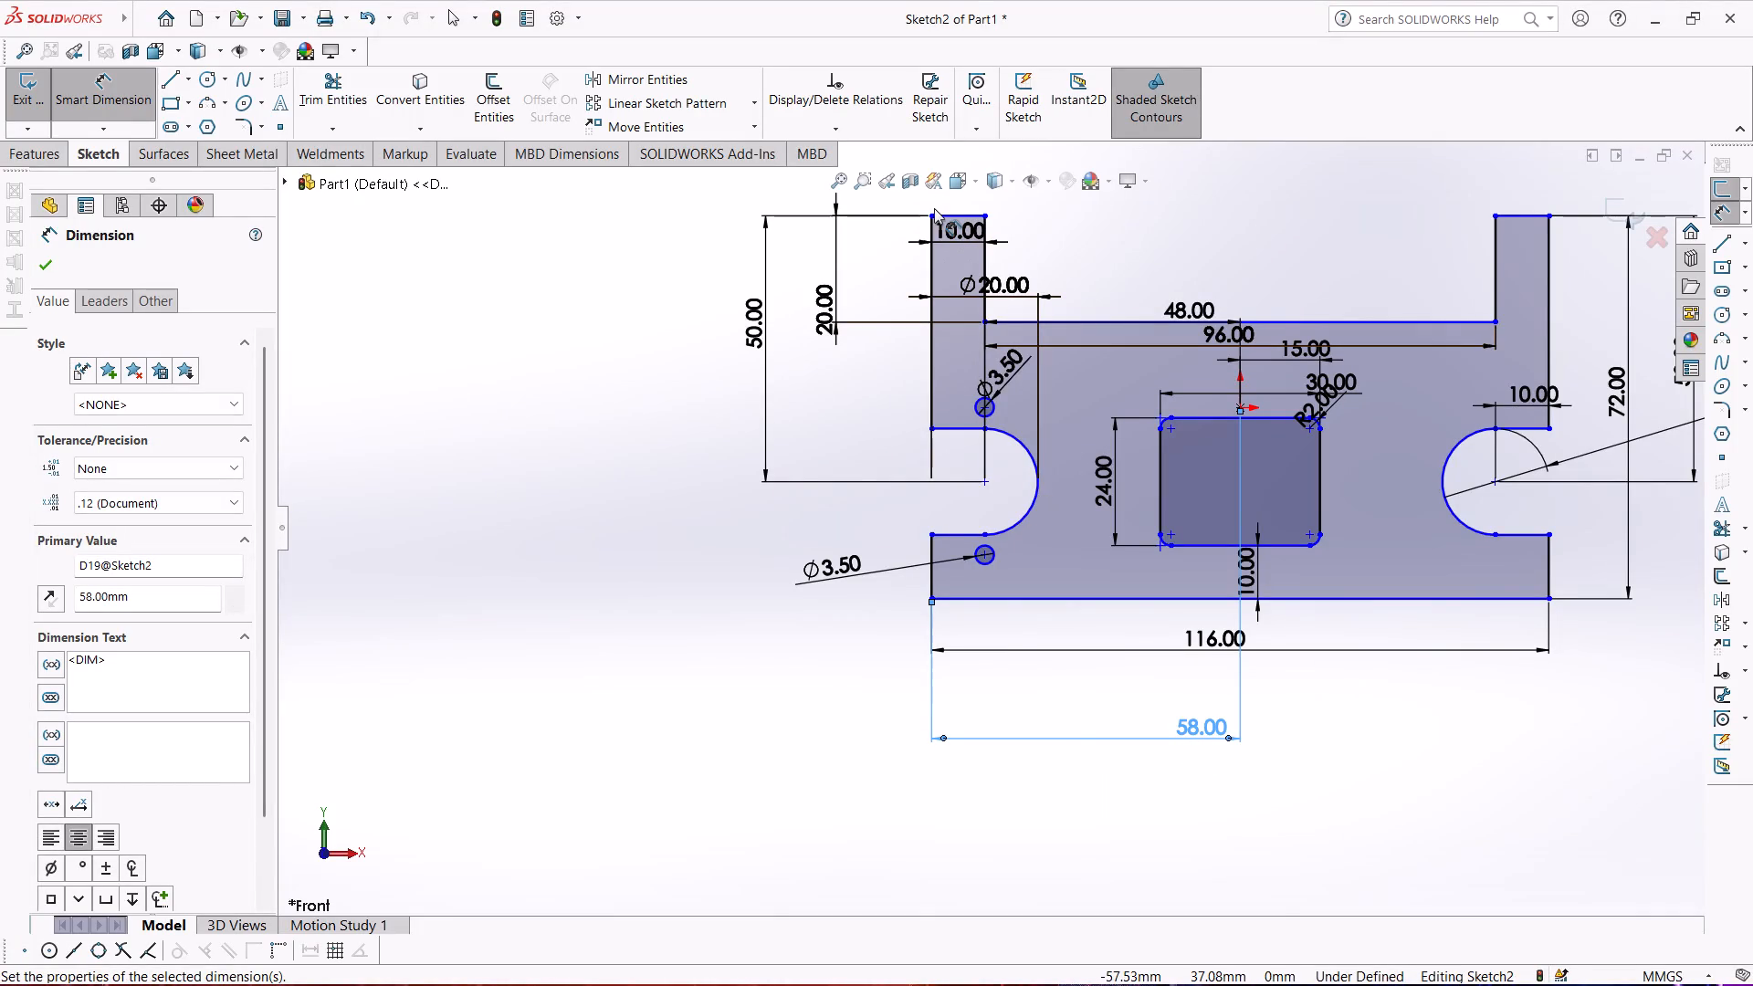
Dimension the vertical distance from the left arm's top edge to the origin as 36 mm.
scroll(941, 215, down, 3)
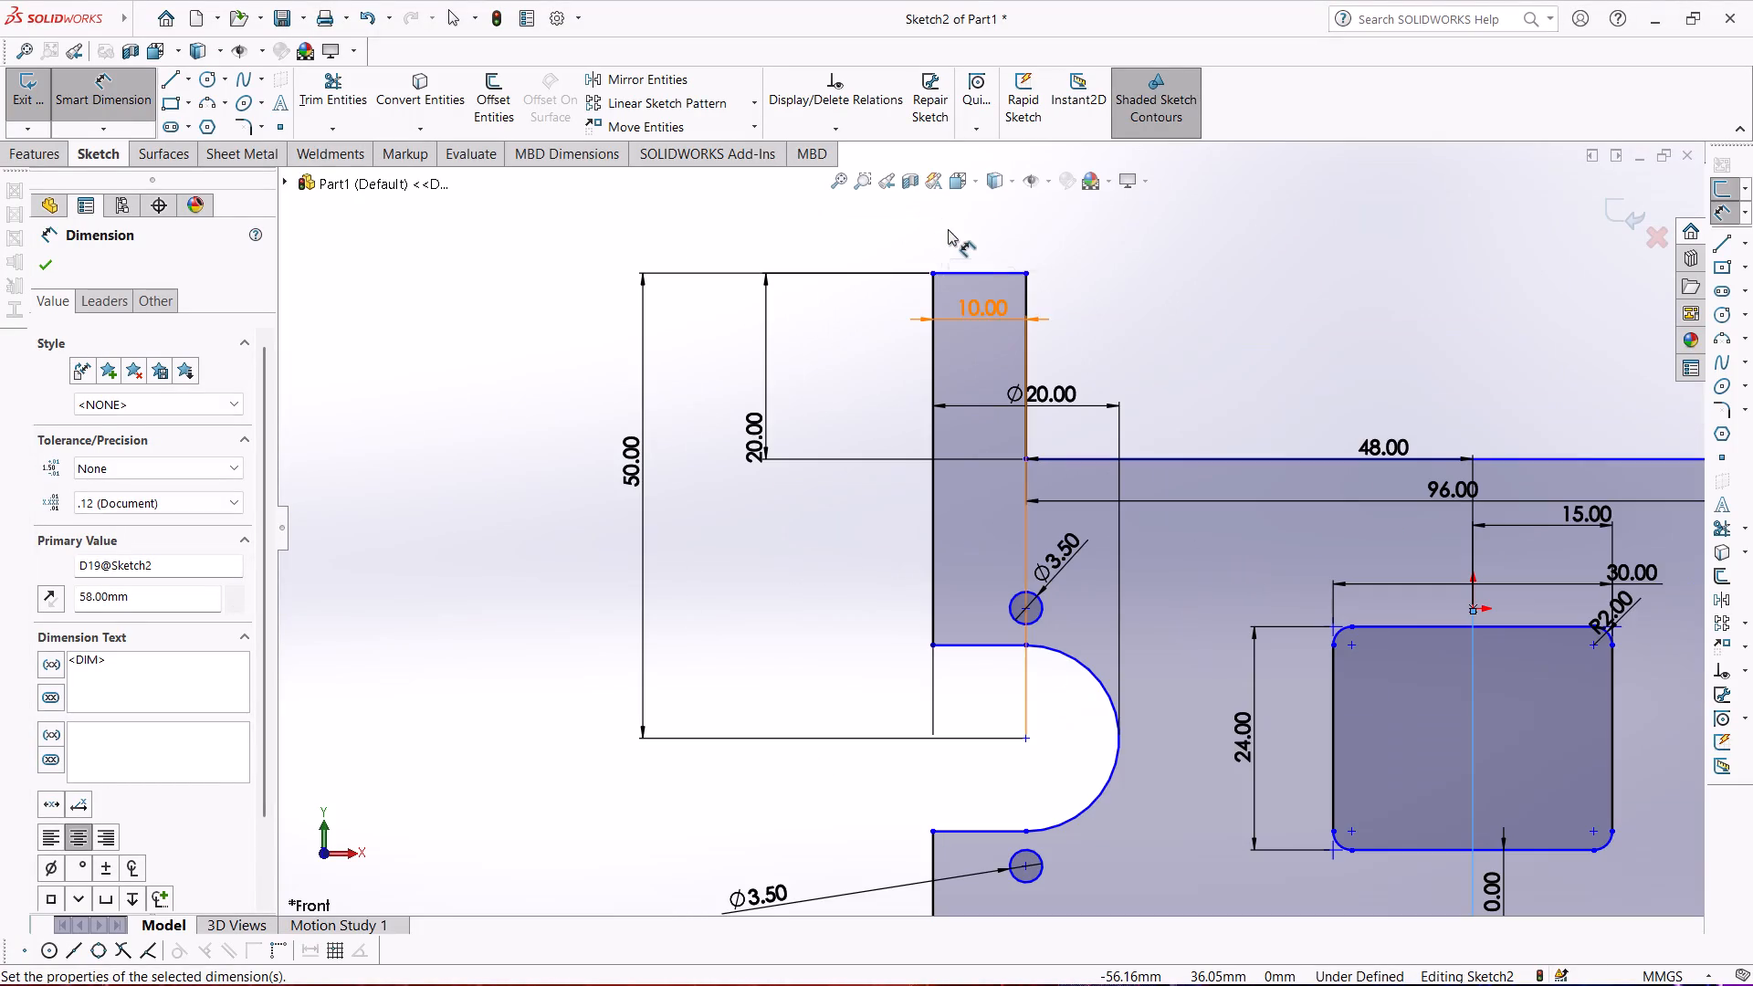
click(965, 276)
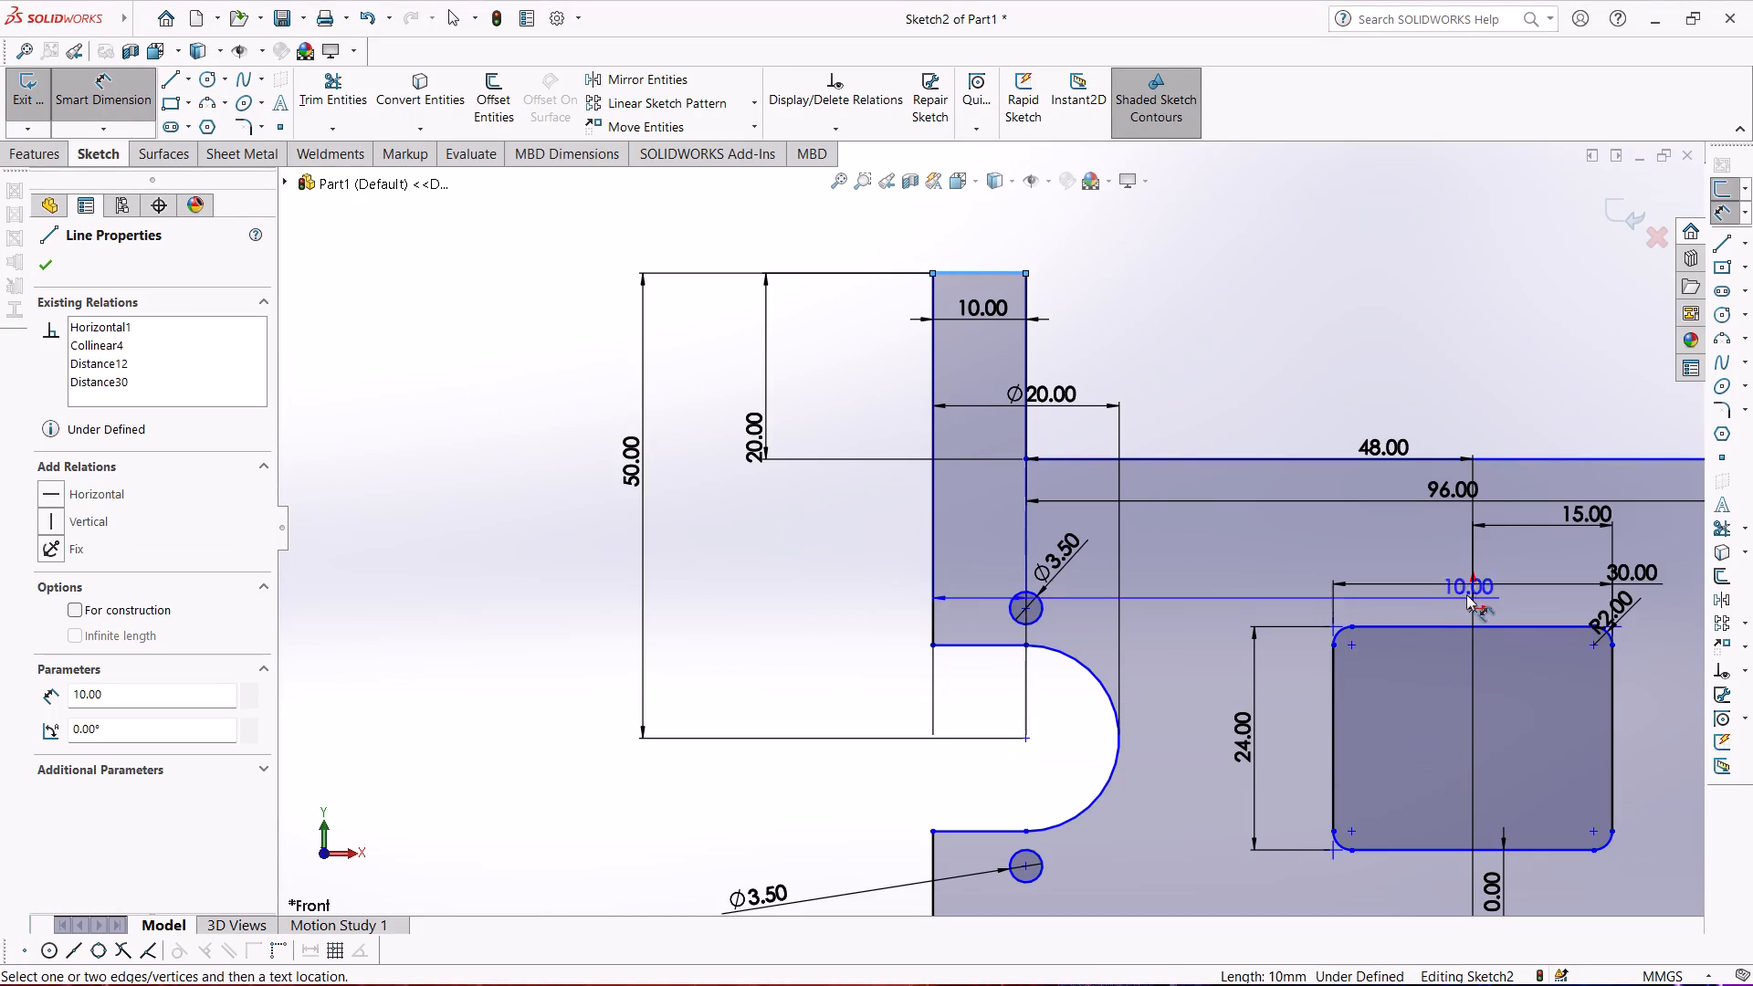
click(1471, 607)
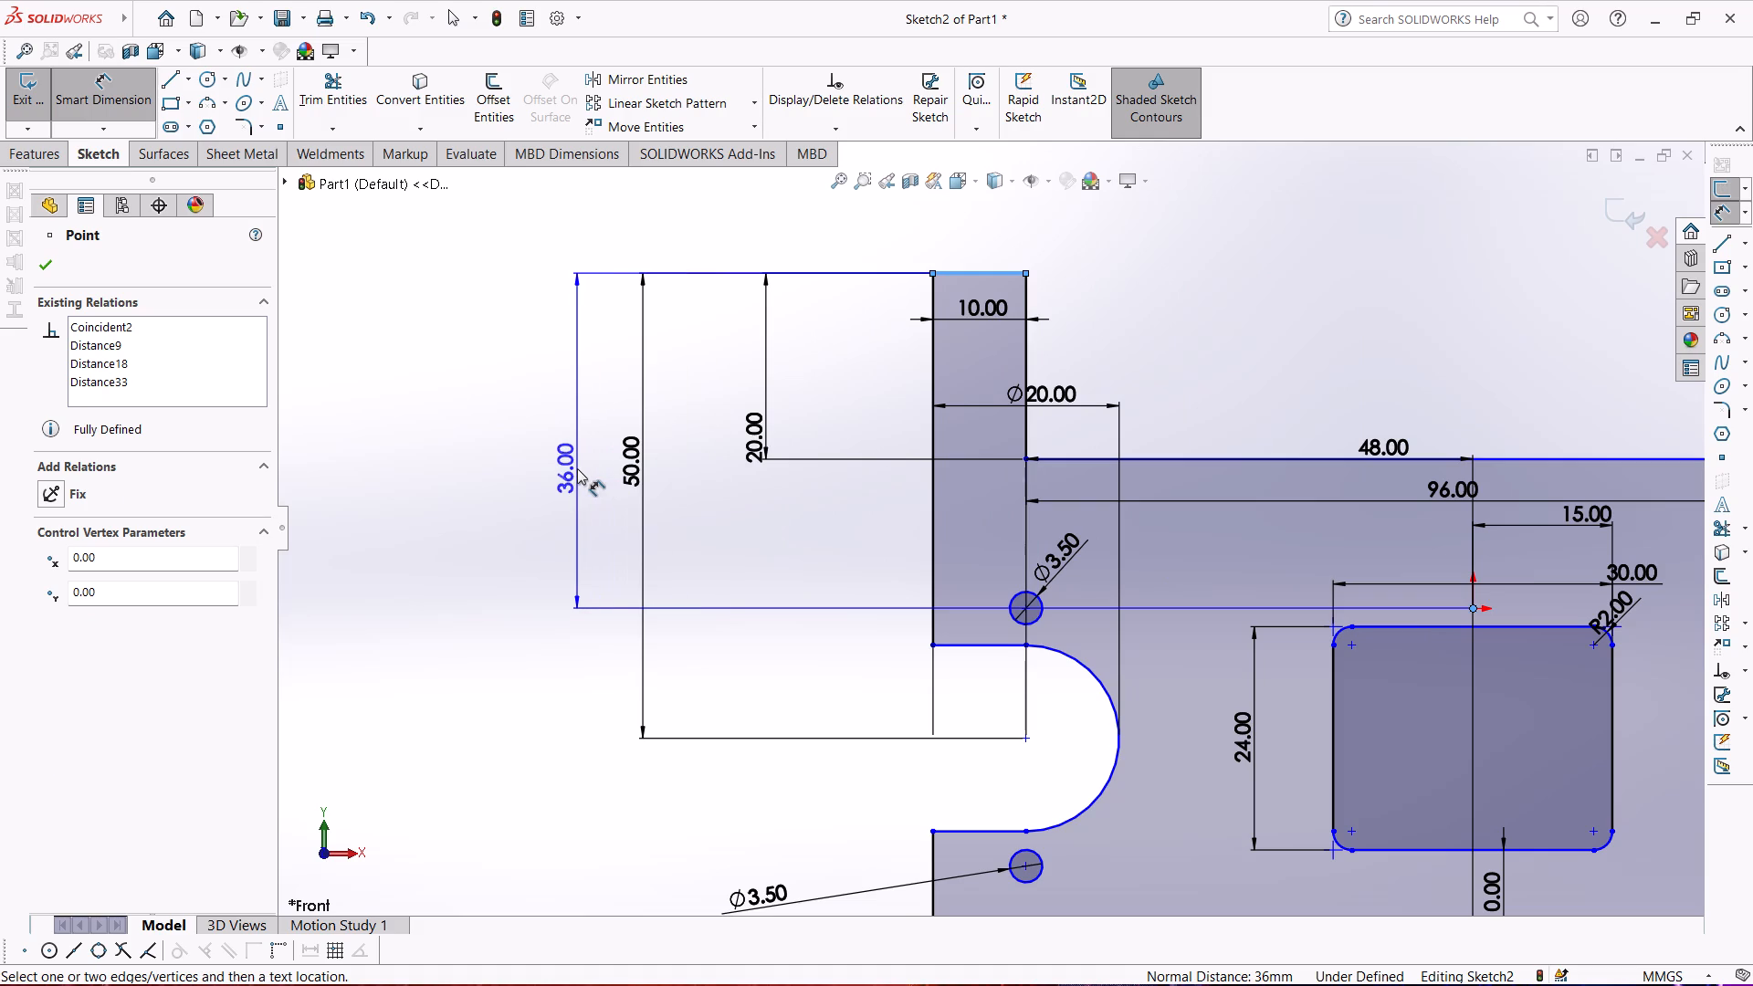
scroll(577, 468, up, 3)
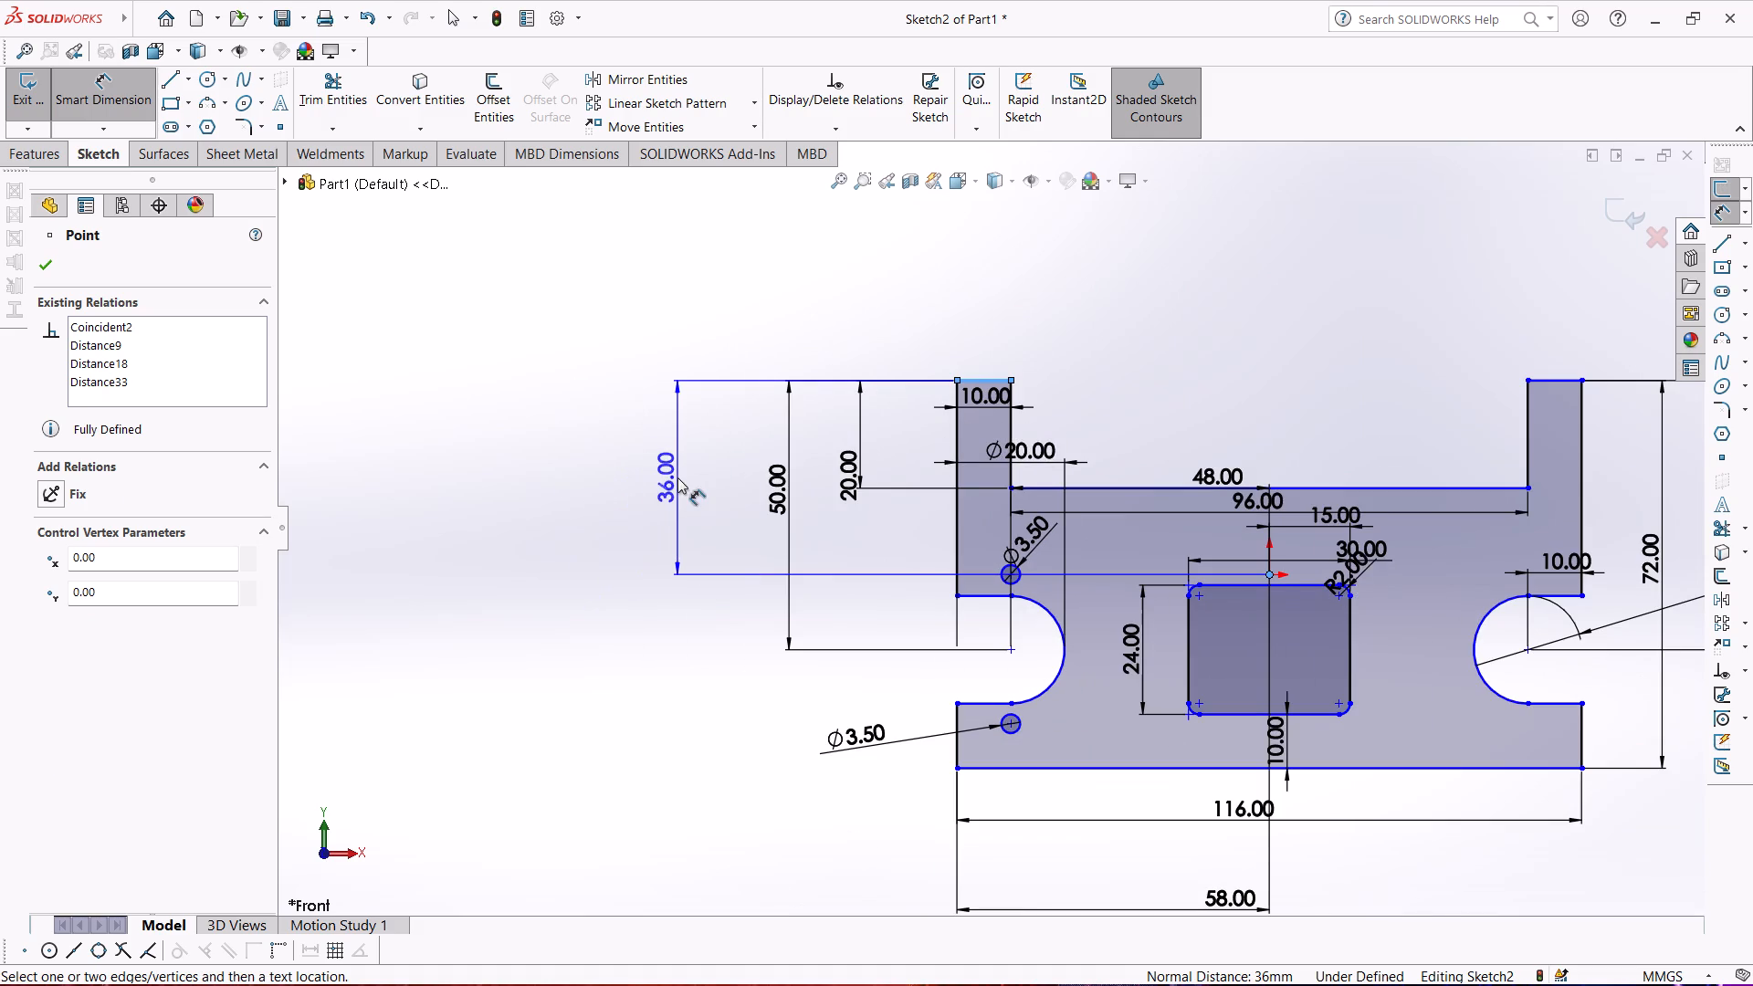
click(677, 480)
click(597, 452)
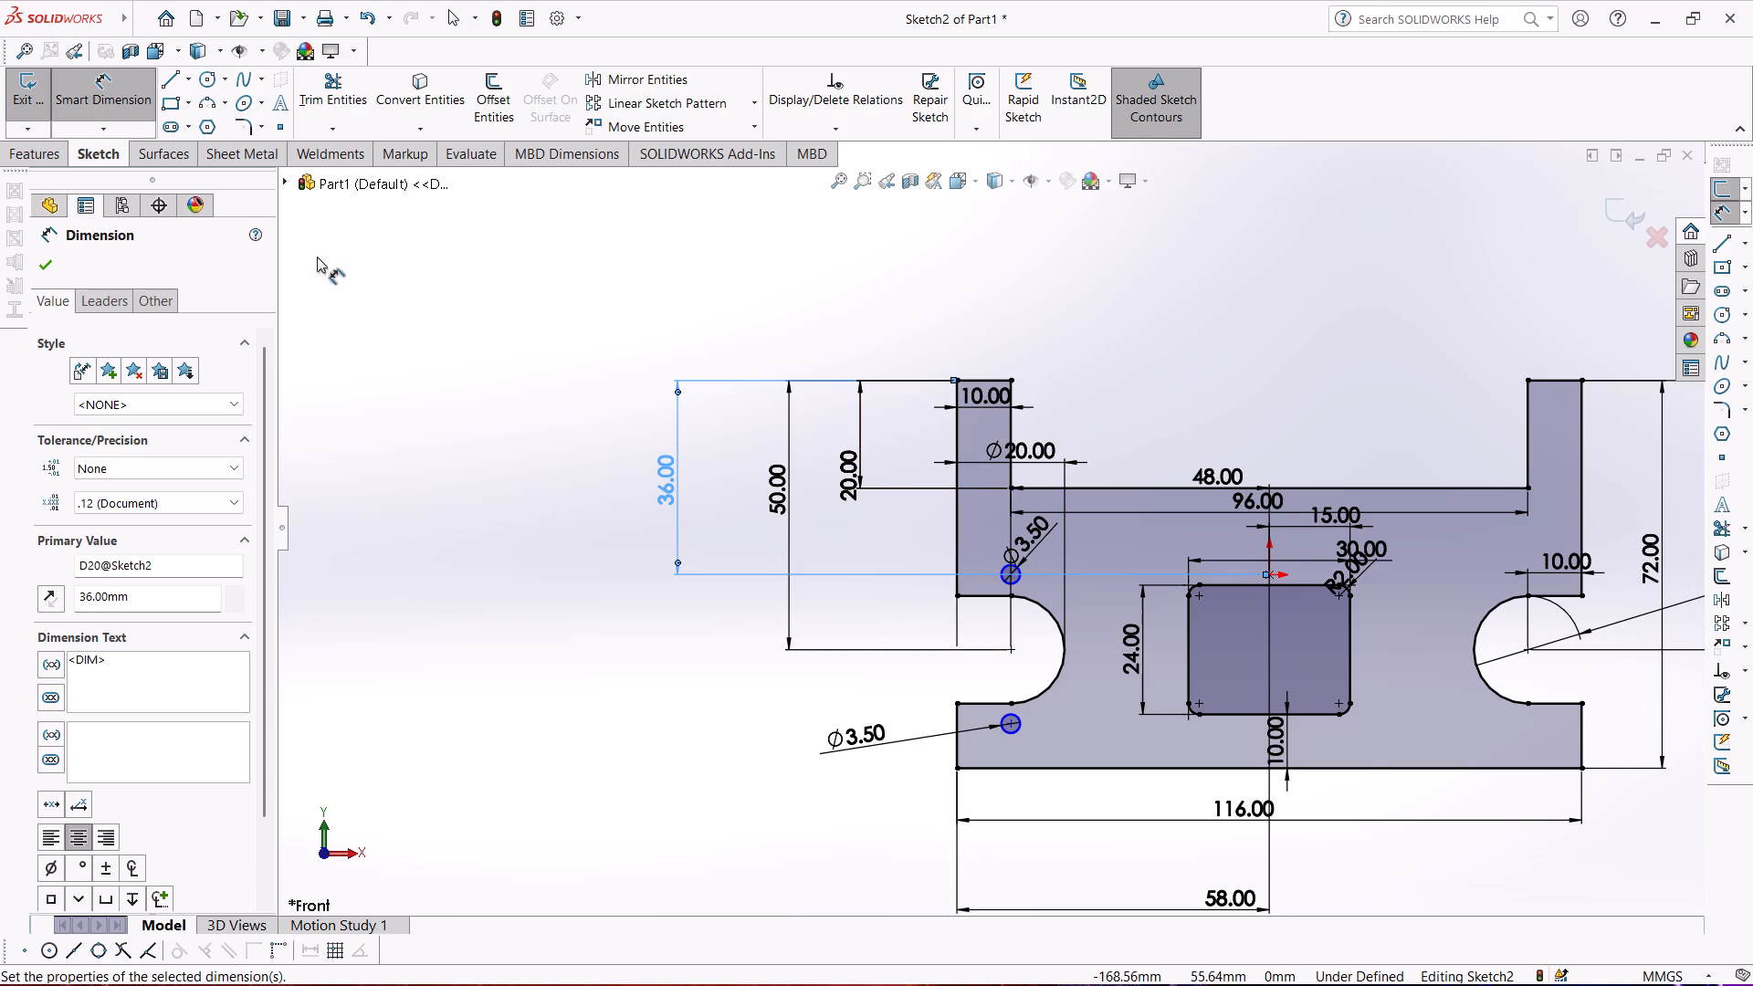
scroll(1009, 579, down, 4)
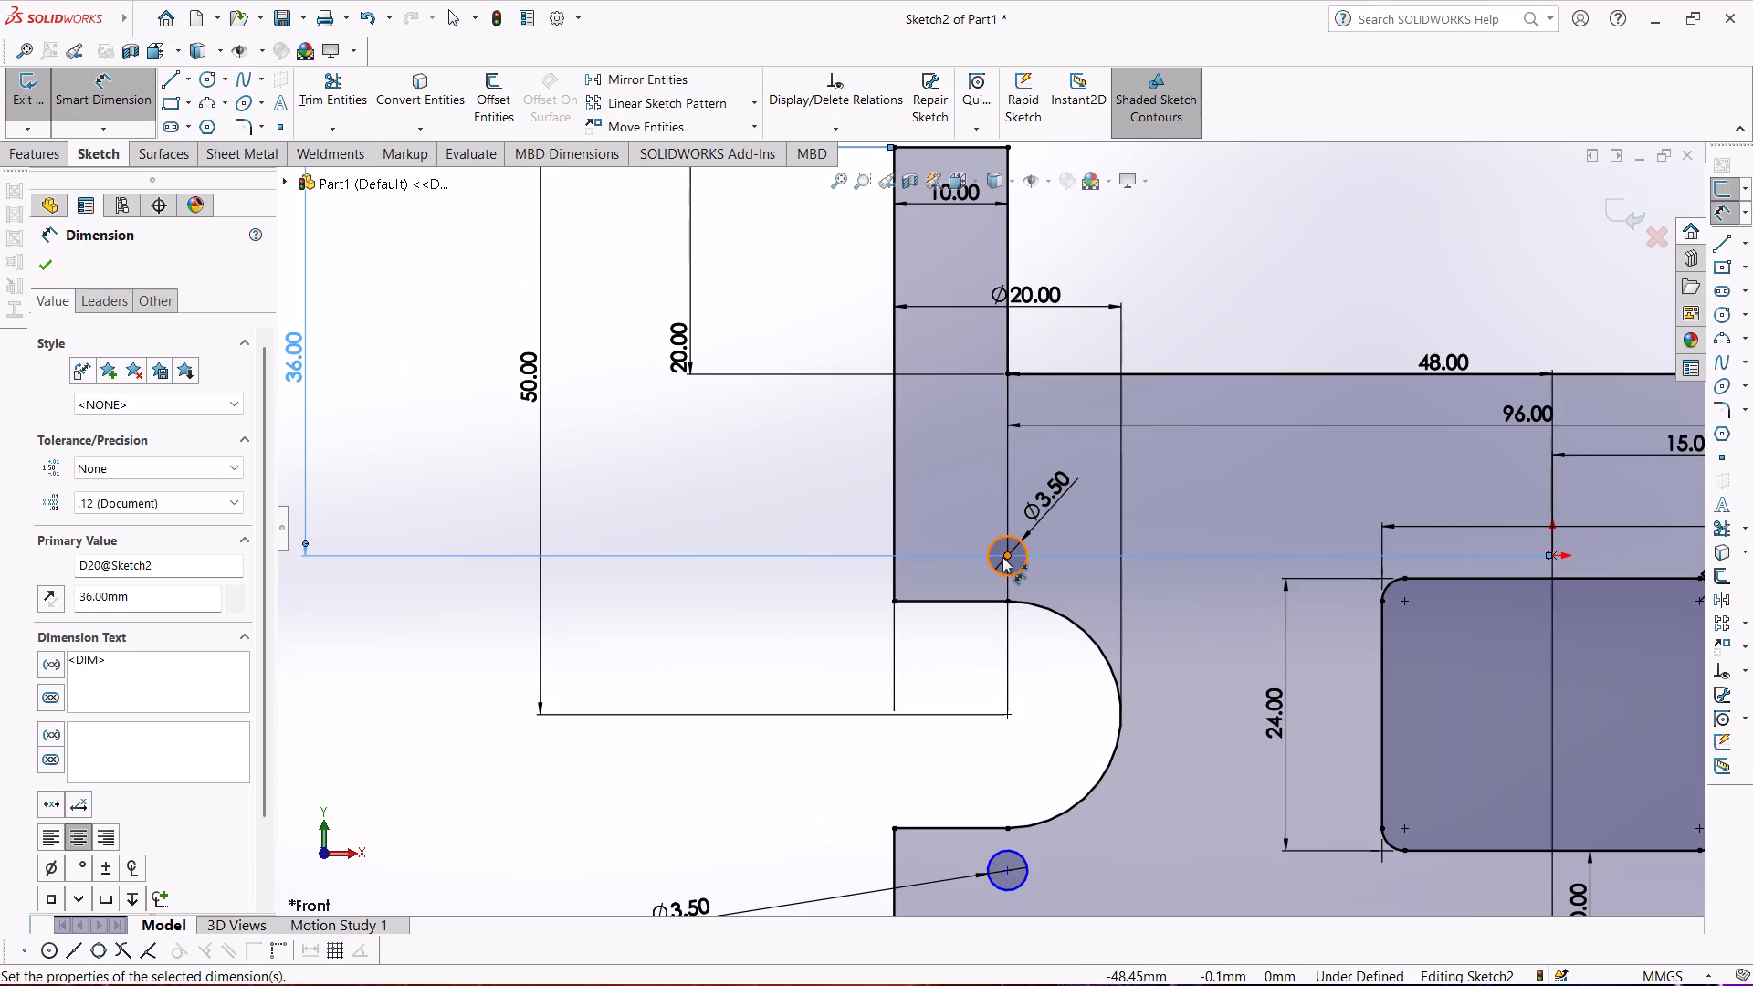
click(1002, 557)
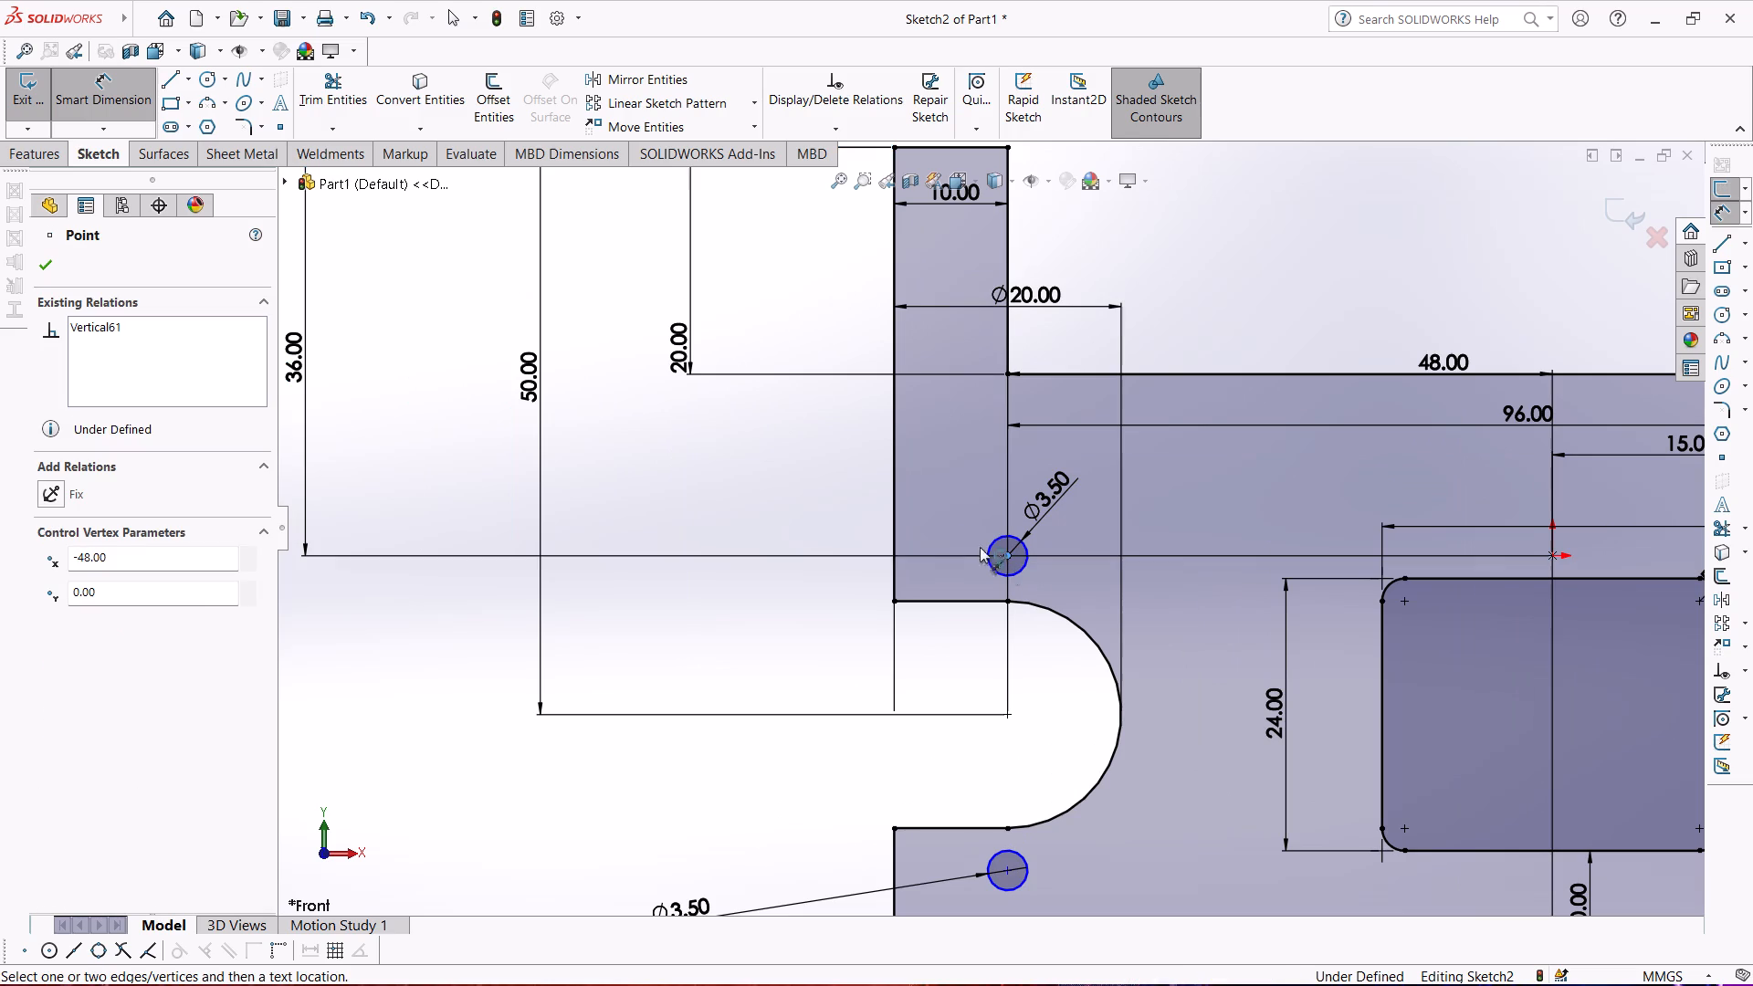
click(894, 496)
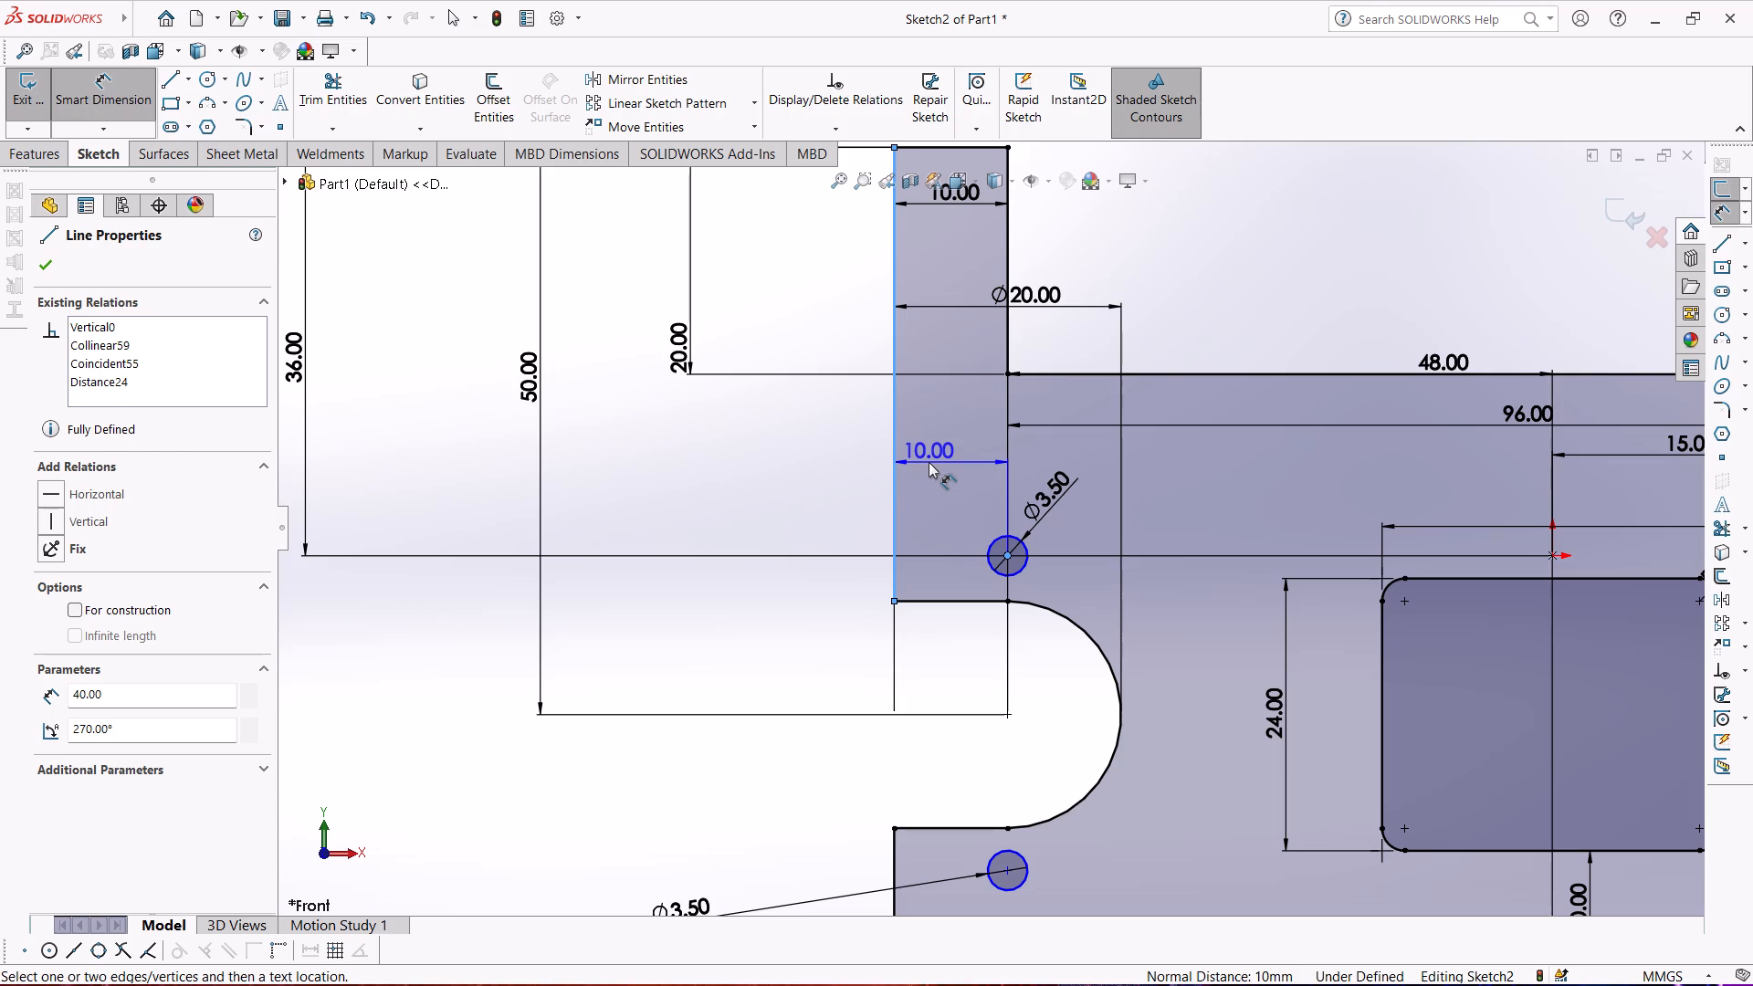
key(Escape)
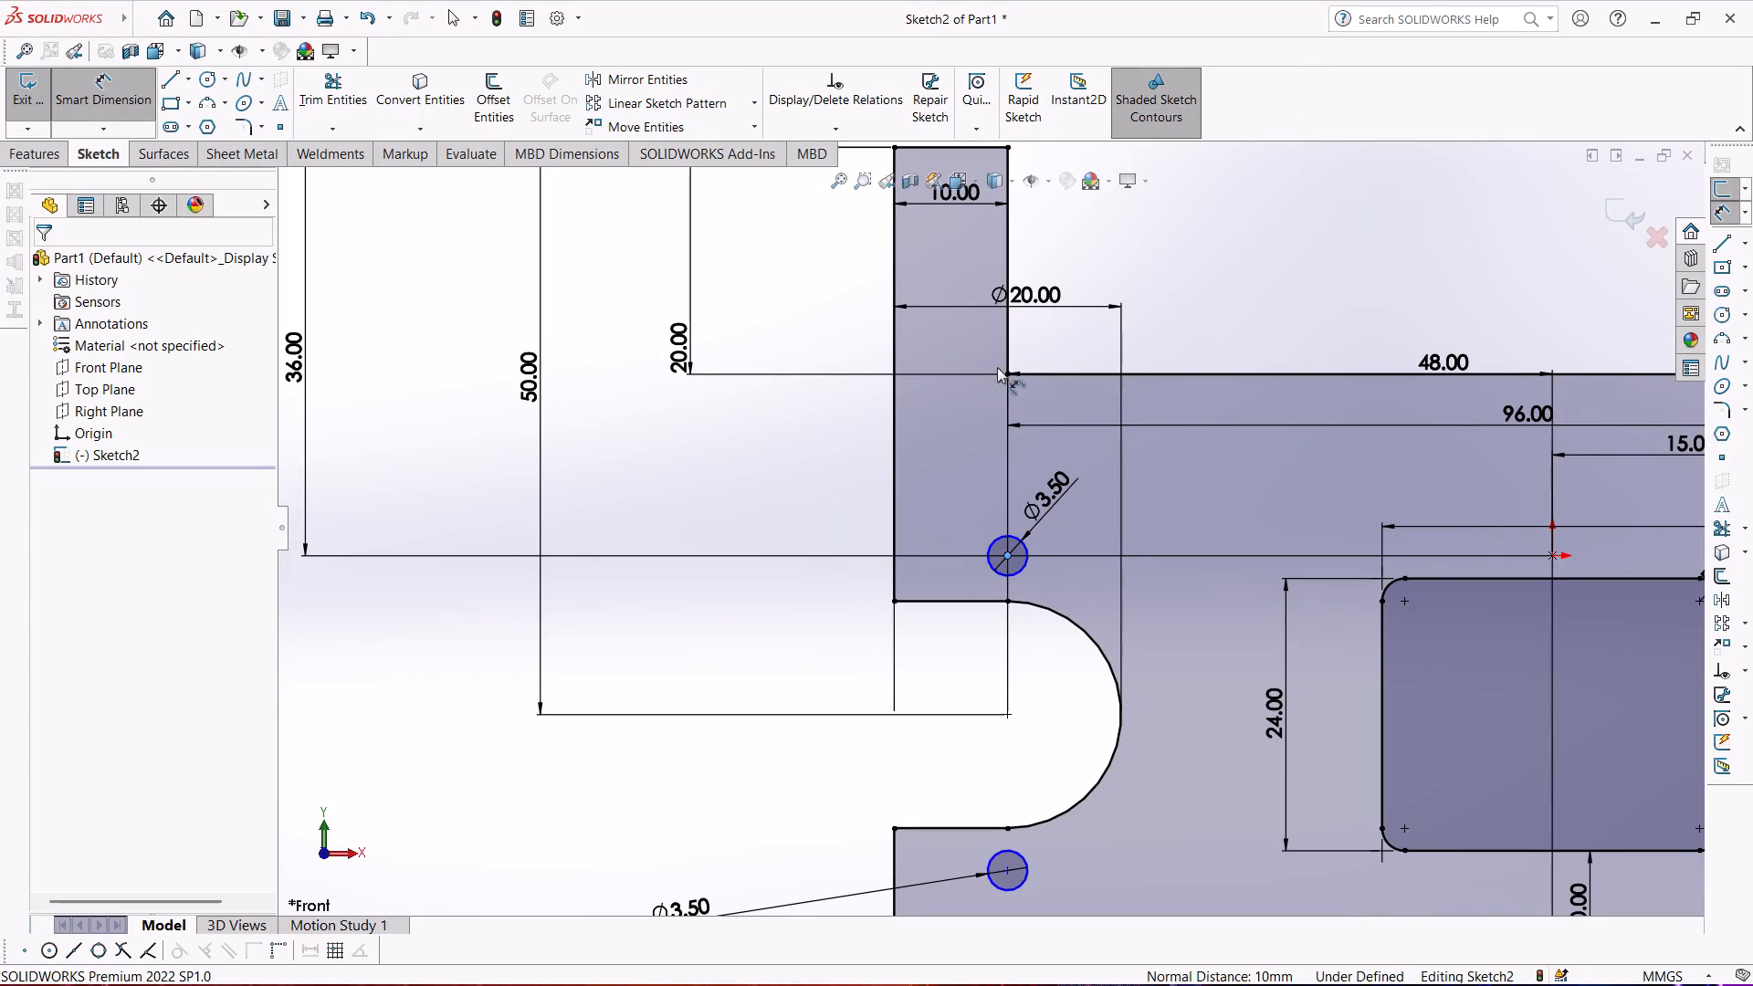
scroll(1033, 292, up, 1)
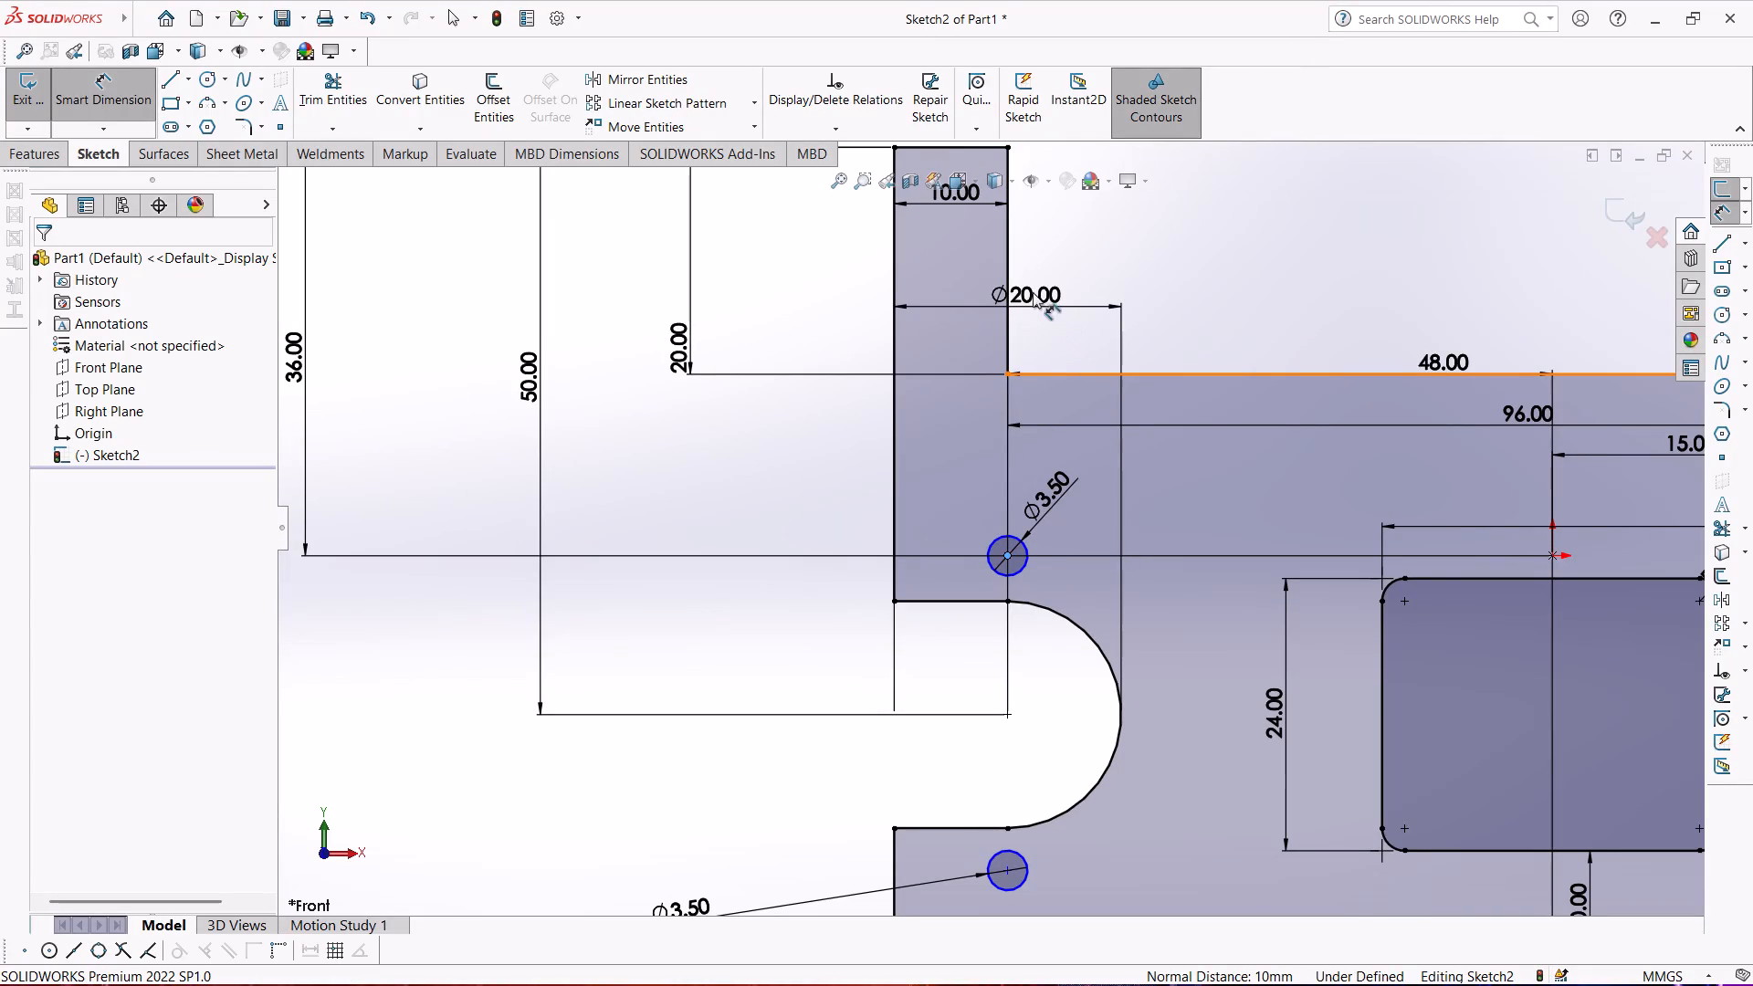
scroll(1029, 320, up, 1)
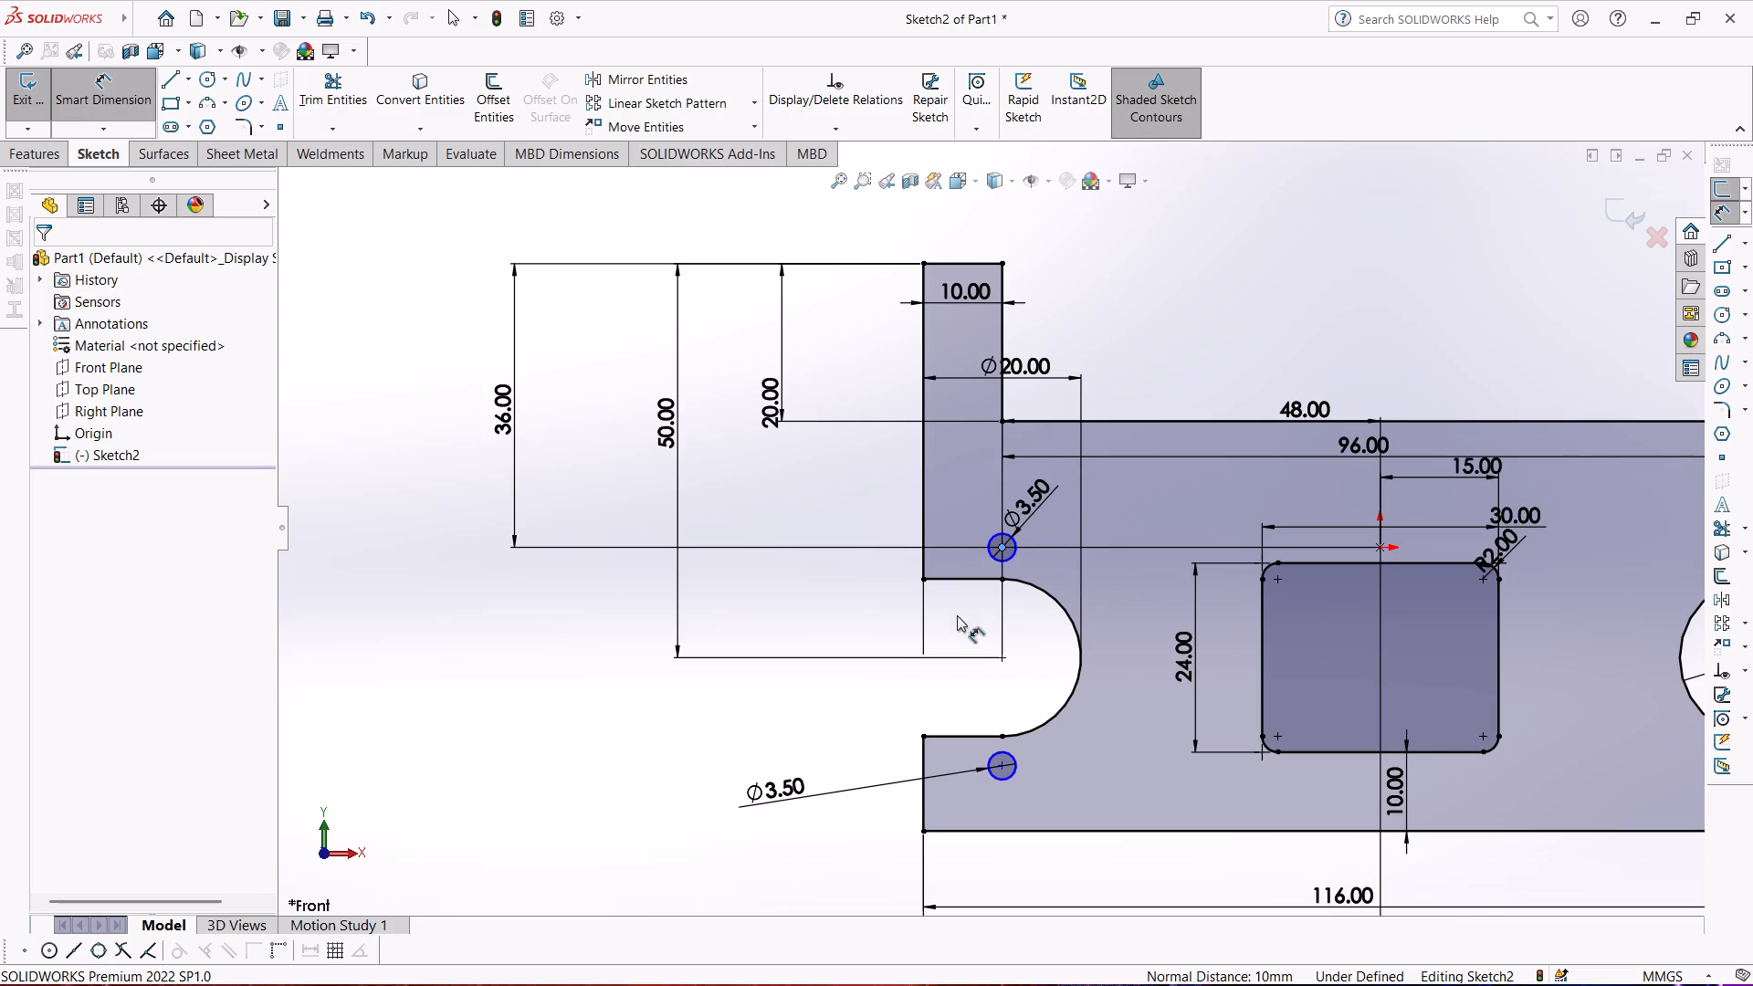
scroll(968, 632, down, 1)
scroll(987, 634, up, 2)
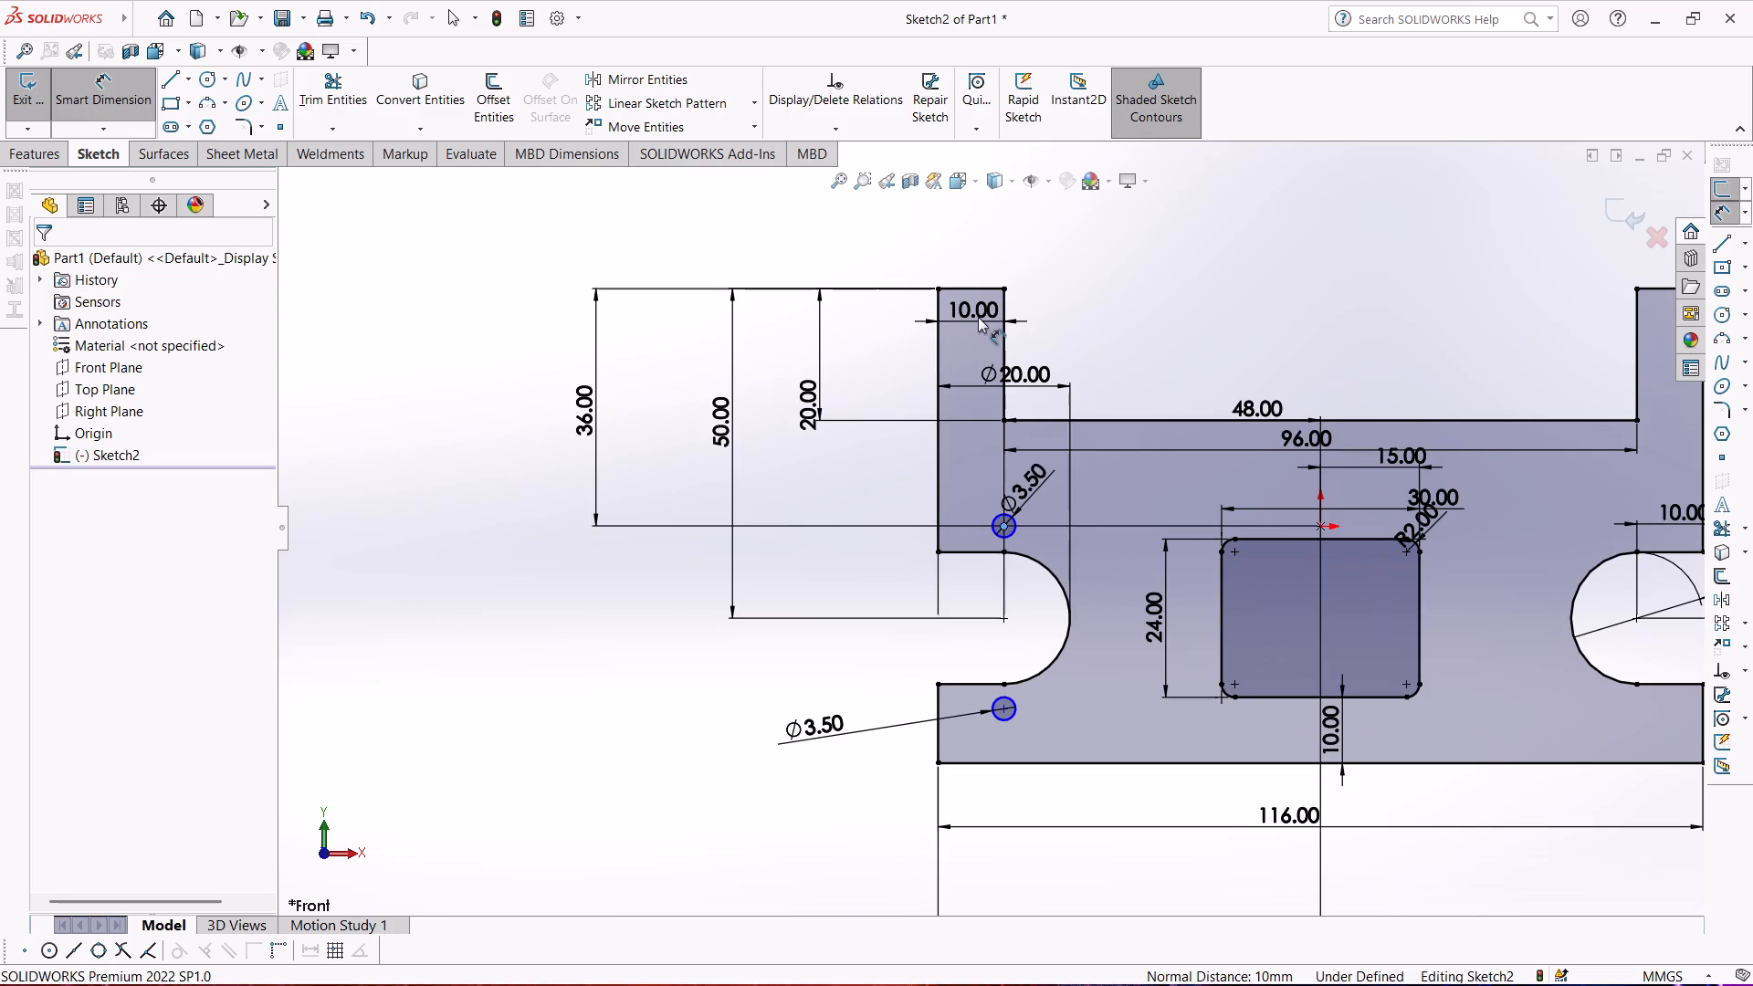
Move the 10 mm horizontal dimension of the left slot's arc centre down beside the slot and set it to 13.71 mm.
drag(978, 317, 970, 370)
drag(969, 306, 955, 417)
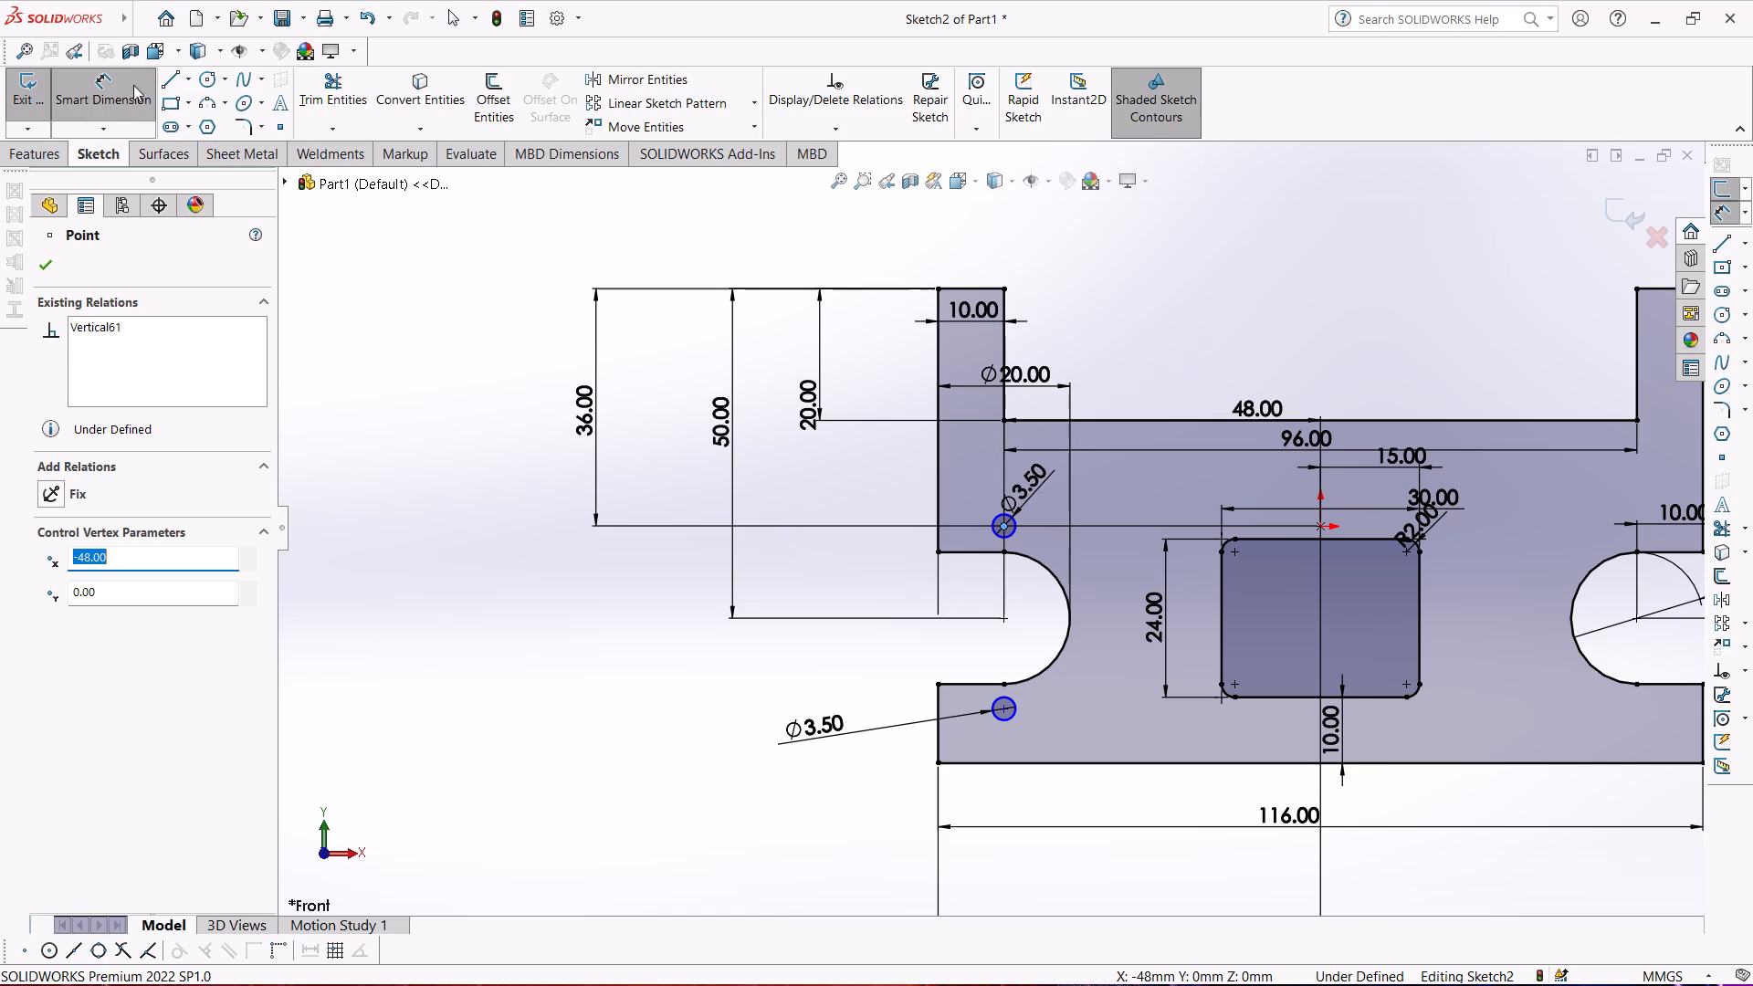
click(126, 70)
drag(984, 314, 989, 571)
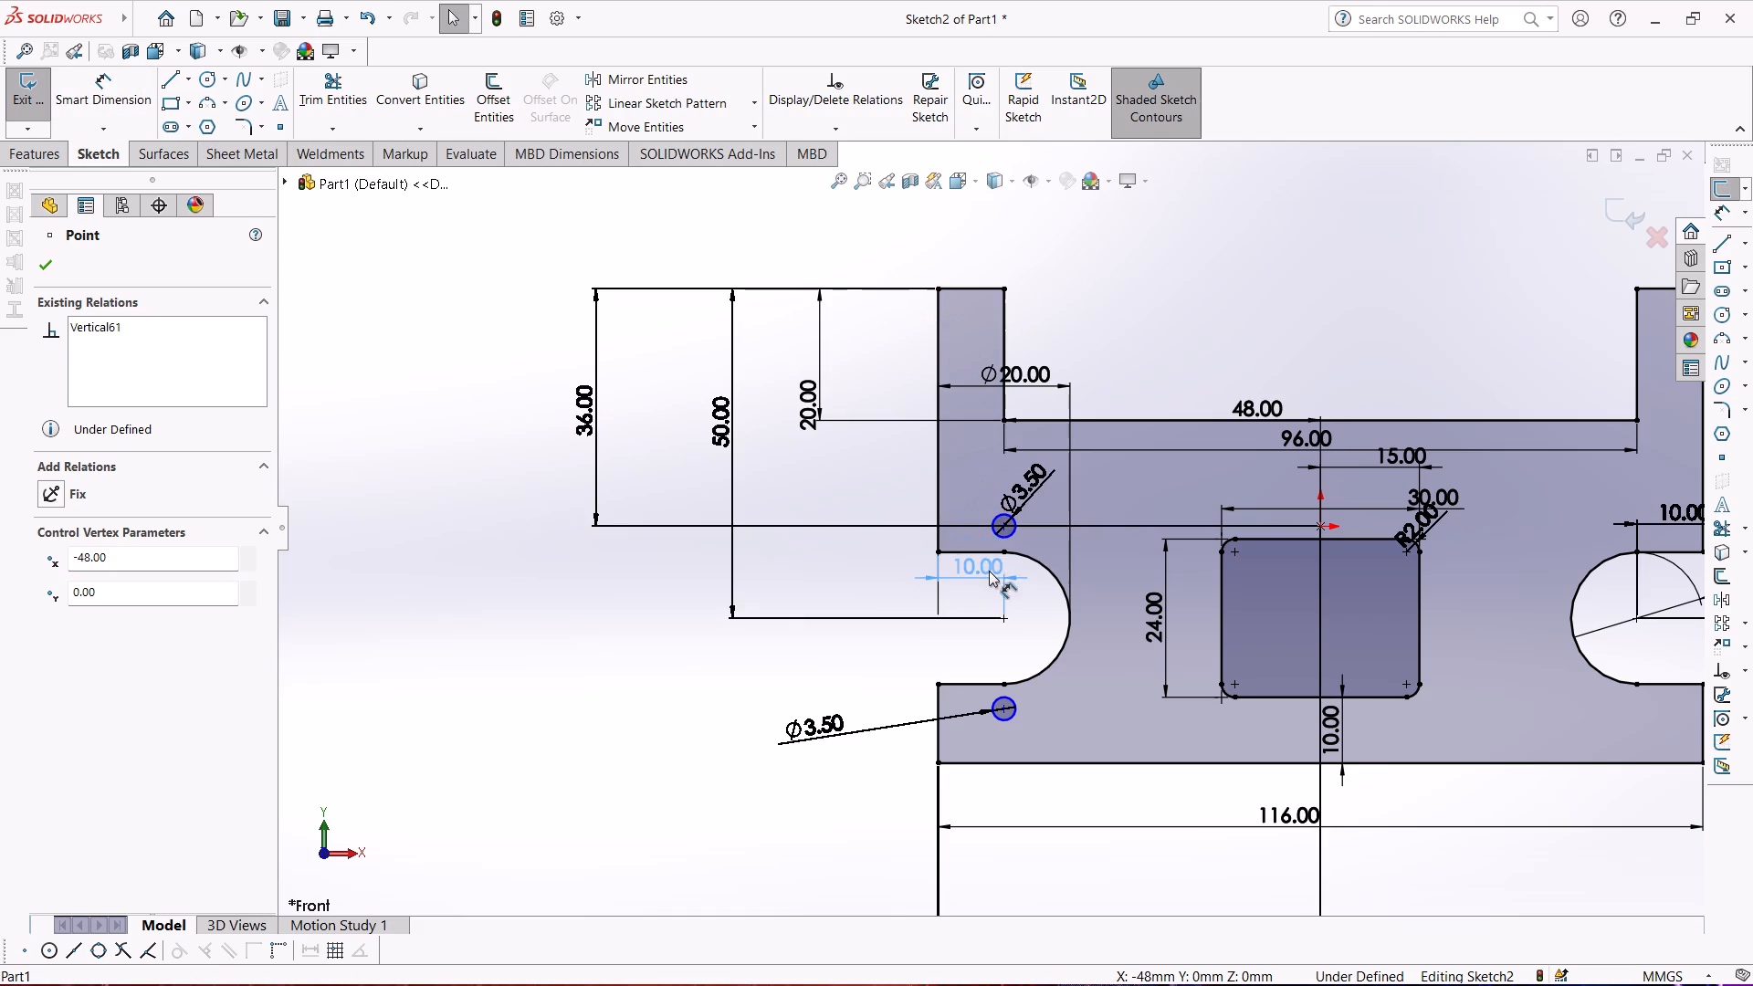
drag(989, 571, 979, 564)
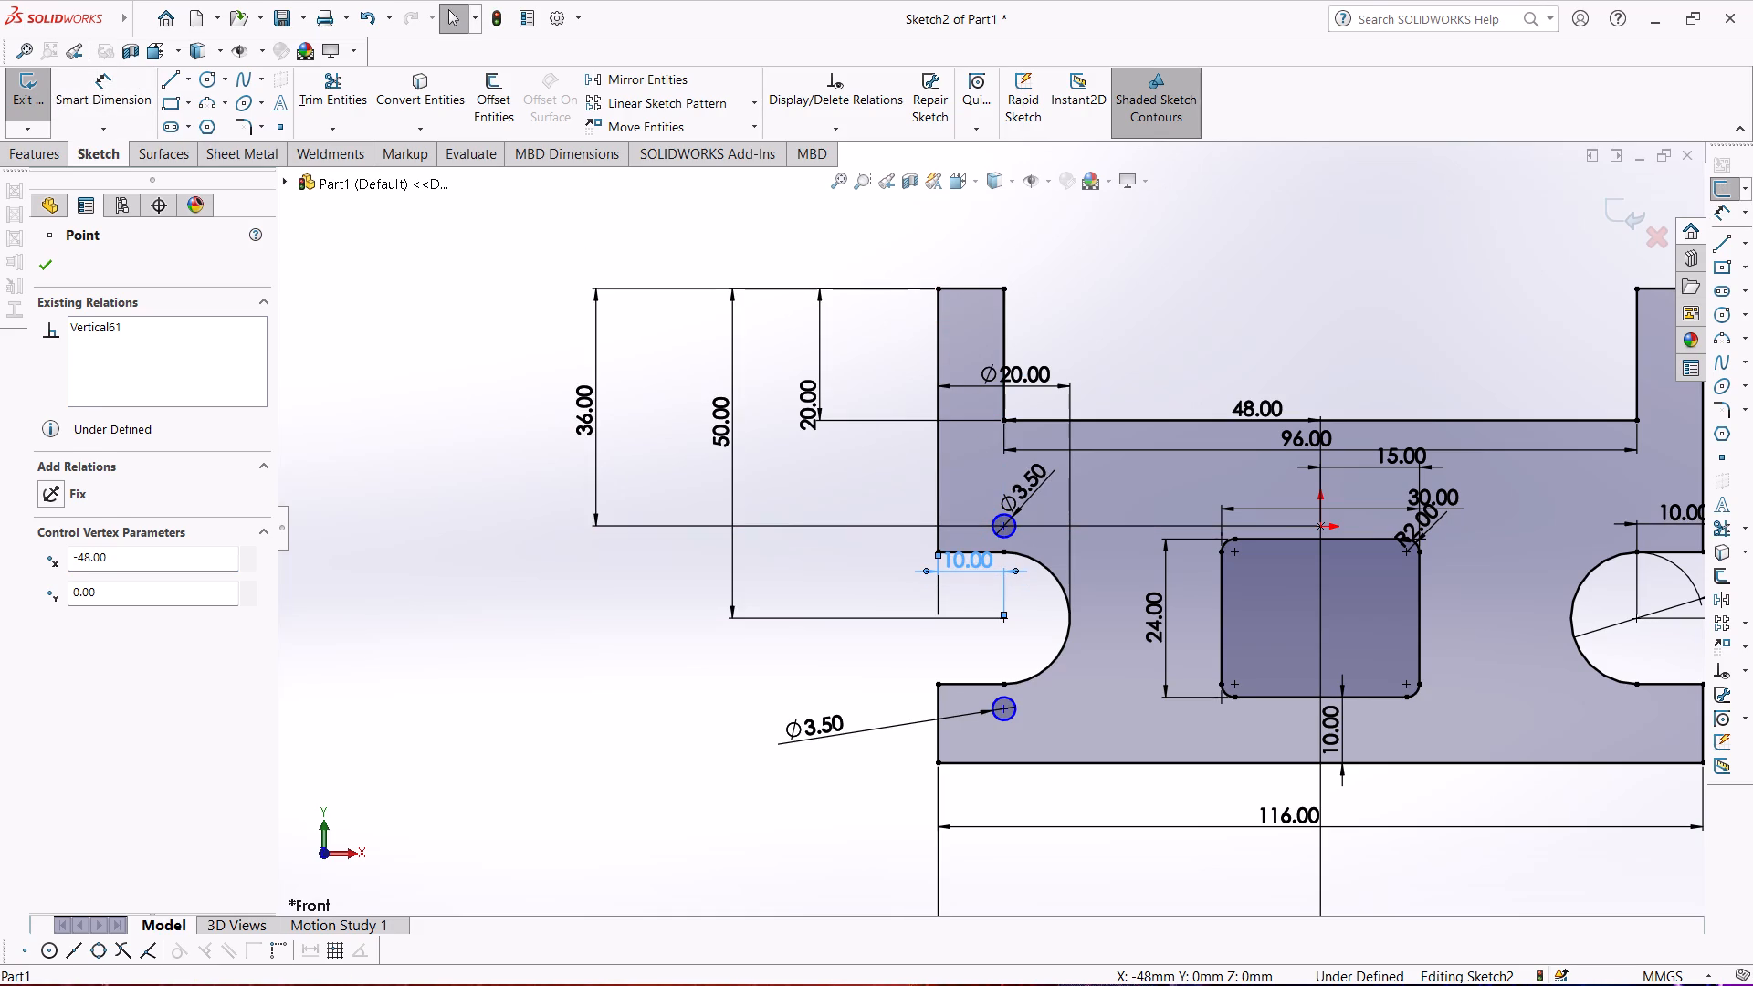
double_click(967, 559)
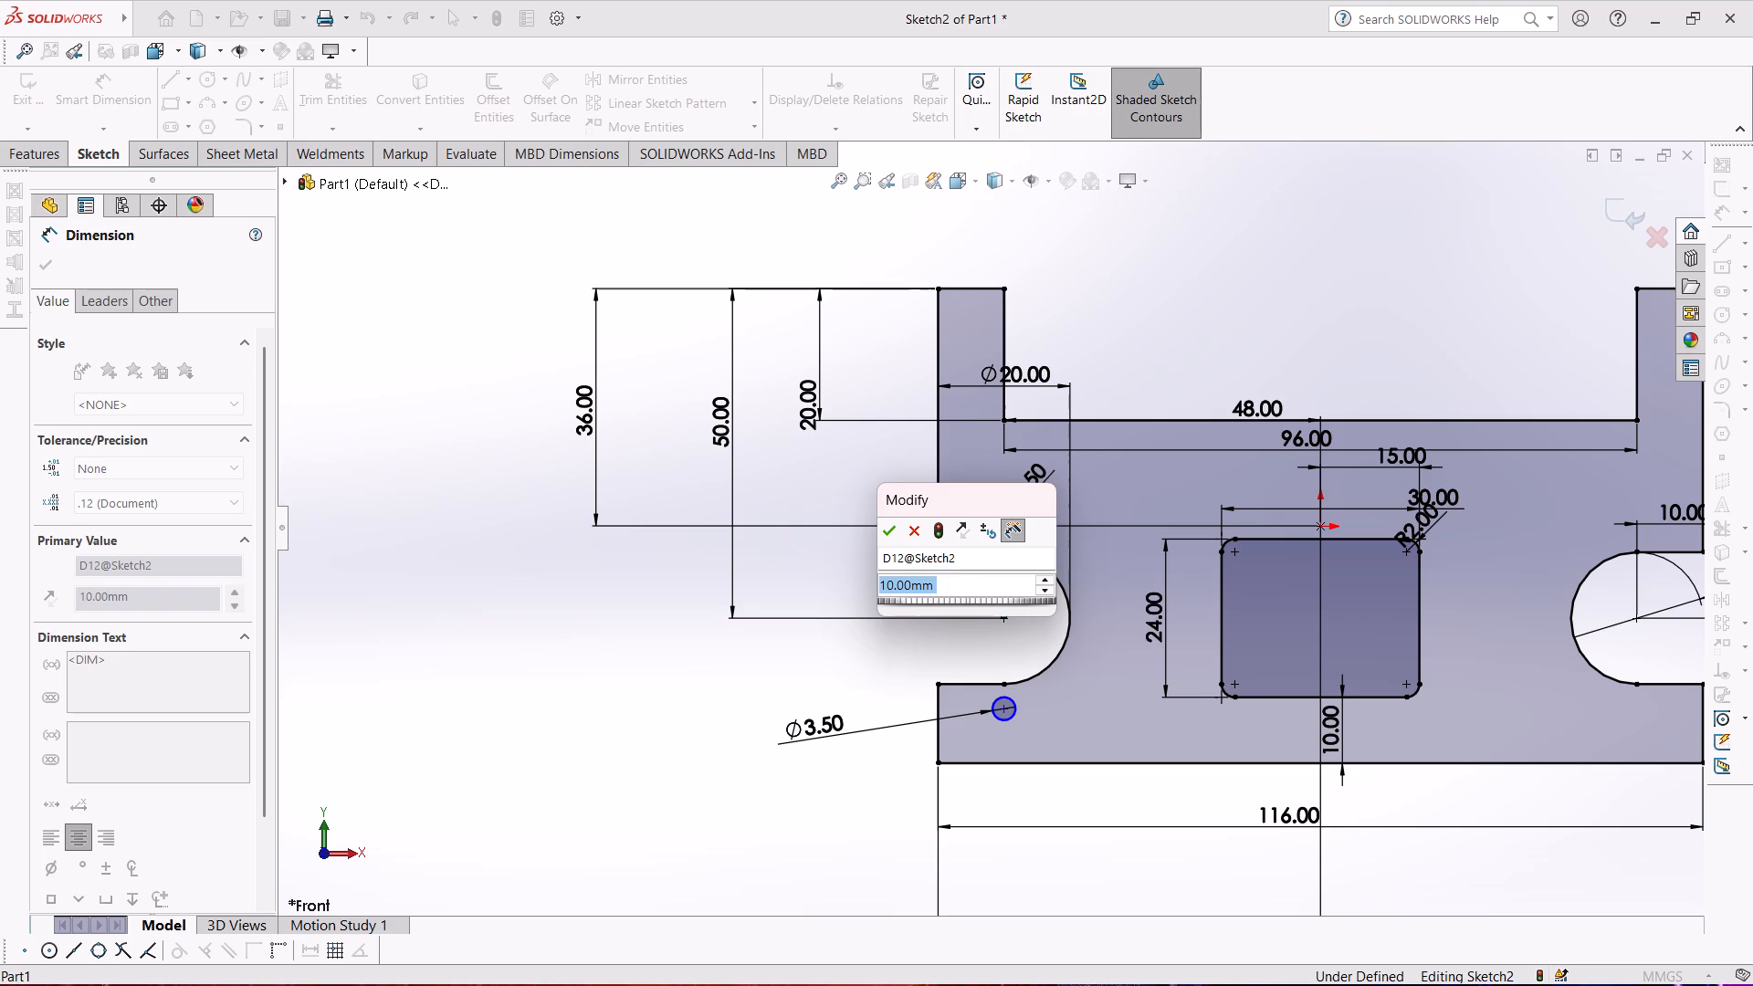
text(13.71)
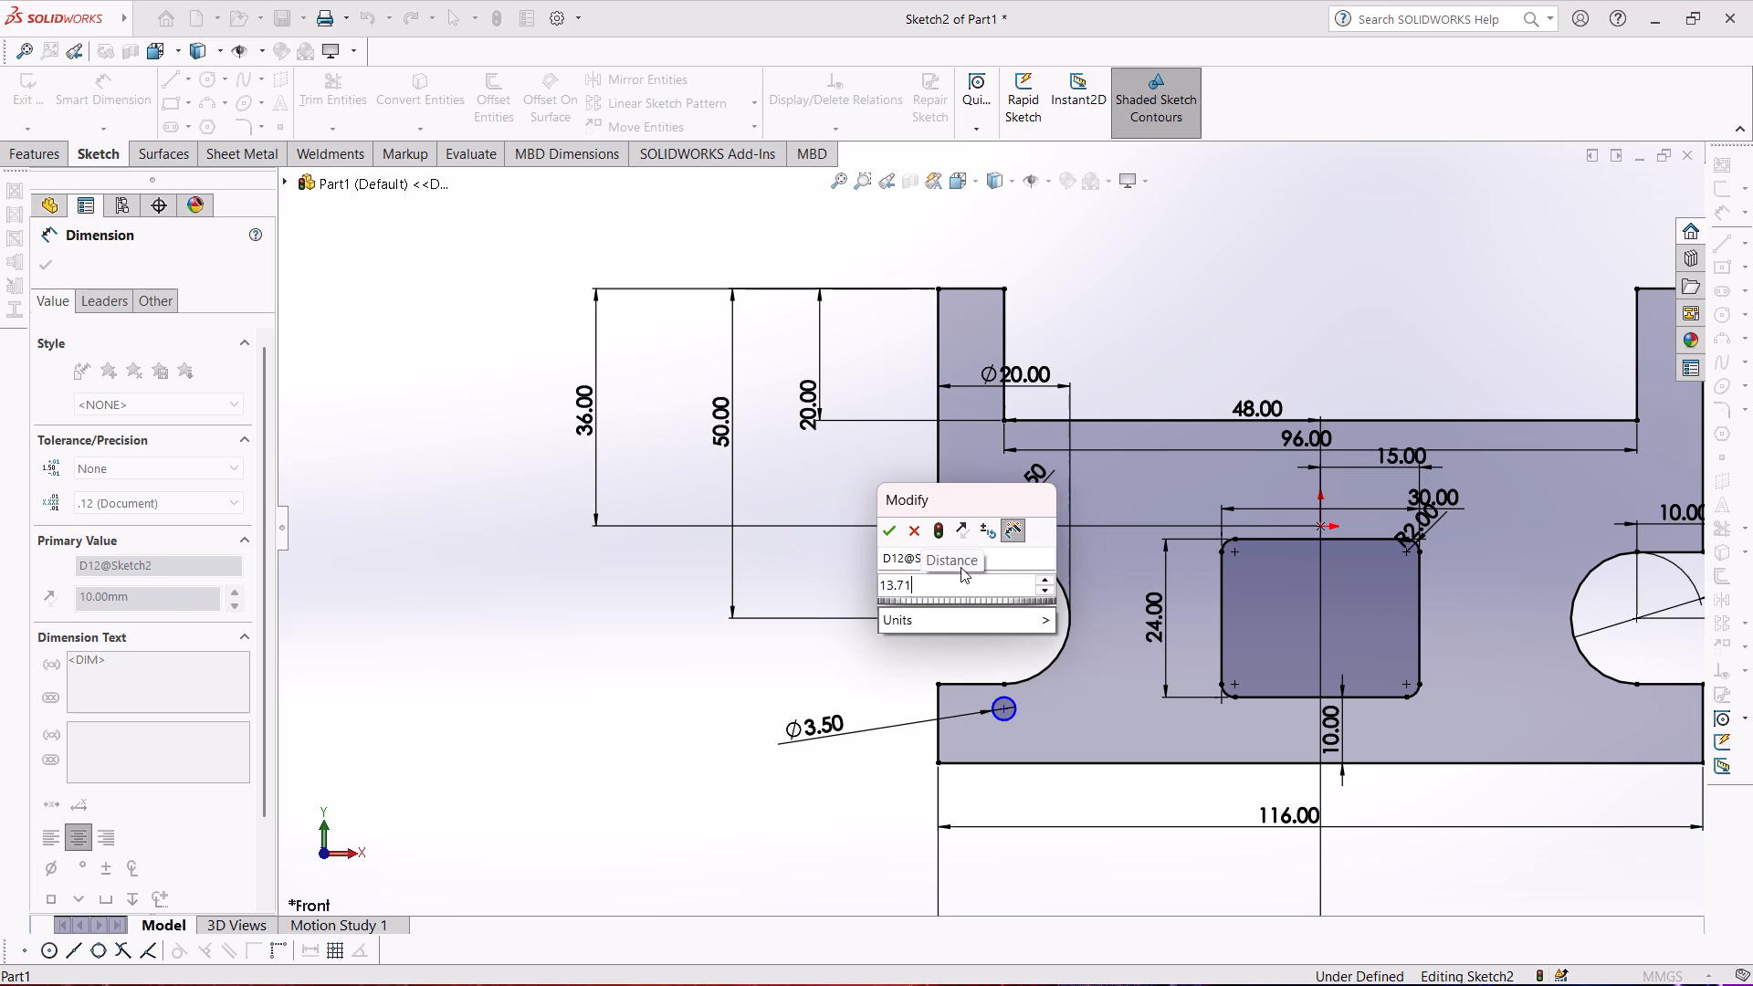
key(Return)
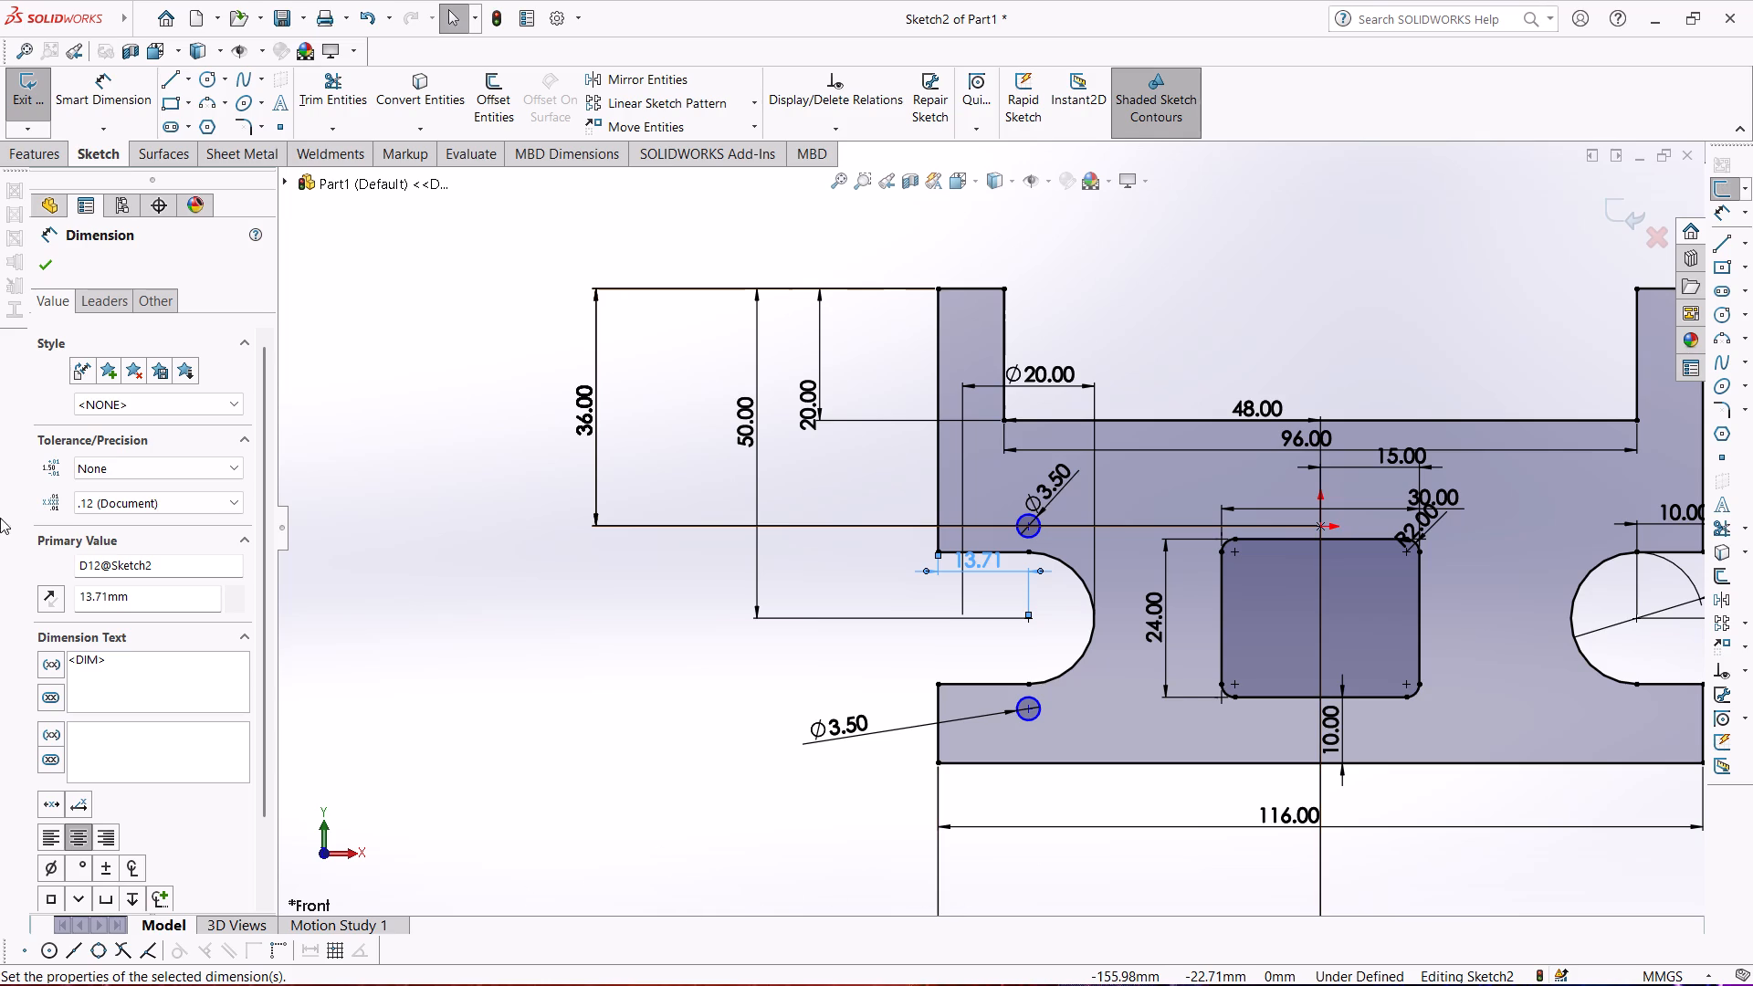
click(45, 274)
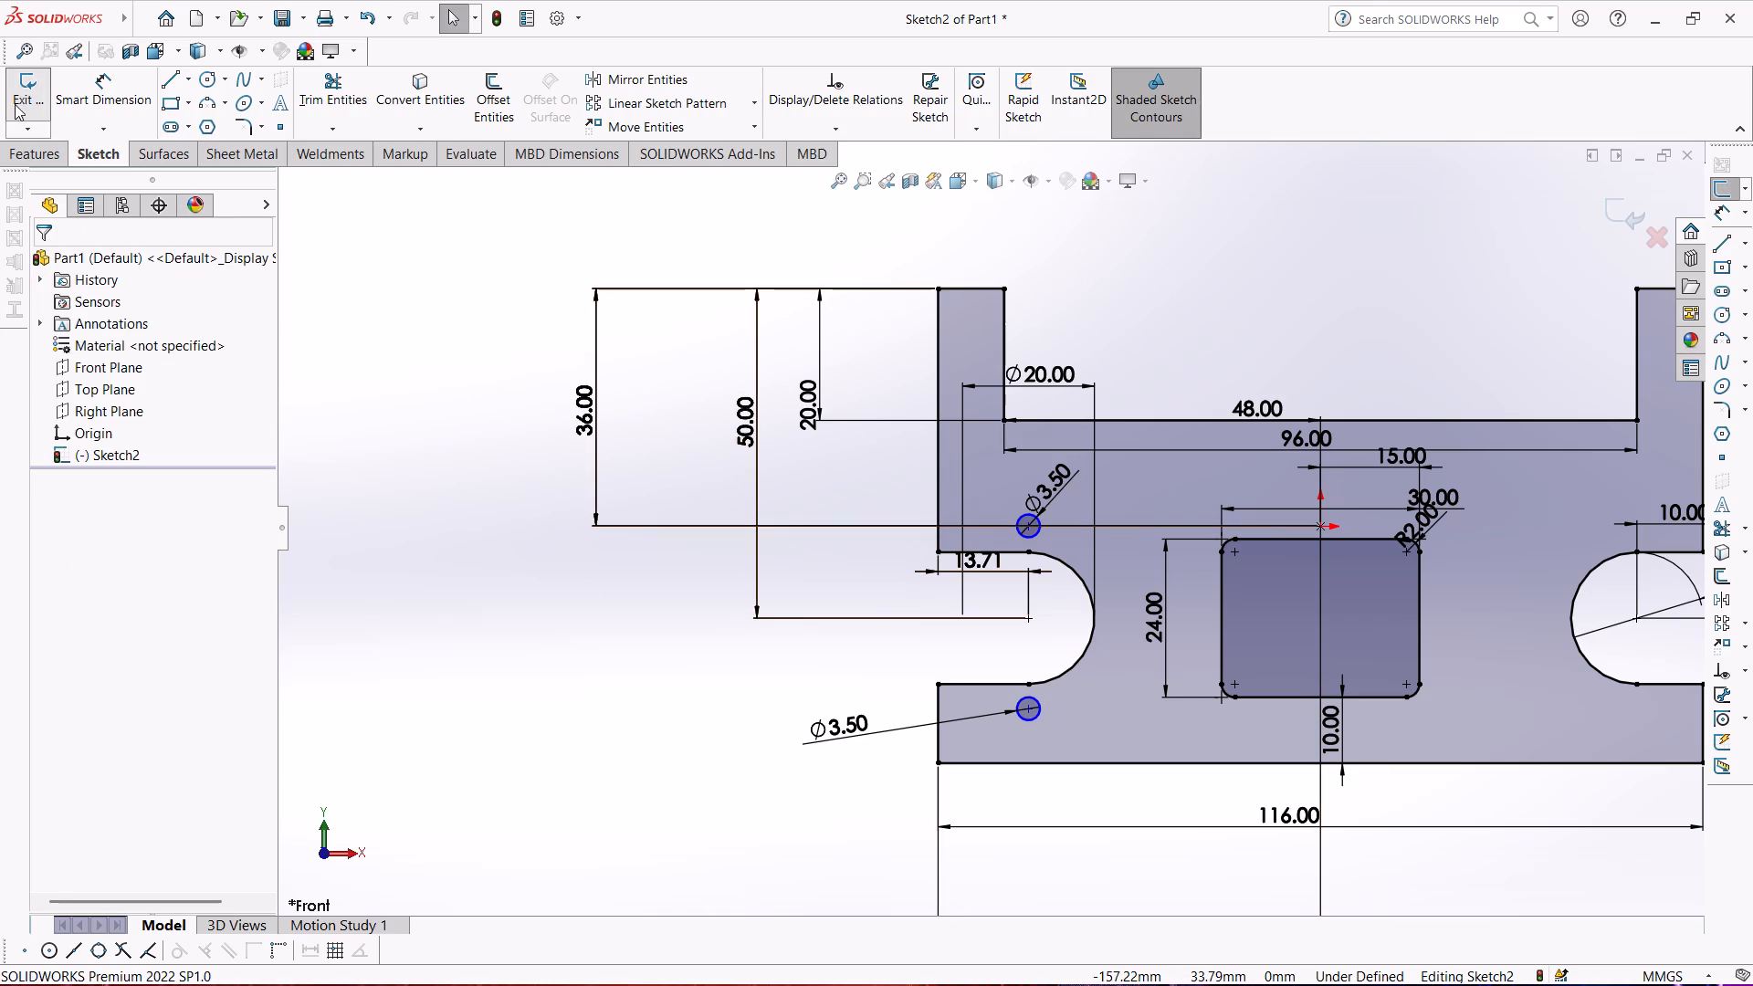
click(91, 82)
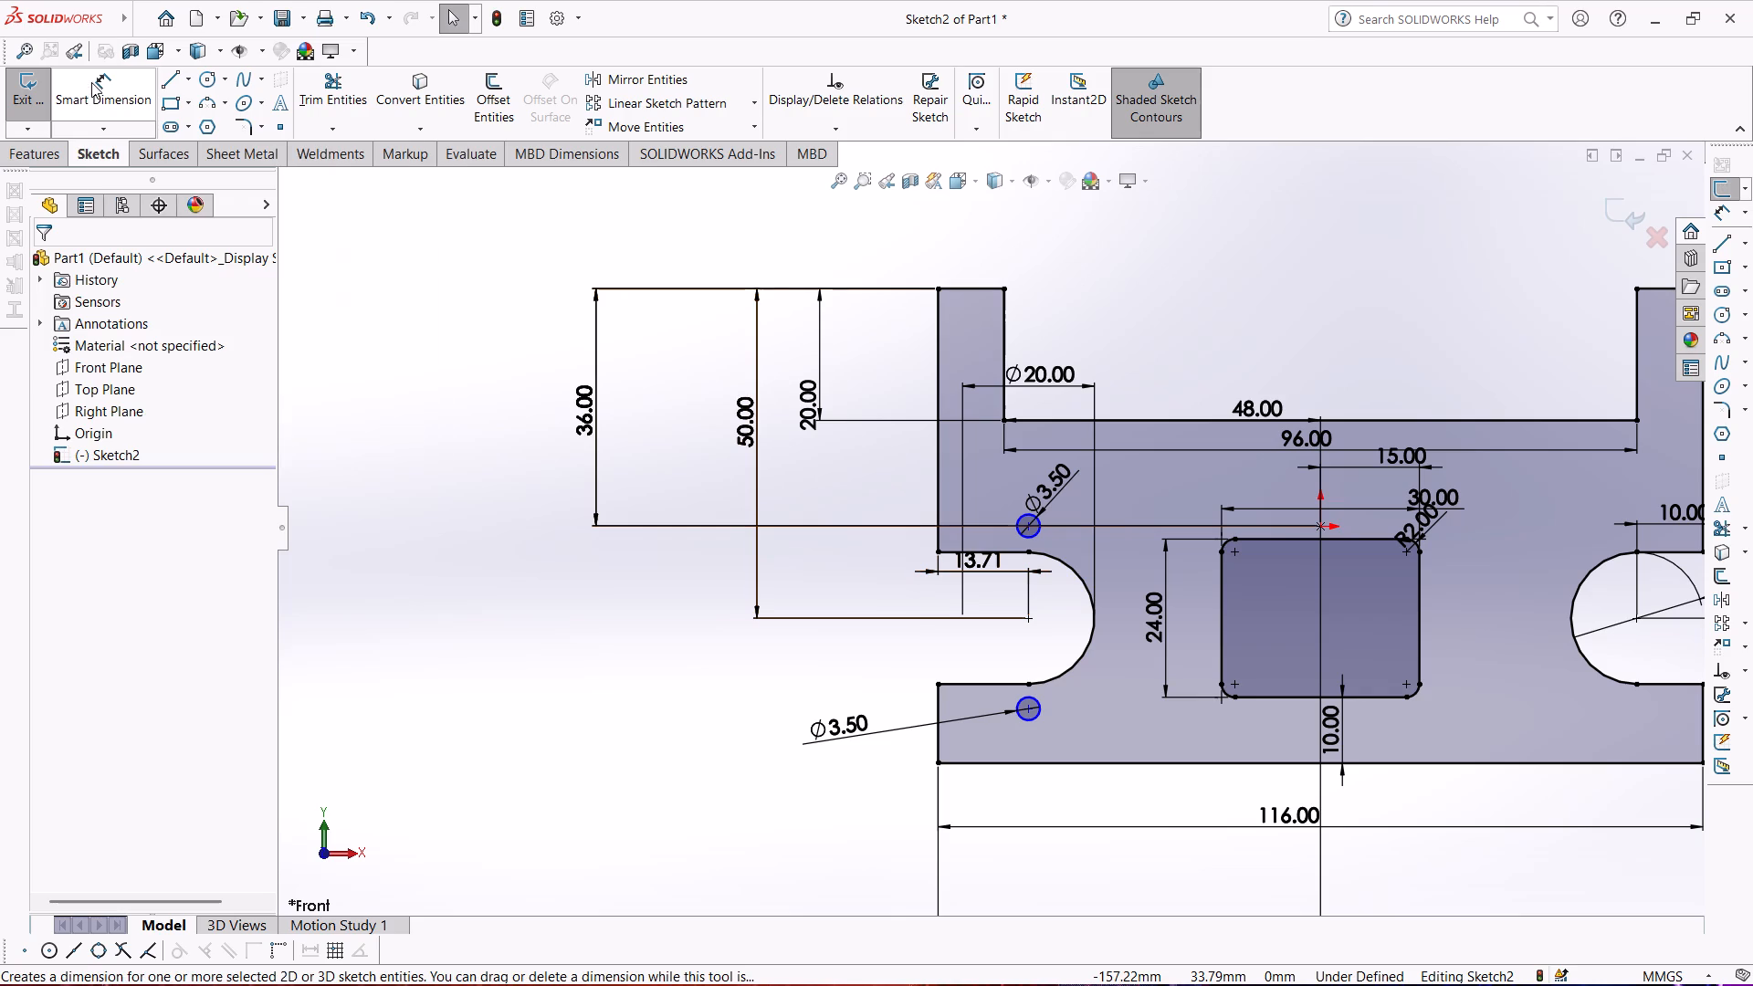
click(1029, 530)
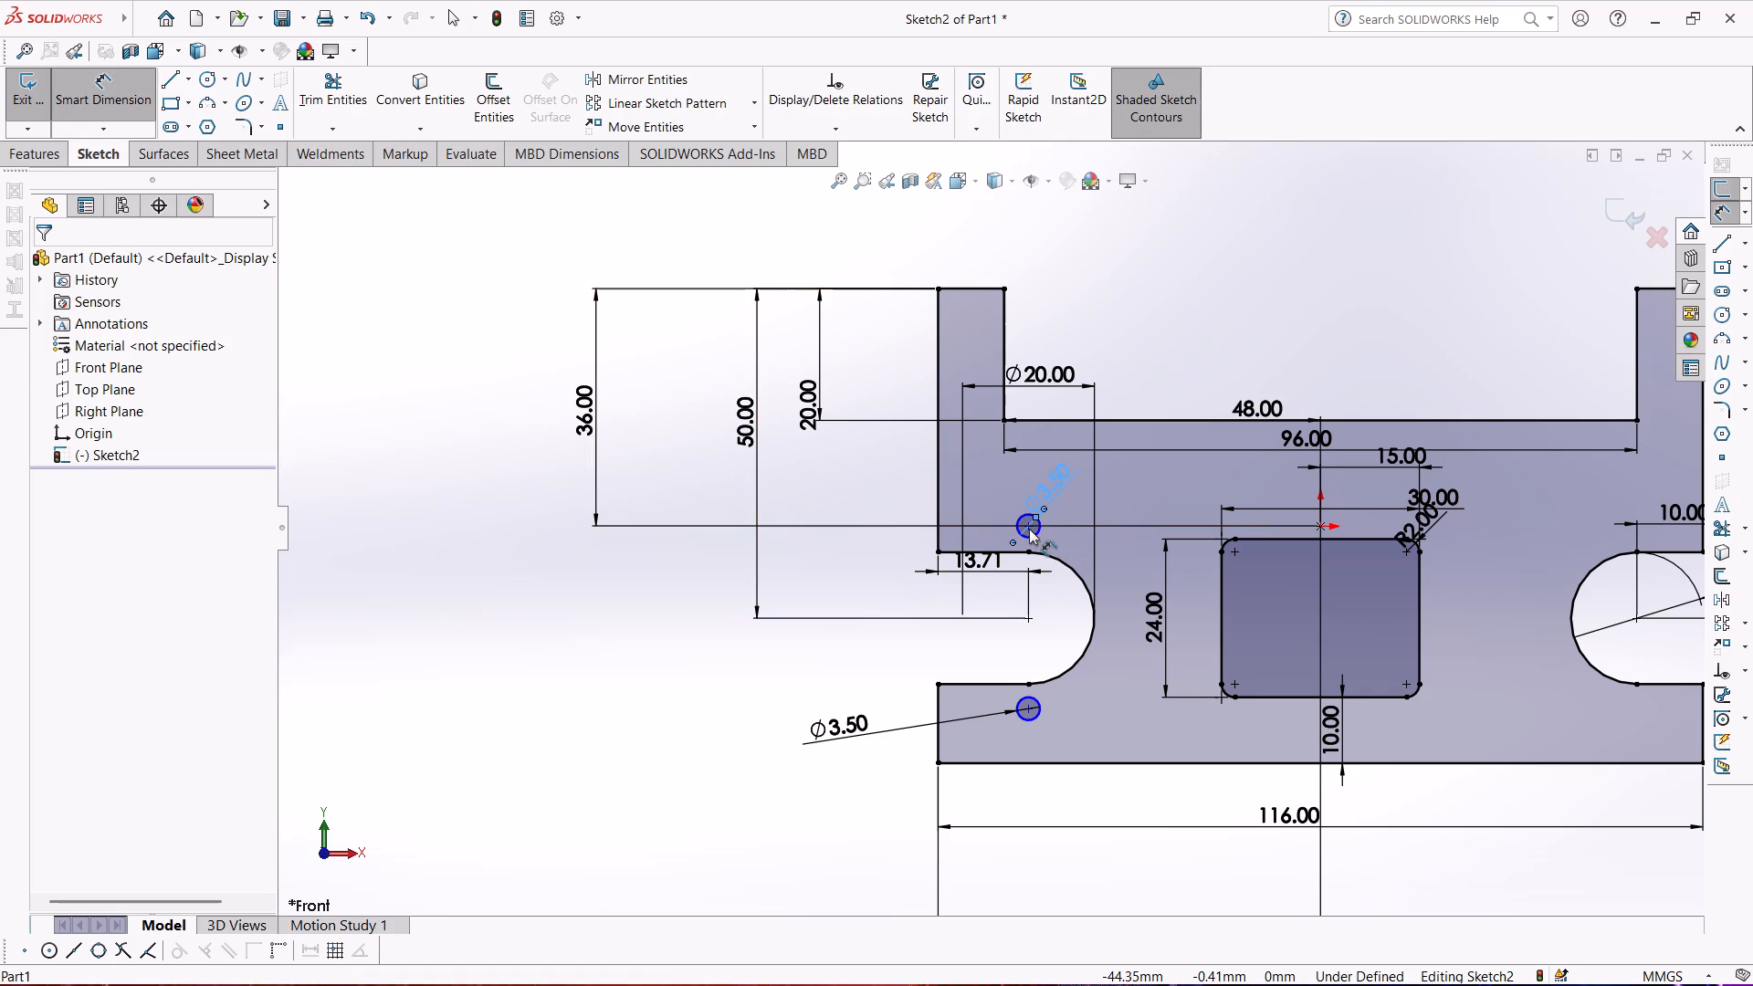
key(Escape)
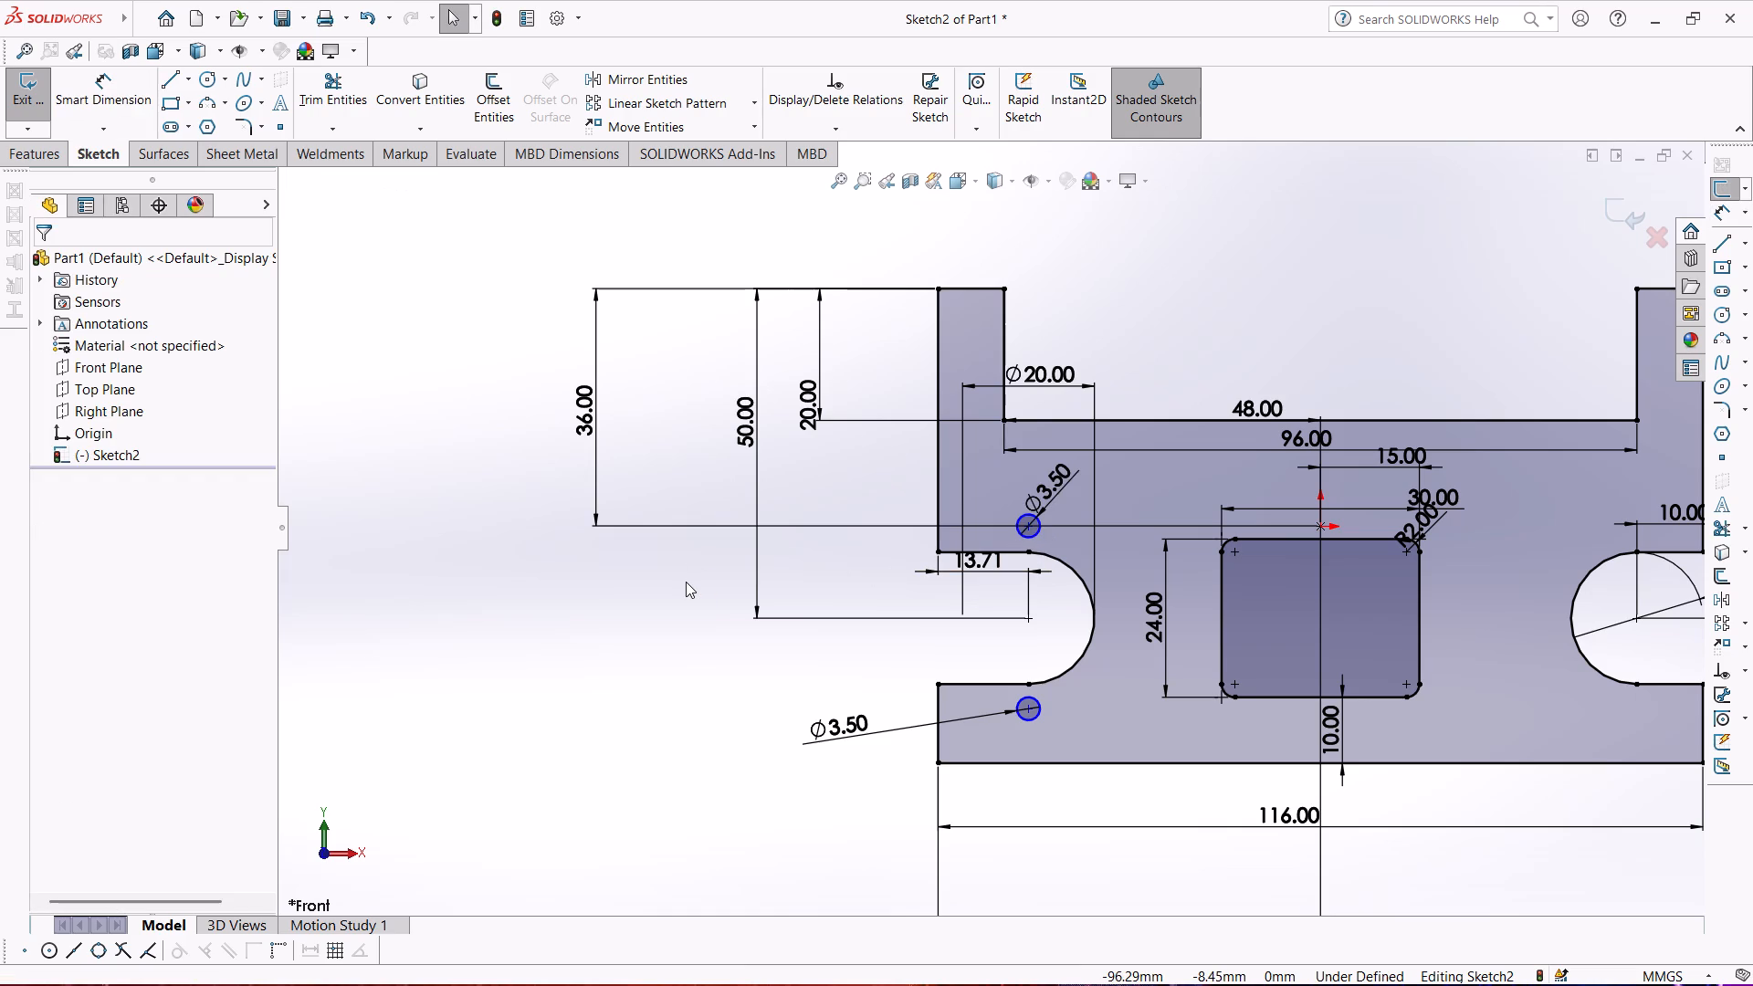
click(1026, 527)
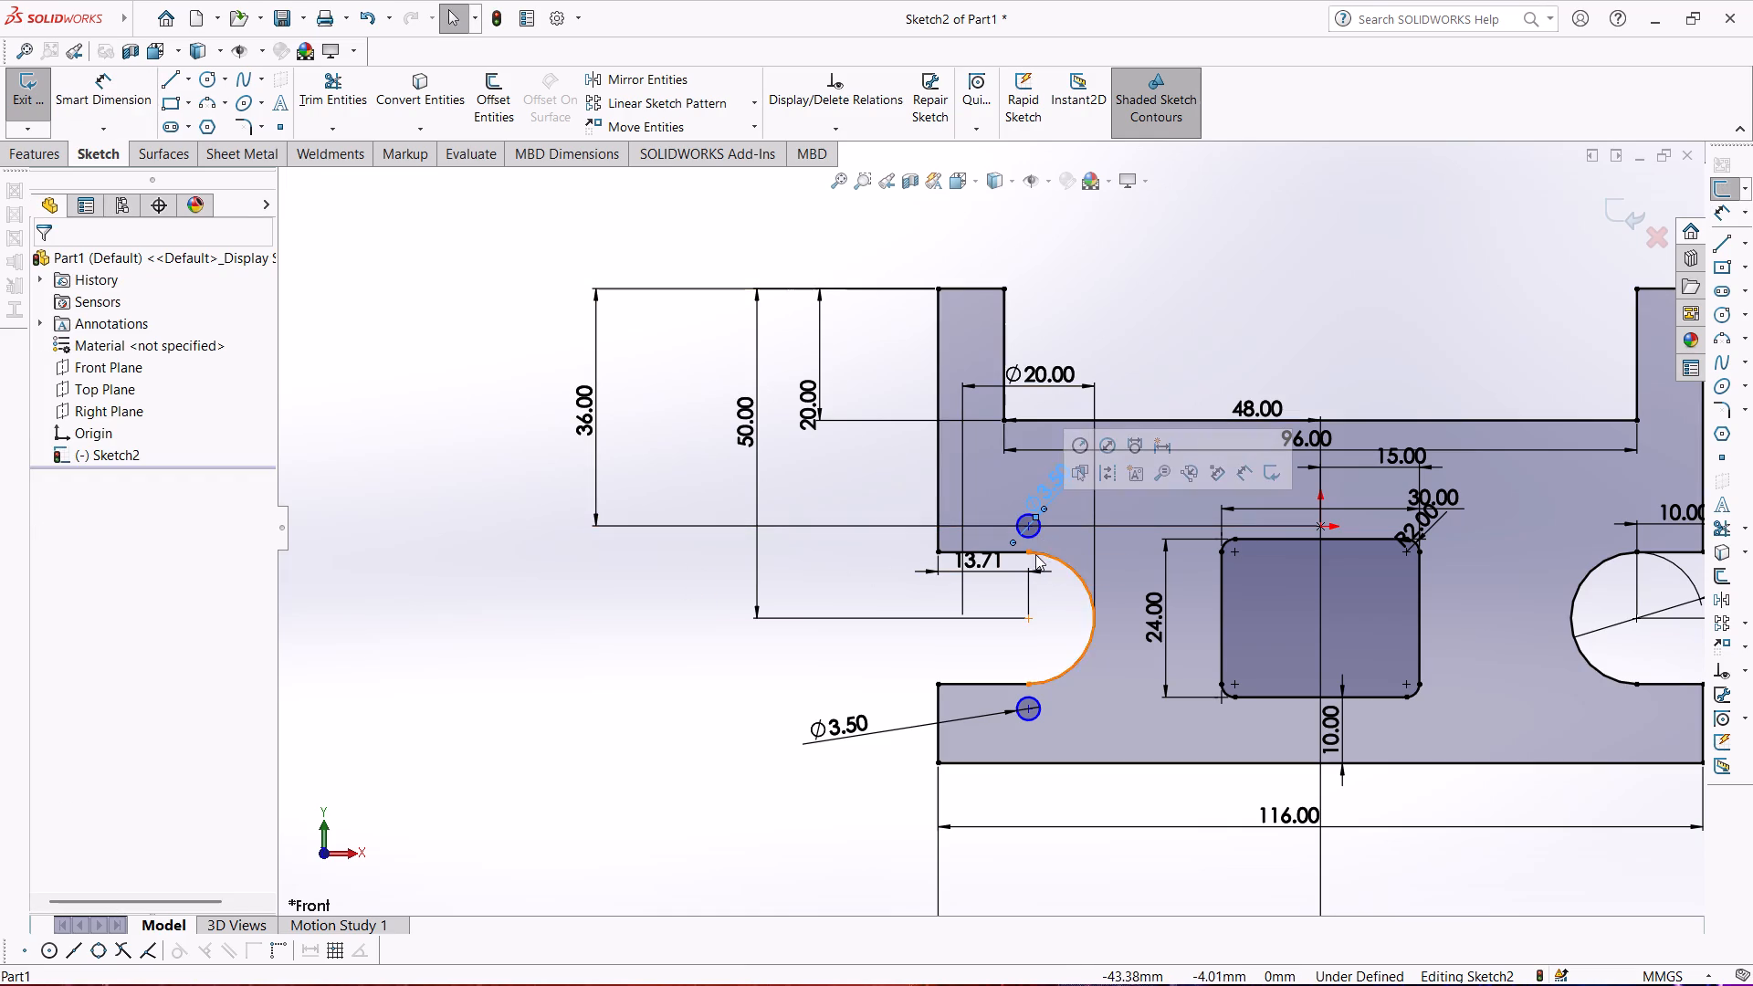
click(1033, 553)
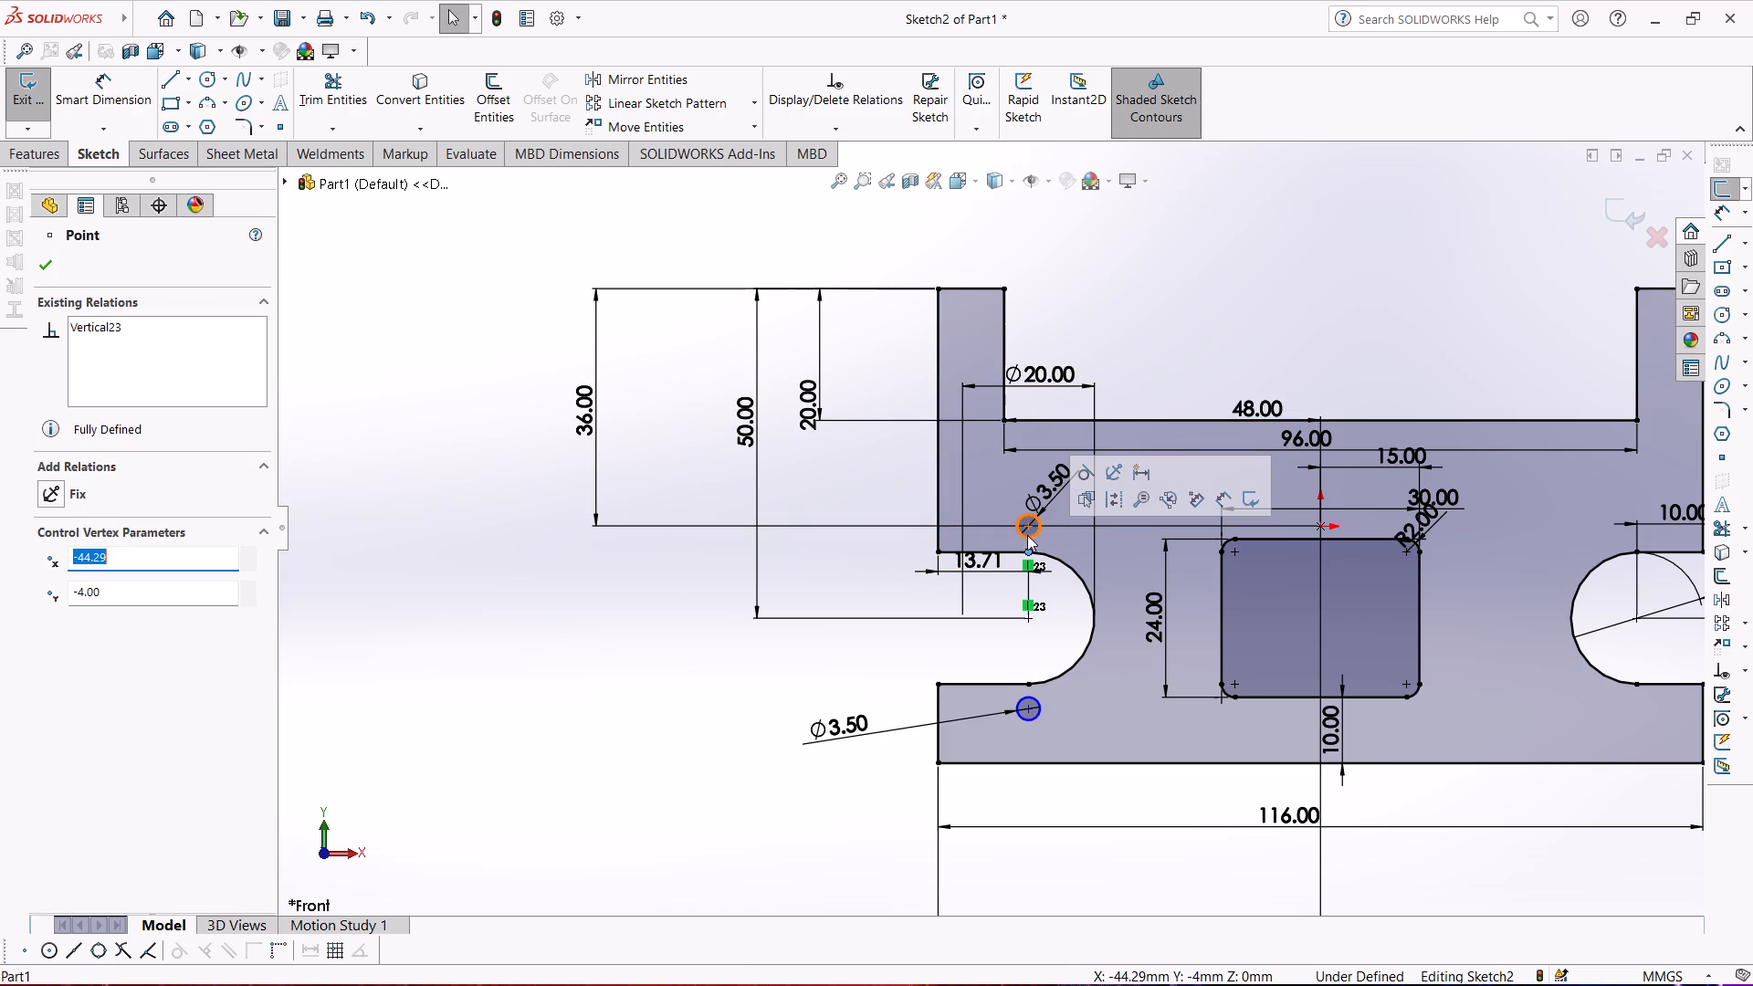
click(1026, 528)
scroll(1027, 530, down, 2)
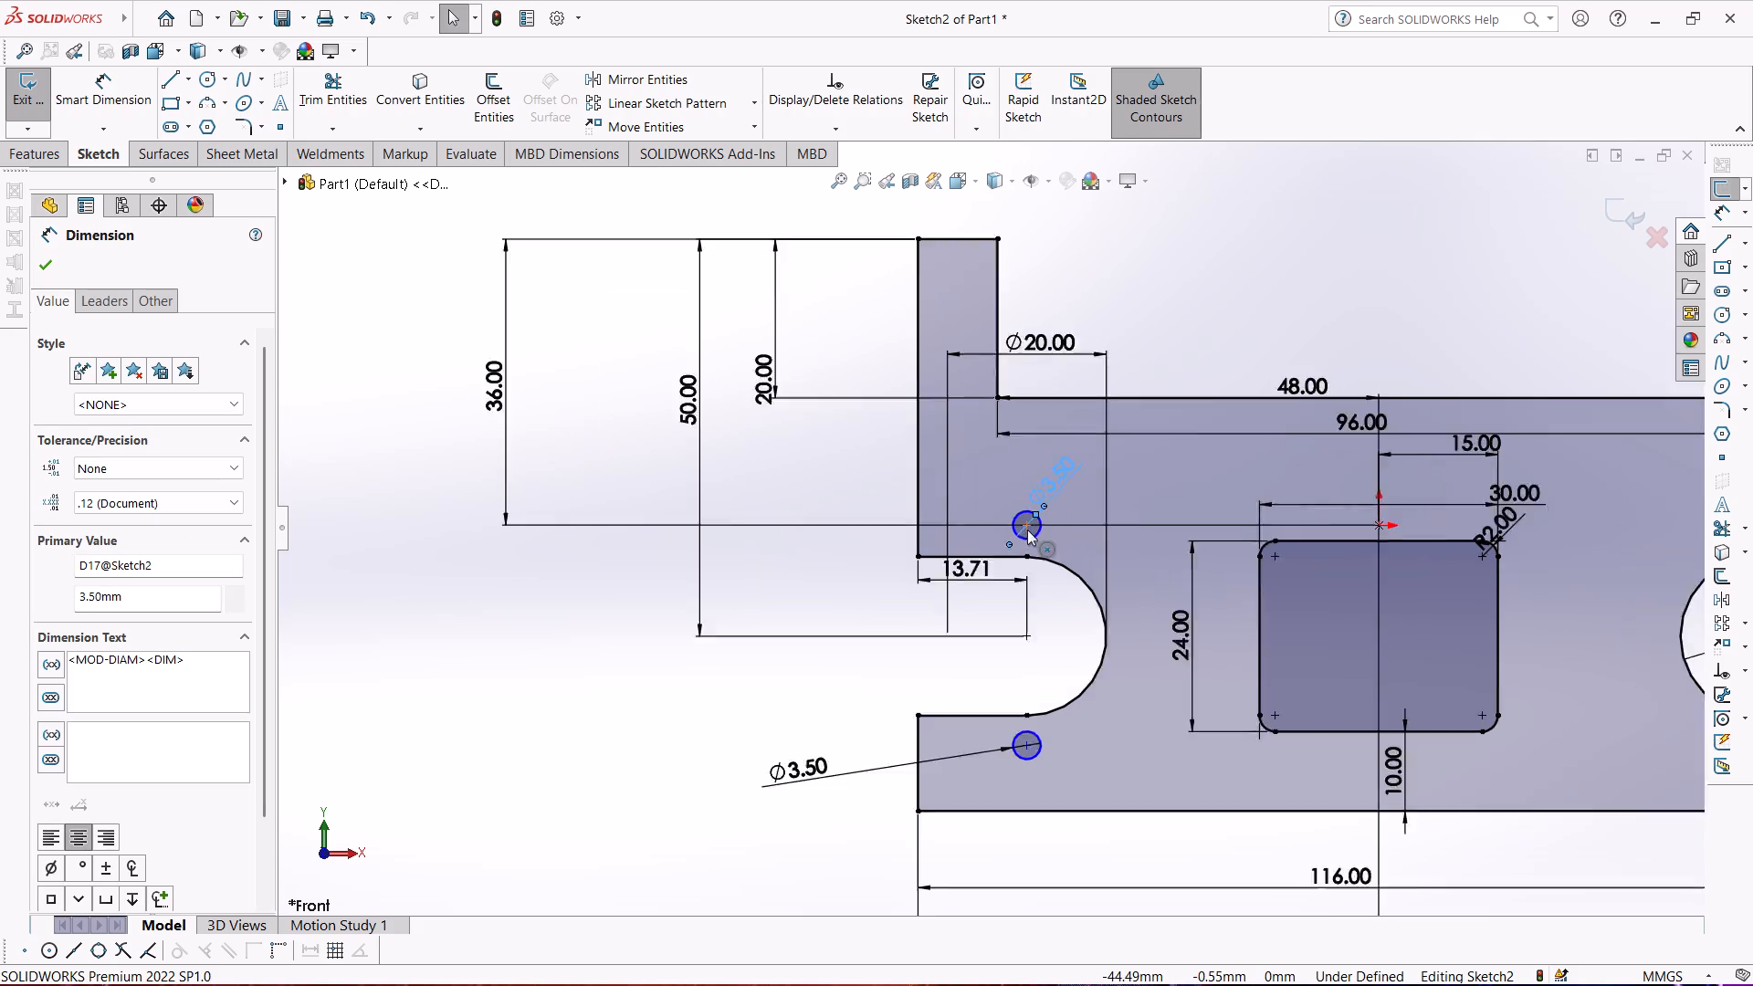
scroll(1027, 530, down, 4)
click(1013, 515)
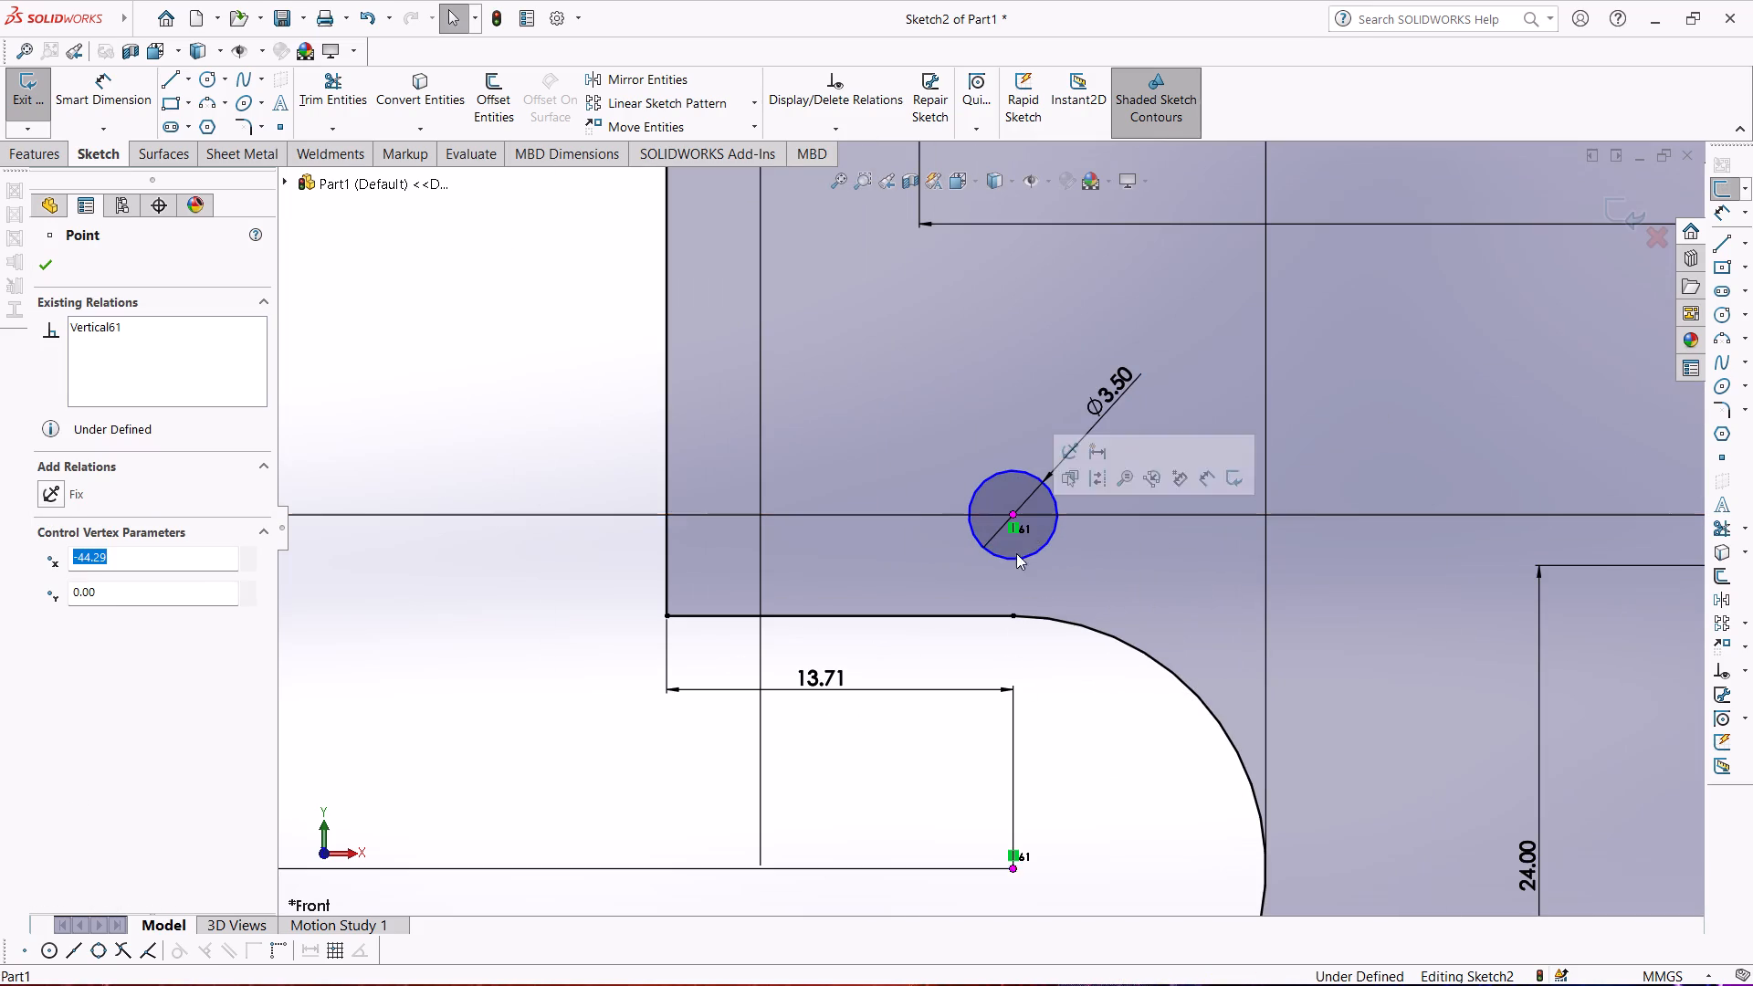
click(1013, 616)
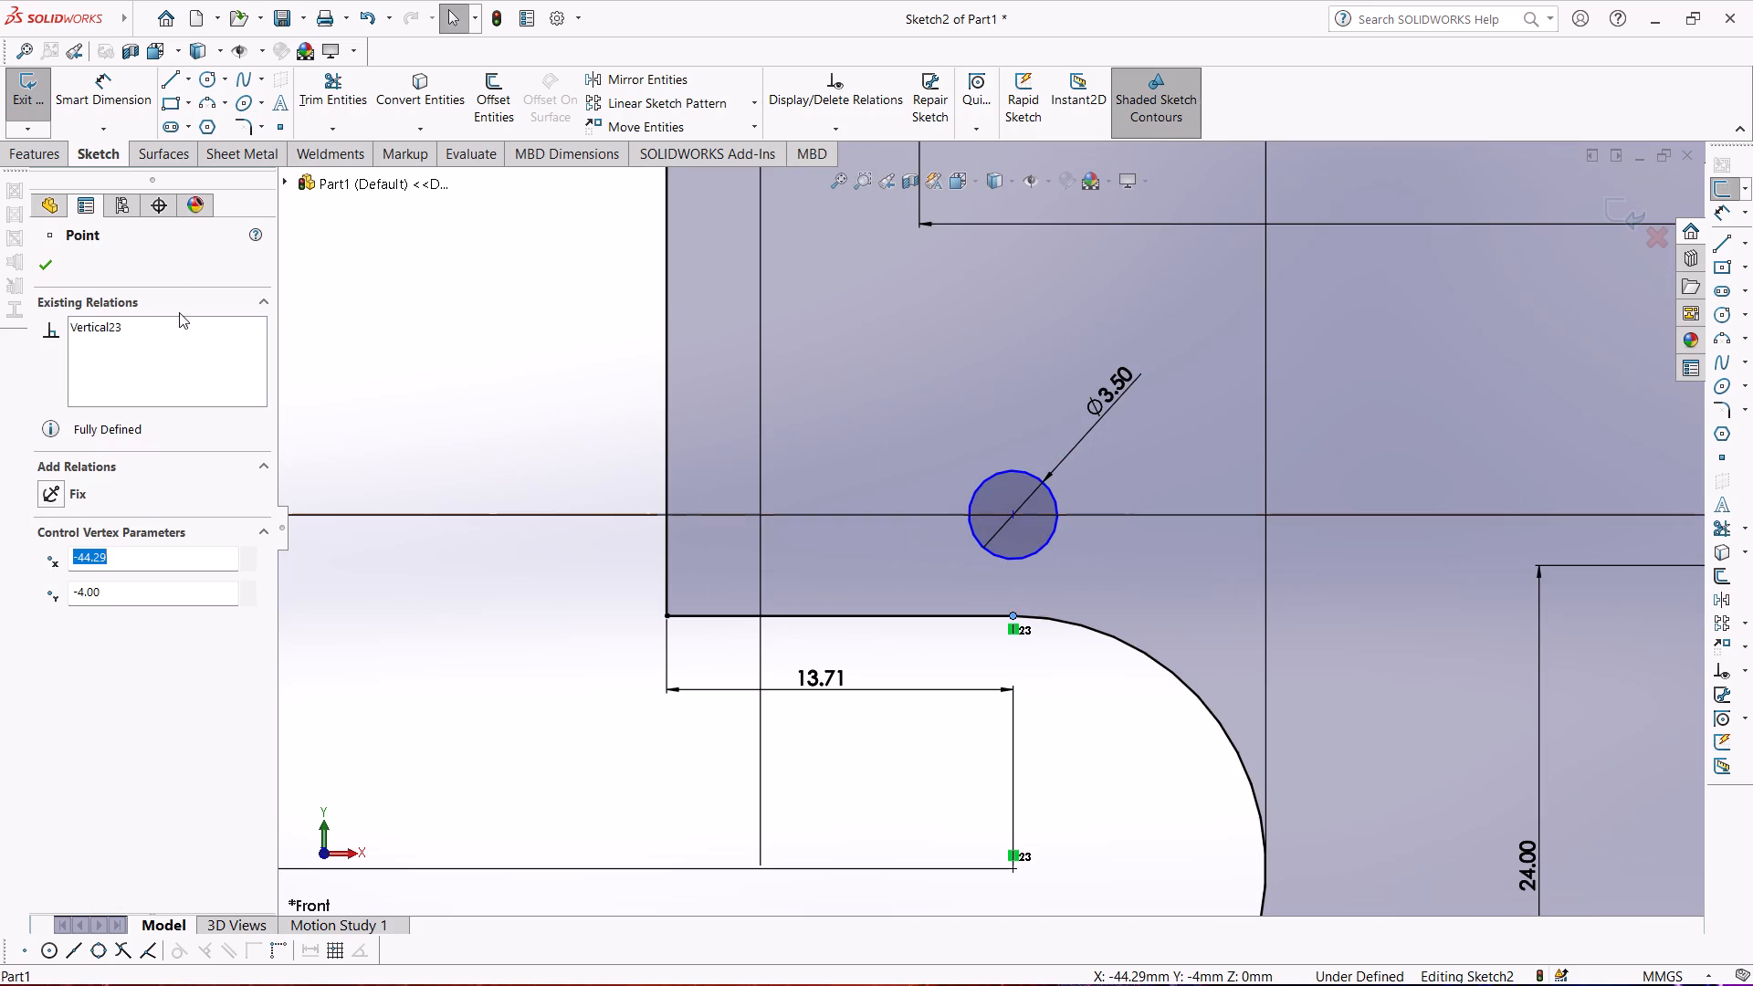
Dimension the vertical distance from the upper small circle's centre to the upper endpoint of the left slot's arc.
click(100, 103)
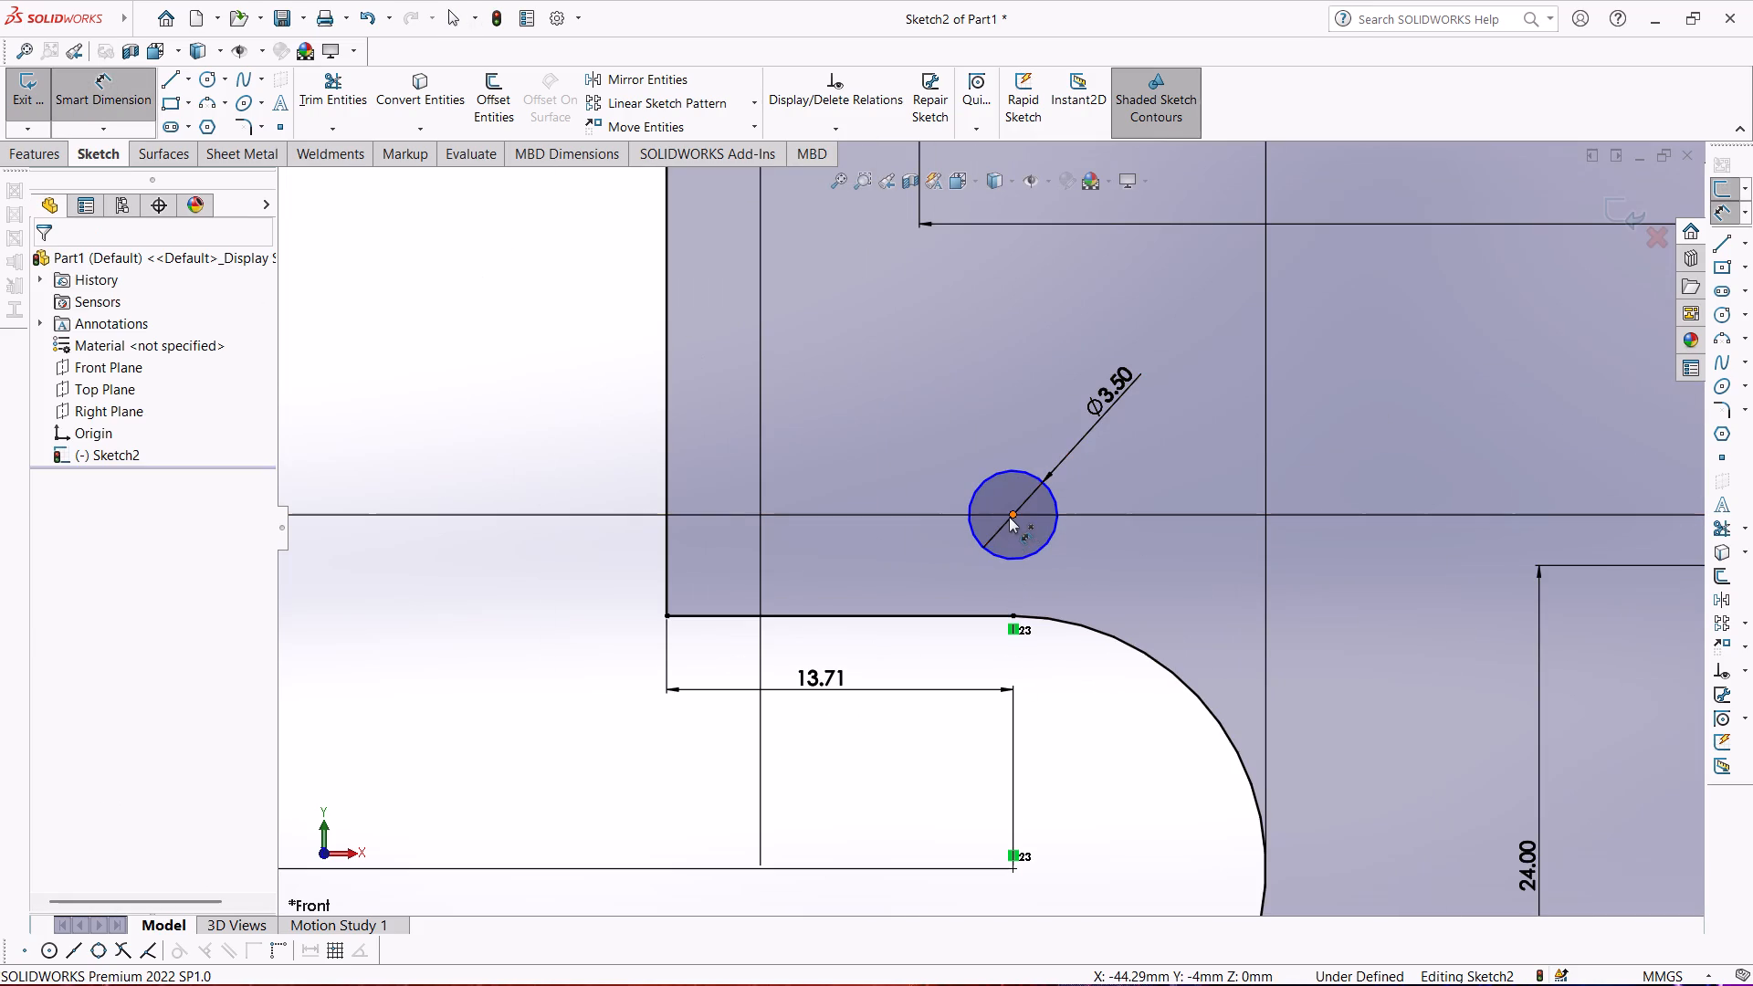
click(1009, 517)
click(1013, 614)
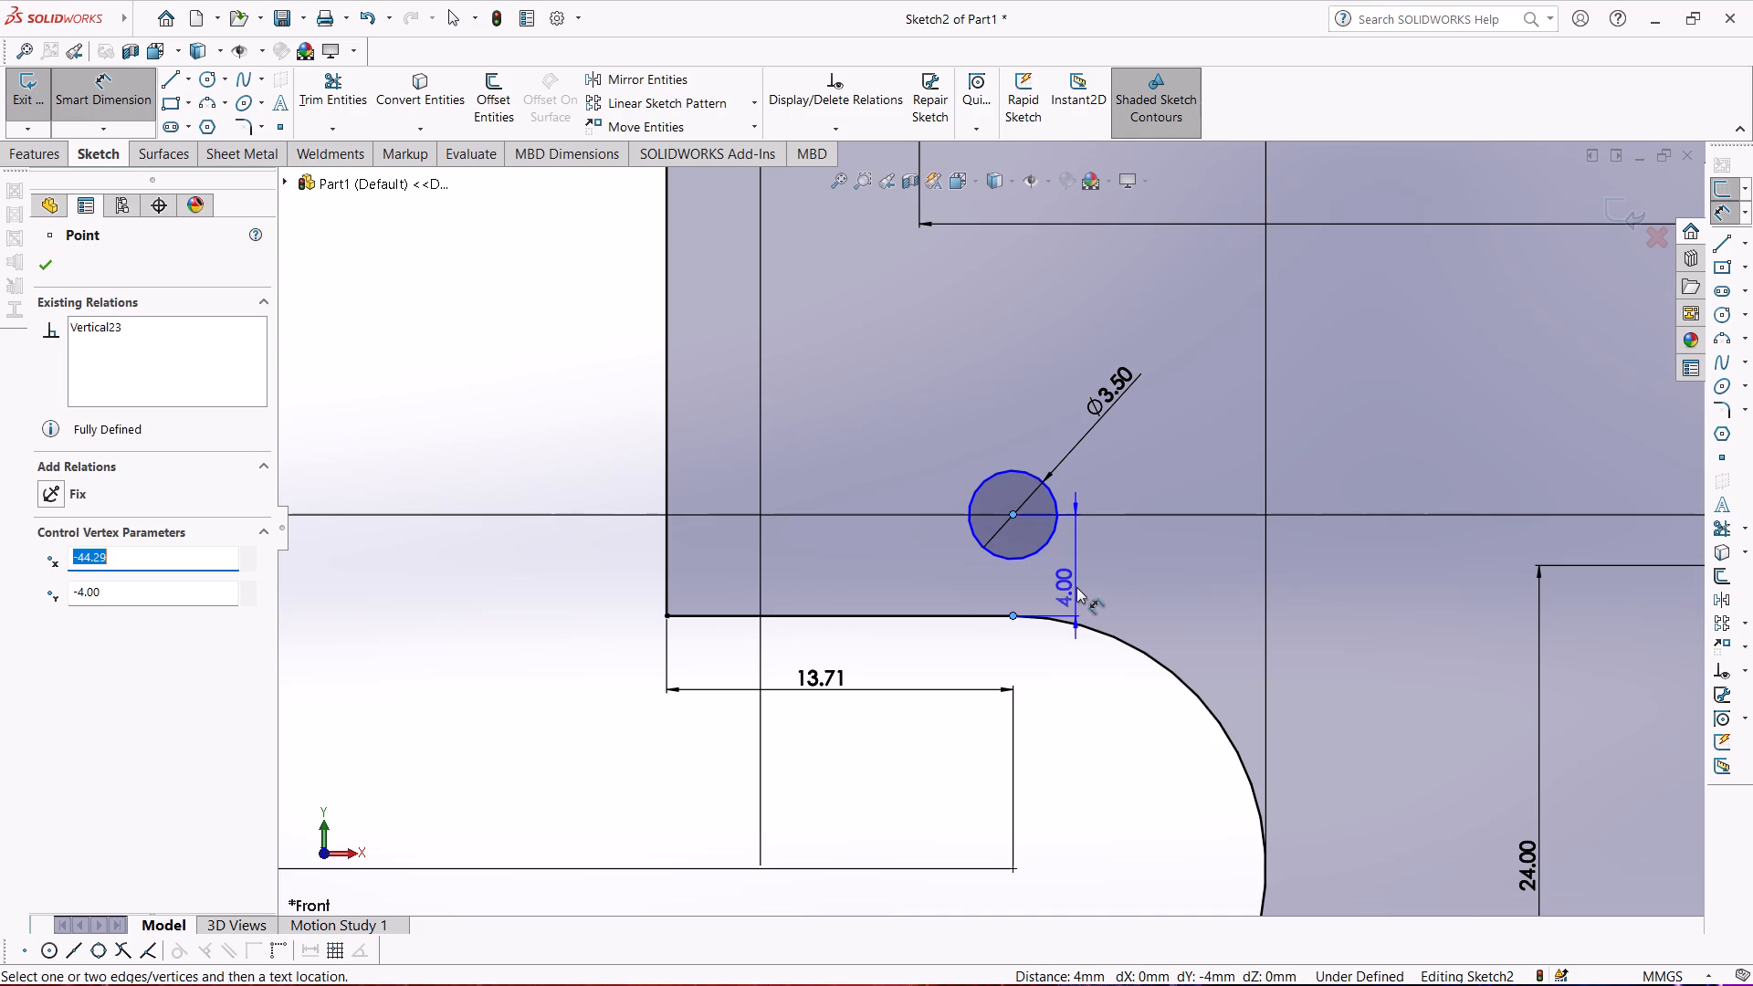
click(1080, 585)
click(1002, 552)
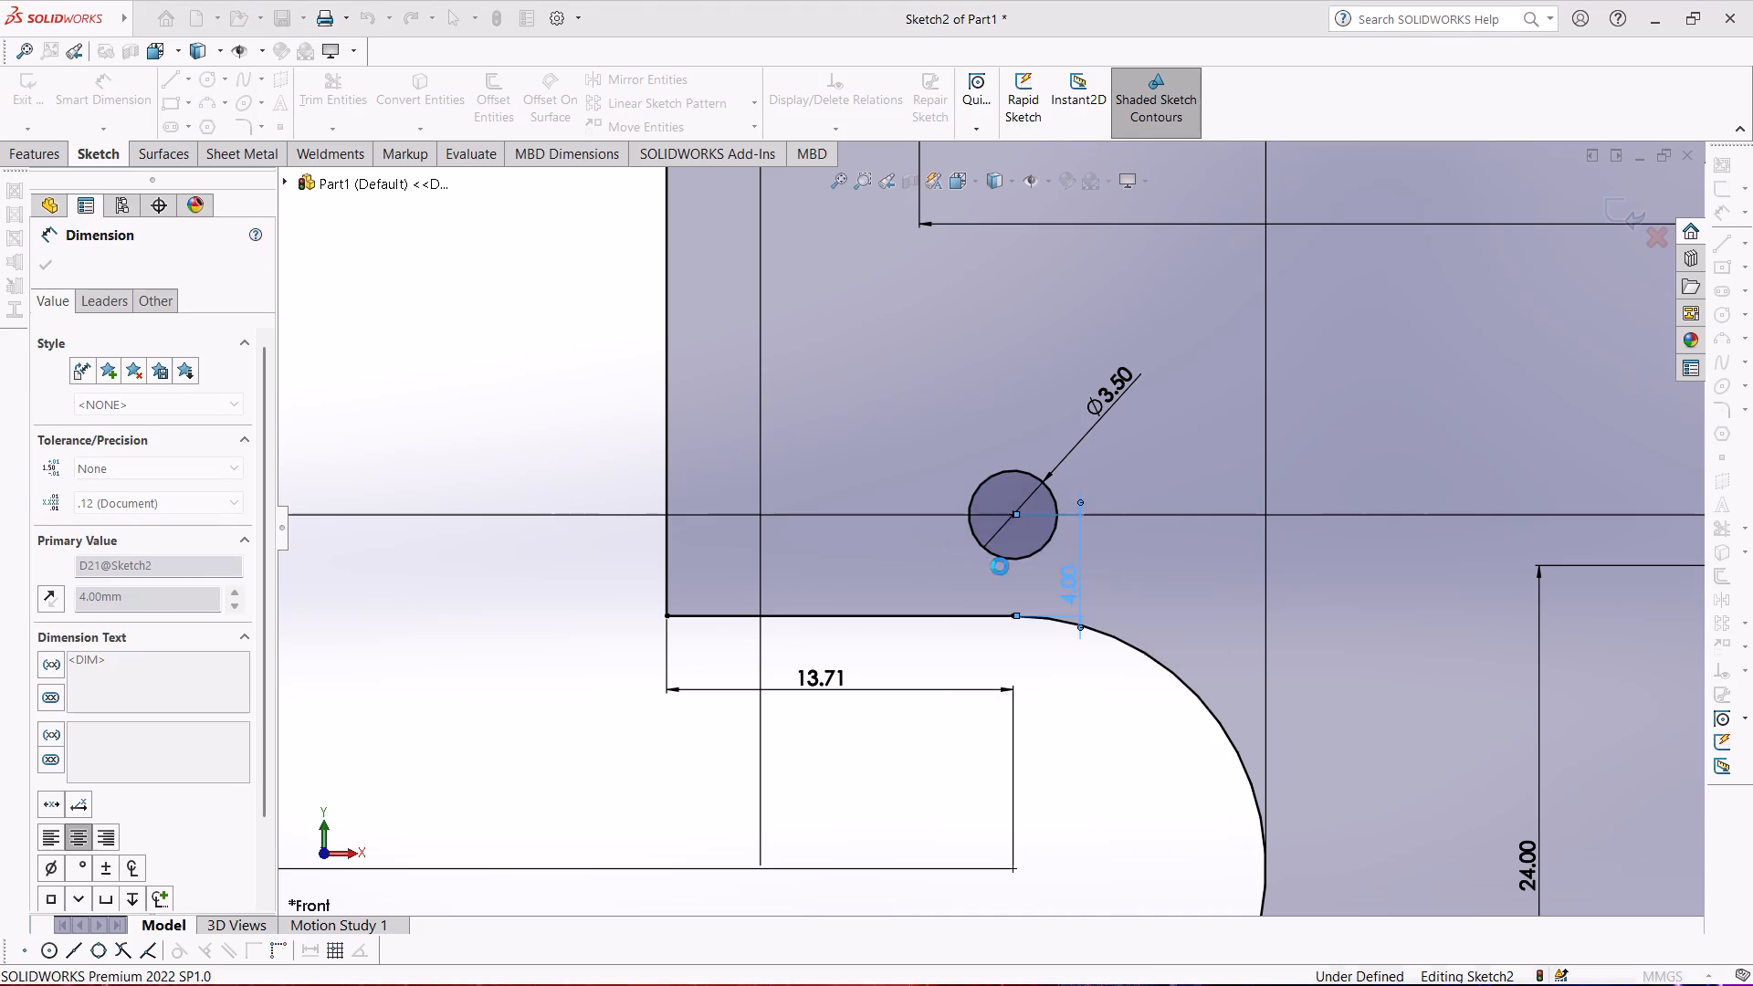
Dimension the vertical distance from the lower endpoint of the left slot's arc to the lower small circle's centre as 4 mm.
scroll(1001, 571, up, 6)
scroll(995, 721, down, 4)
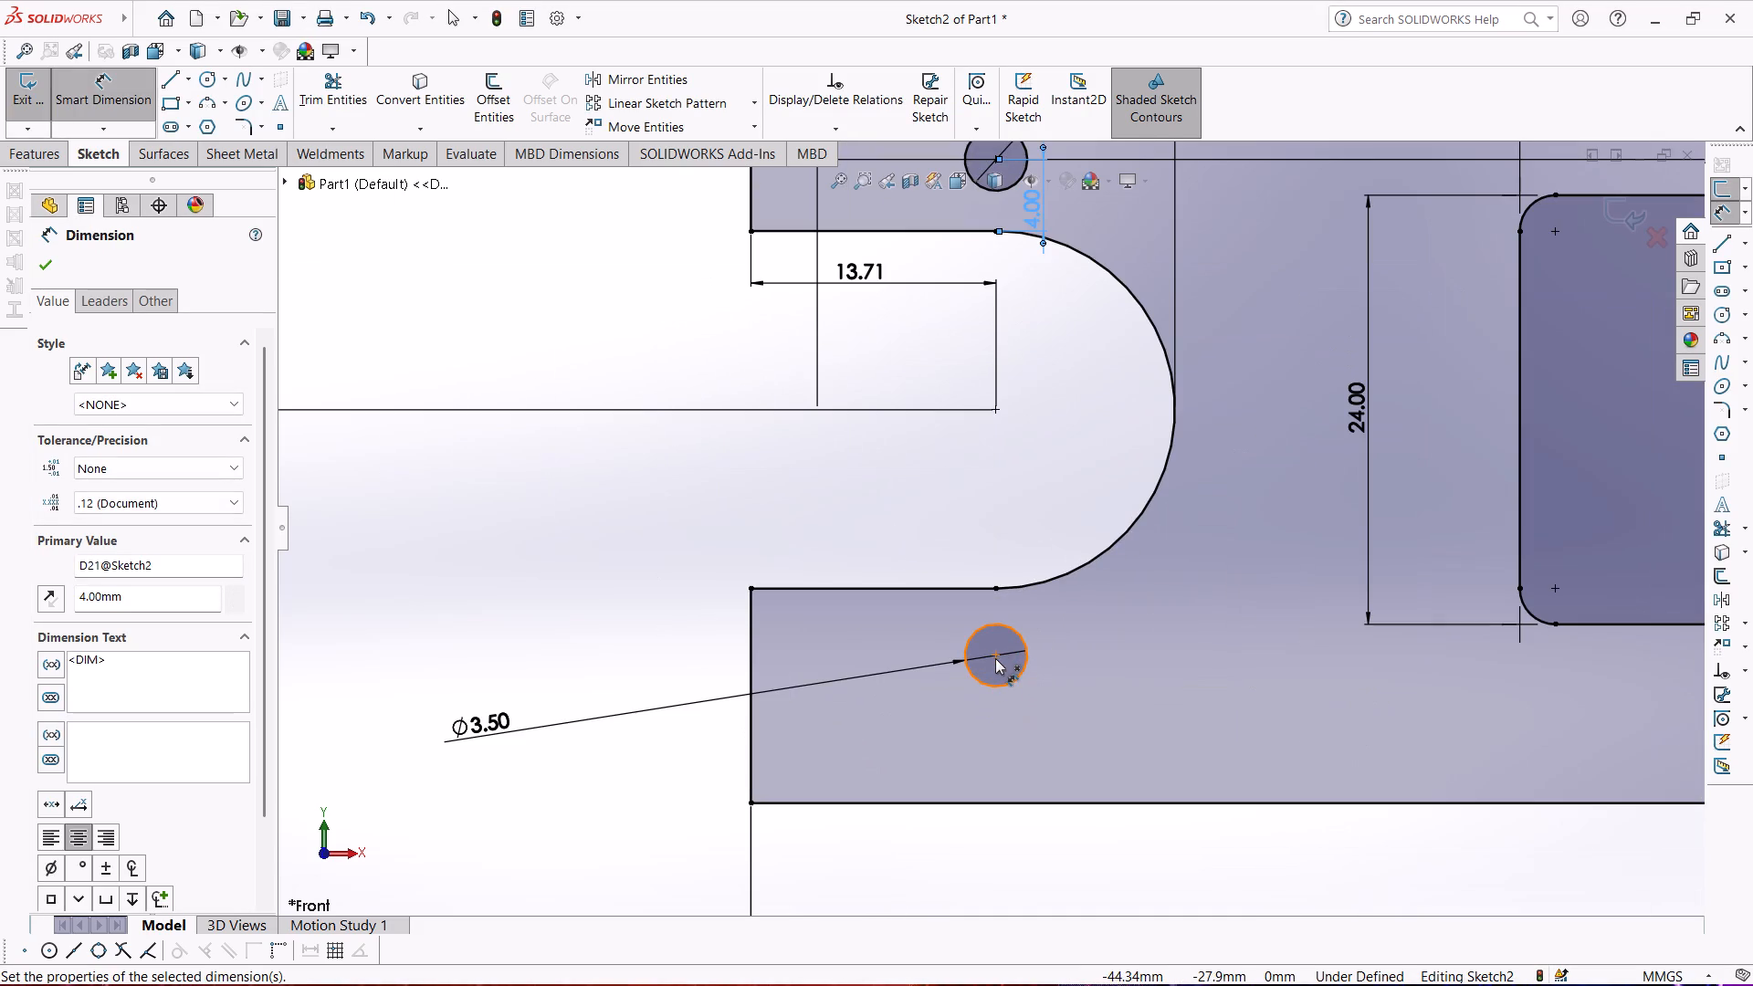
click(993, 593)
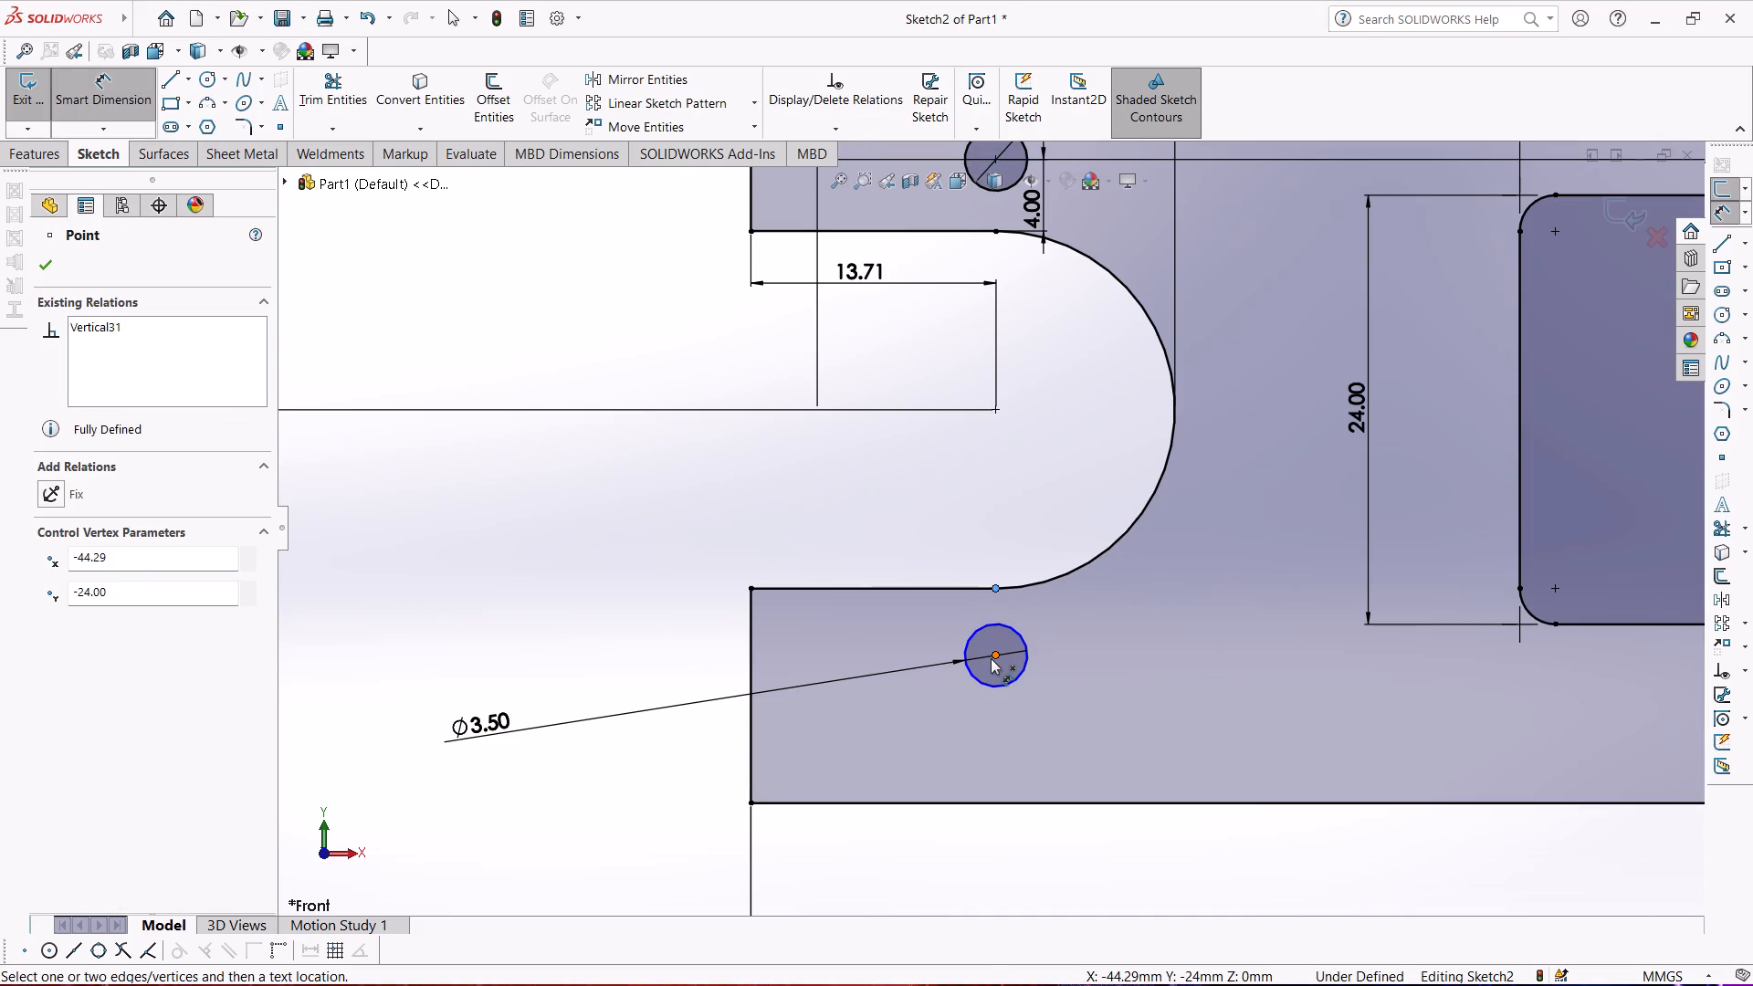
click(991, 658)
click(1086, 646)
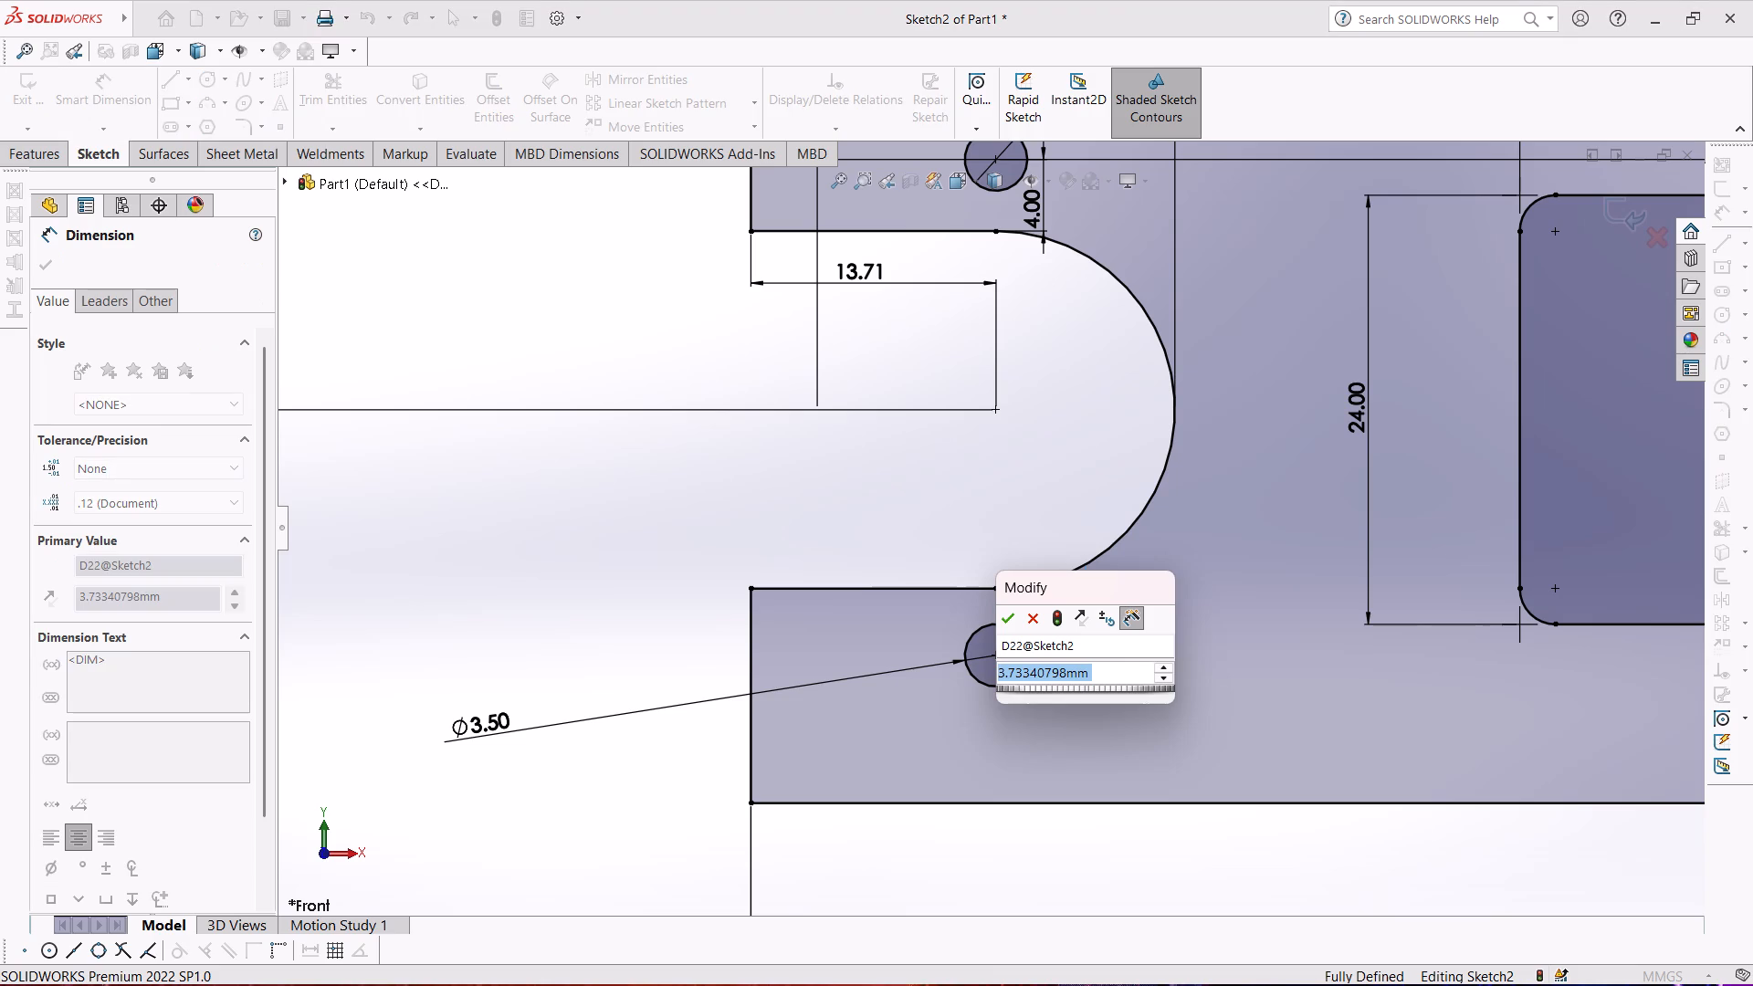
key(4)
key(Return)
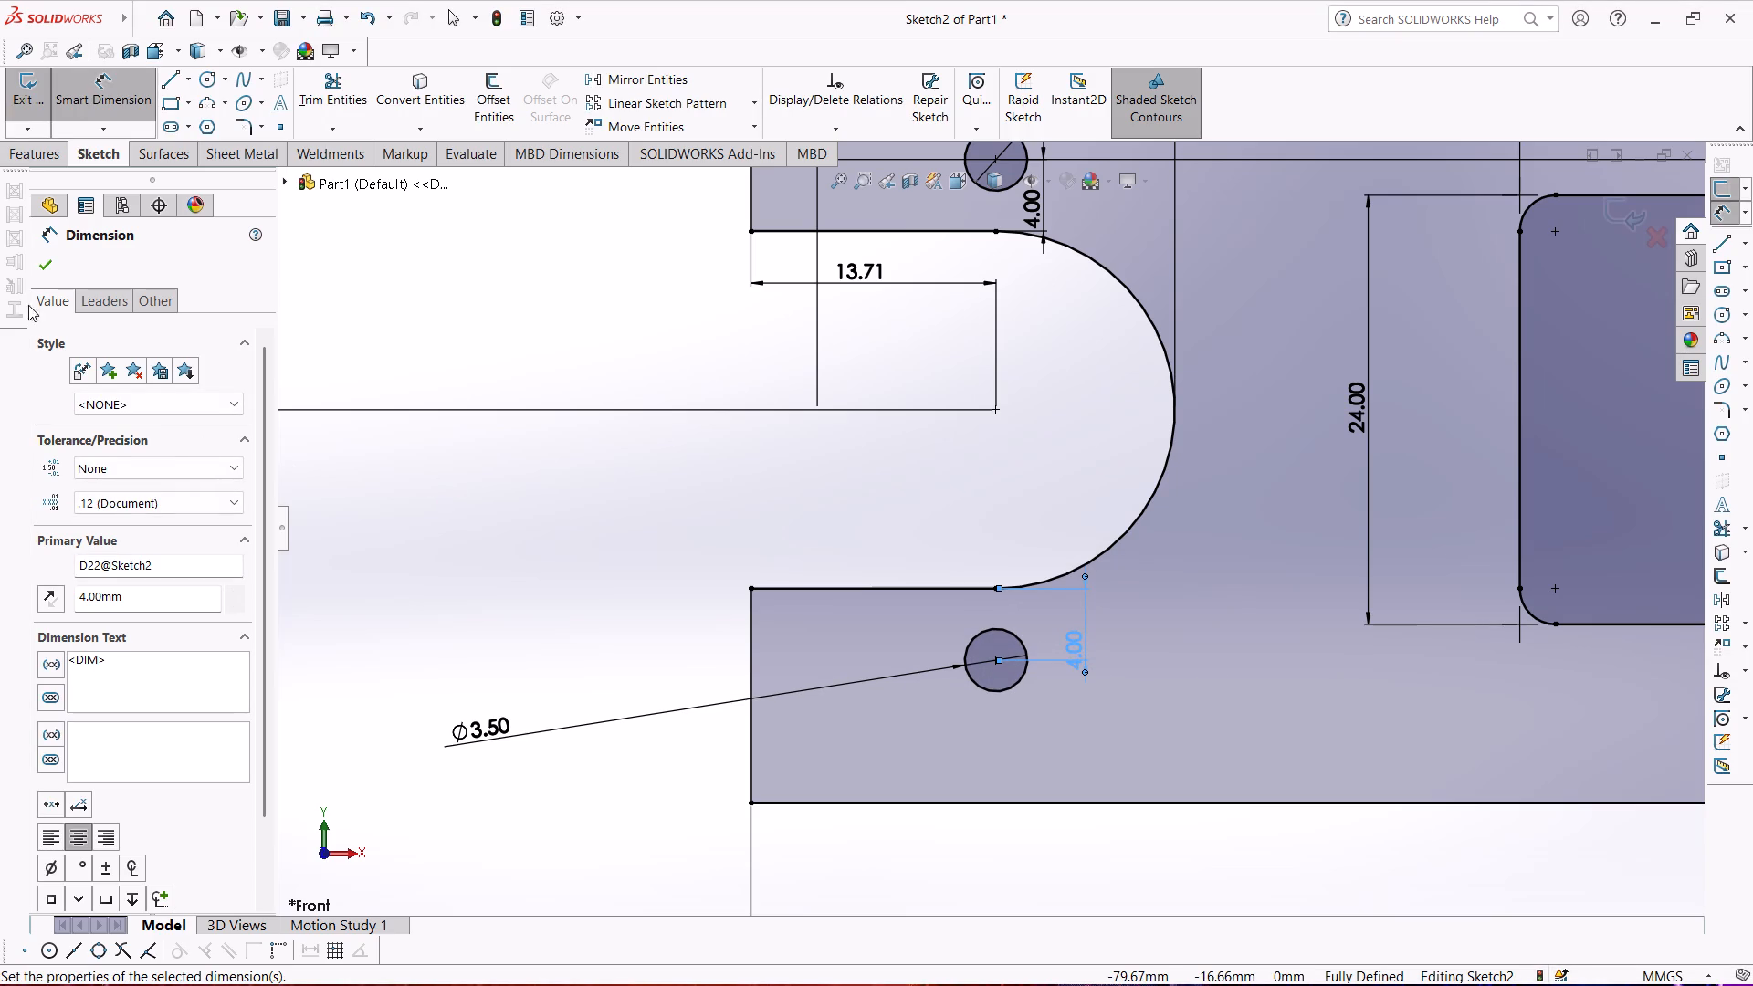
click(57, 255)
Set the 10 mm horizontal dimension of the right slot's arc centre to 13.71 mm.
scroll(788, 400, up, 5)
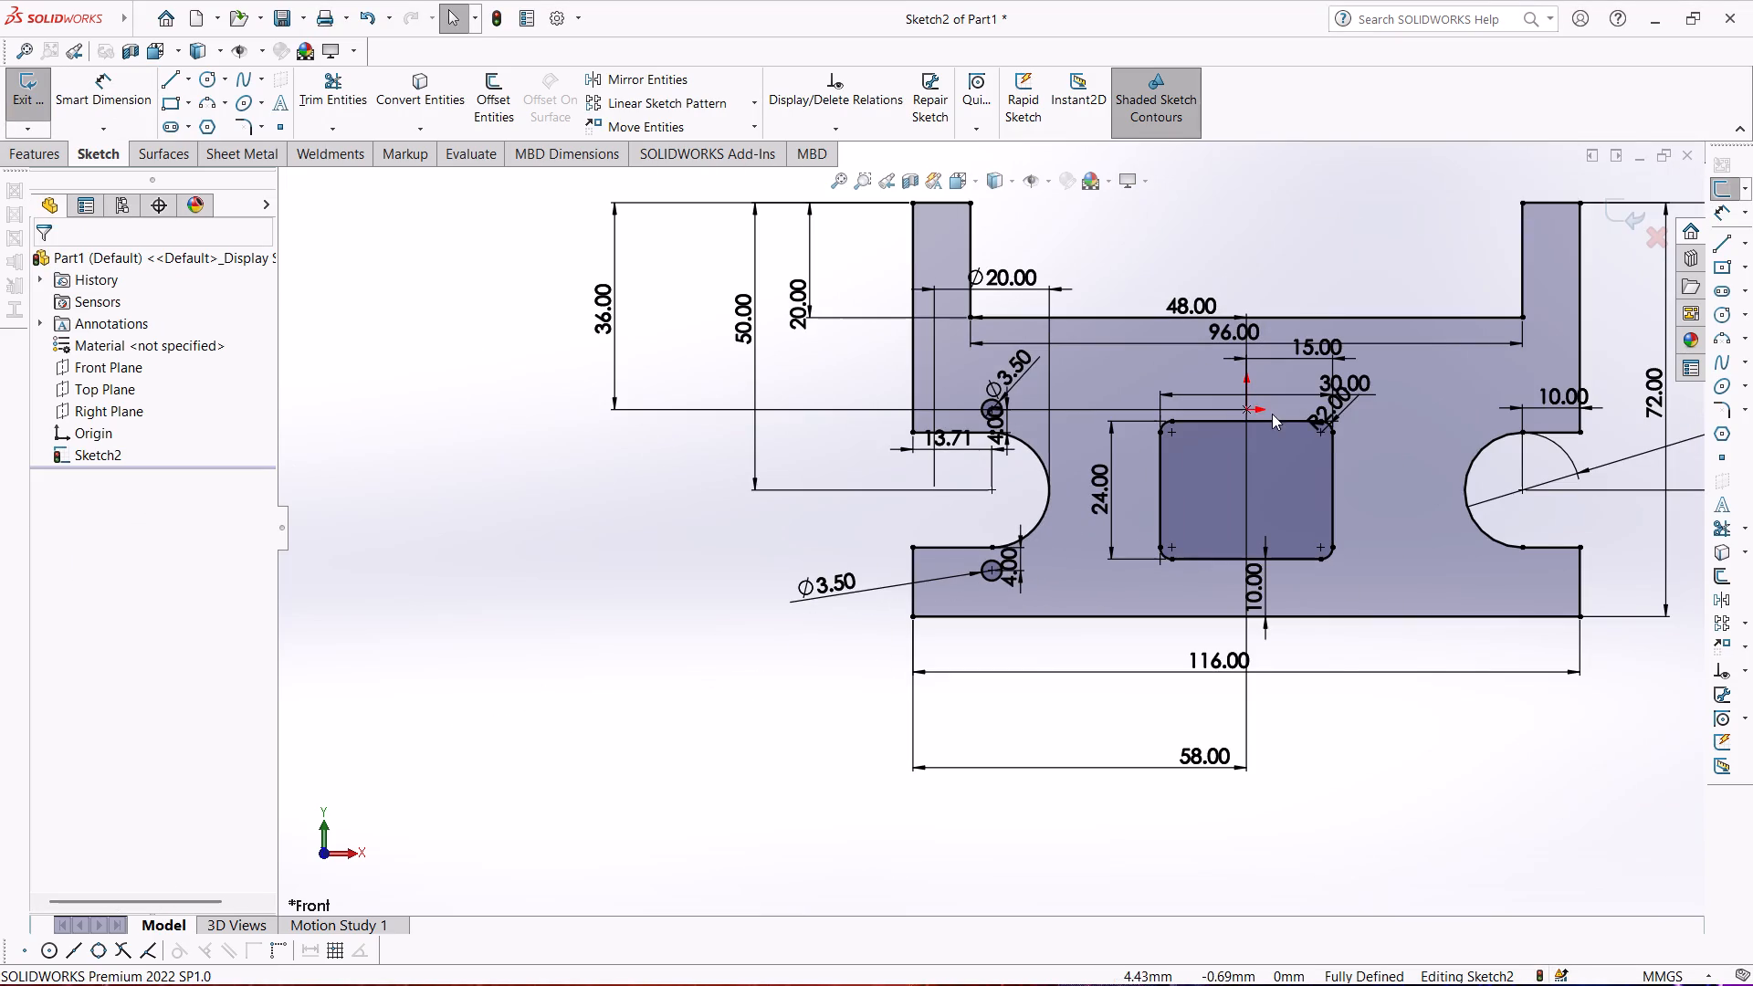
double_click(1567, 399)
text(13.)
text(71)
key(Return)
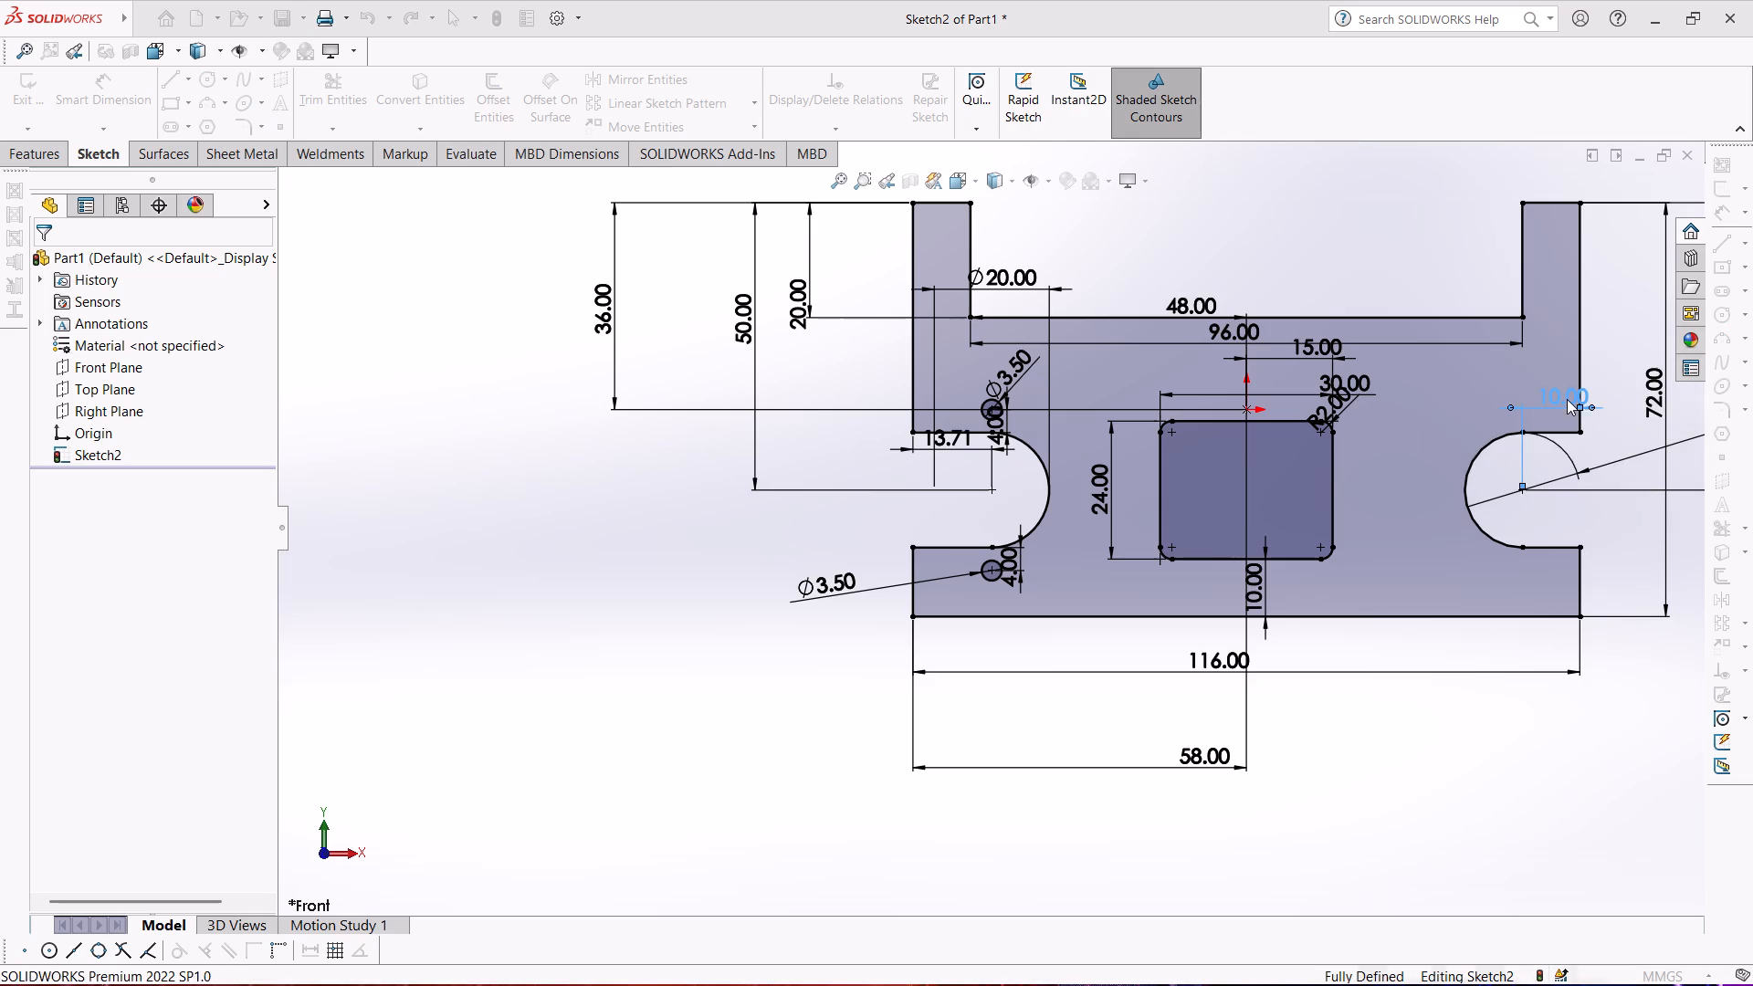
click(1336, 213)
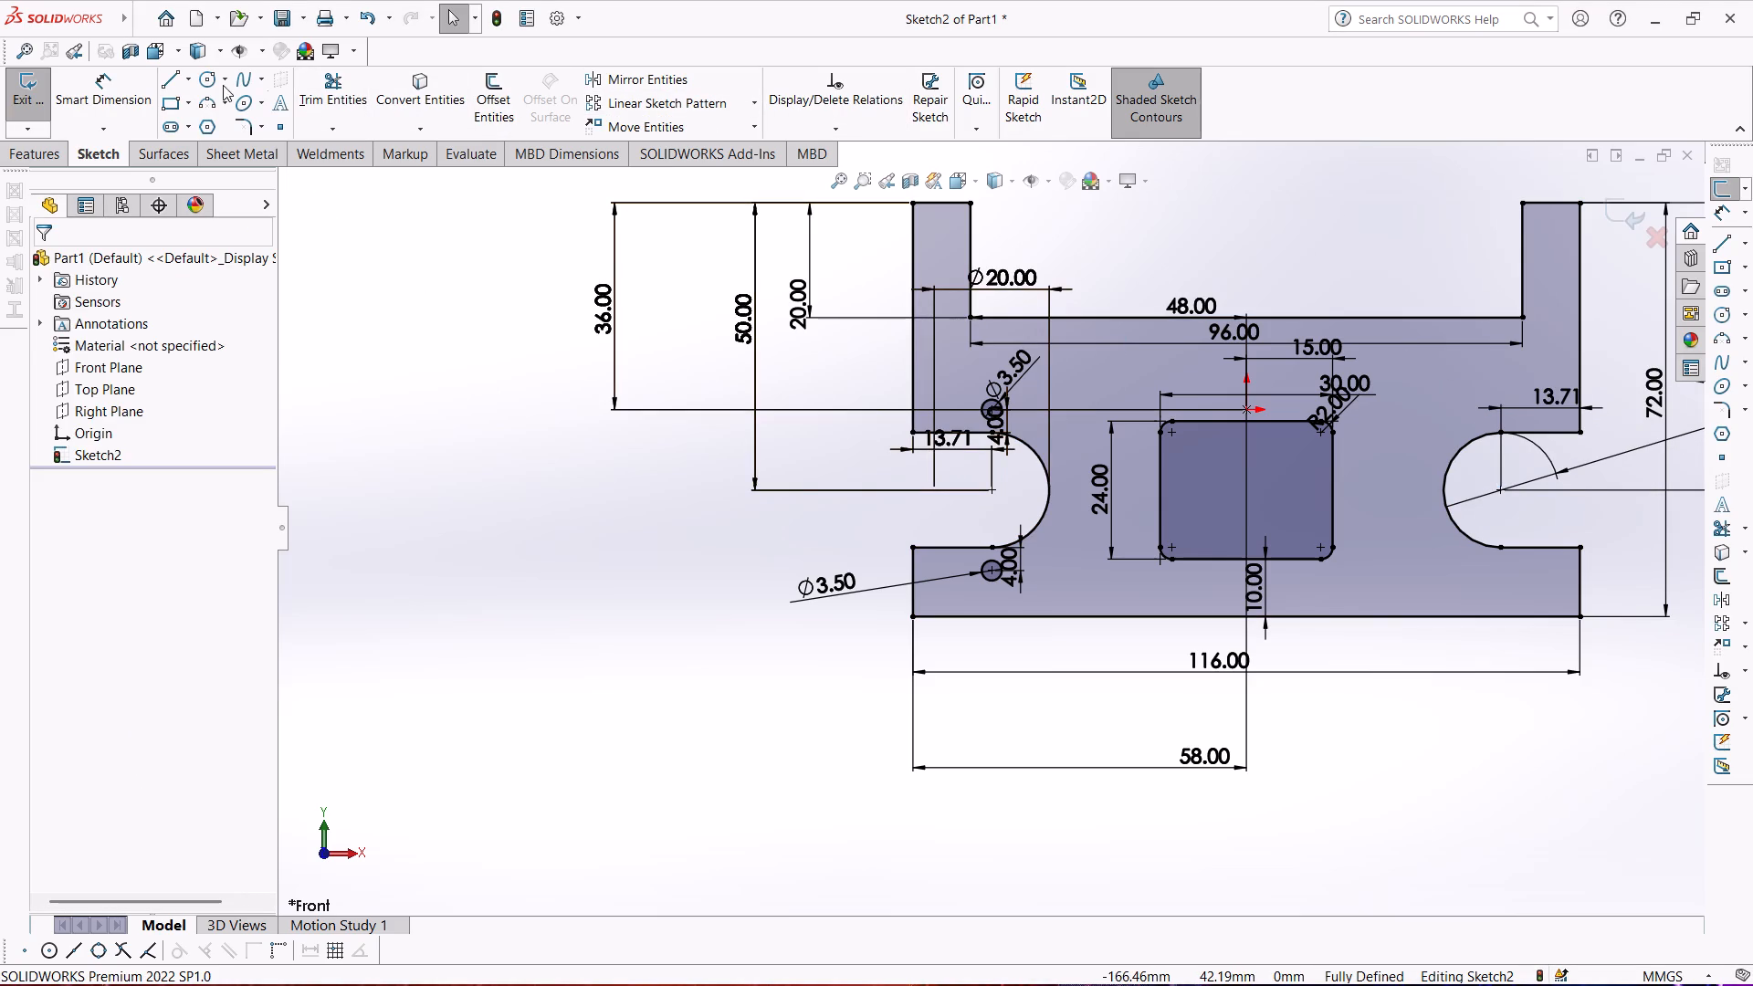
Draw a vertical centerline through the origin, from the level of the arms' top edges to below the profile's bottom edge.
click(186, 76)
click(182, 123)
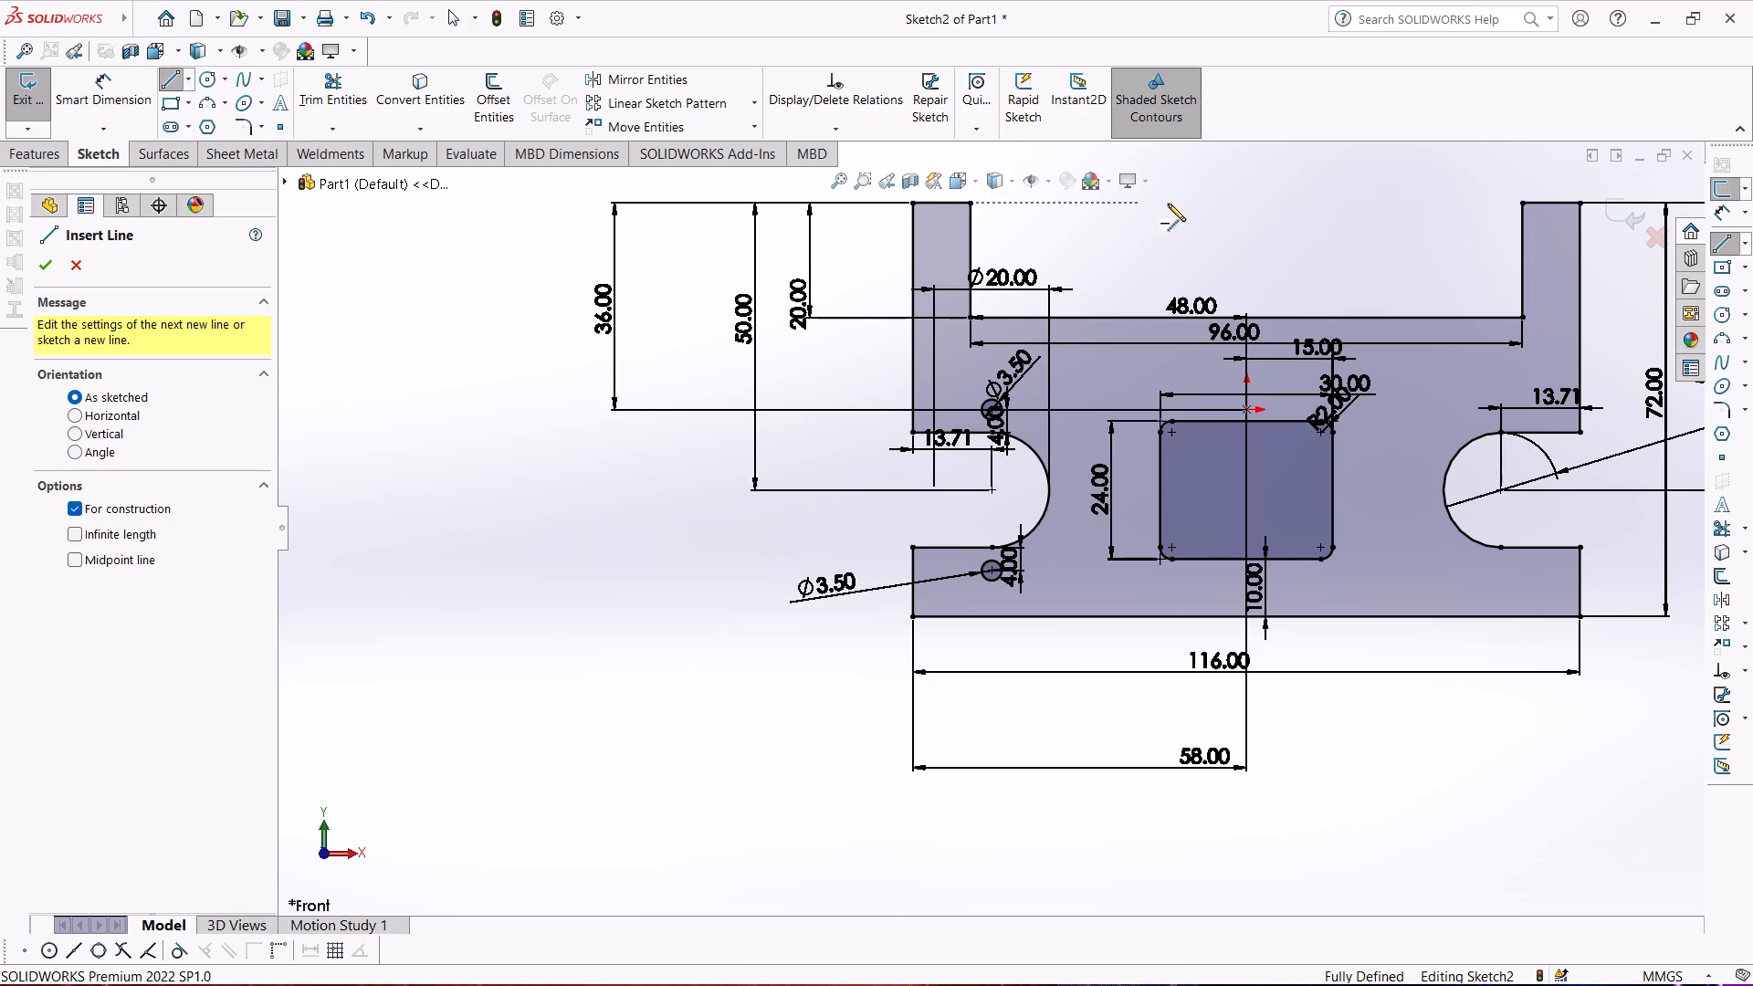
click(1248, 207)
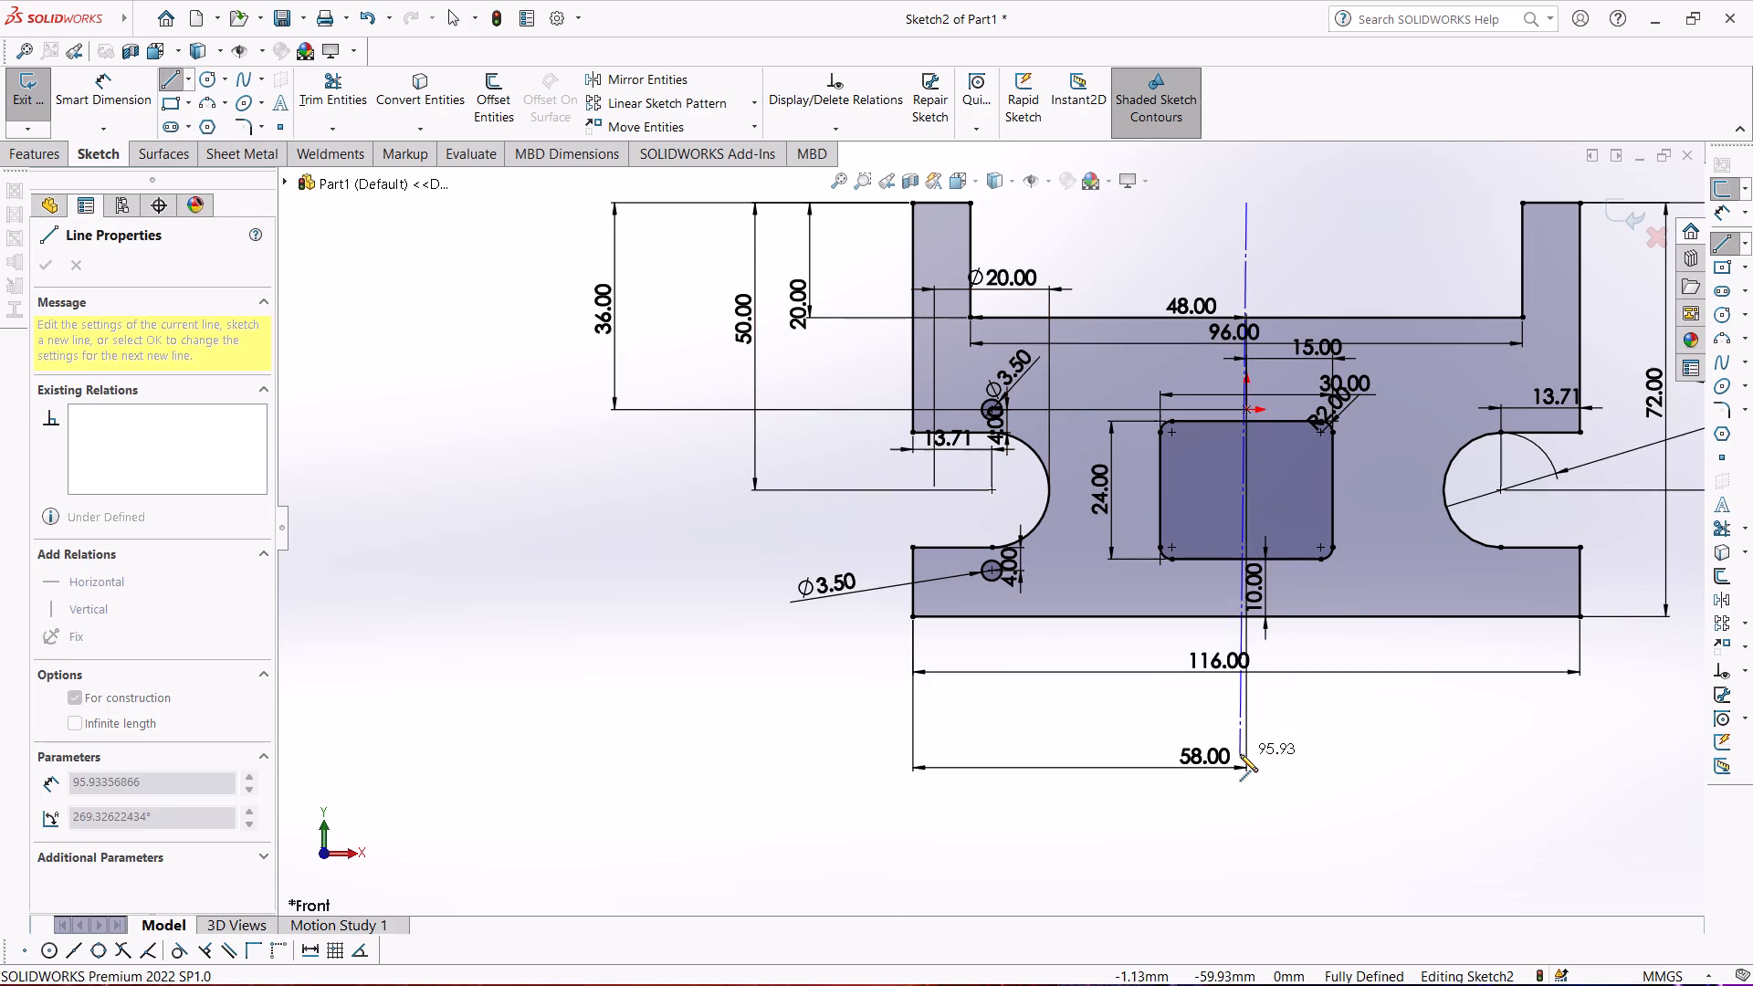
click(1247, 743)
key(Escape)
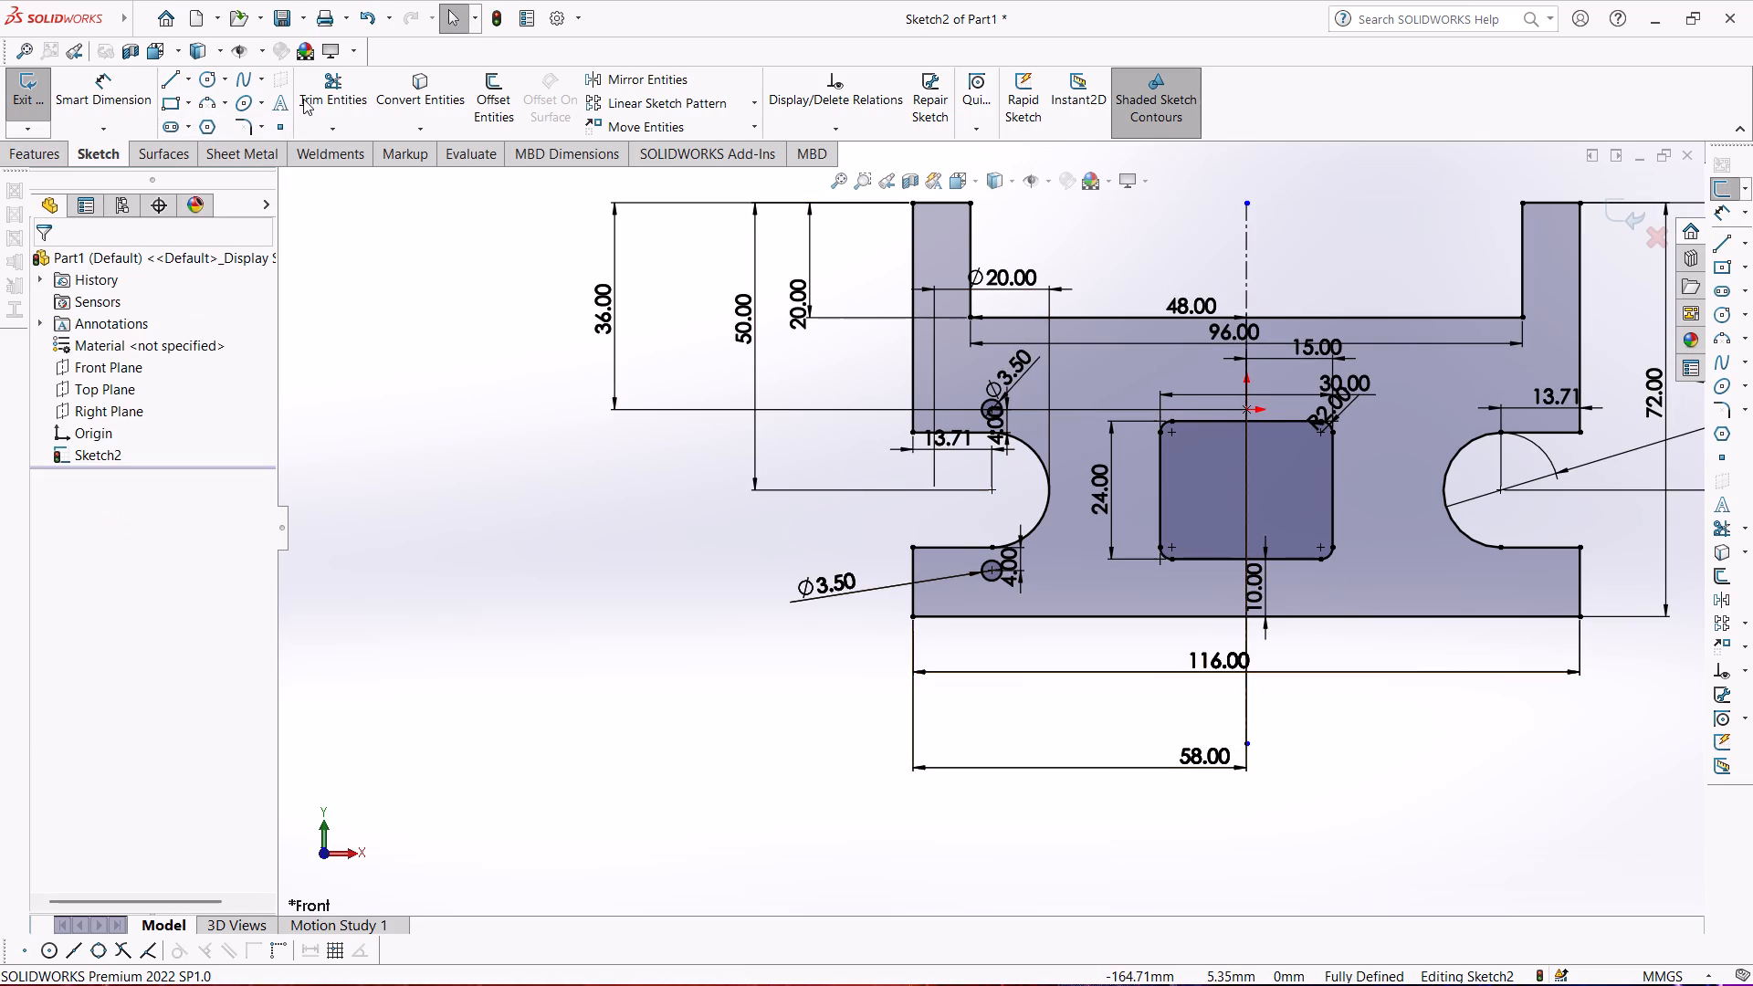
Mirror the two 3.5 mm circles at the left slot about the vertical centerline, keeping the originals.
click(604, 77)
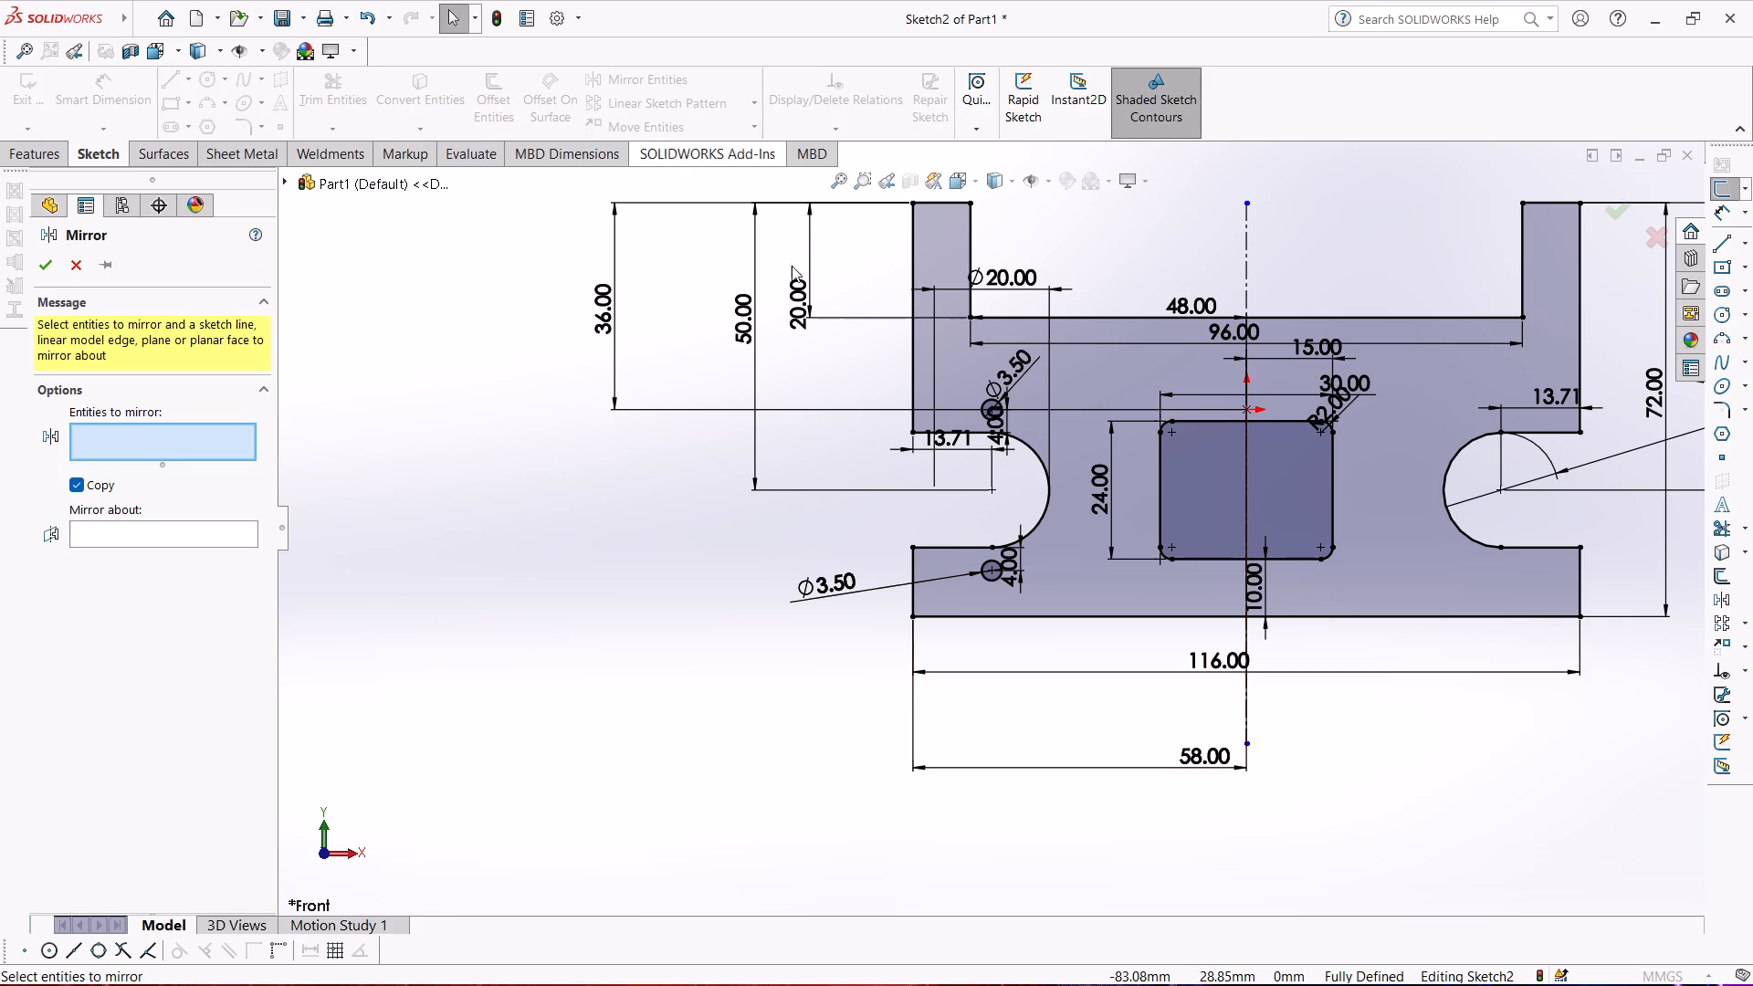
click(983, 411)
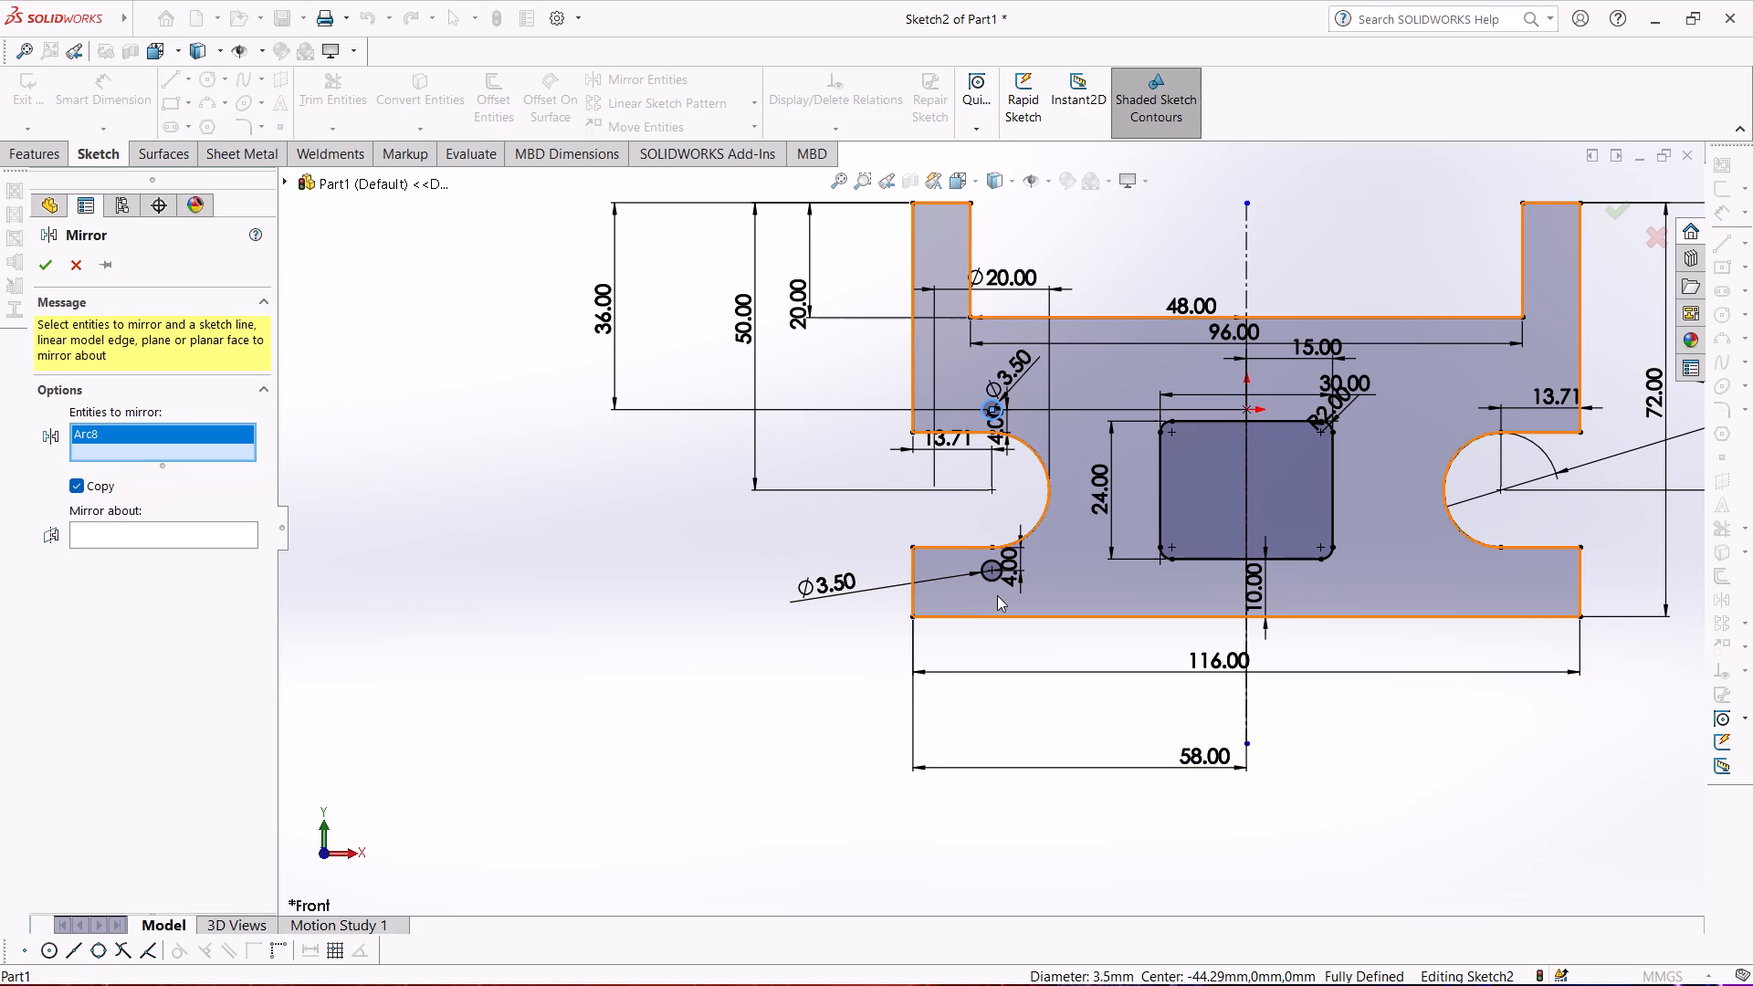
click(985, 566)
click(184, 553)
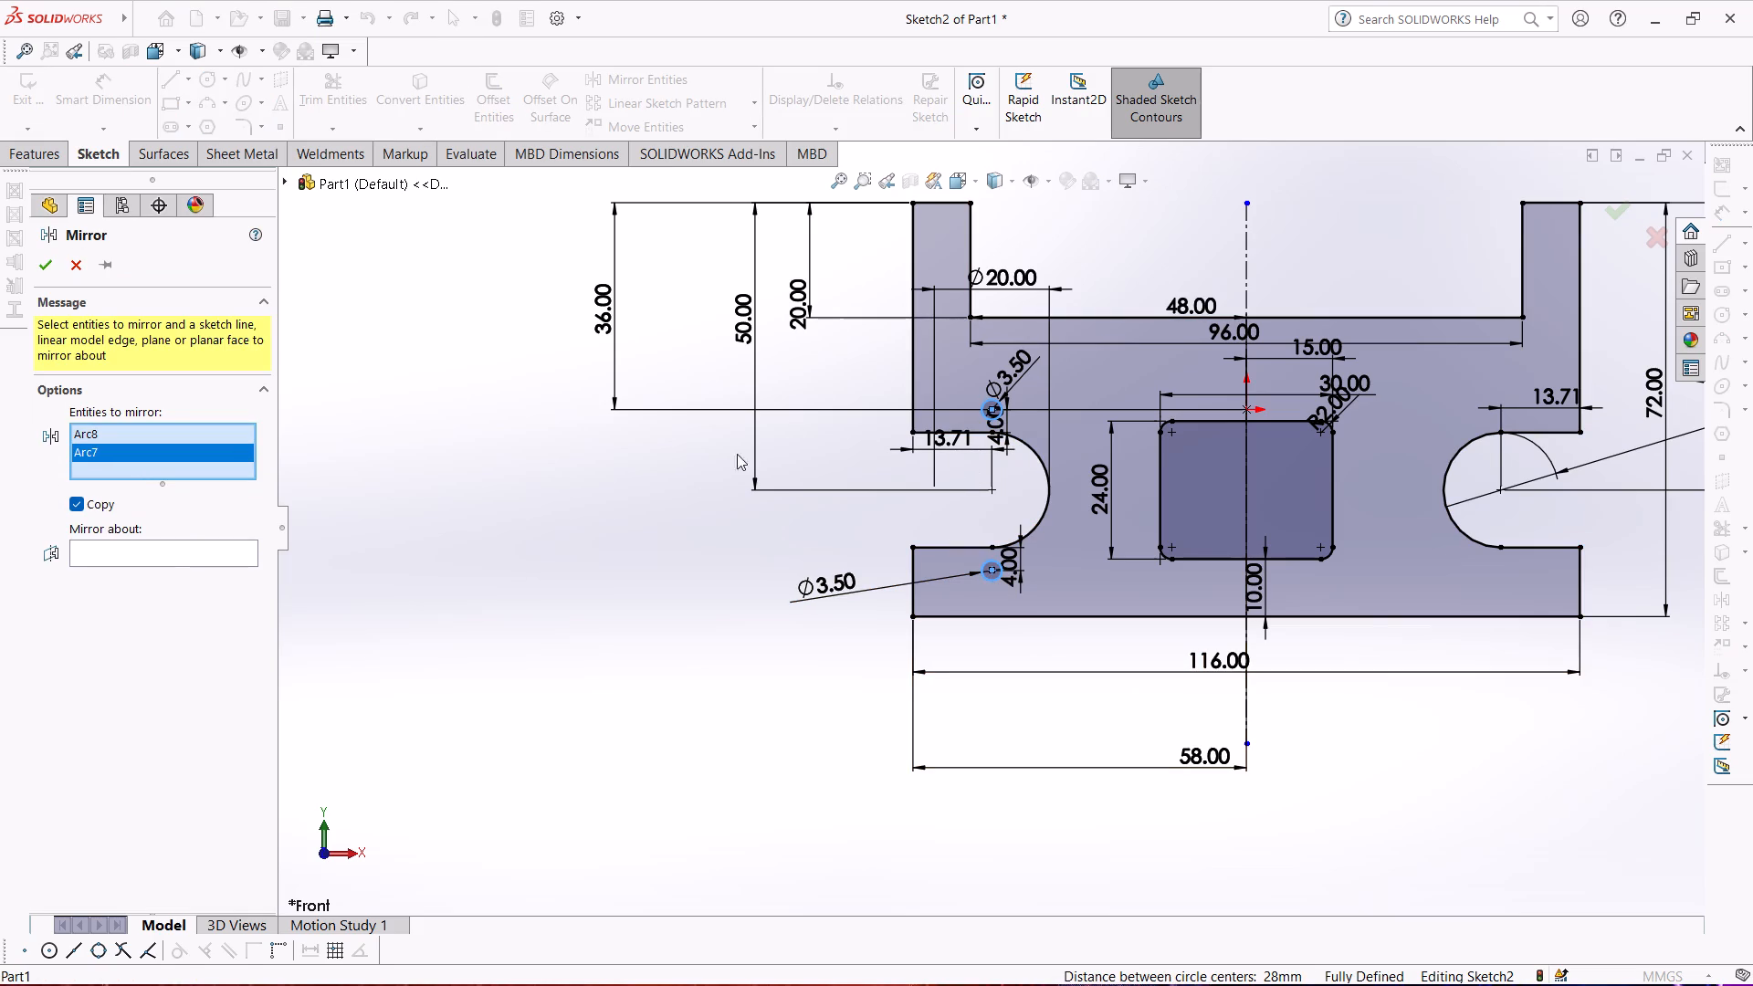
click(1249, 245)
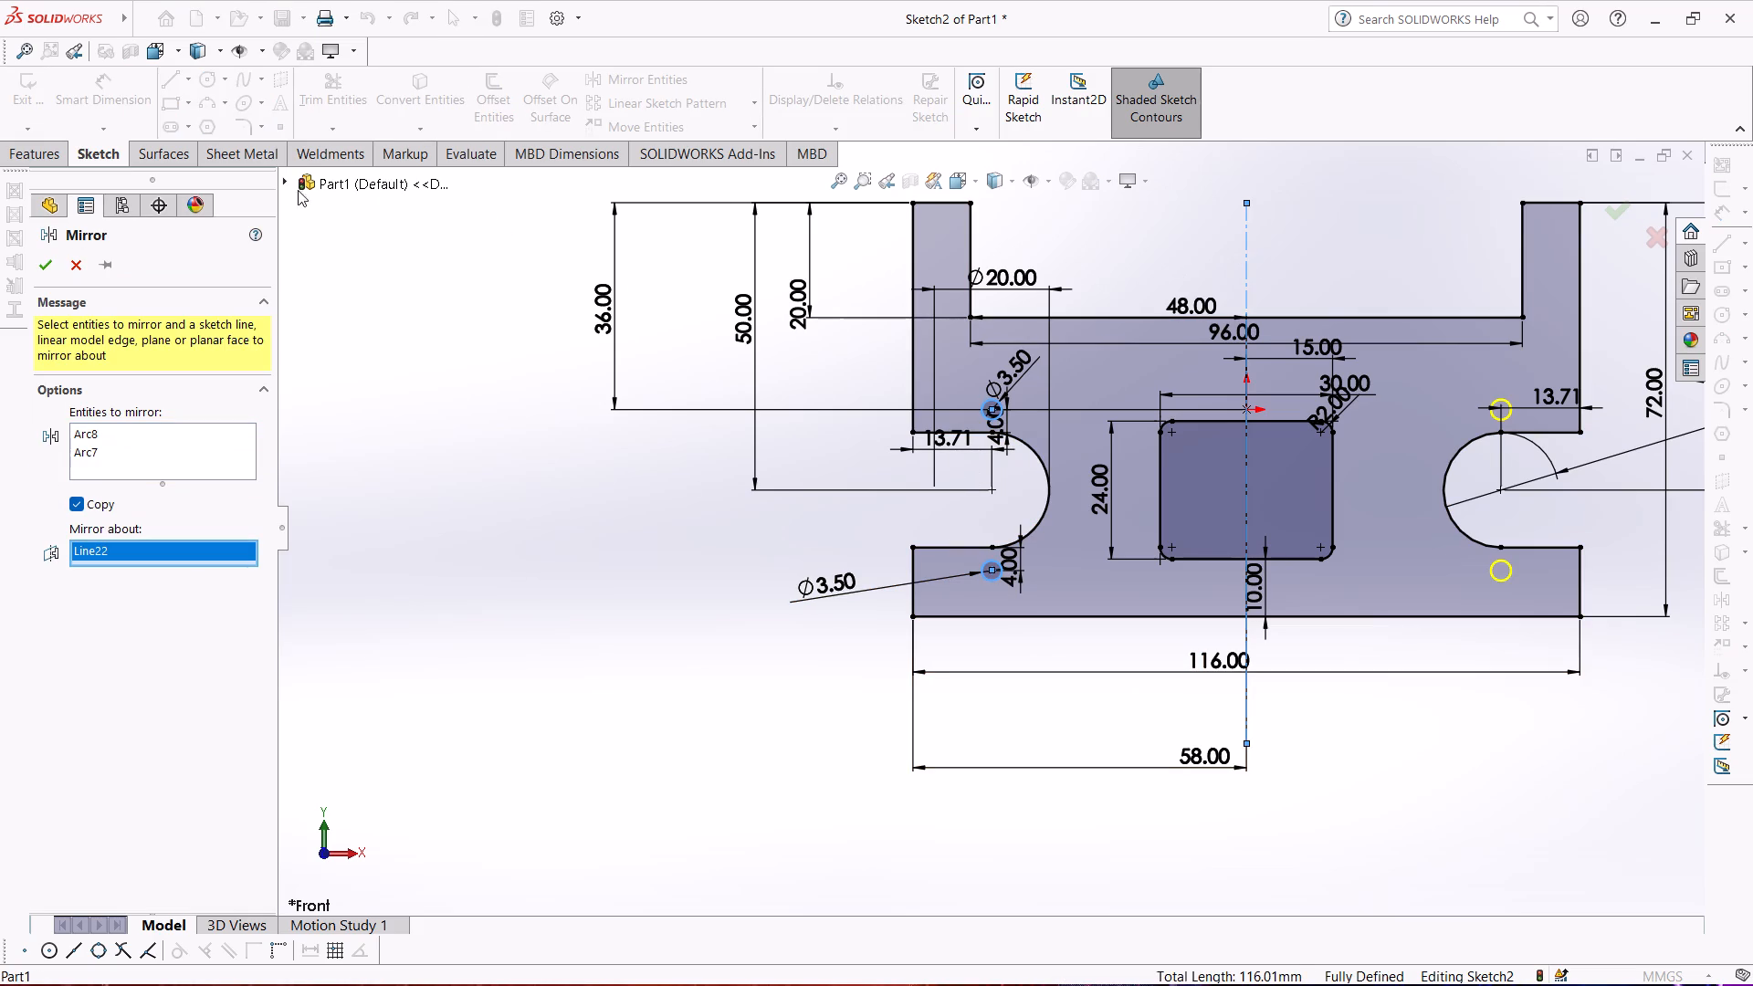
click(45, 264)
click(503, 410)
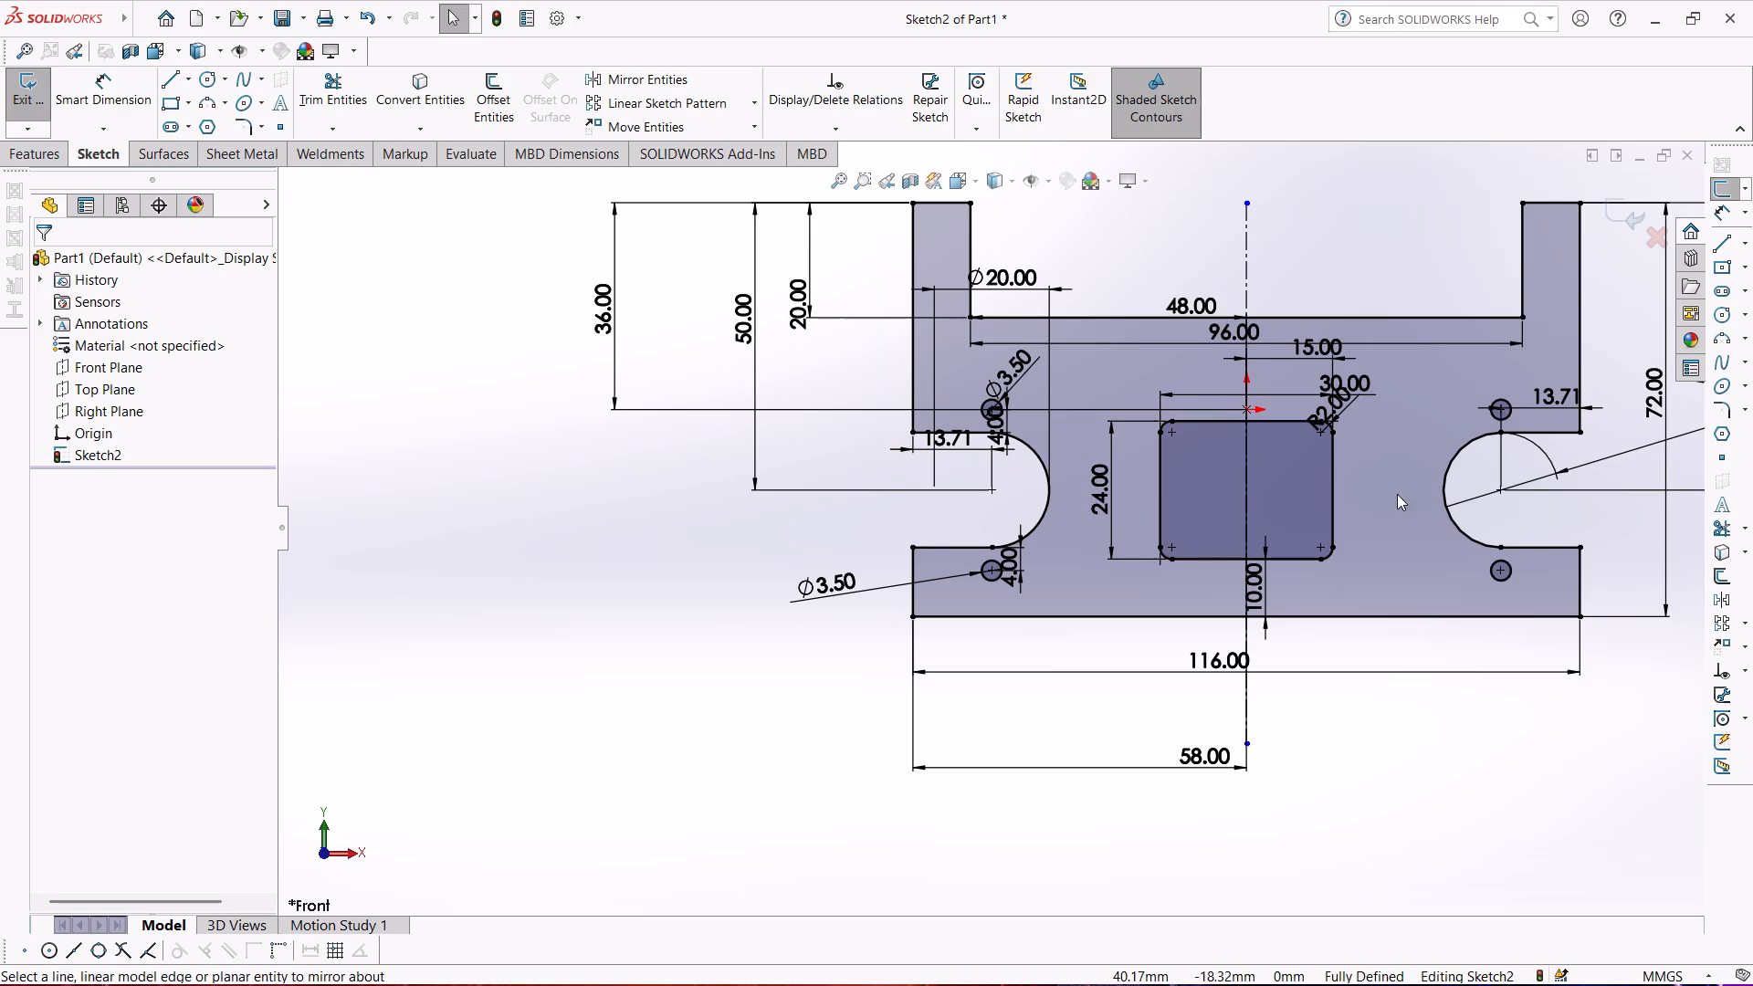
Fillet the arms' inner top corners and the two bottom corners of the U-opening with a 2 mm radius, and exit the sketch.
click(241, 124)
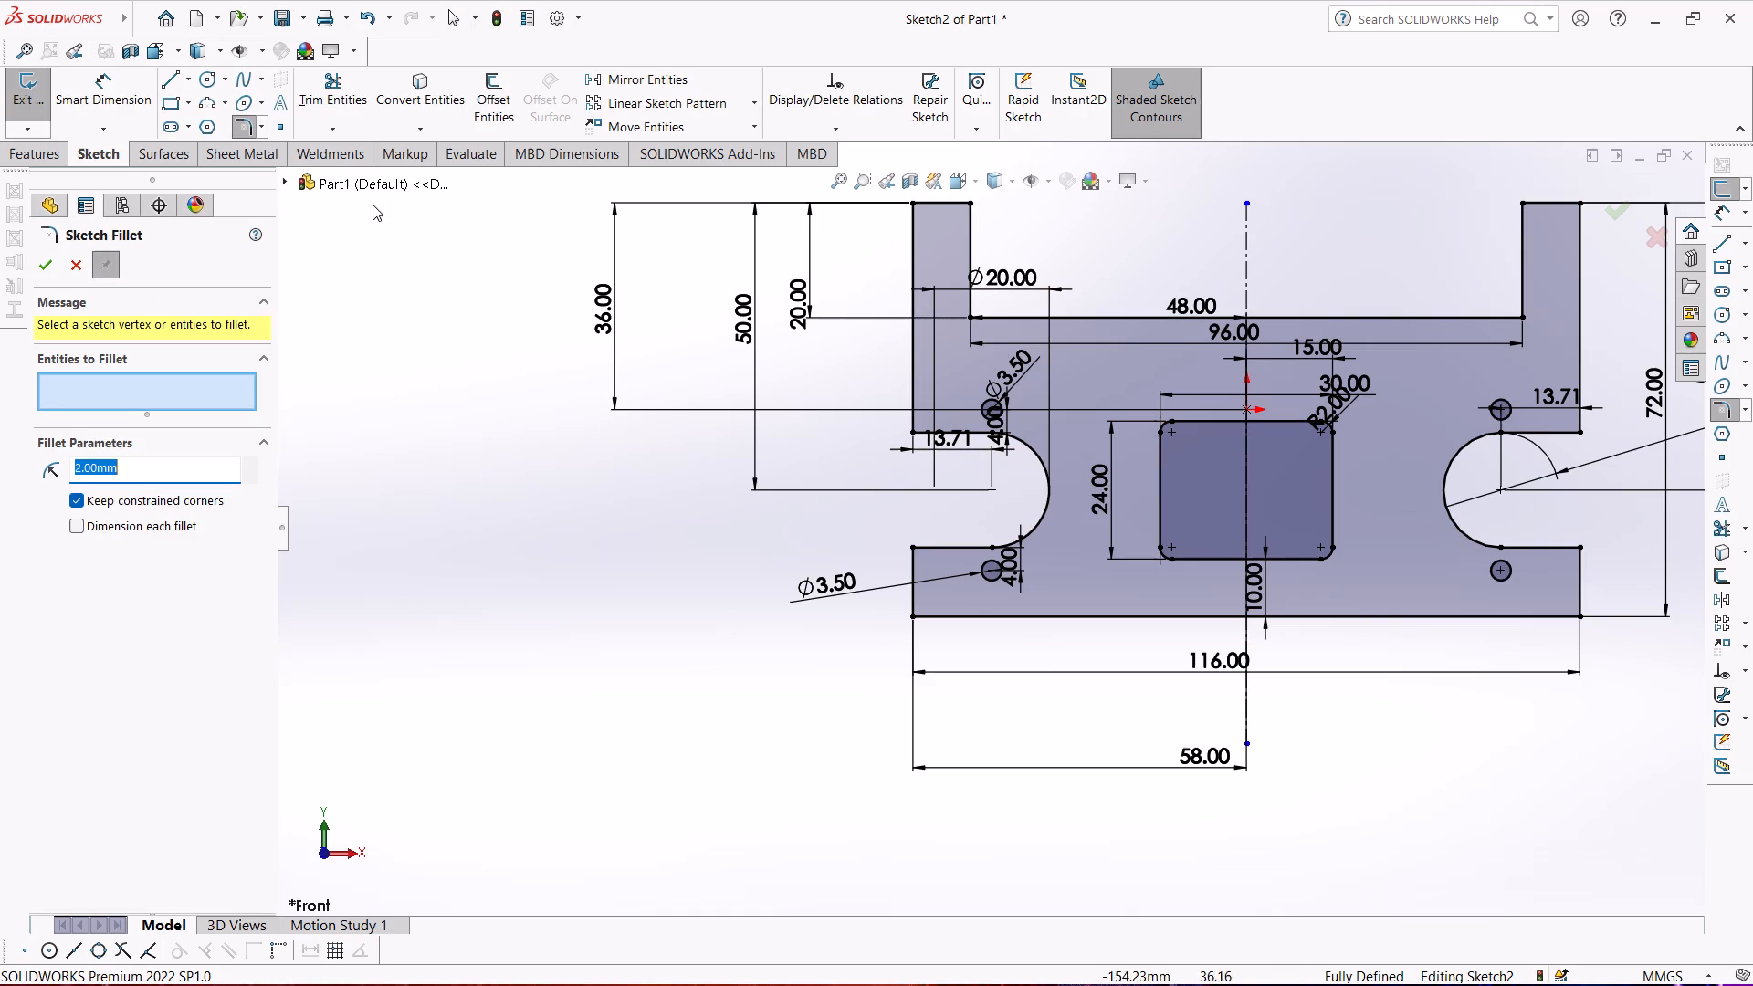
scroll(932, 210, down, 1)
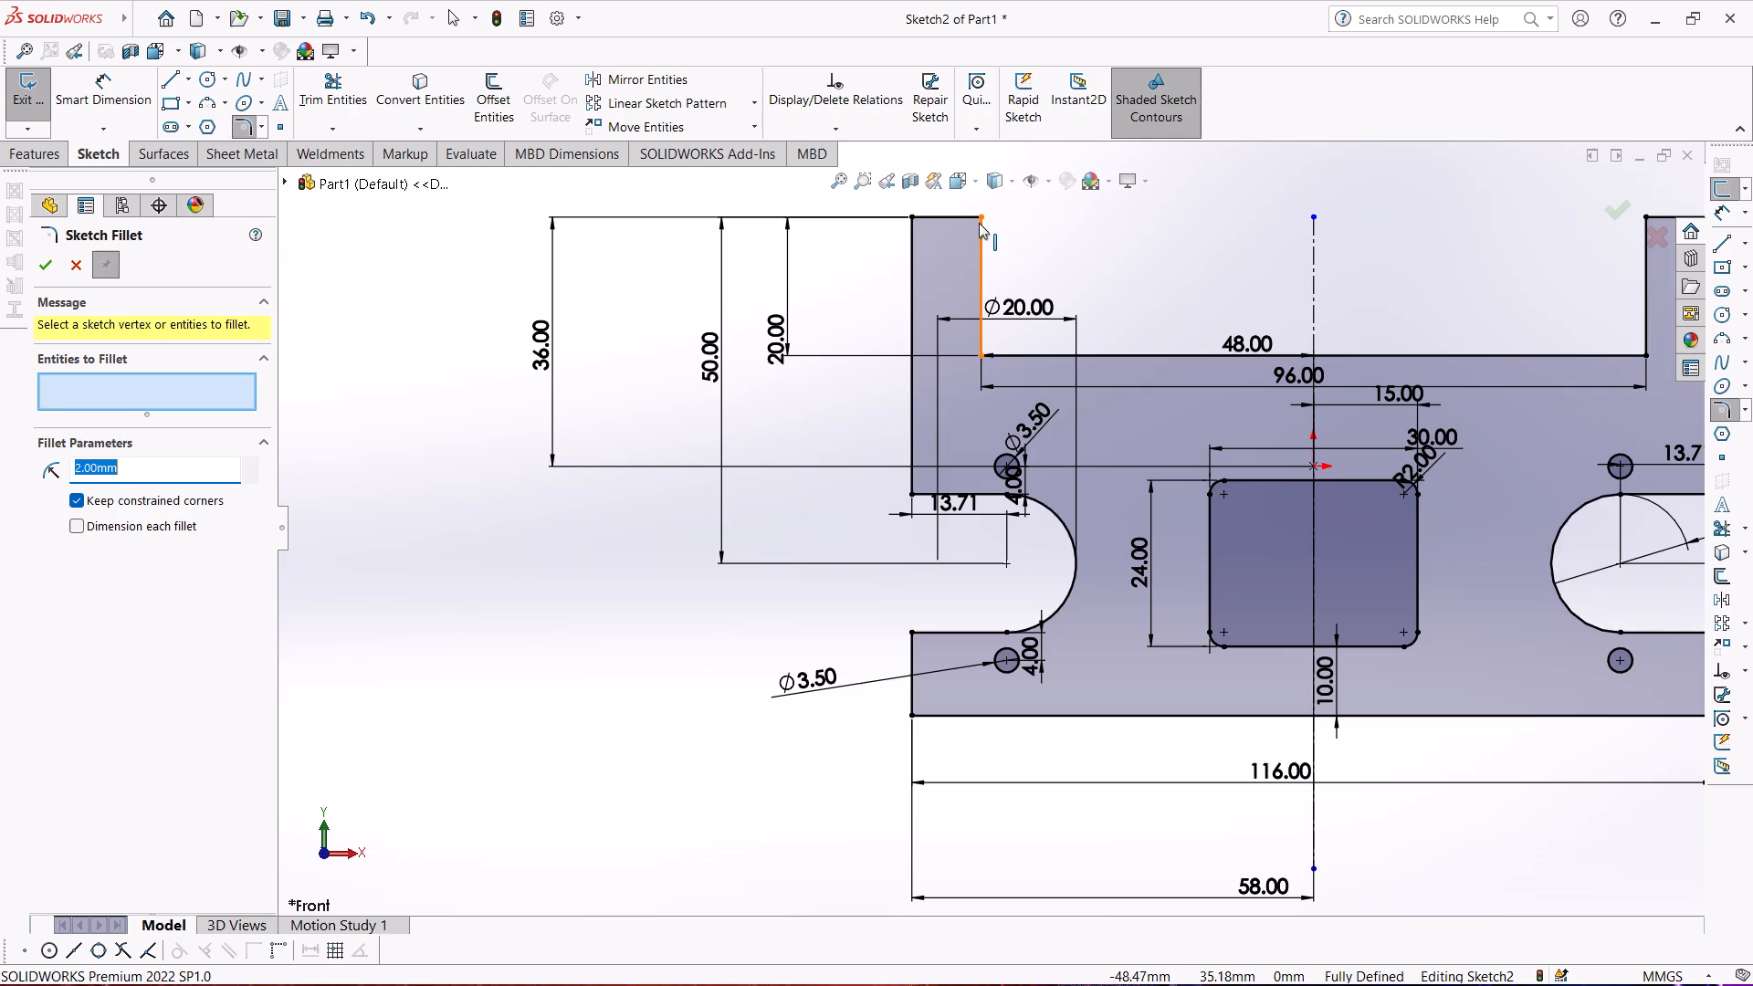
key(4)
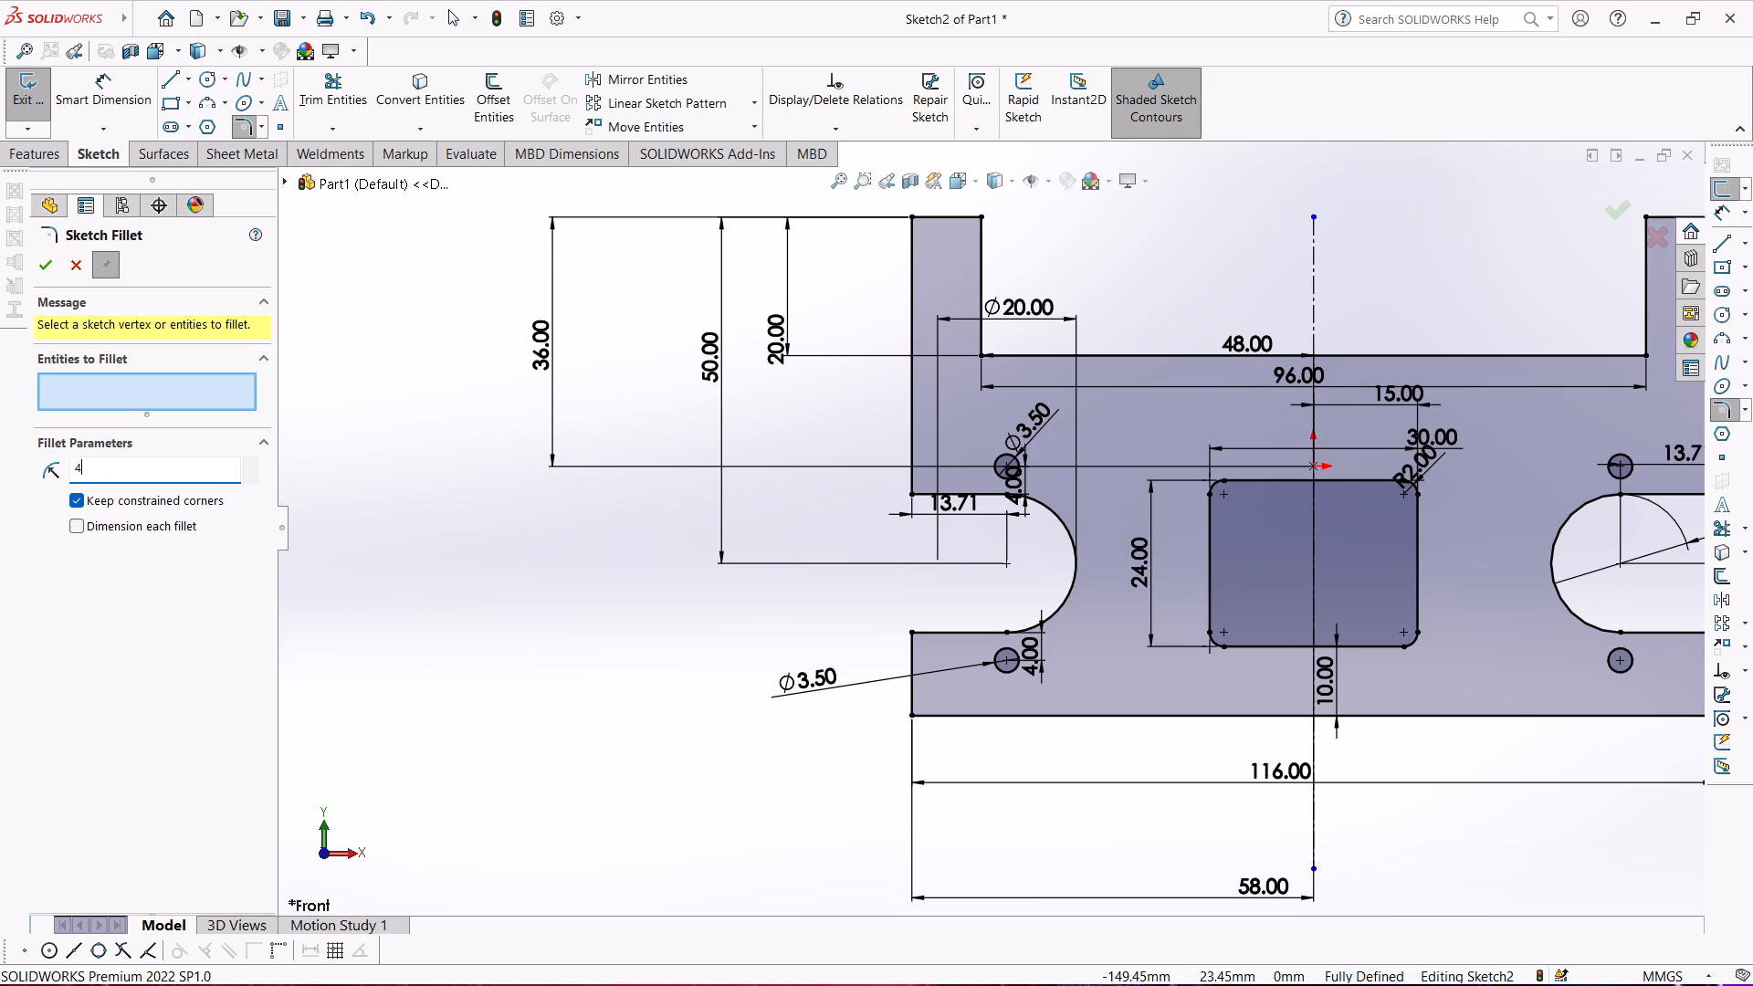
key(Return)
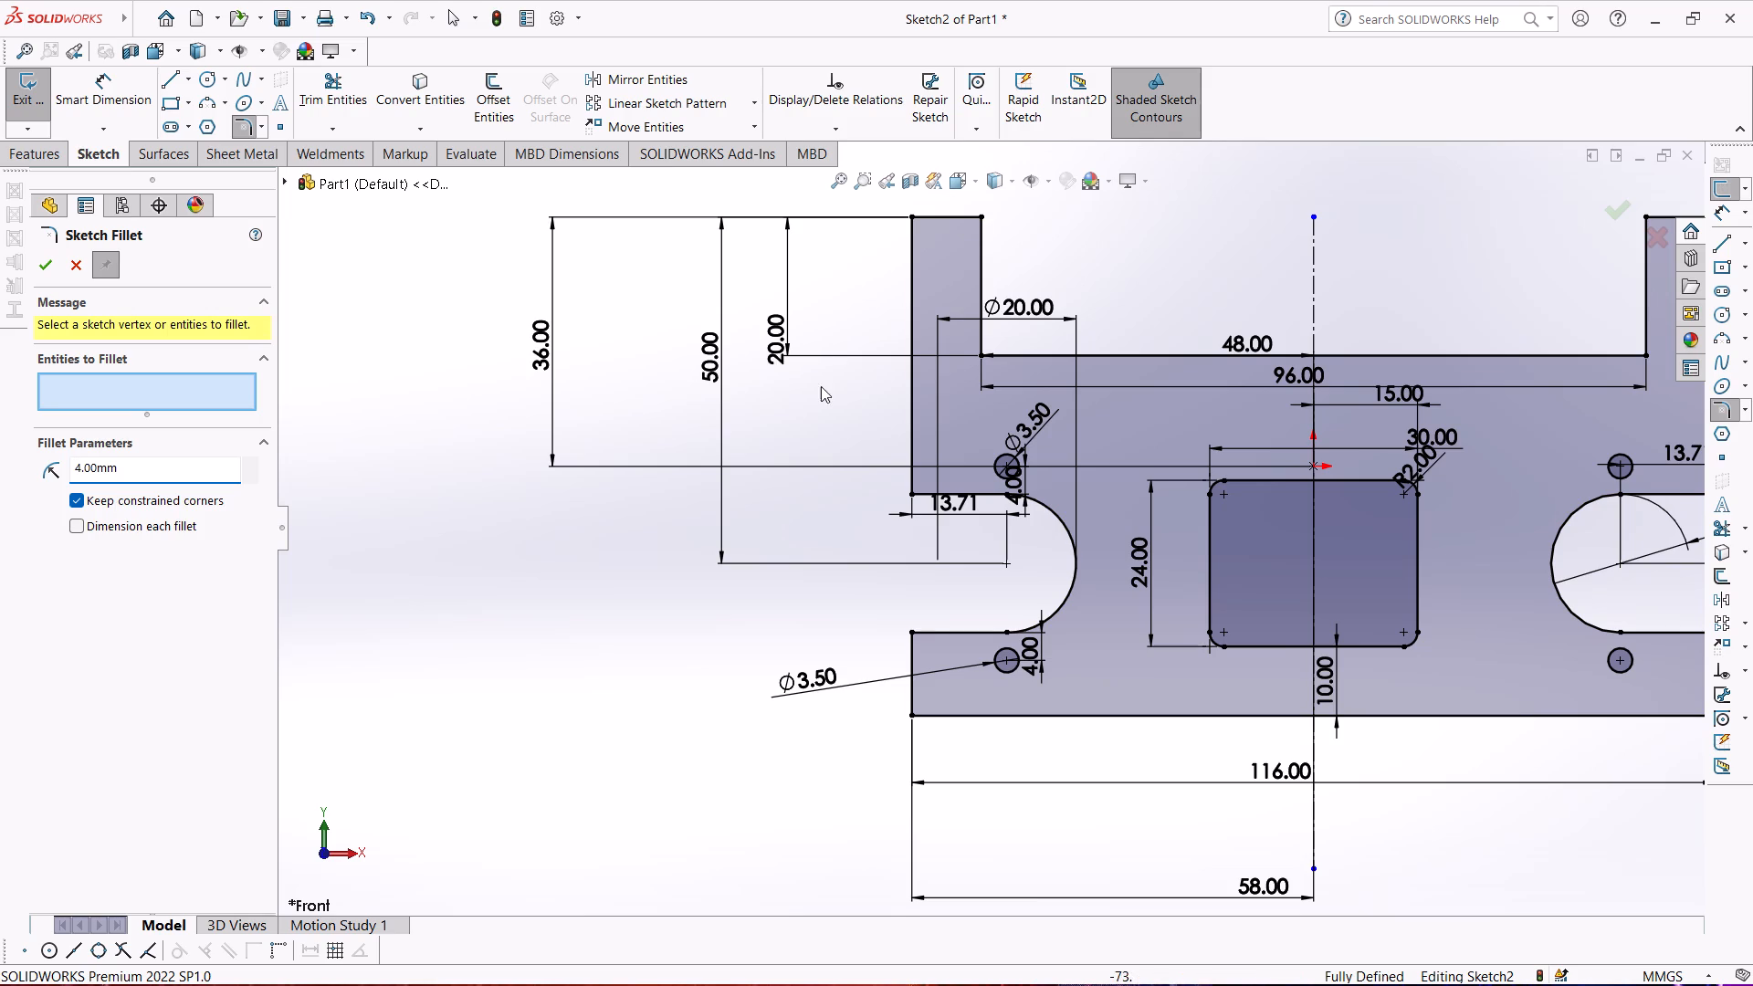
click(977, 212)
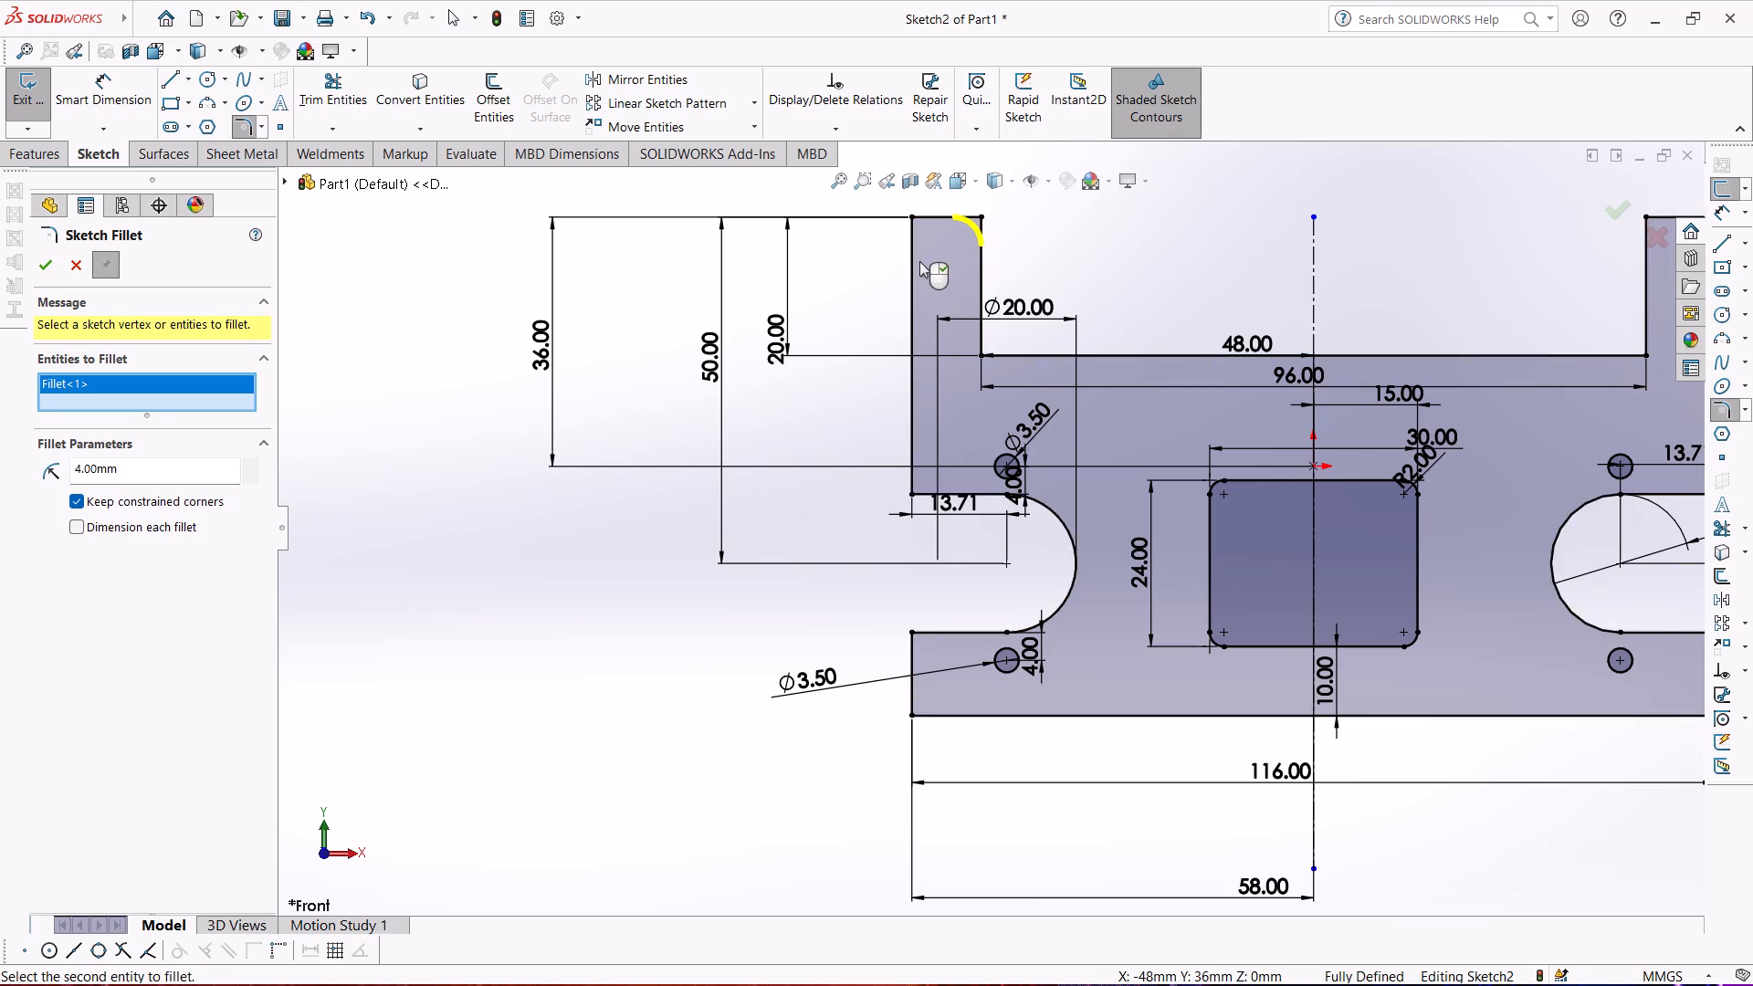
drag(150, 469, 5, 511)
key(2)
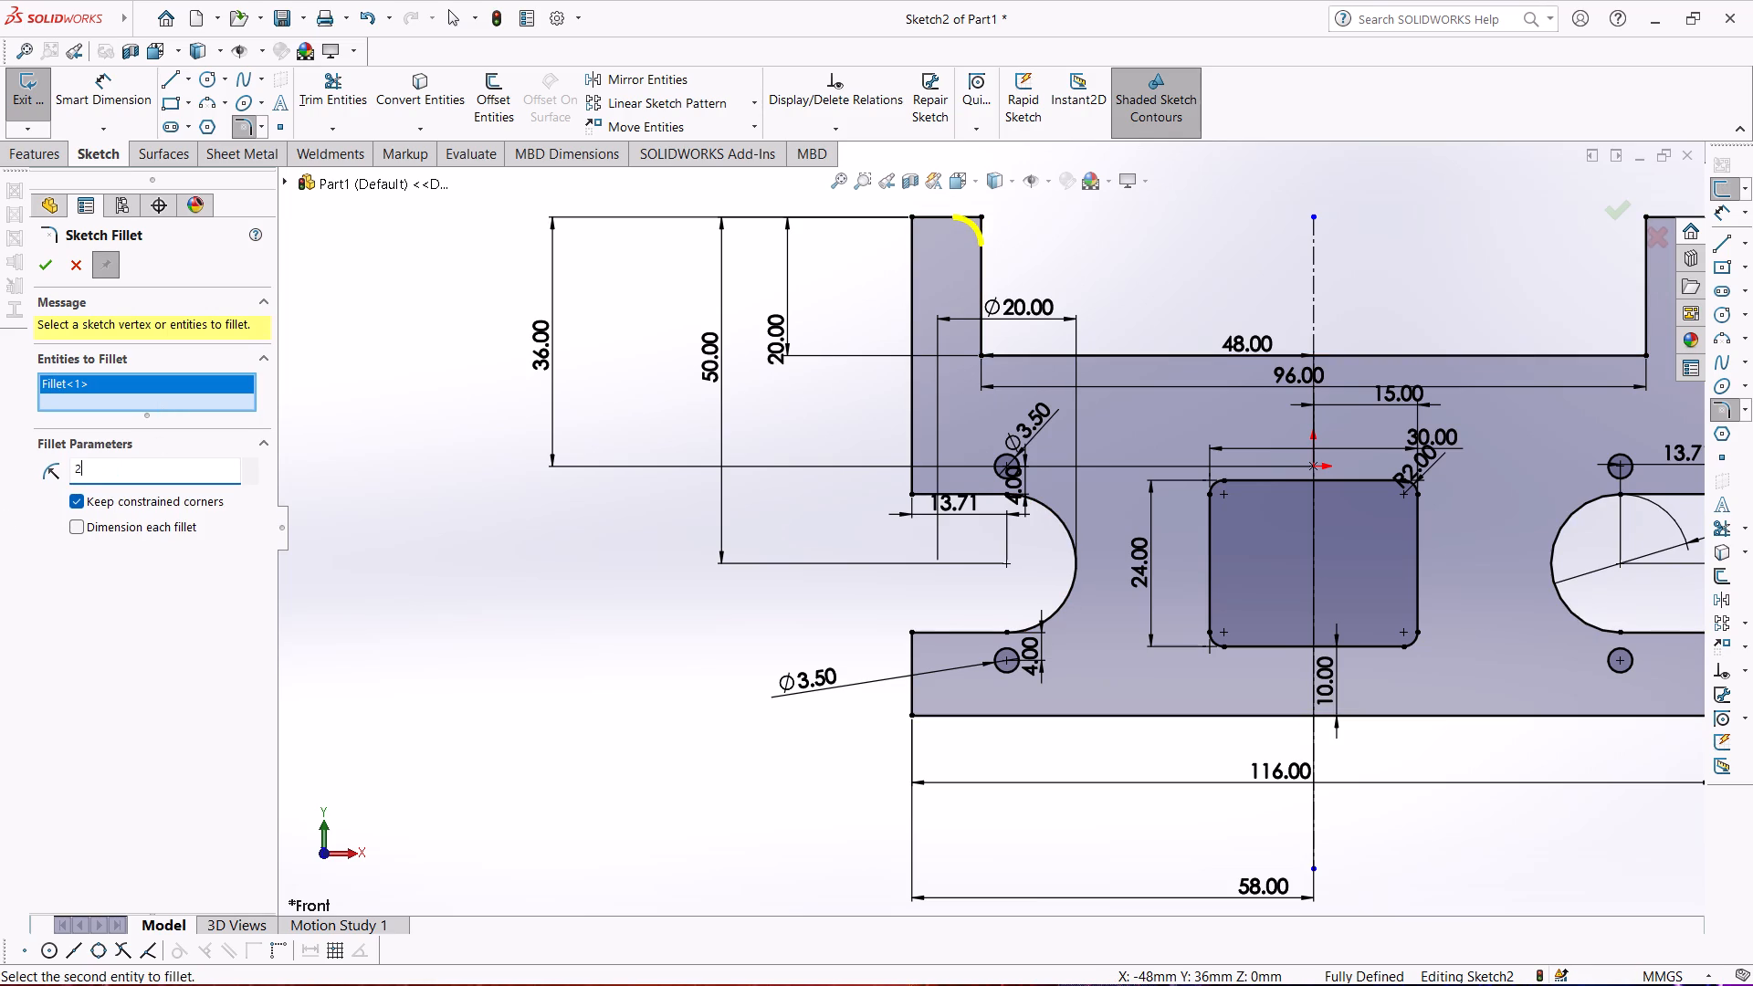
key(Return)
click(979, 358)
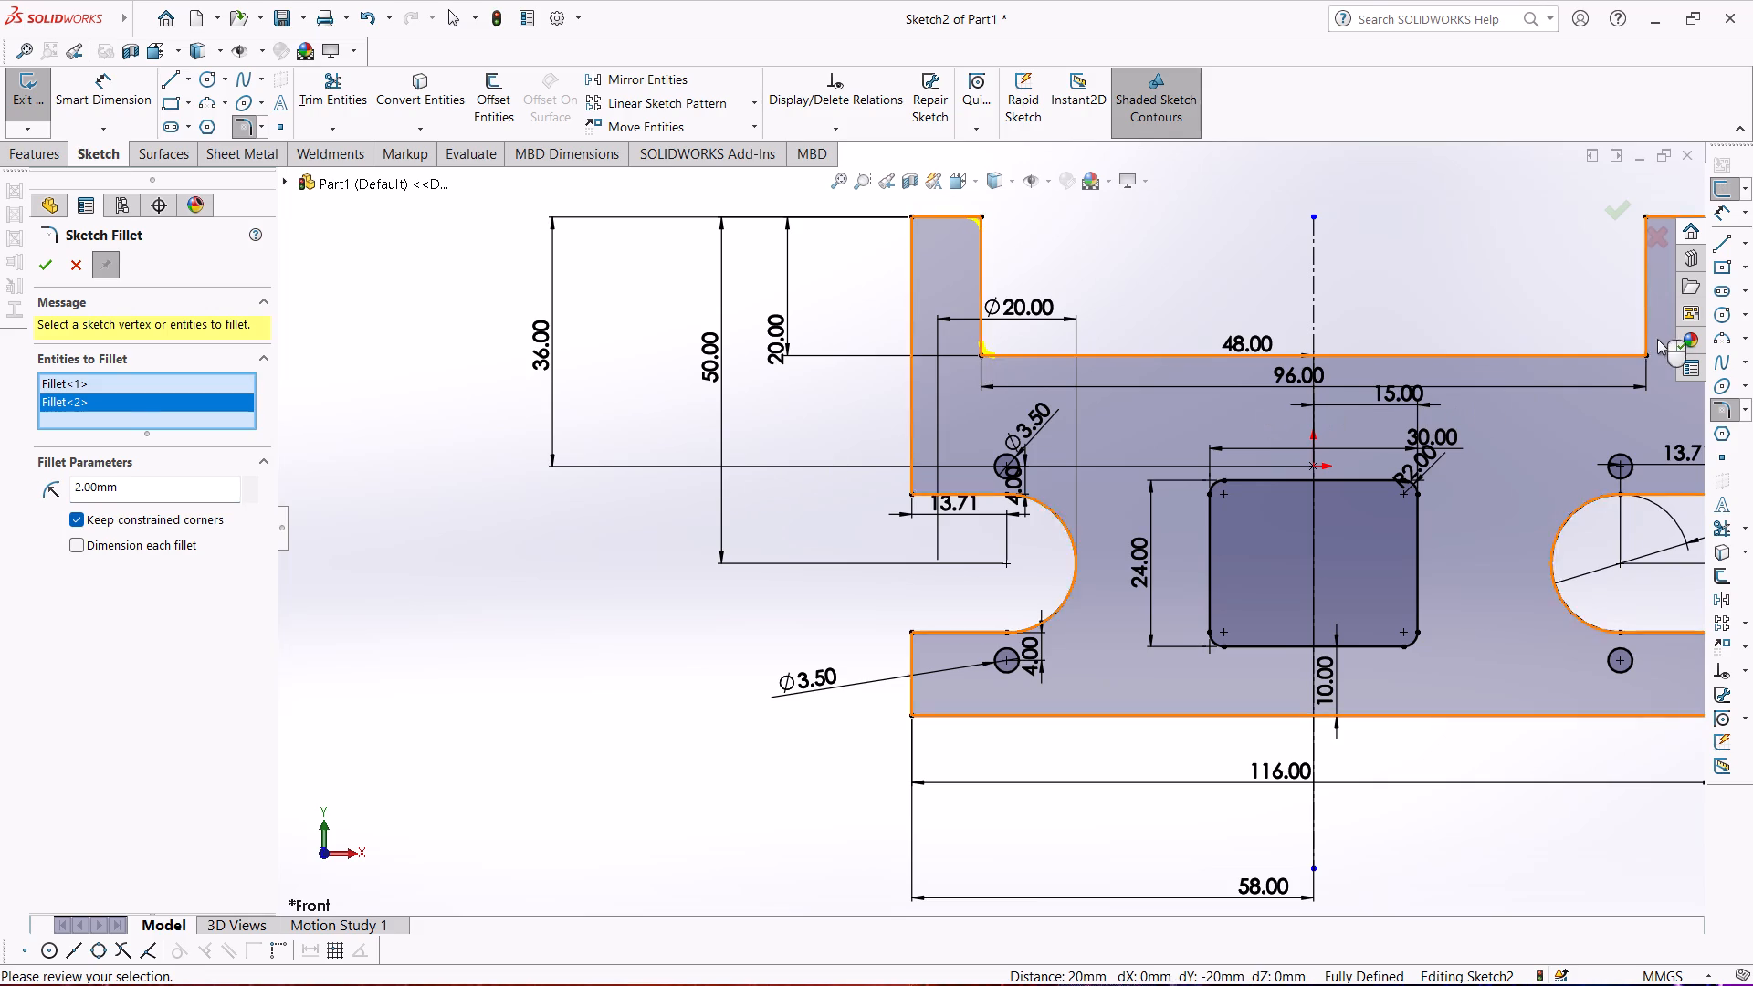
click(1644, 352)
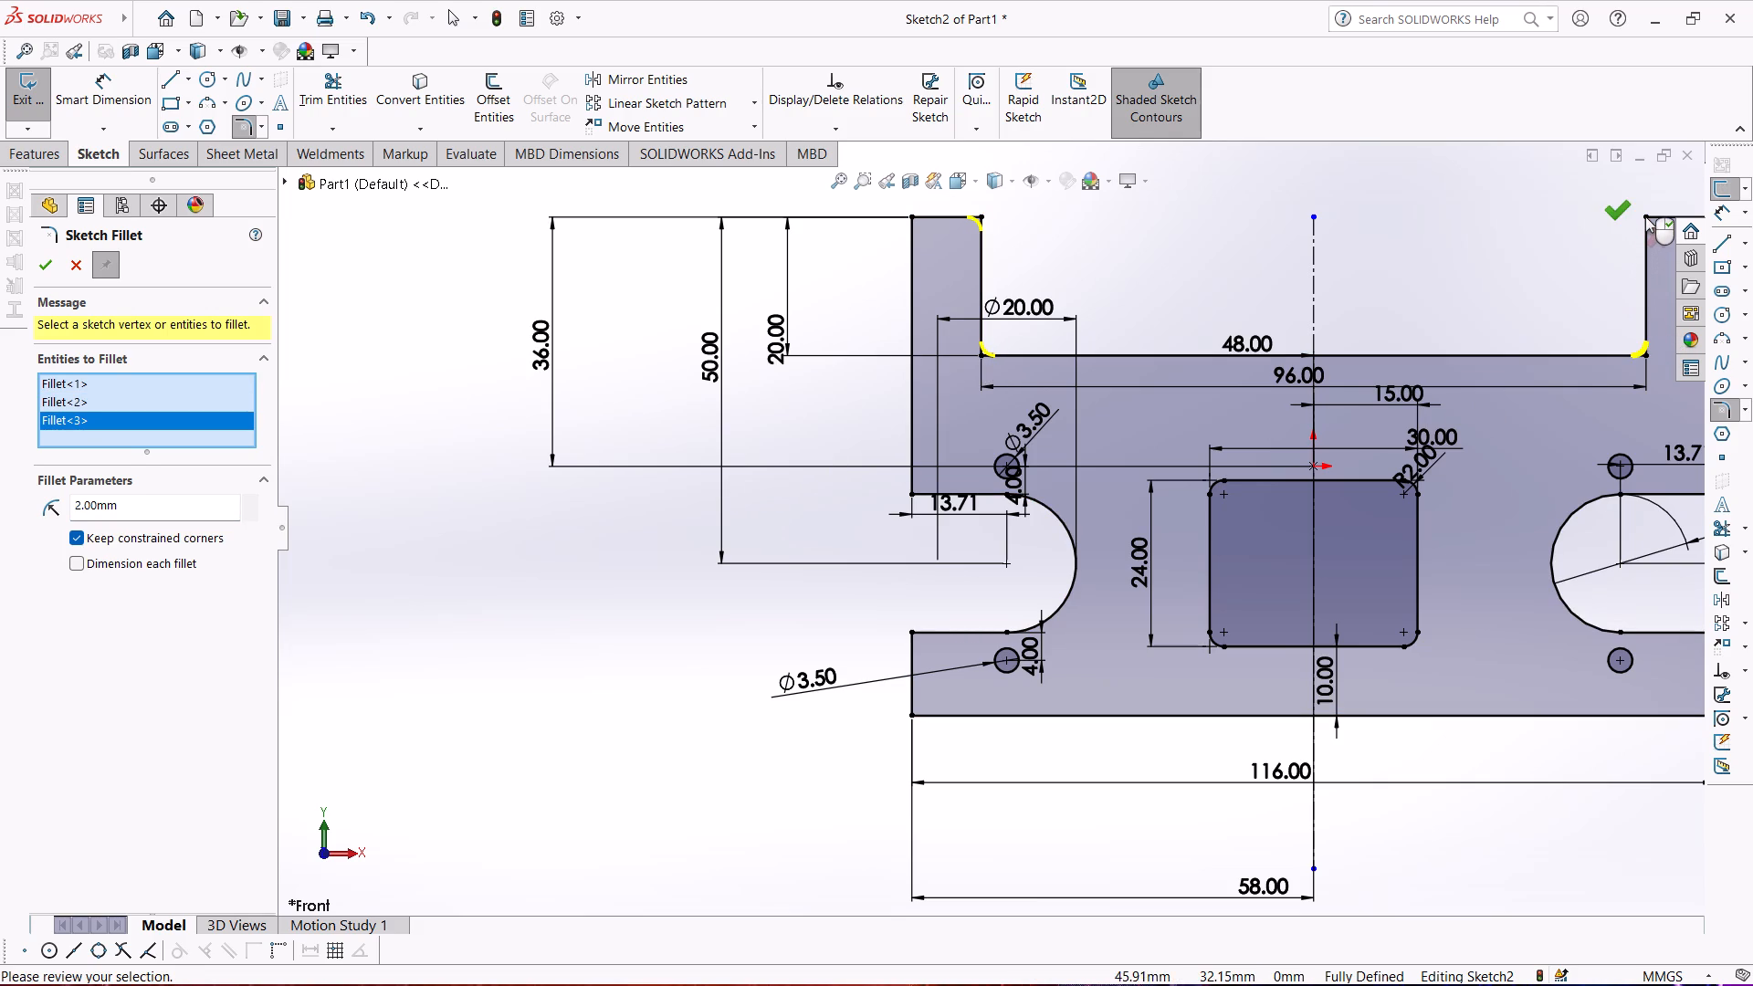
scroll(1643, 217, down, 6)
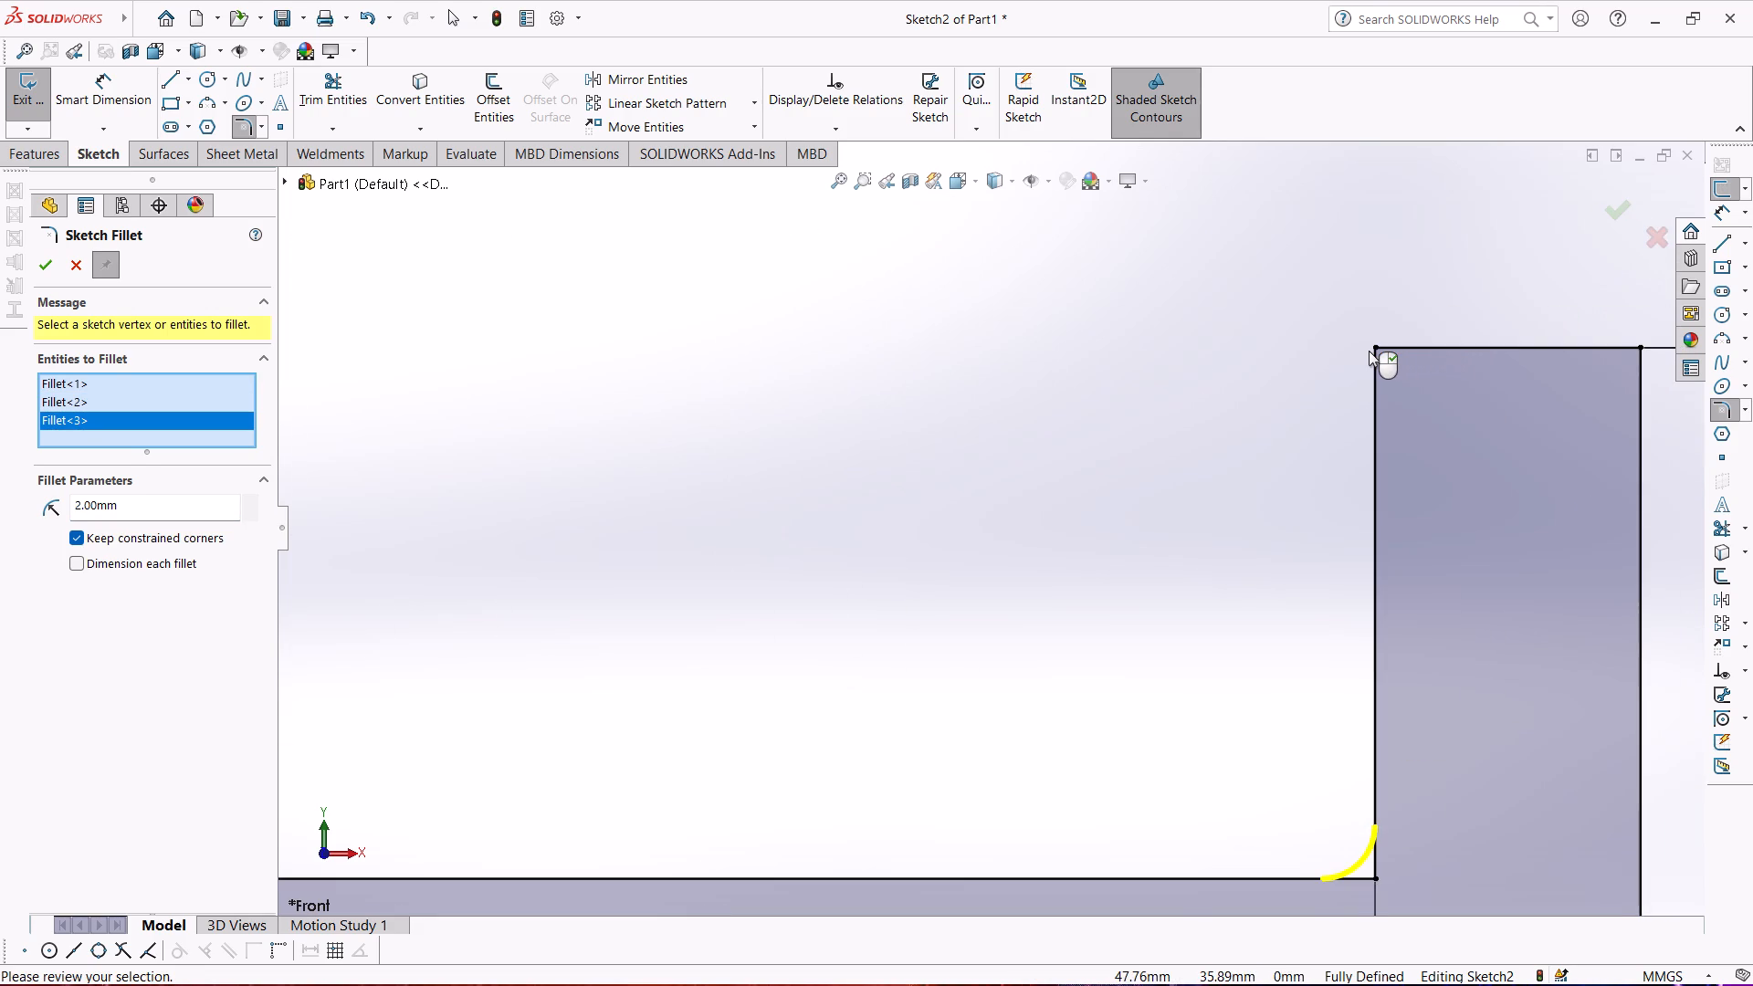
click(1376, 347)
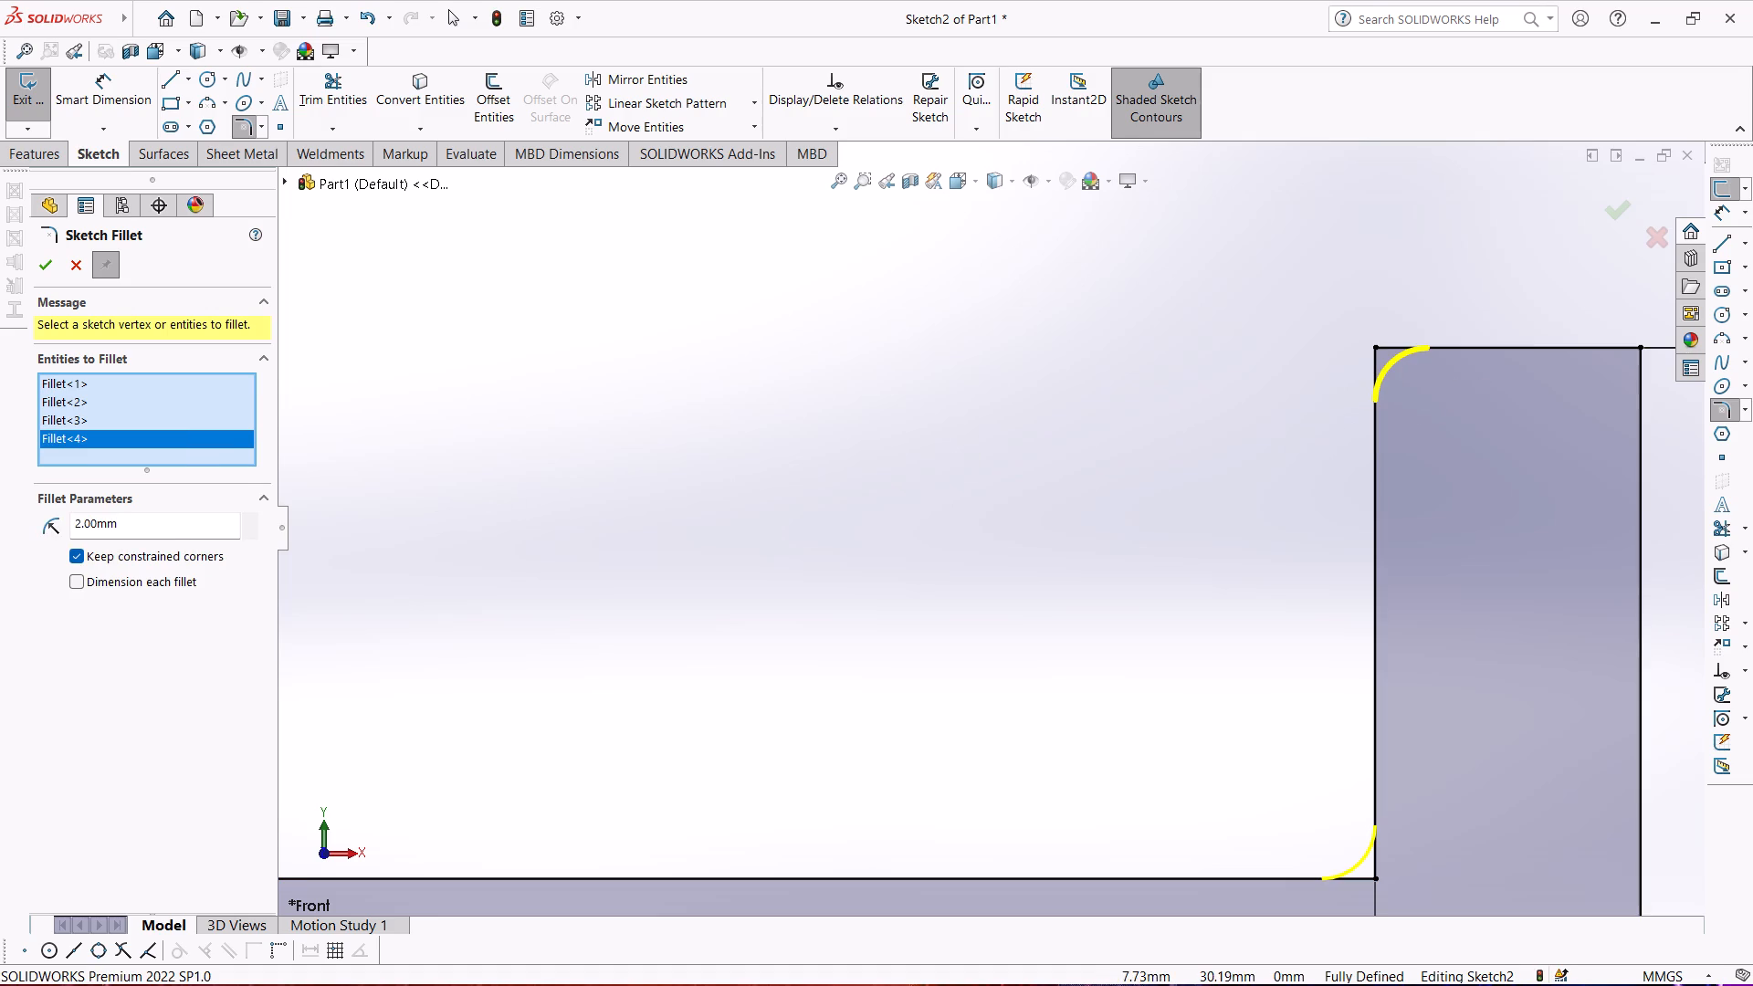
scroll(1389, 486, up, 4)
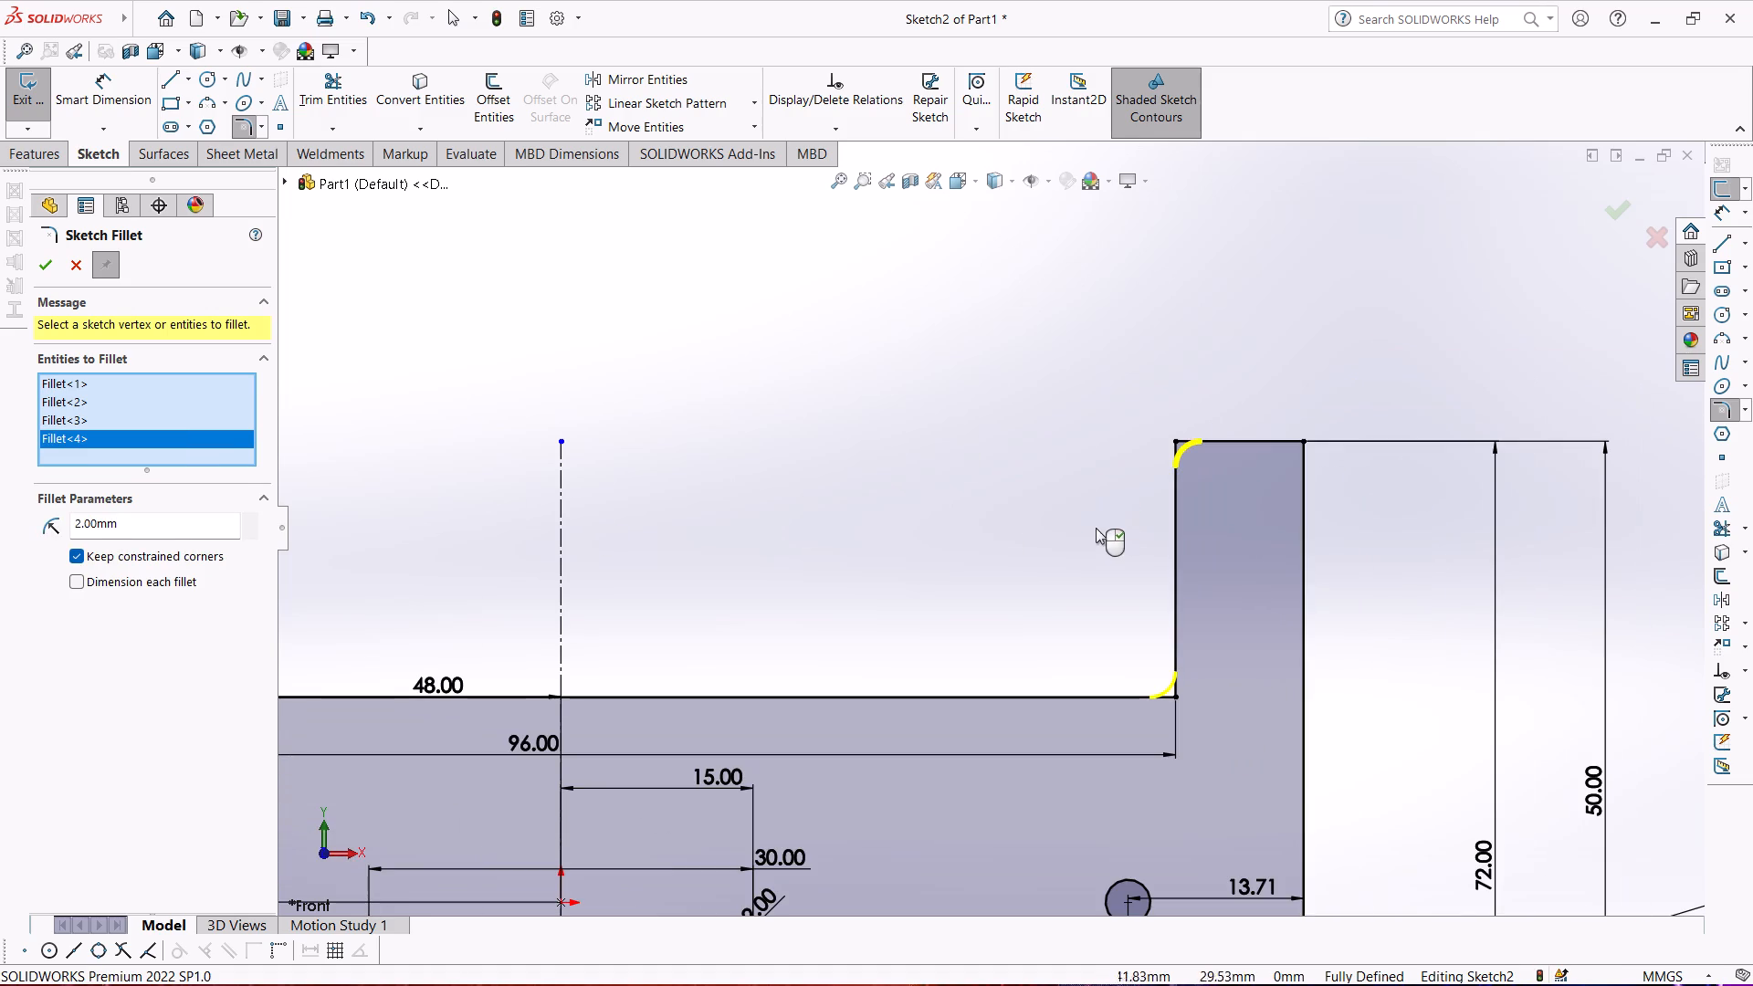
scroll(1086, 532, up, 2)
scroll(756, 561, up, 3)
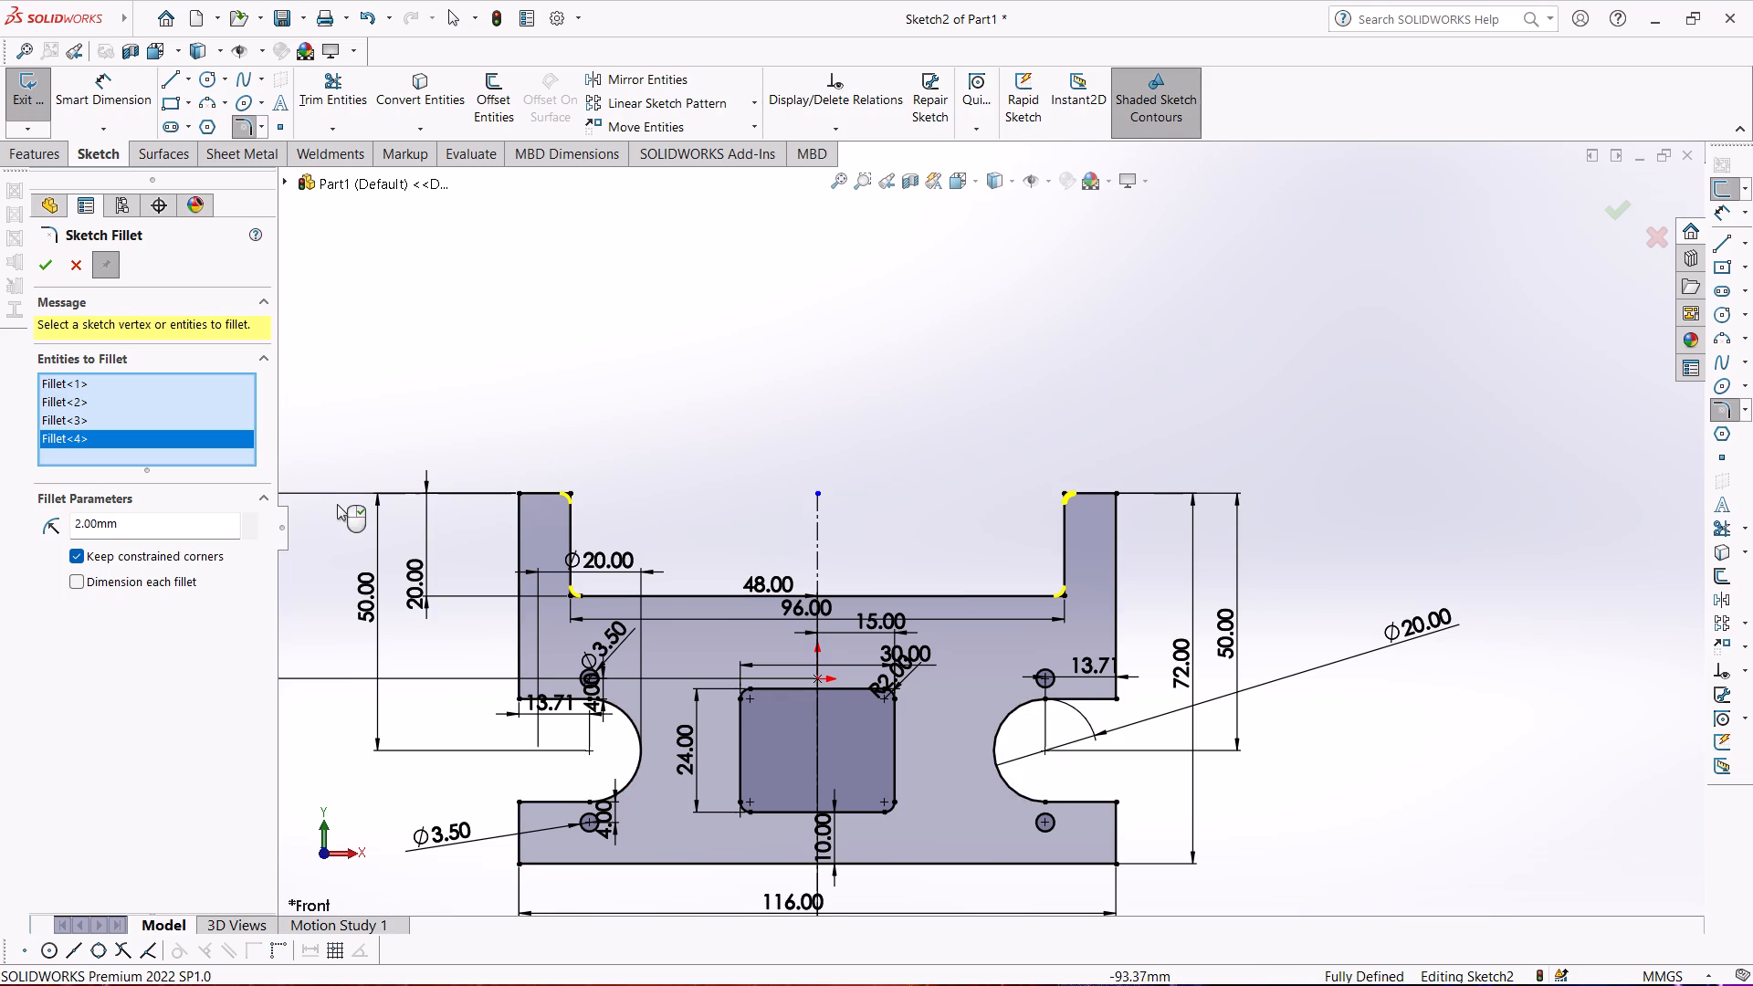
click(40, 259)
scroll(647, 615, up, 2)
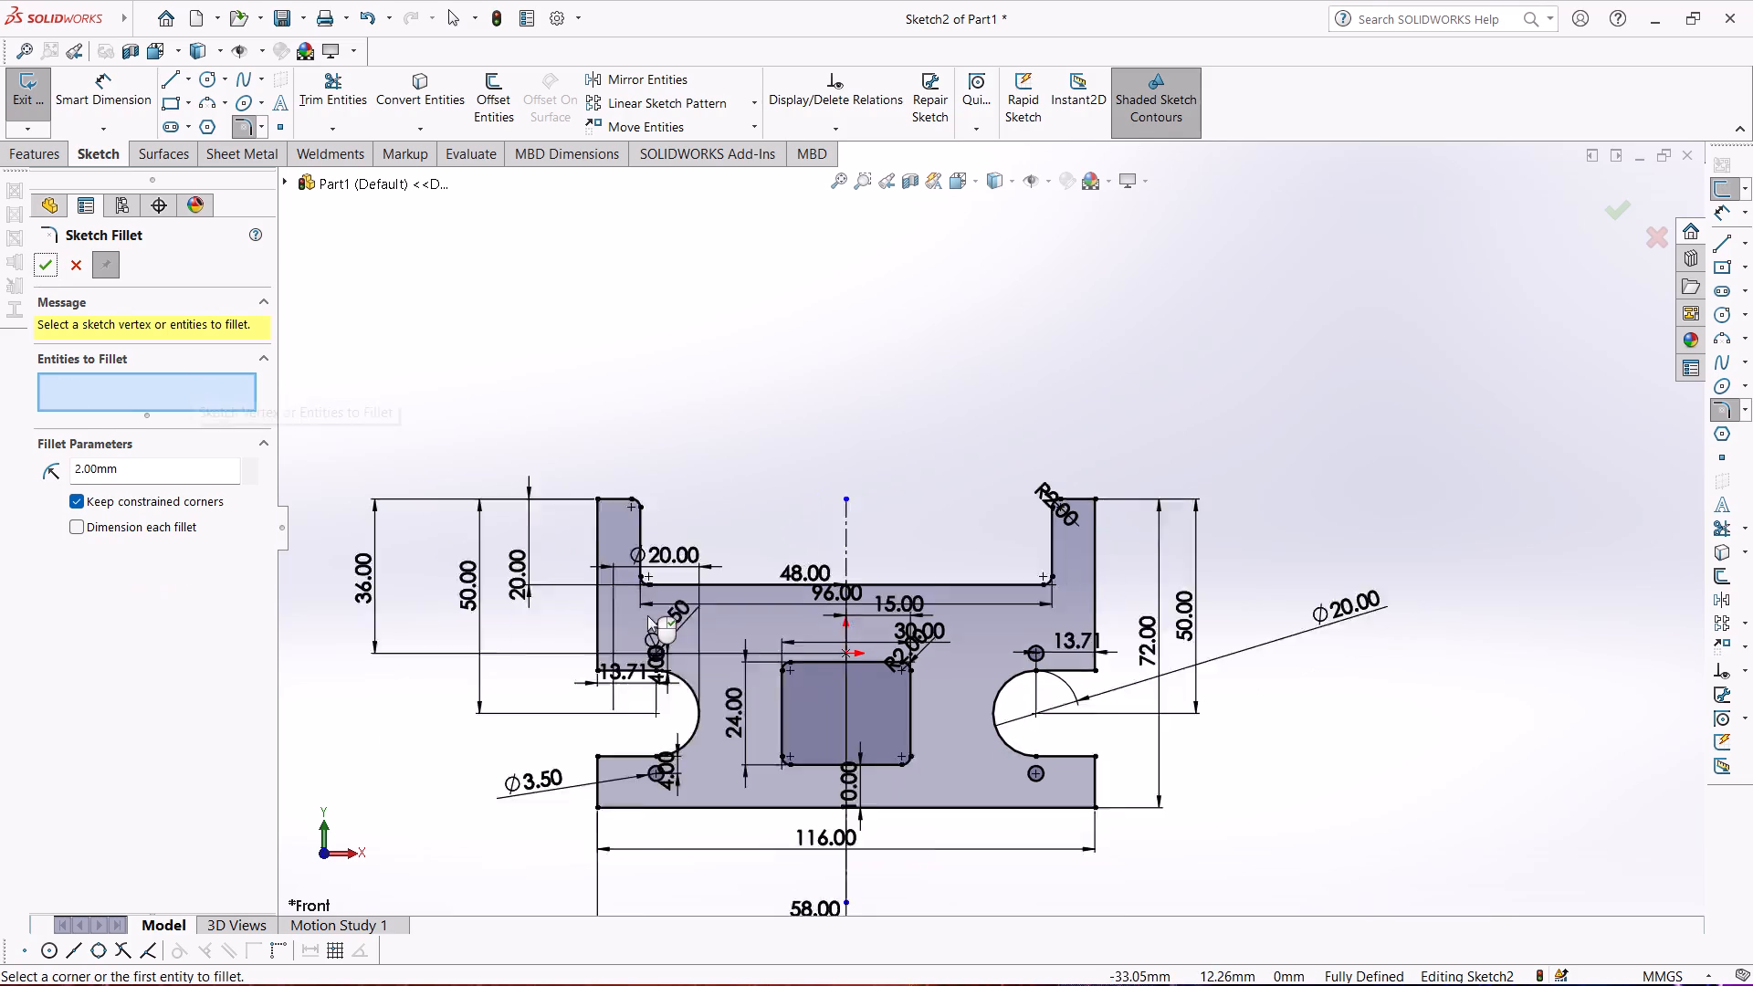
scroll(647, 615, up, 1)
scroll(817, 635, up, 2)
scroll(1008, 588, down, 8)
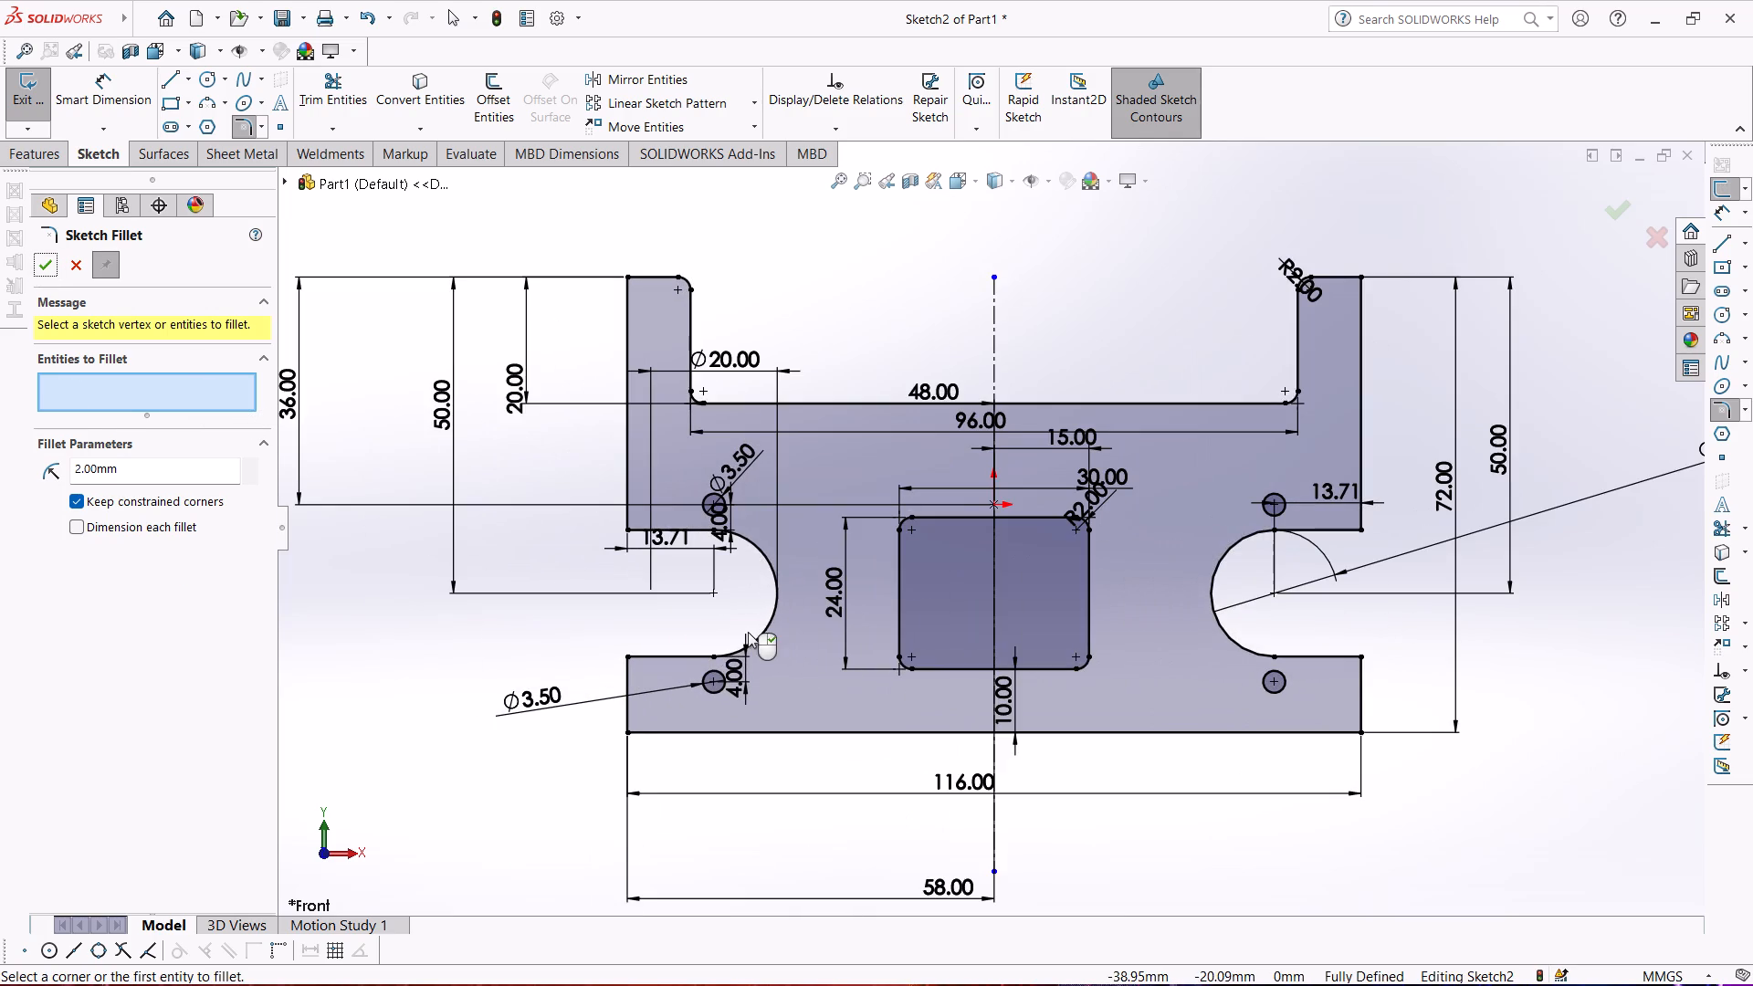
click(40, 266)
click(22, 90)
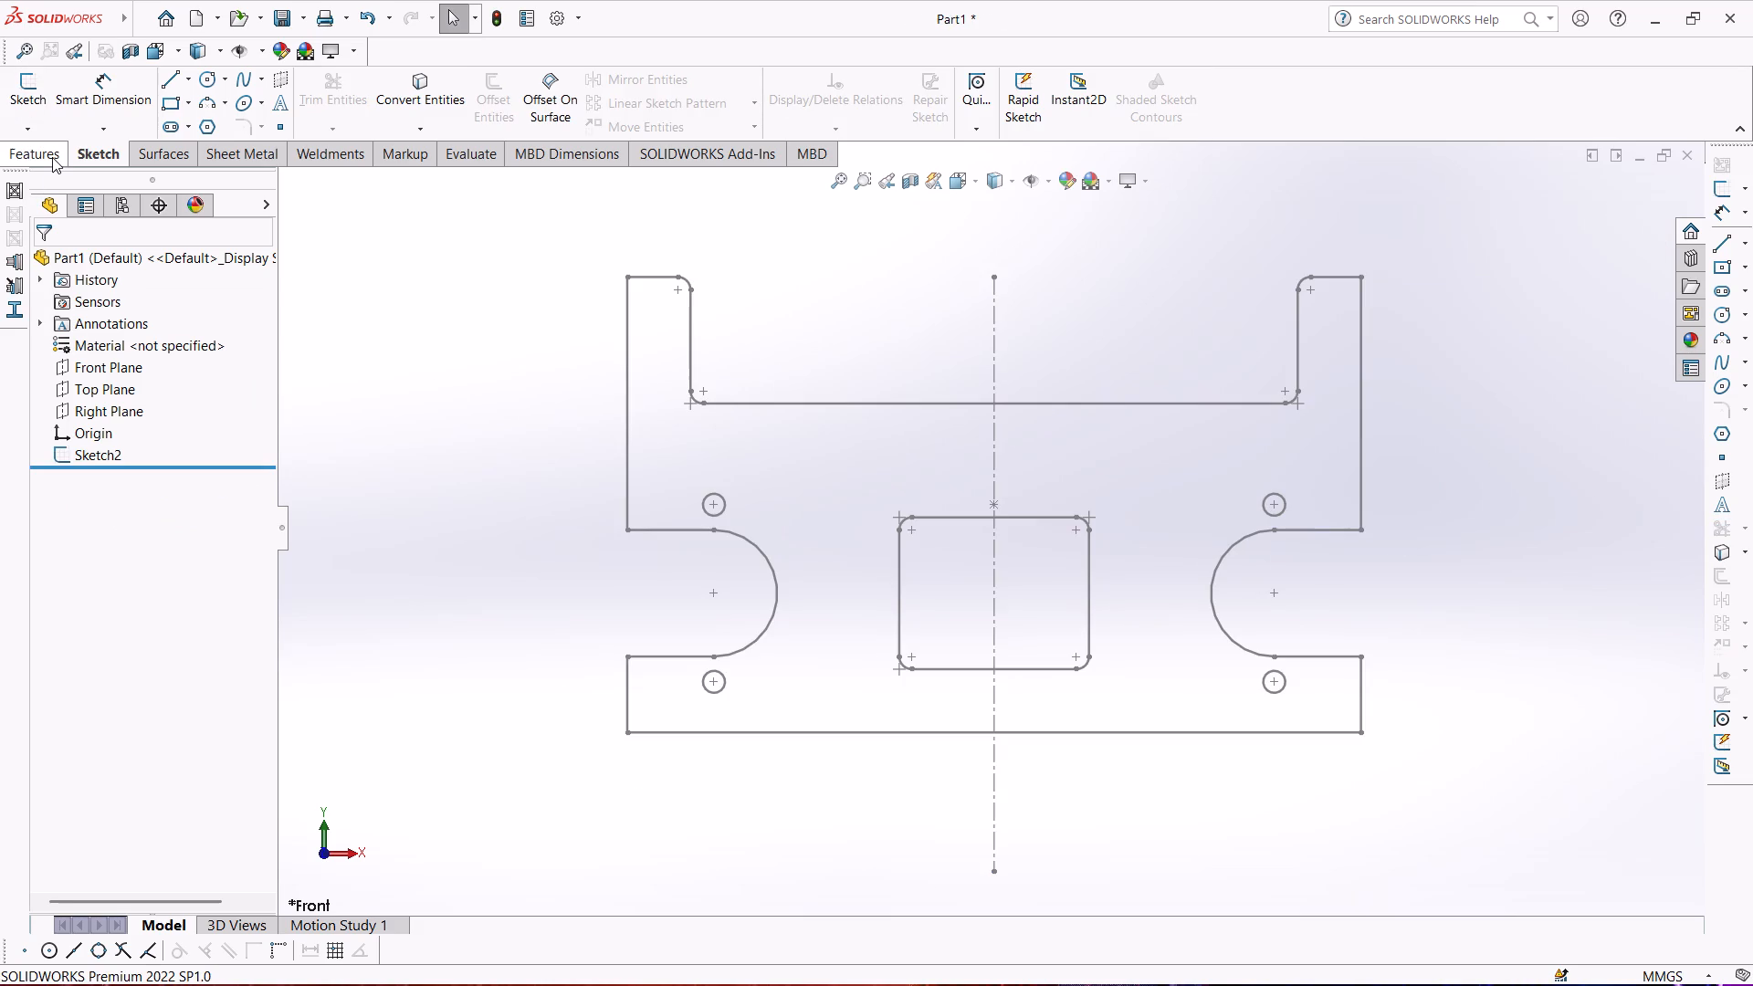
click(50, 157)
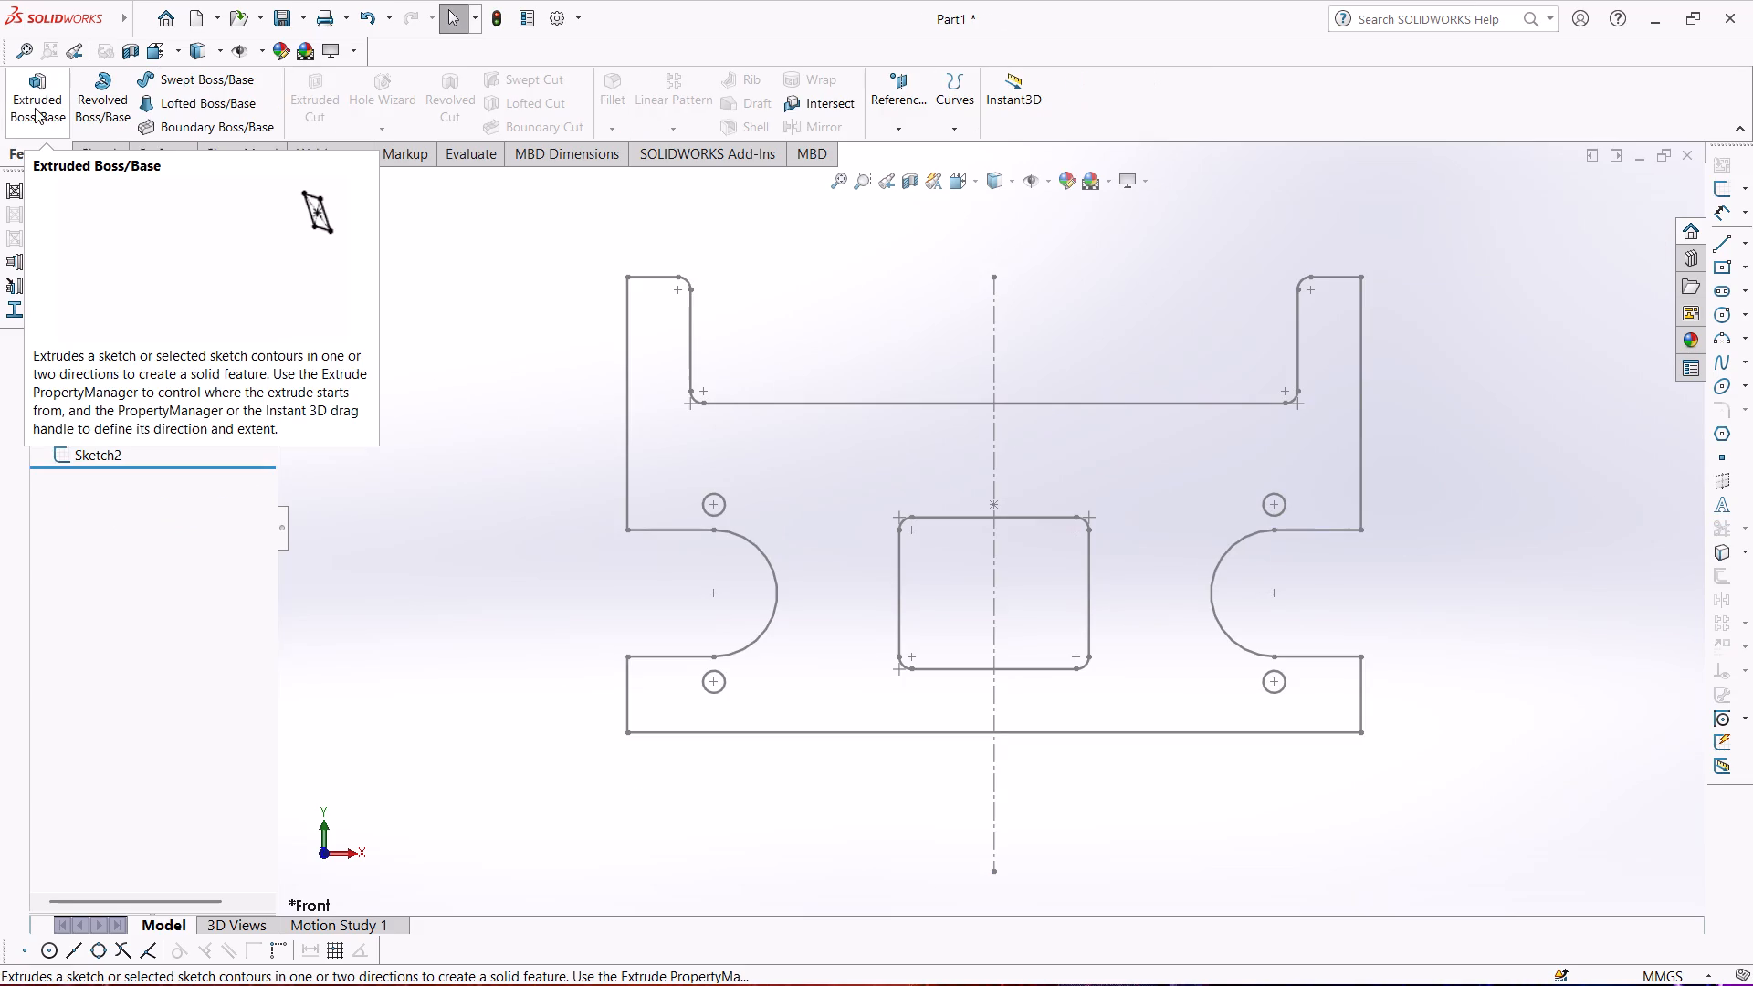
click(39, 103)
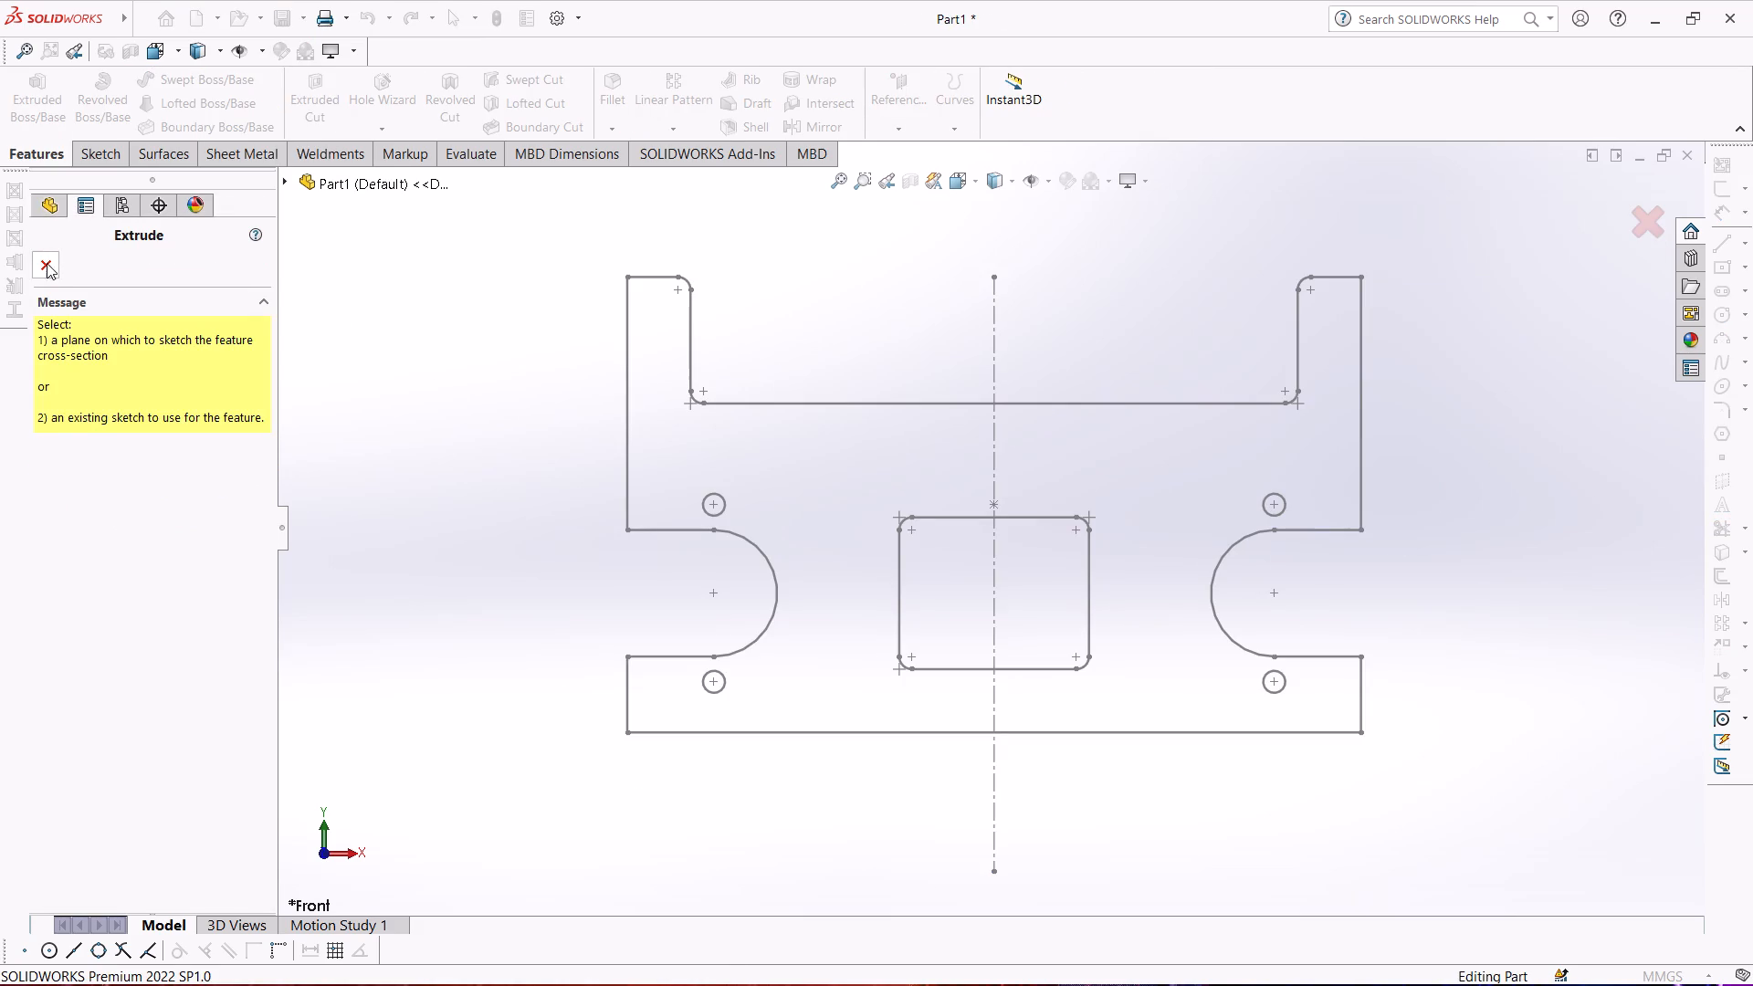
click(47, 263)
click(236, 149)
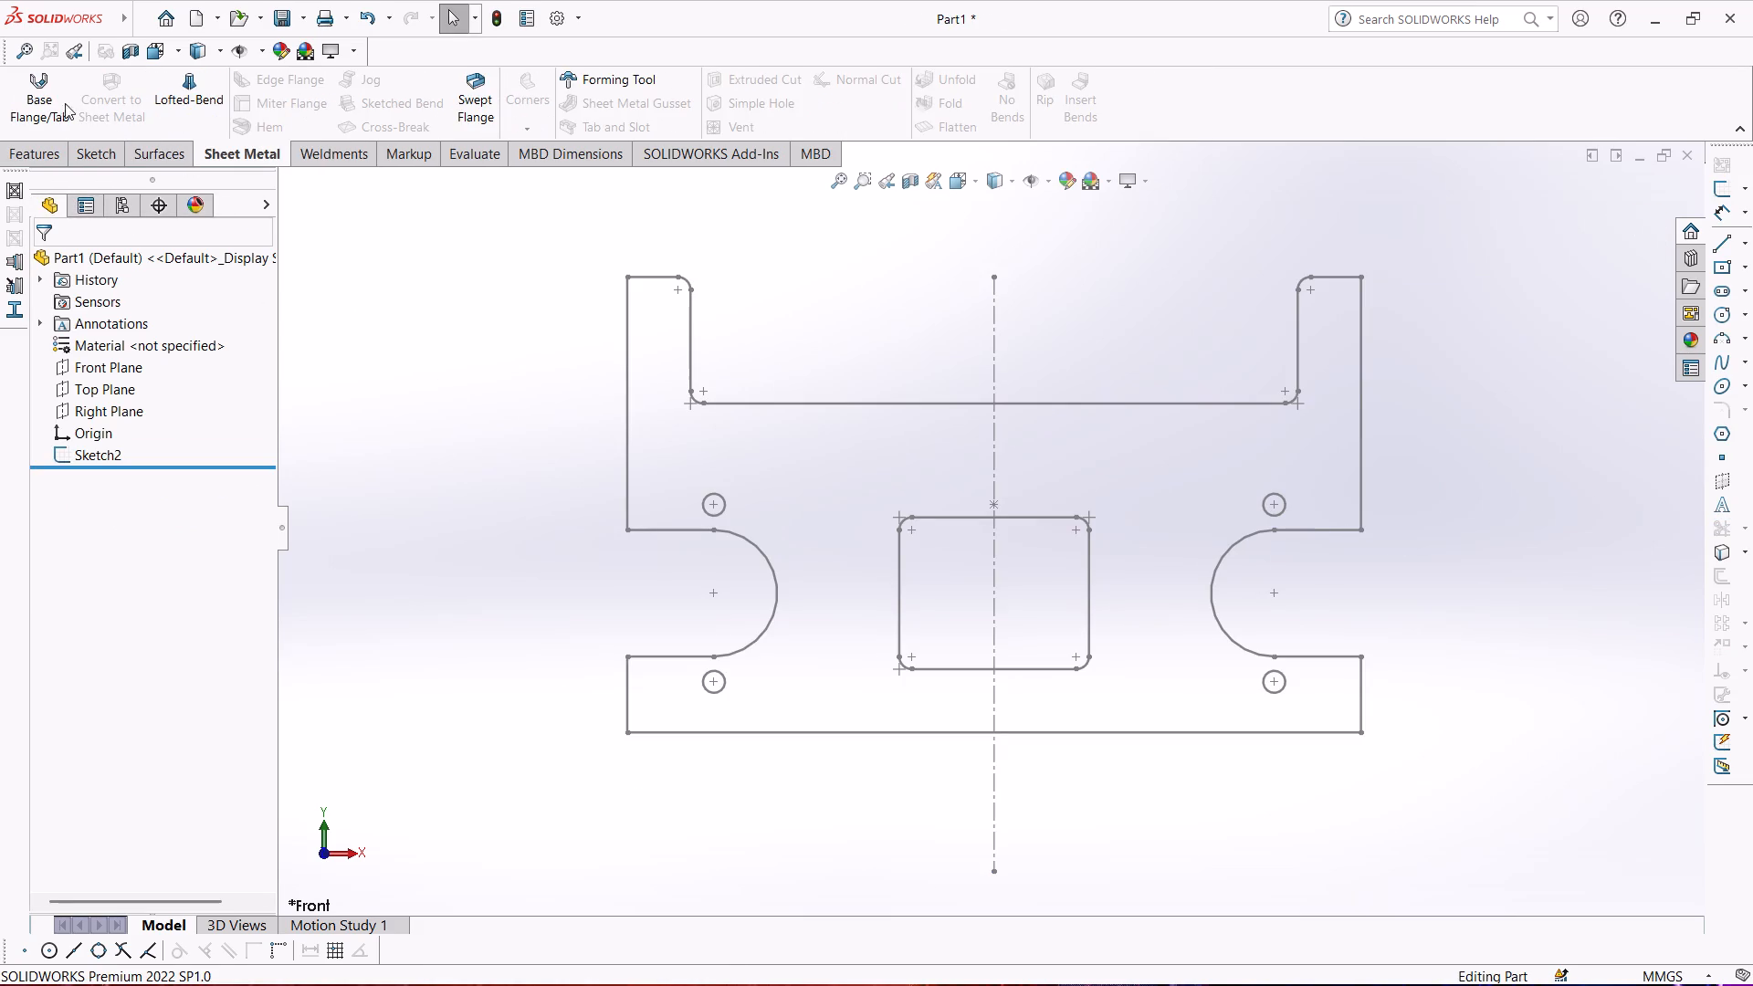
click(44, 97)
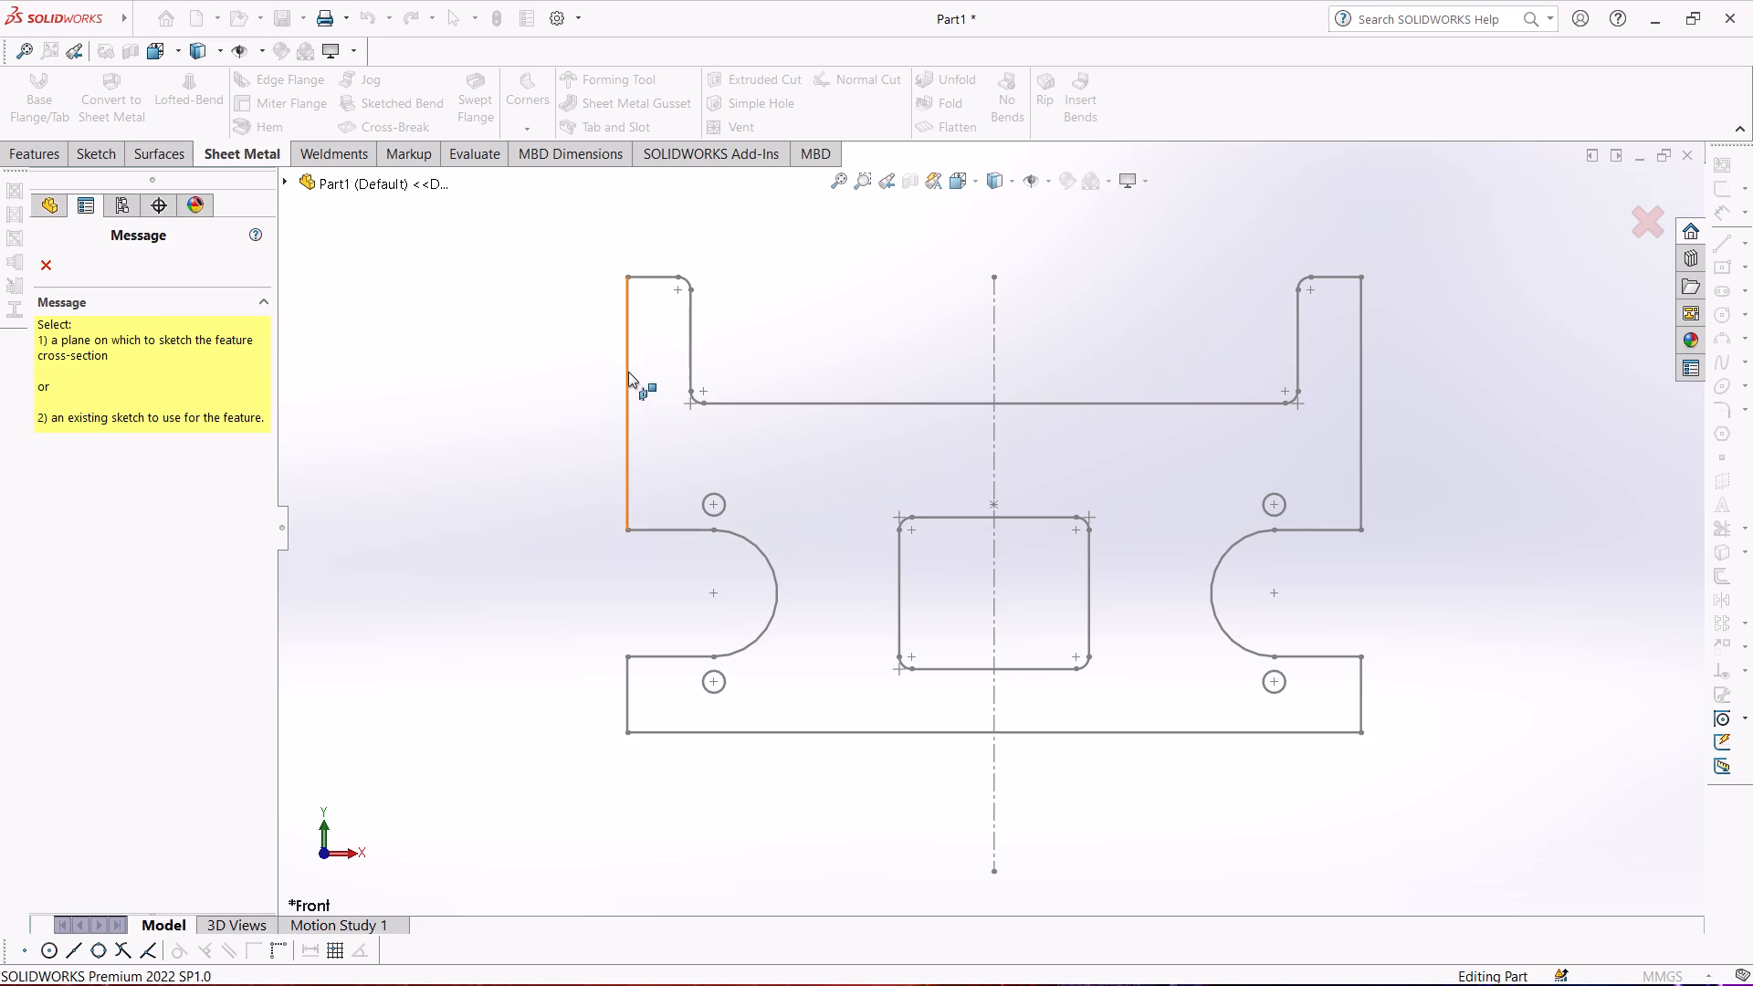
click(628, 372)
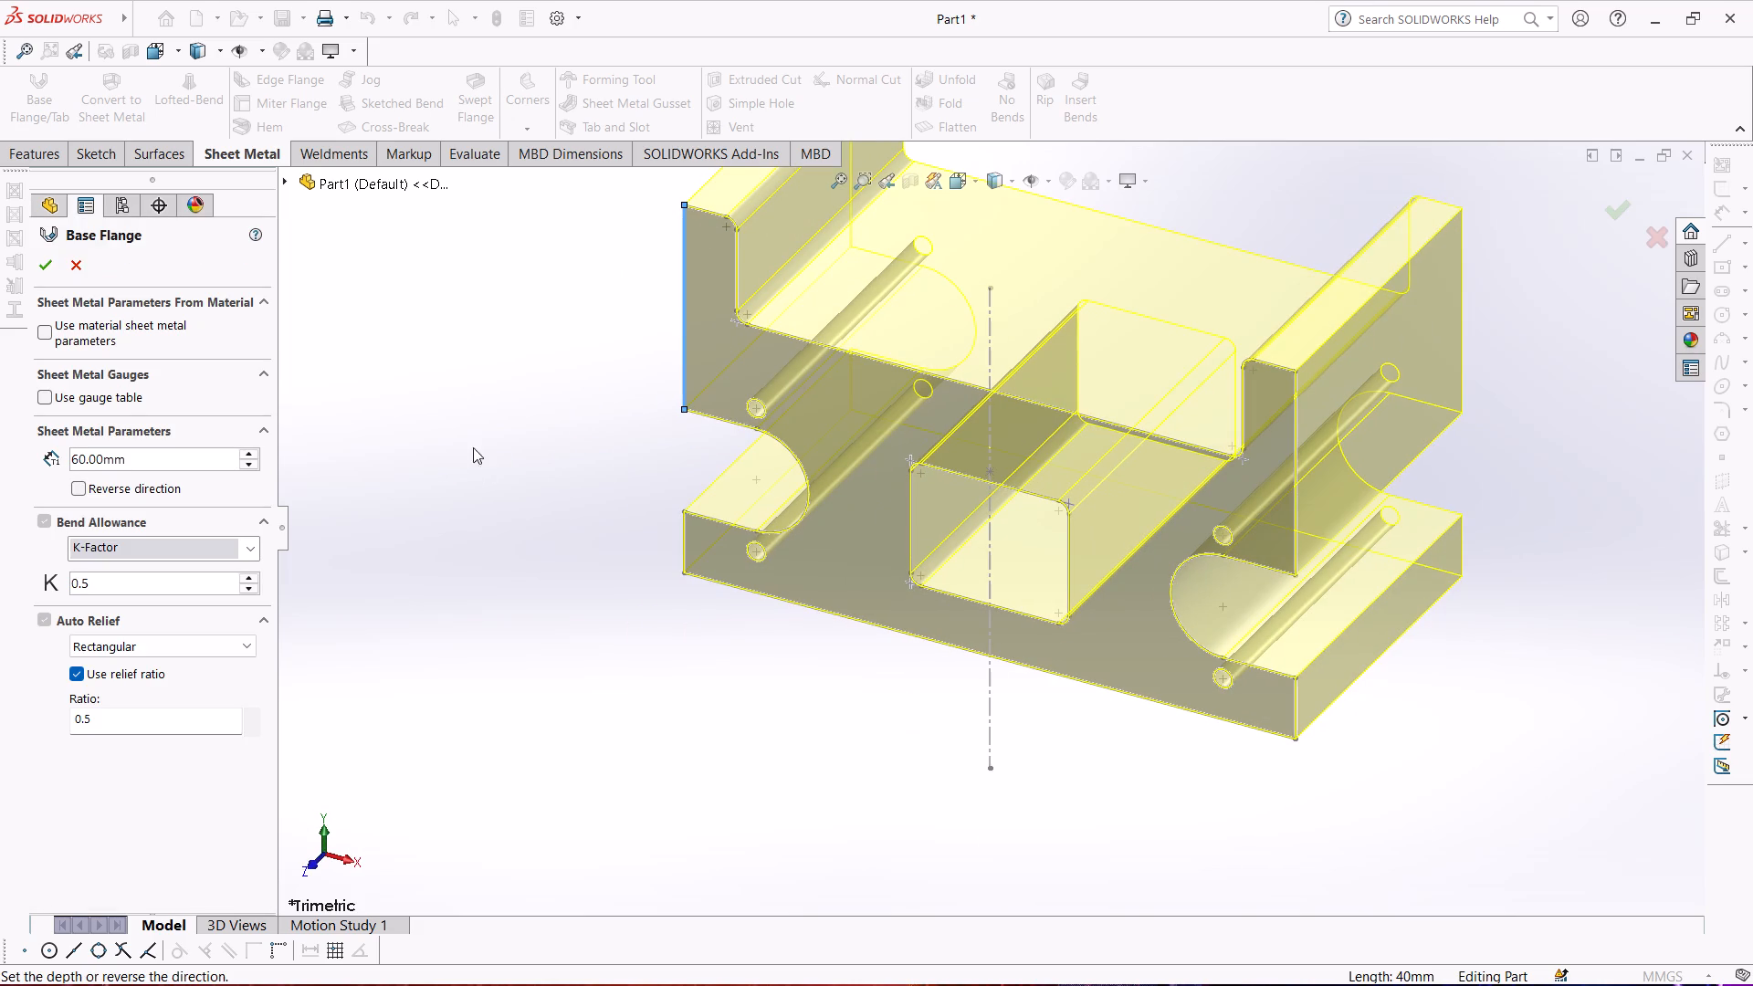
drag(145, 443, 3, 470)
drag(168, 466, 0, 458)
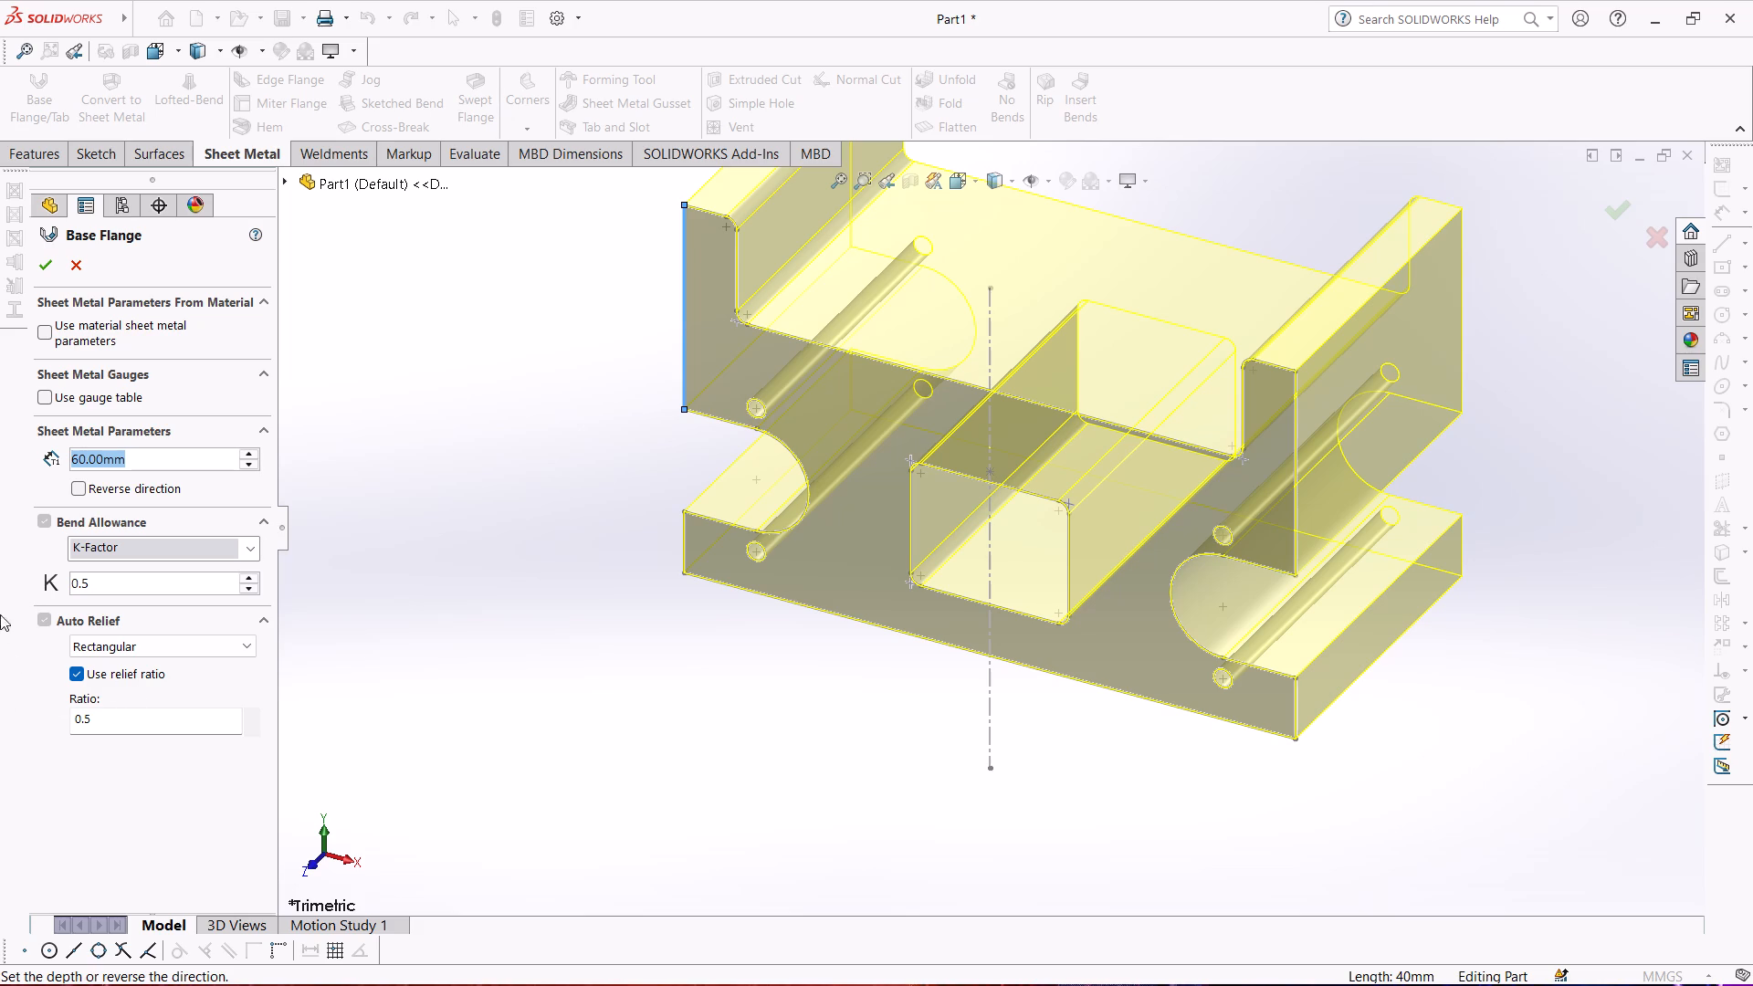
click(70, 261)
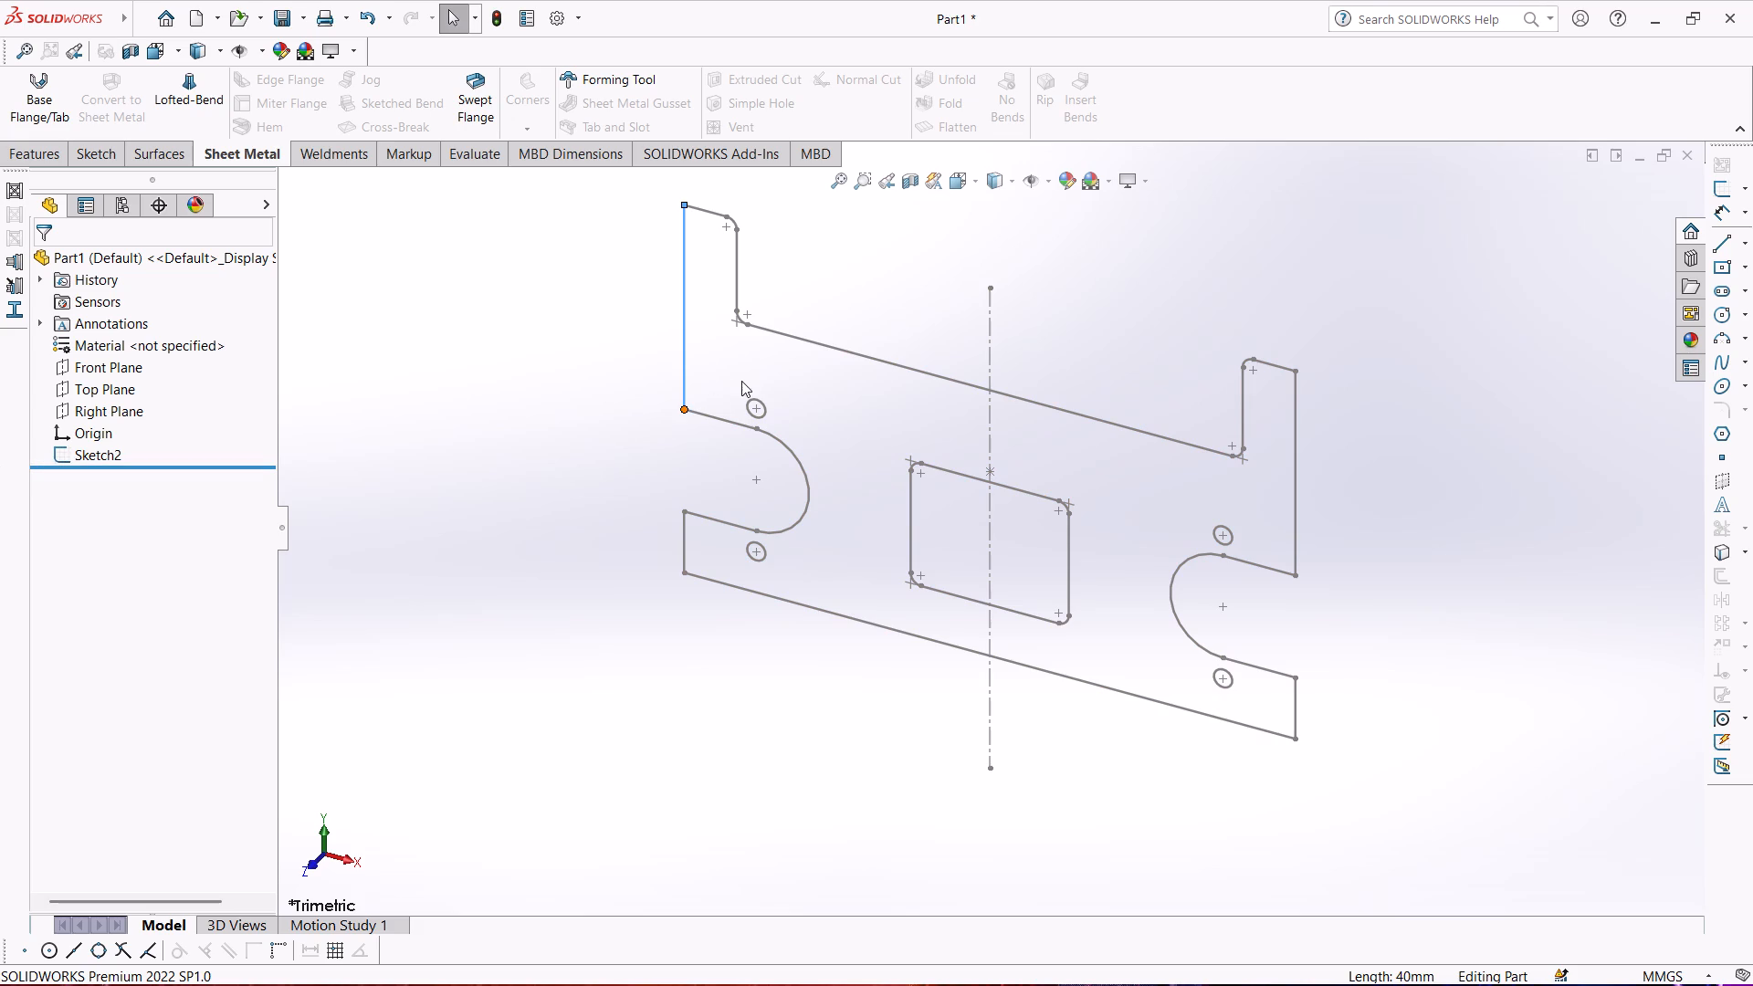
Reopen the profile sketch for editing and set the overall bottom width to 120 mm.
click(927, 373)
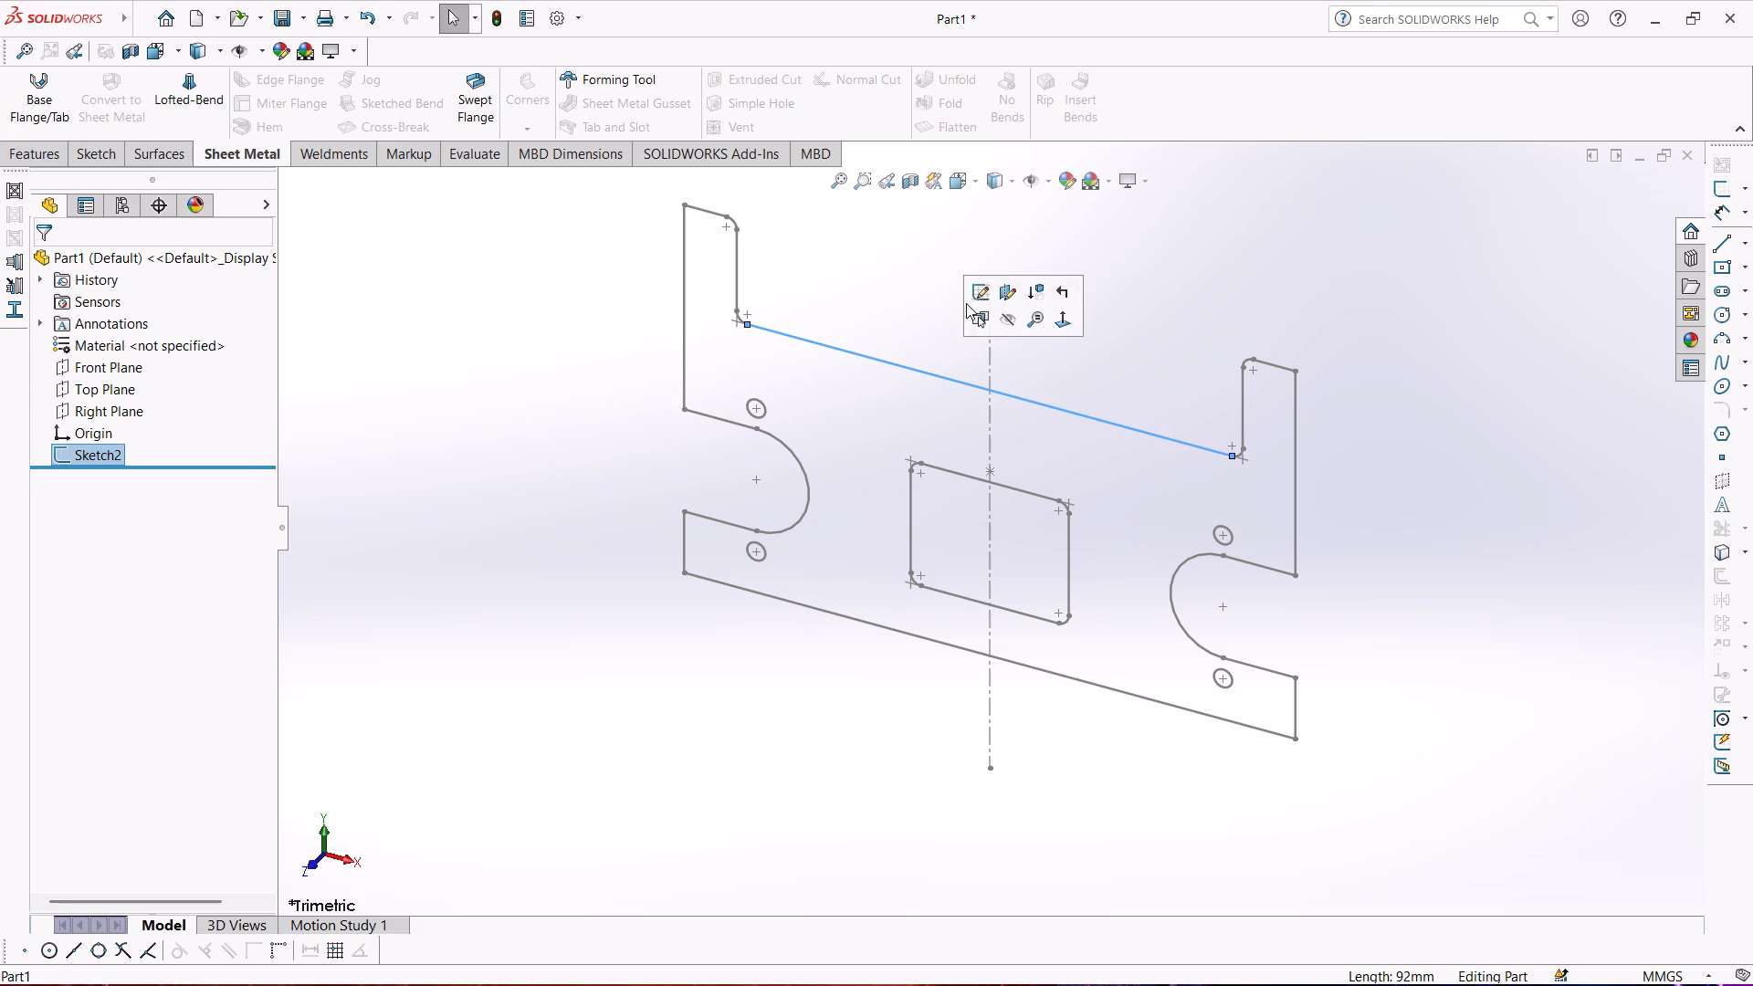
click(975, 282)
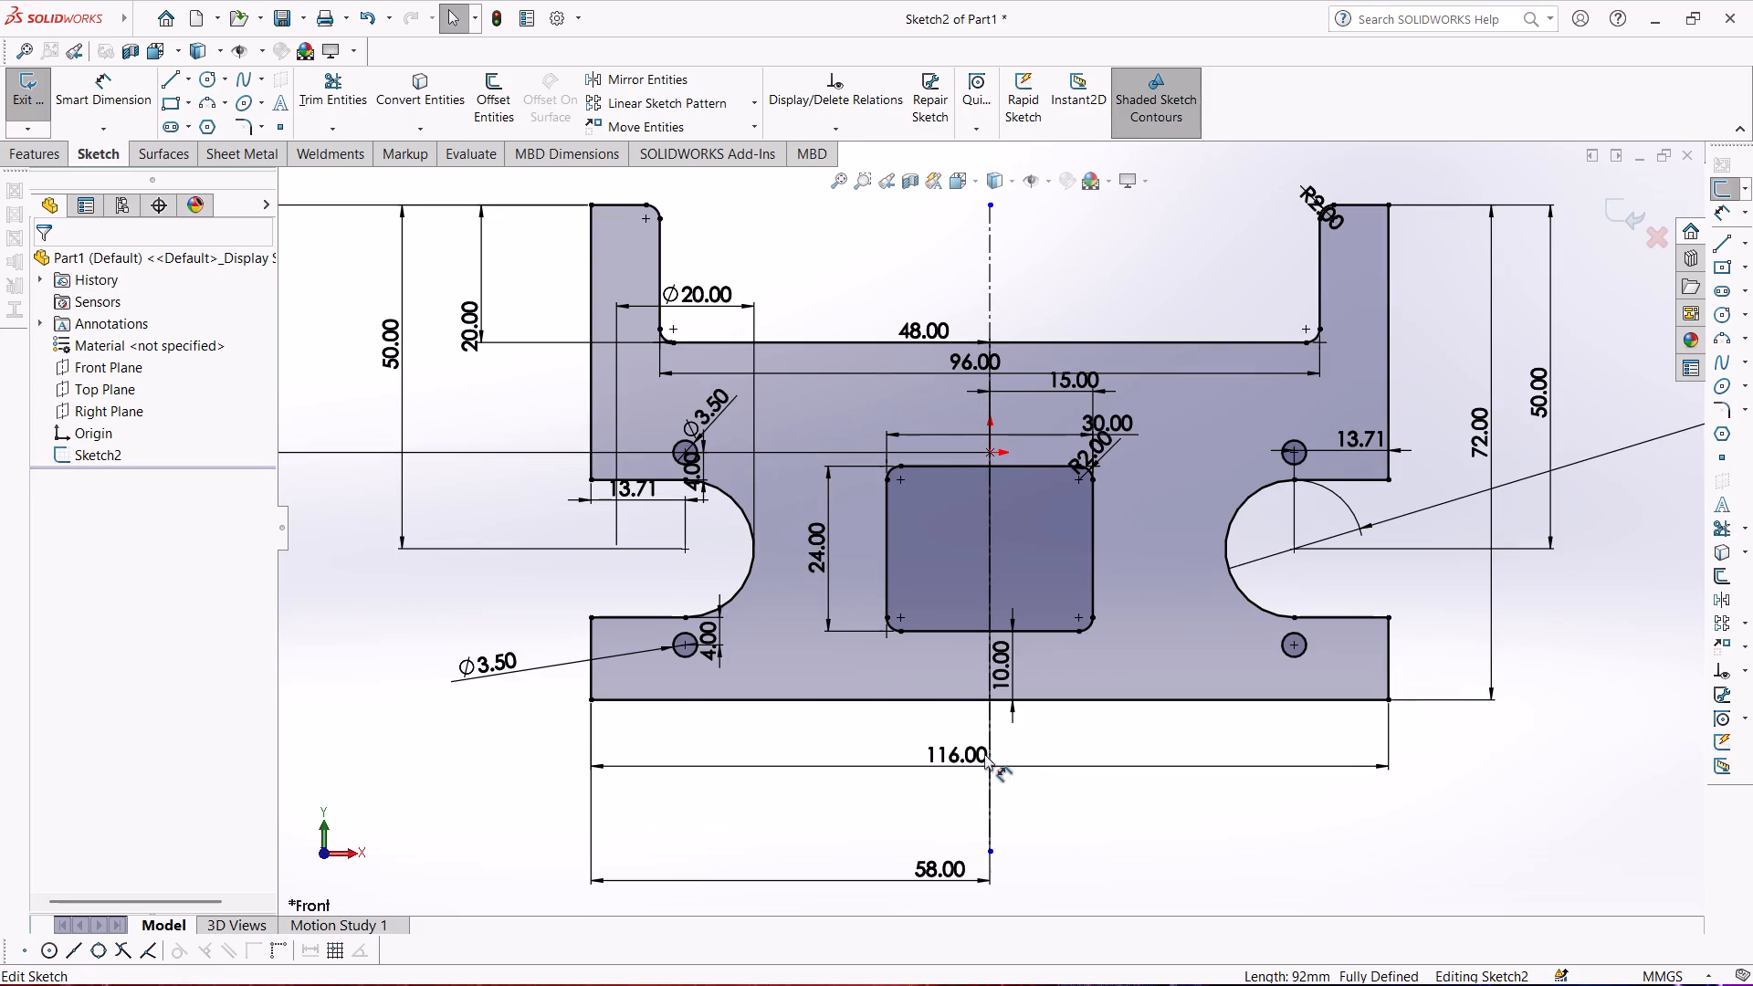
double_click(960, 758)
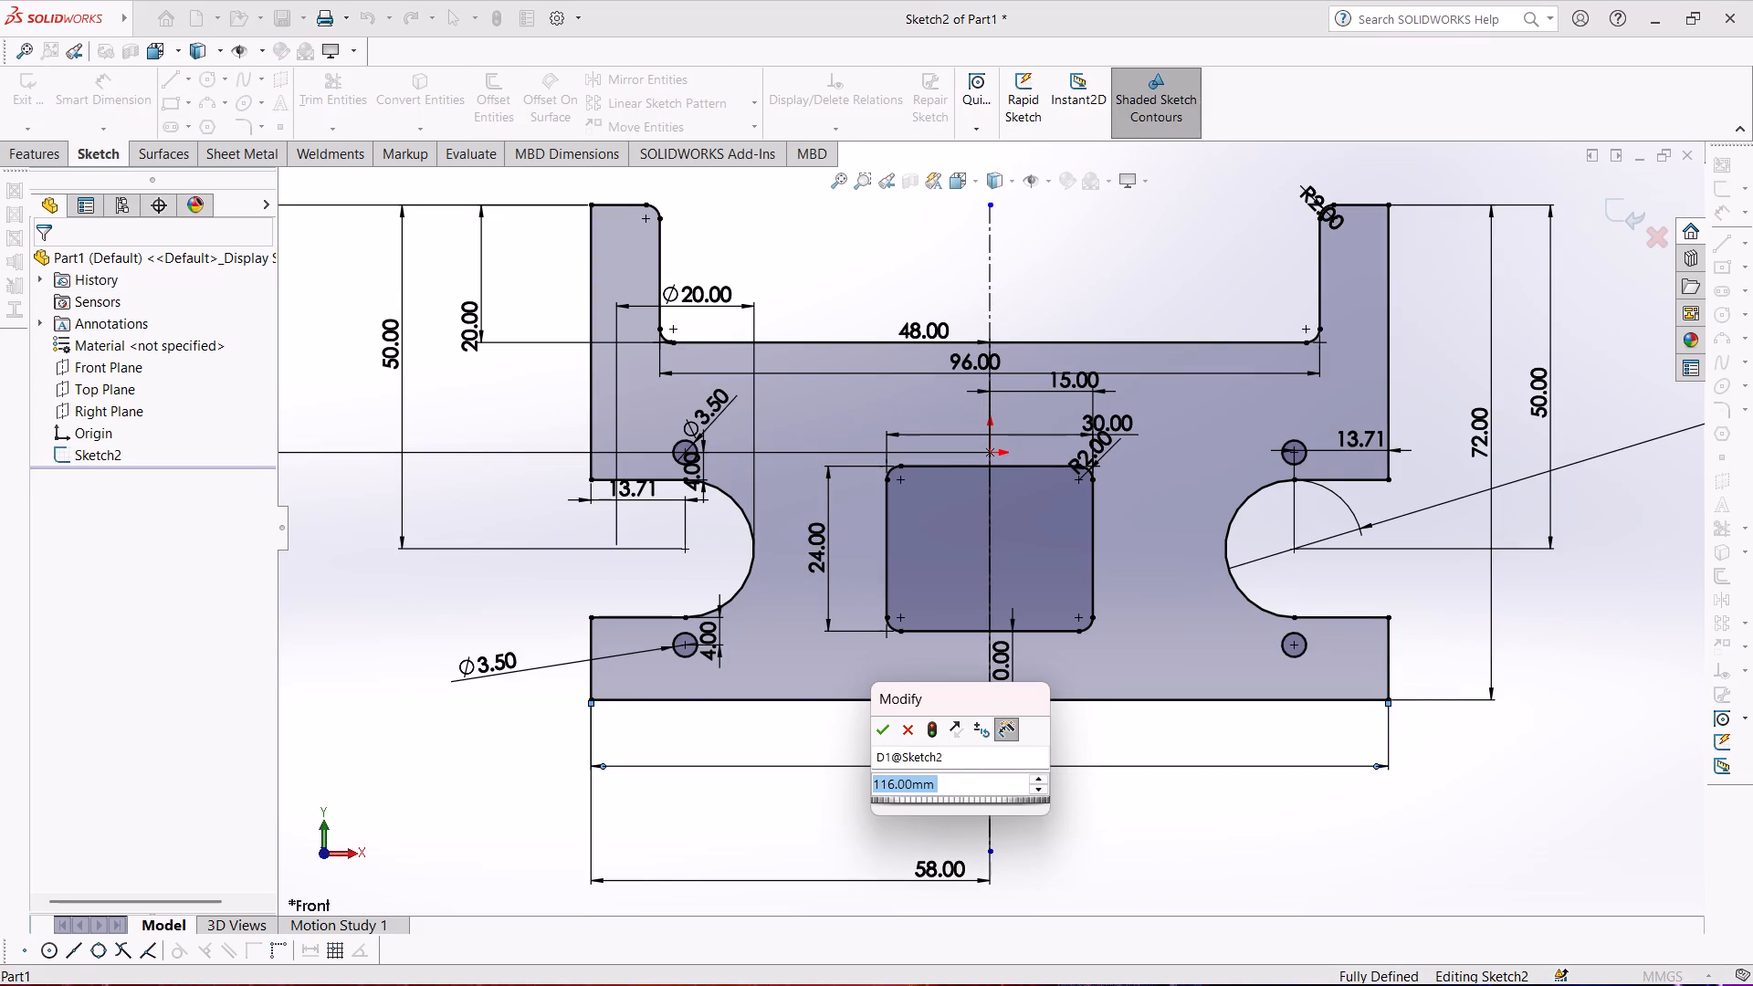
text(120)
key(Return)
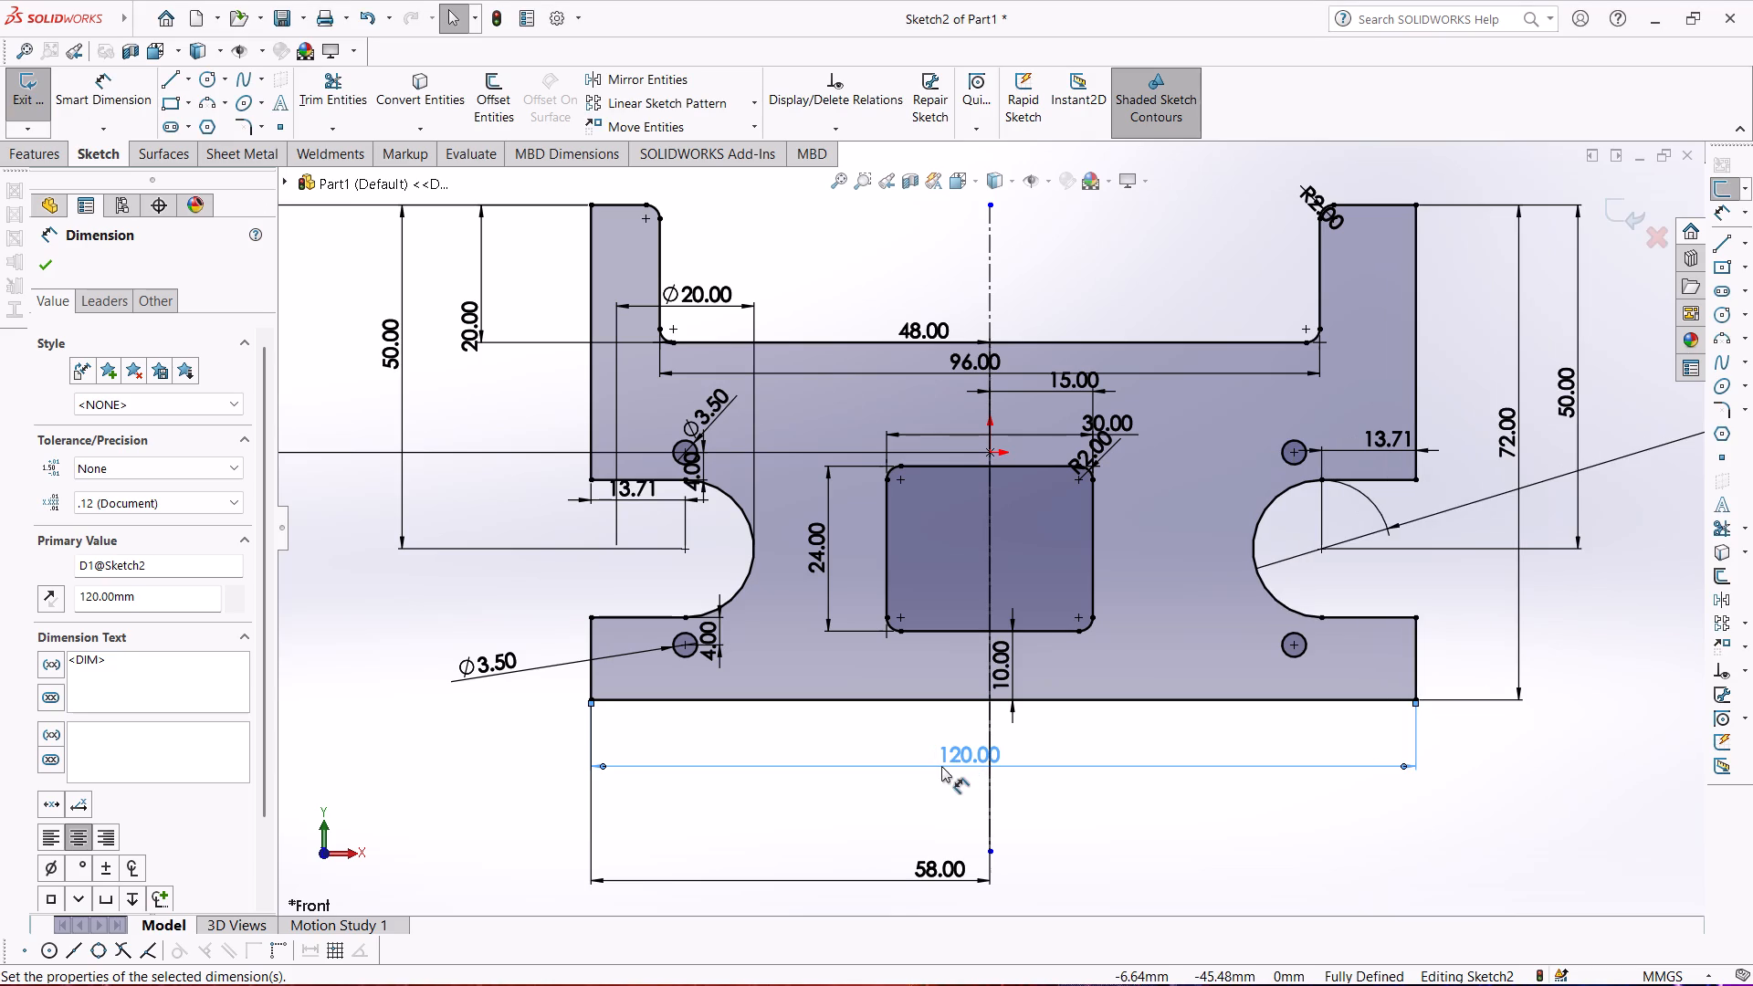
Set the horizontal distance from the profile's left edge to the origin to 60 mm, and exit the sketch.
double_click(934, 872)
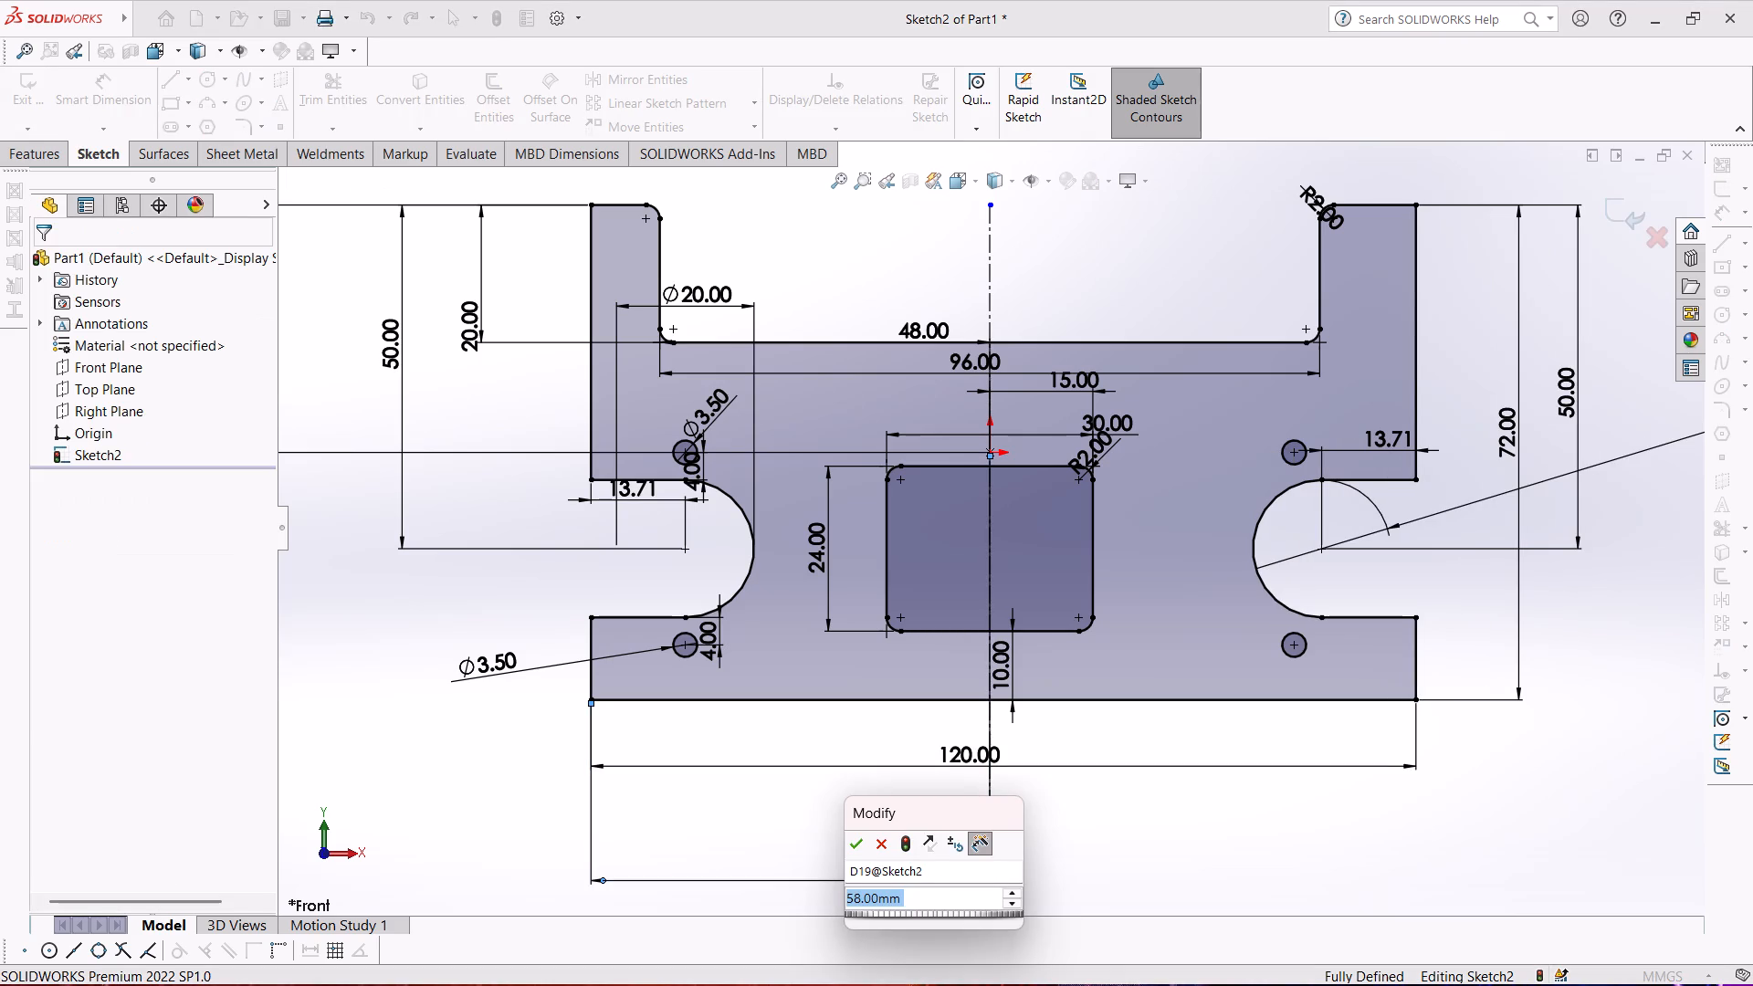
text(60)
key(Return)
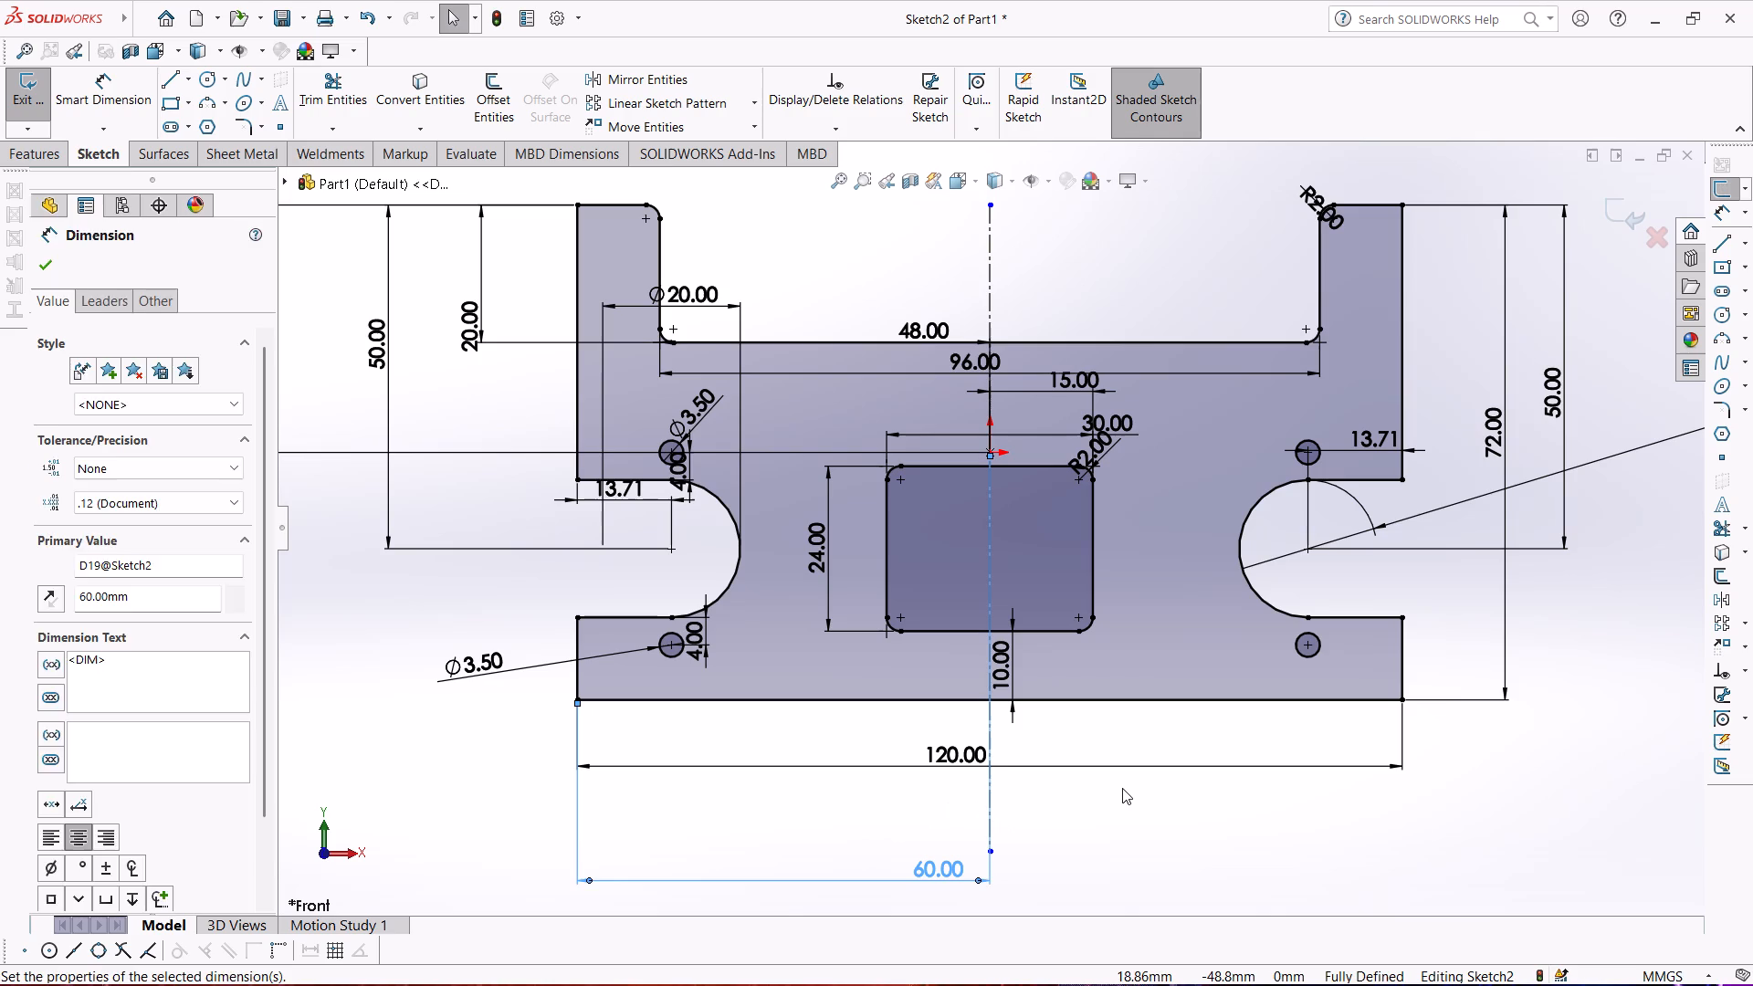
click(1122, 788)
click(37, 111)
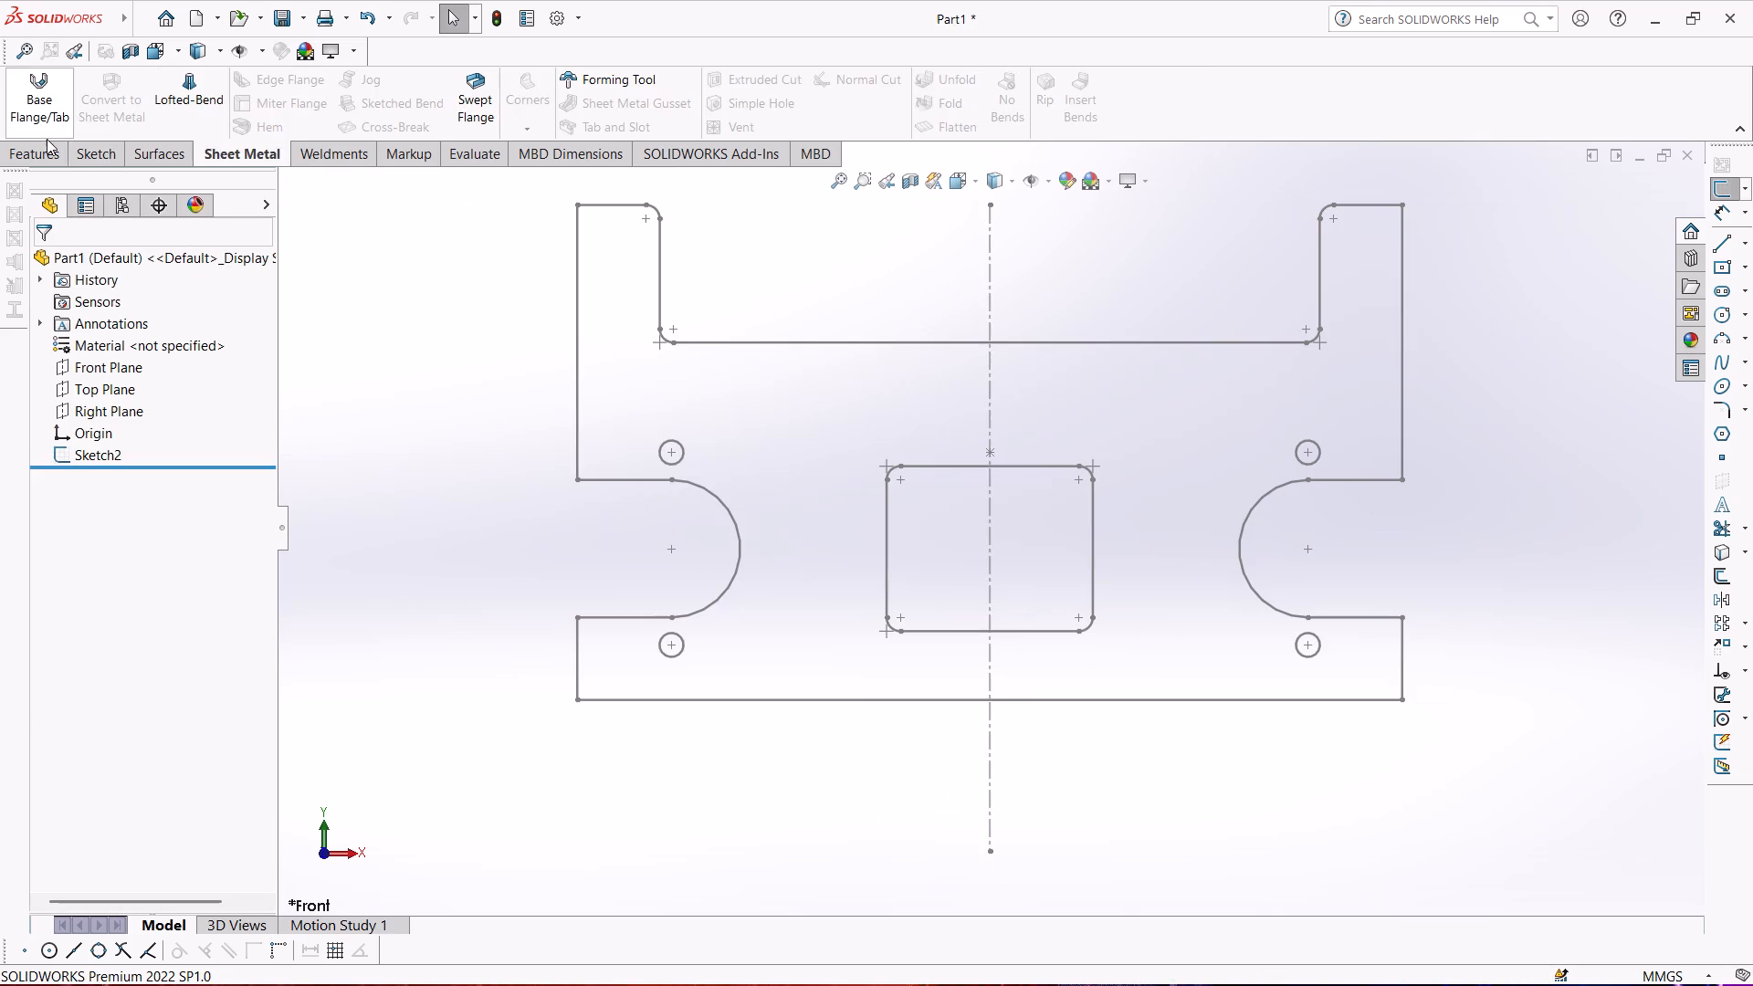
Create a sheet metal base flange from the U-shaped profile sketch with a 2 mm thickness.
click(46, 148)
click(151, 156)
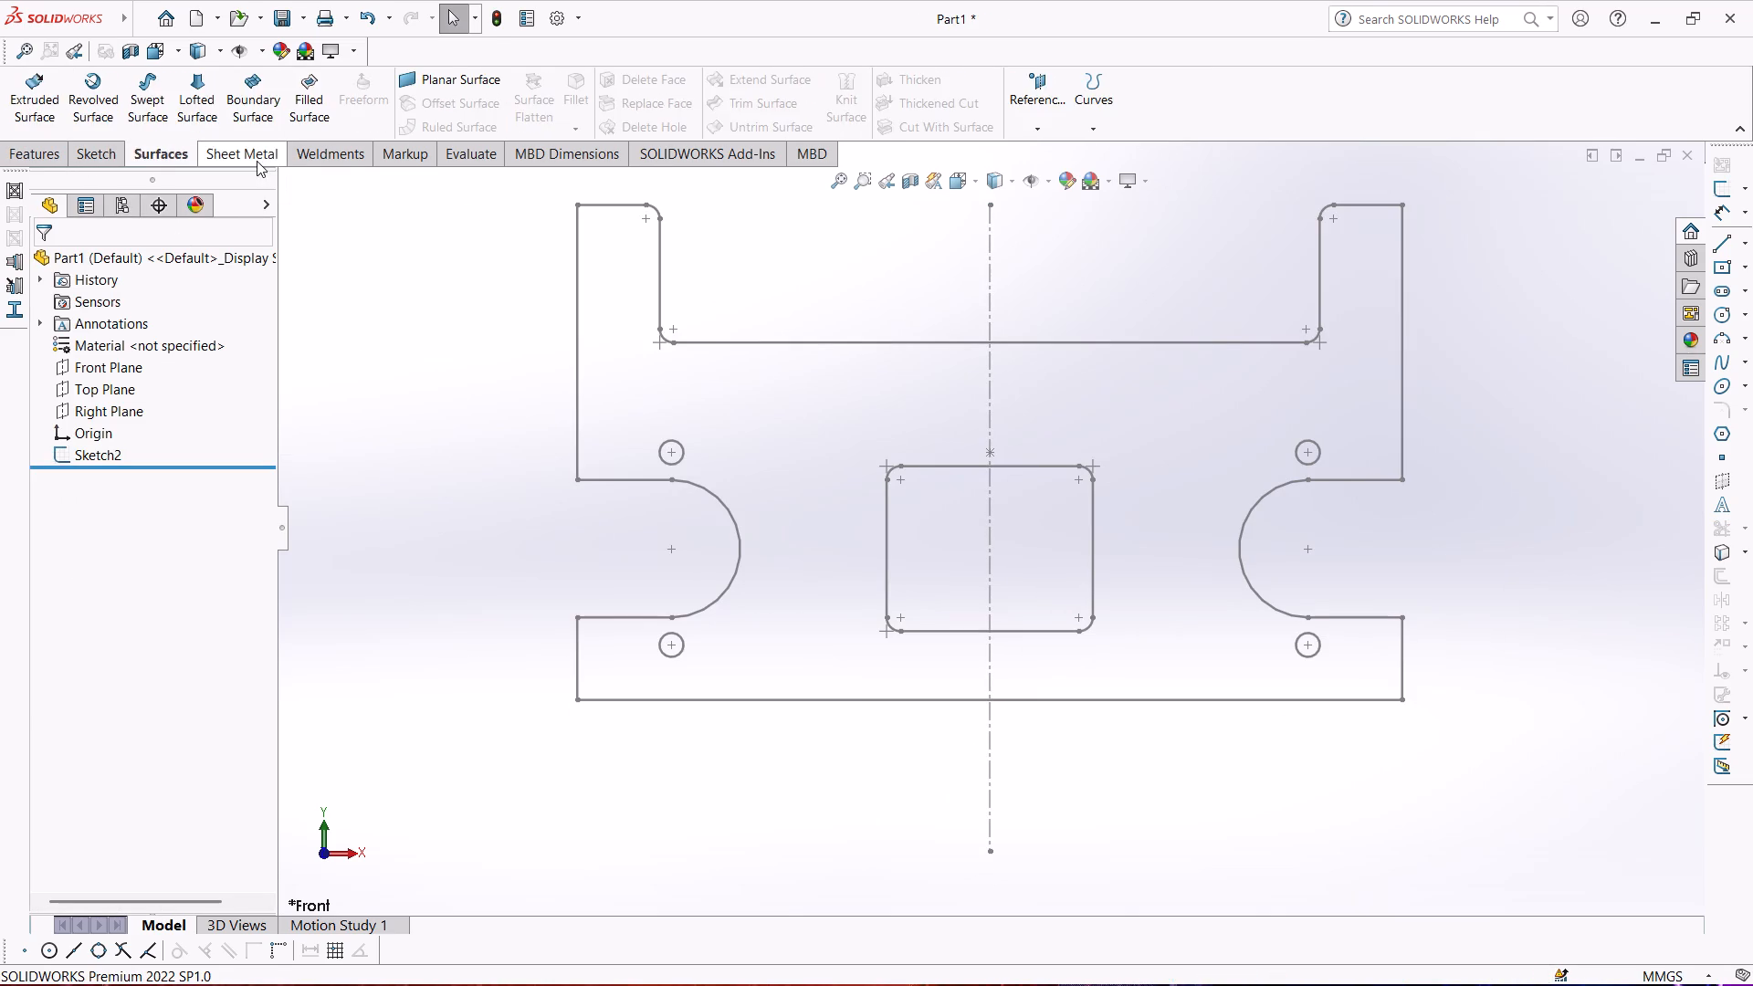
click(251, 159)
click(31, 93)
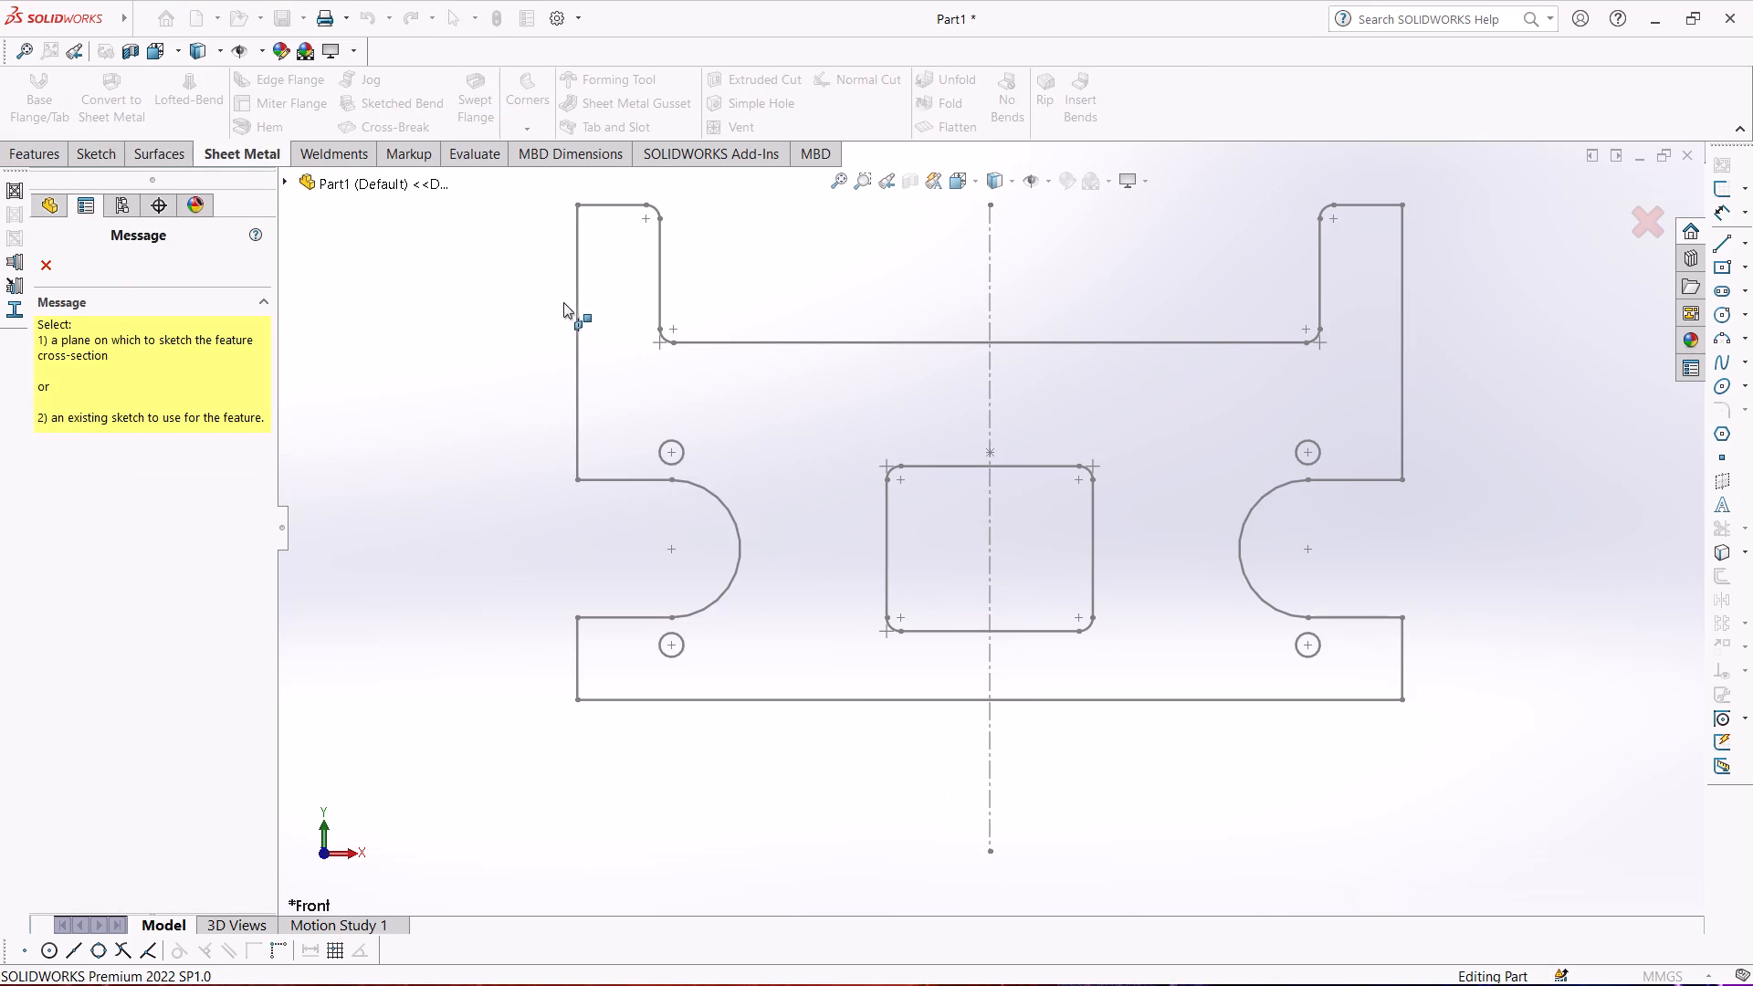
click(573, 290)
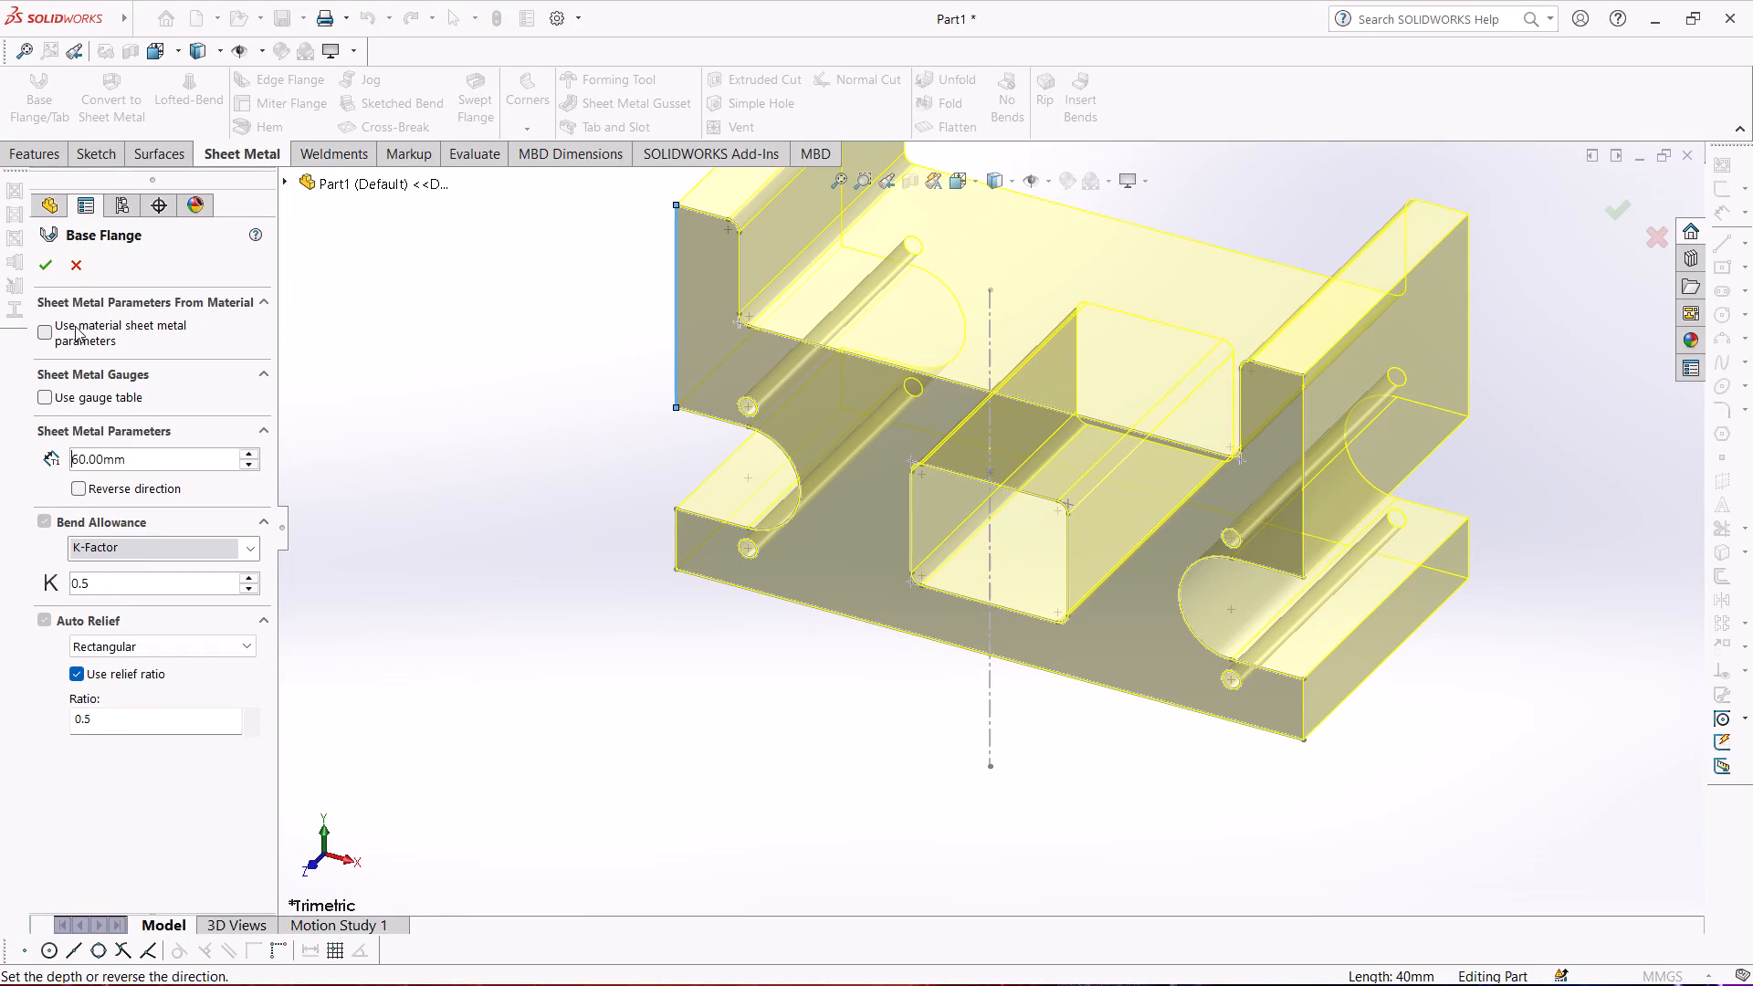
drag(127, 453, 59, 478)
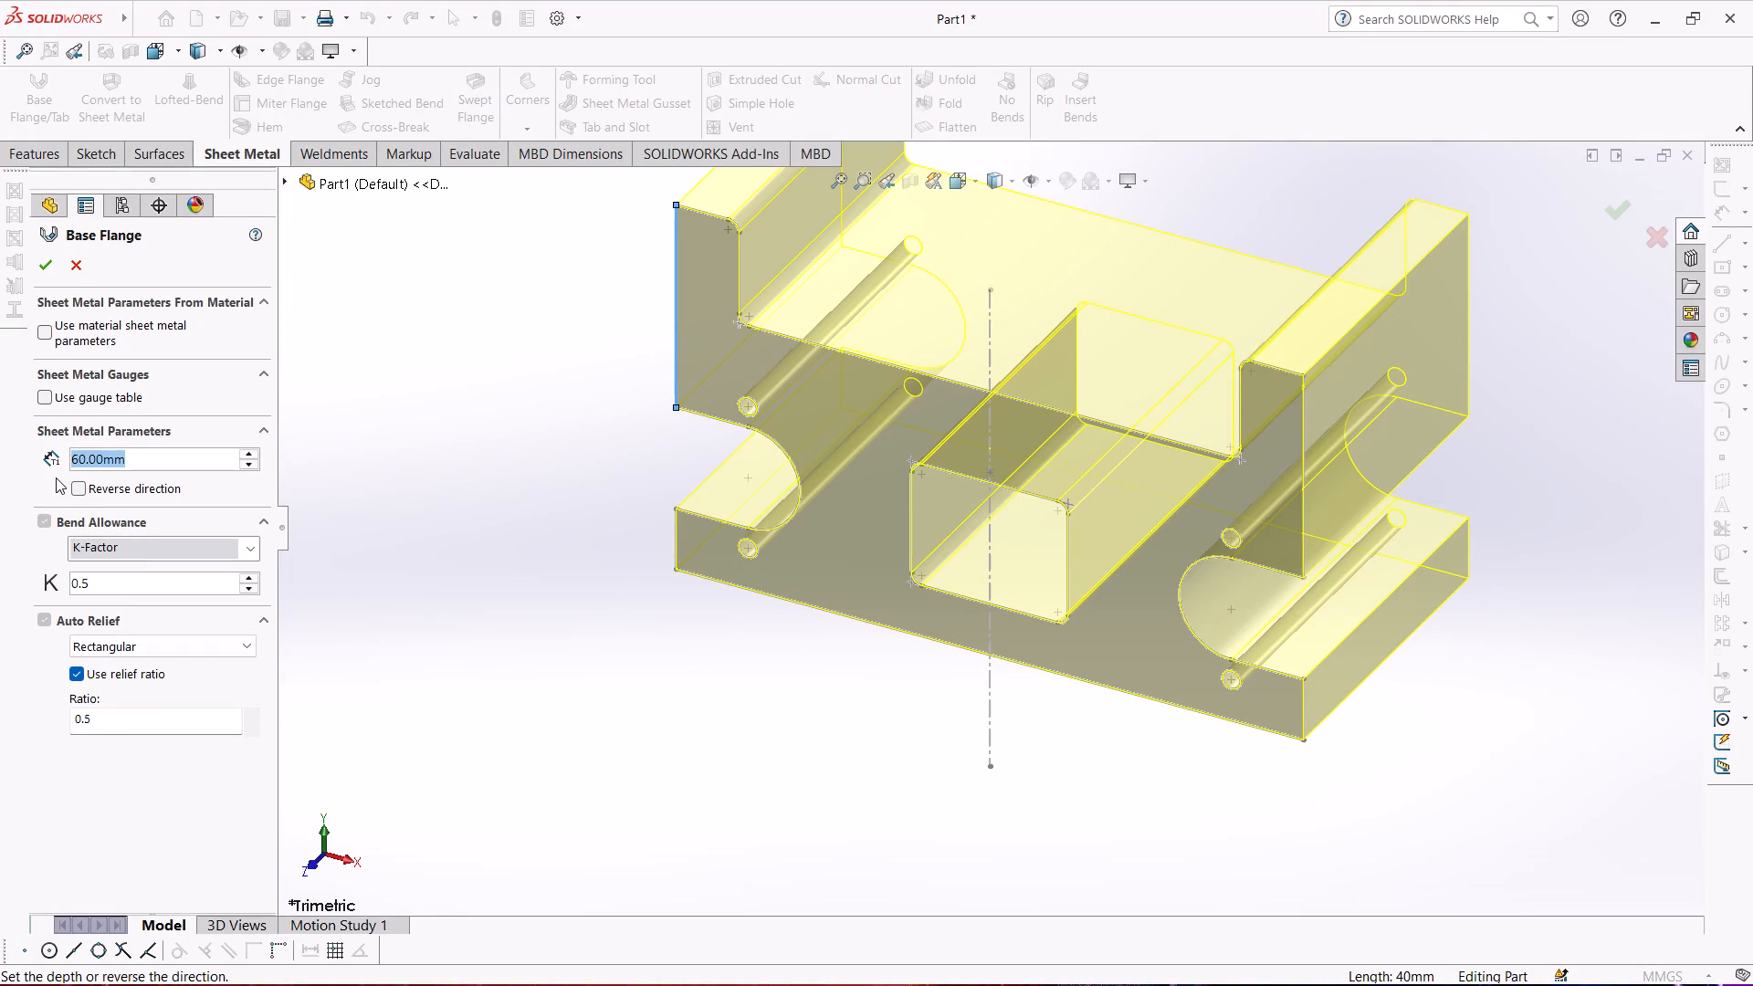
key(2)
key(Return)
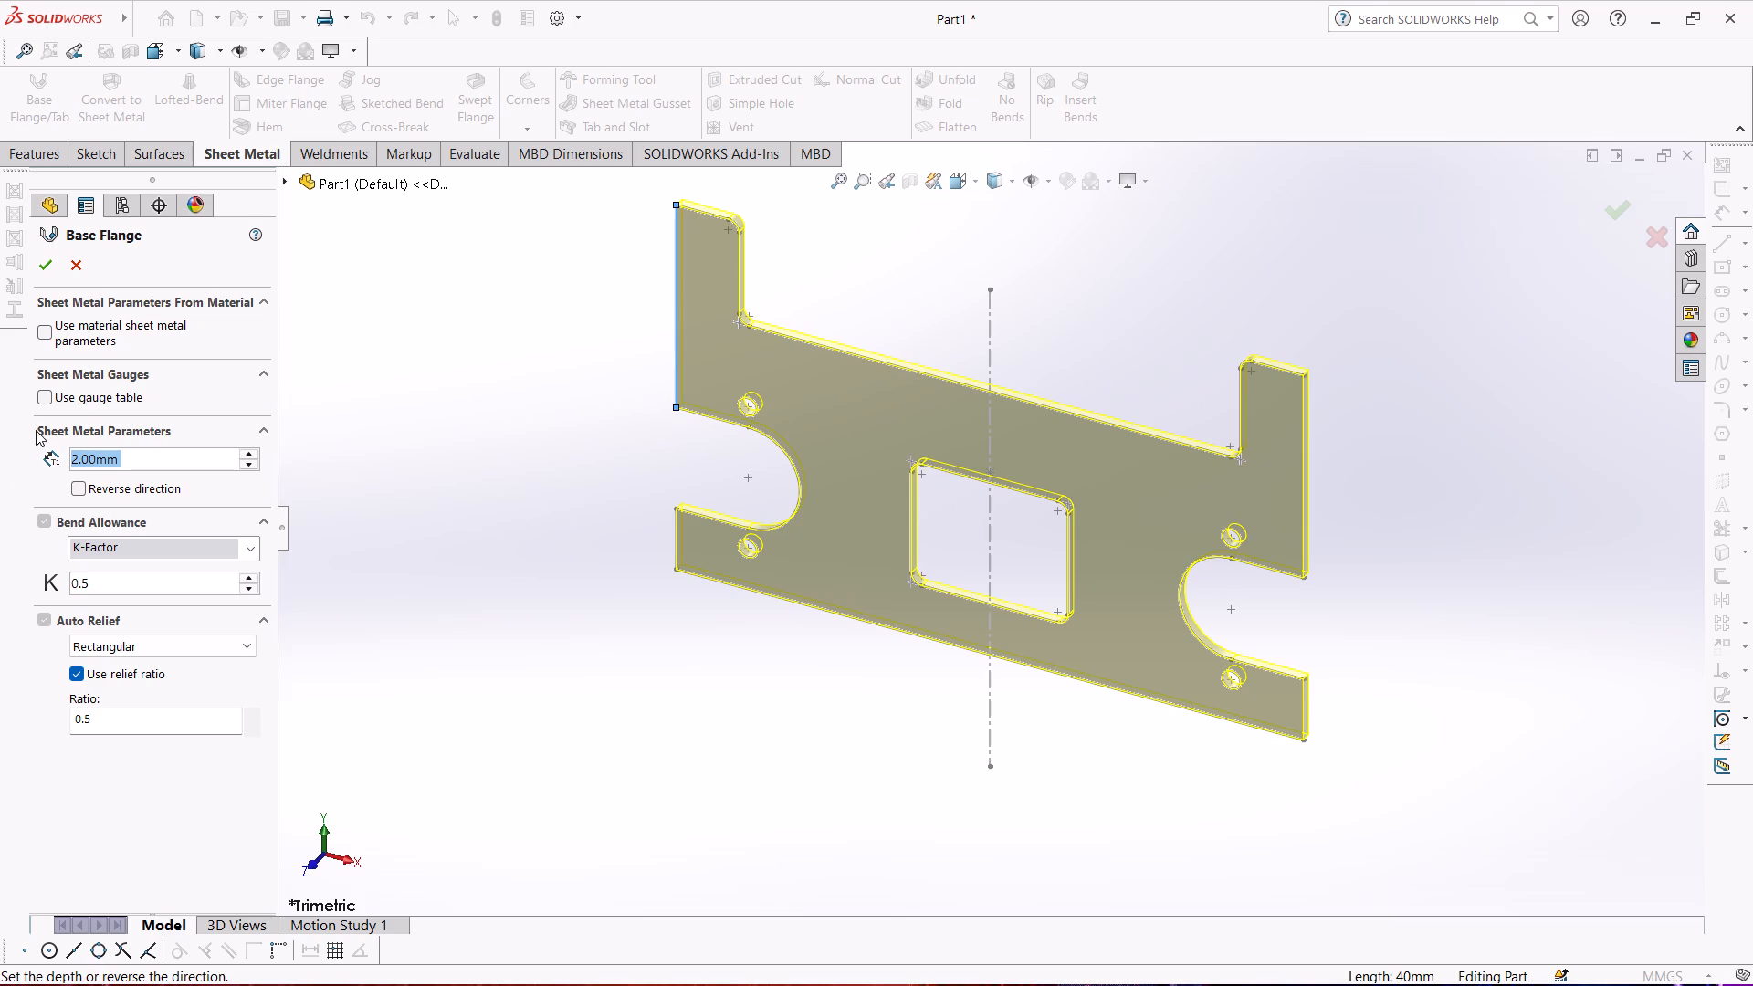
click(45, 619)
click(47, 275)
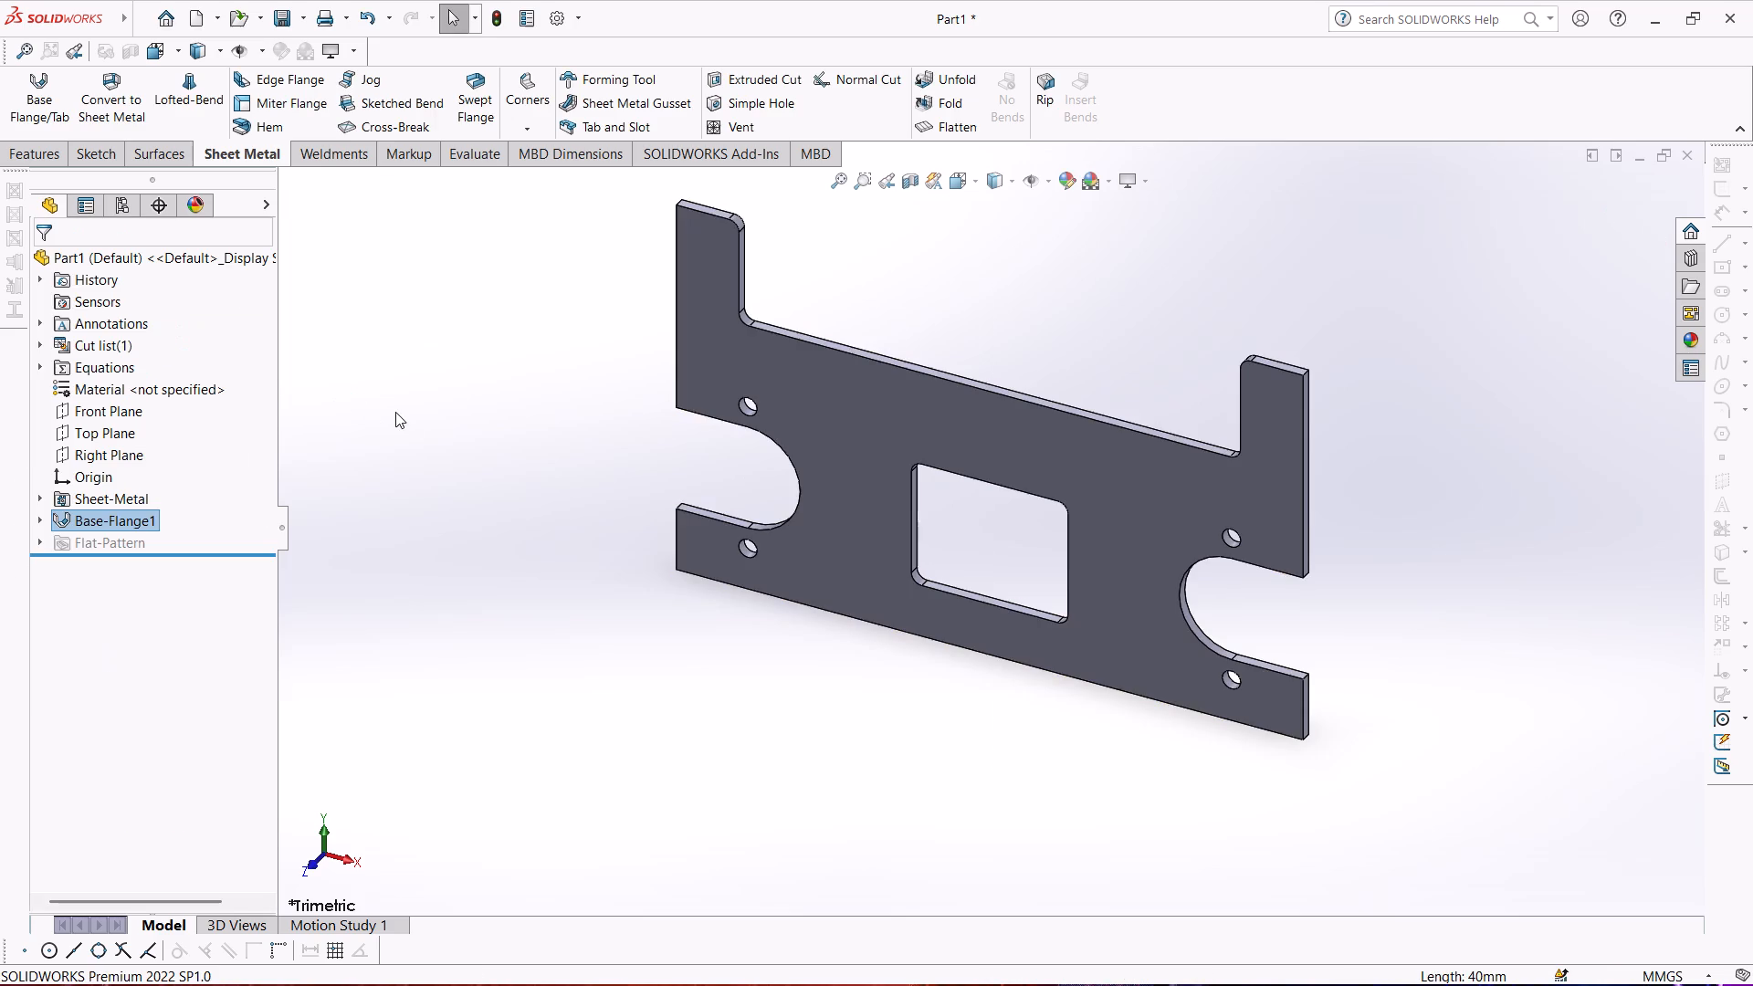
Start an edge flange on the right arm's outer side edge above the slot, at 90 degrees and about 32.7 mm long.
middle_drag(508, 430, 741, 427)
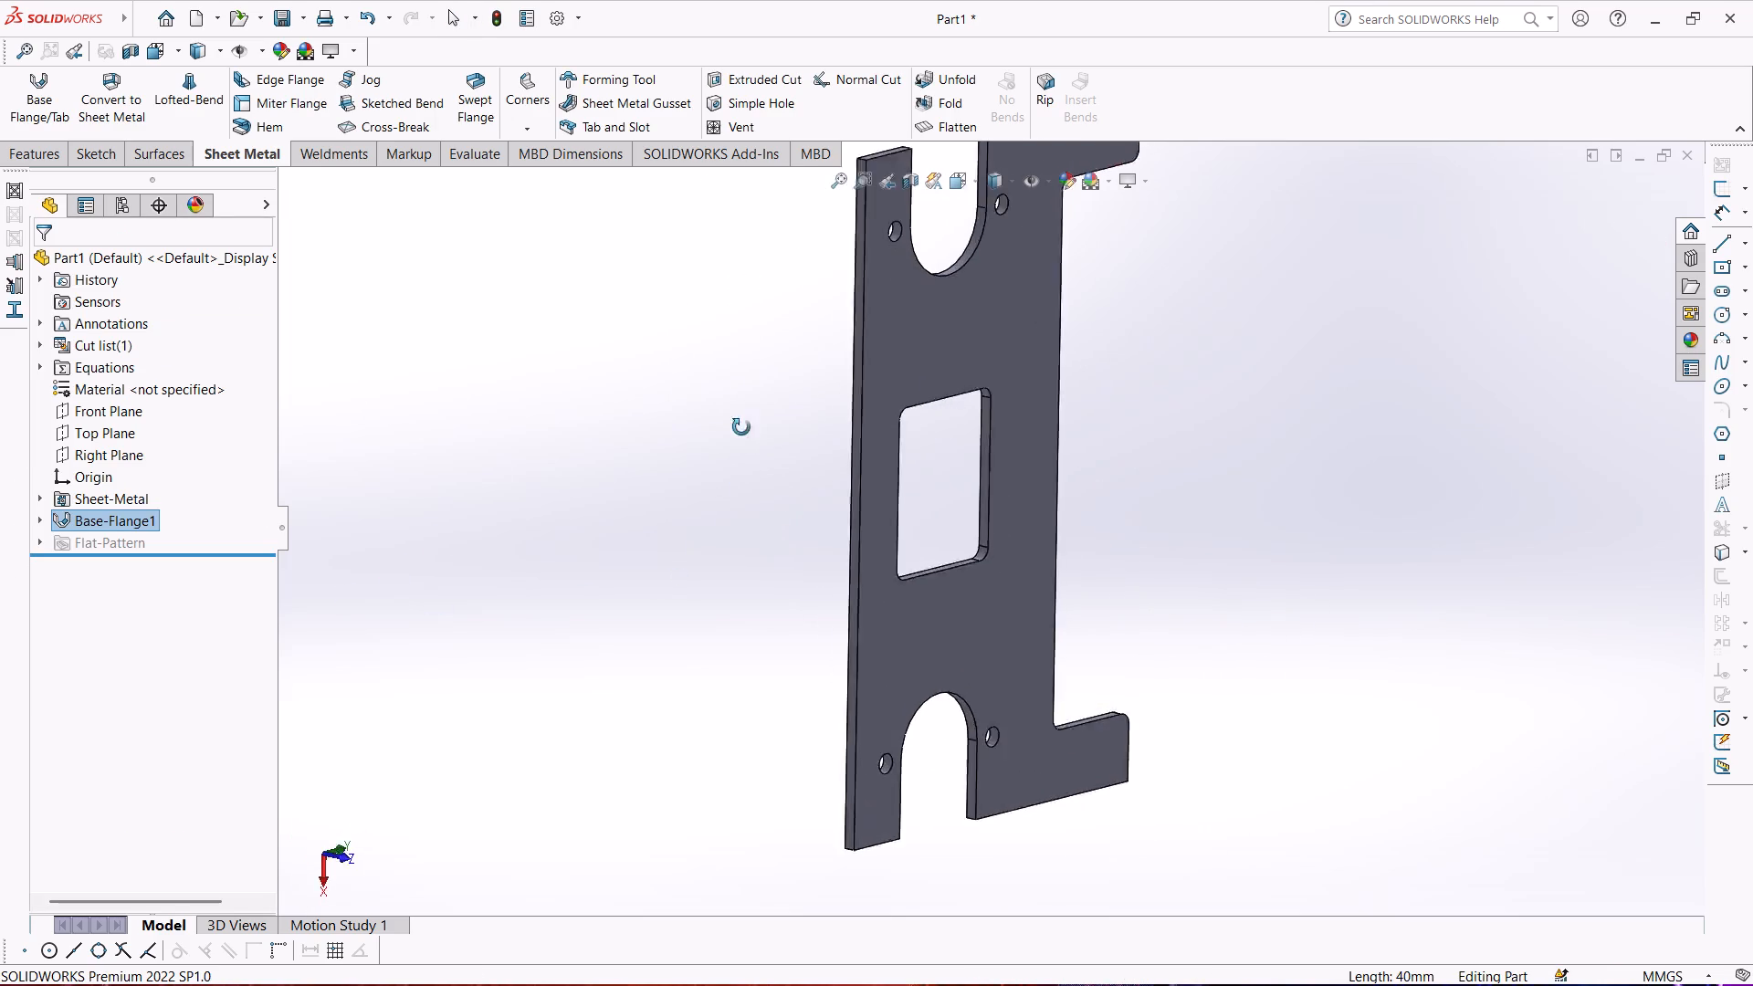
middle_drag(741, 427, 614, 367)
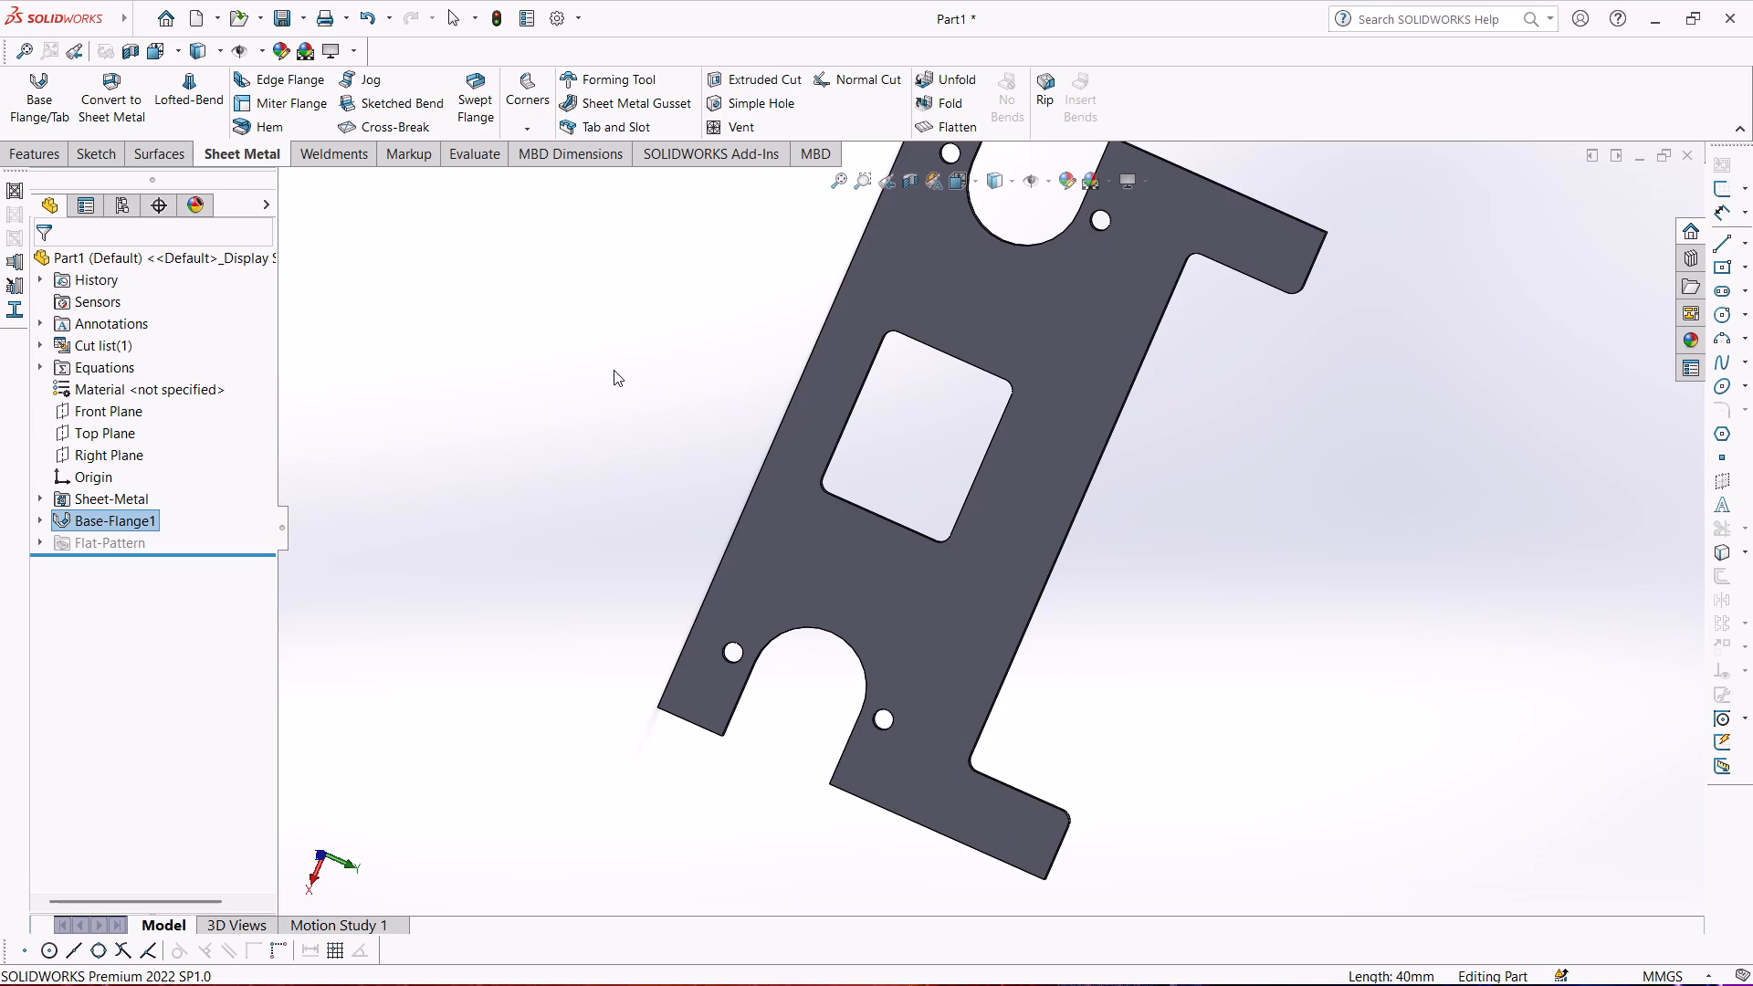
middle_drag(499, 472, 606, 189)
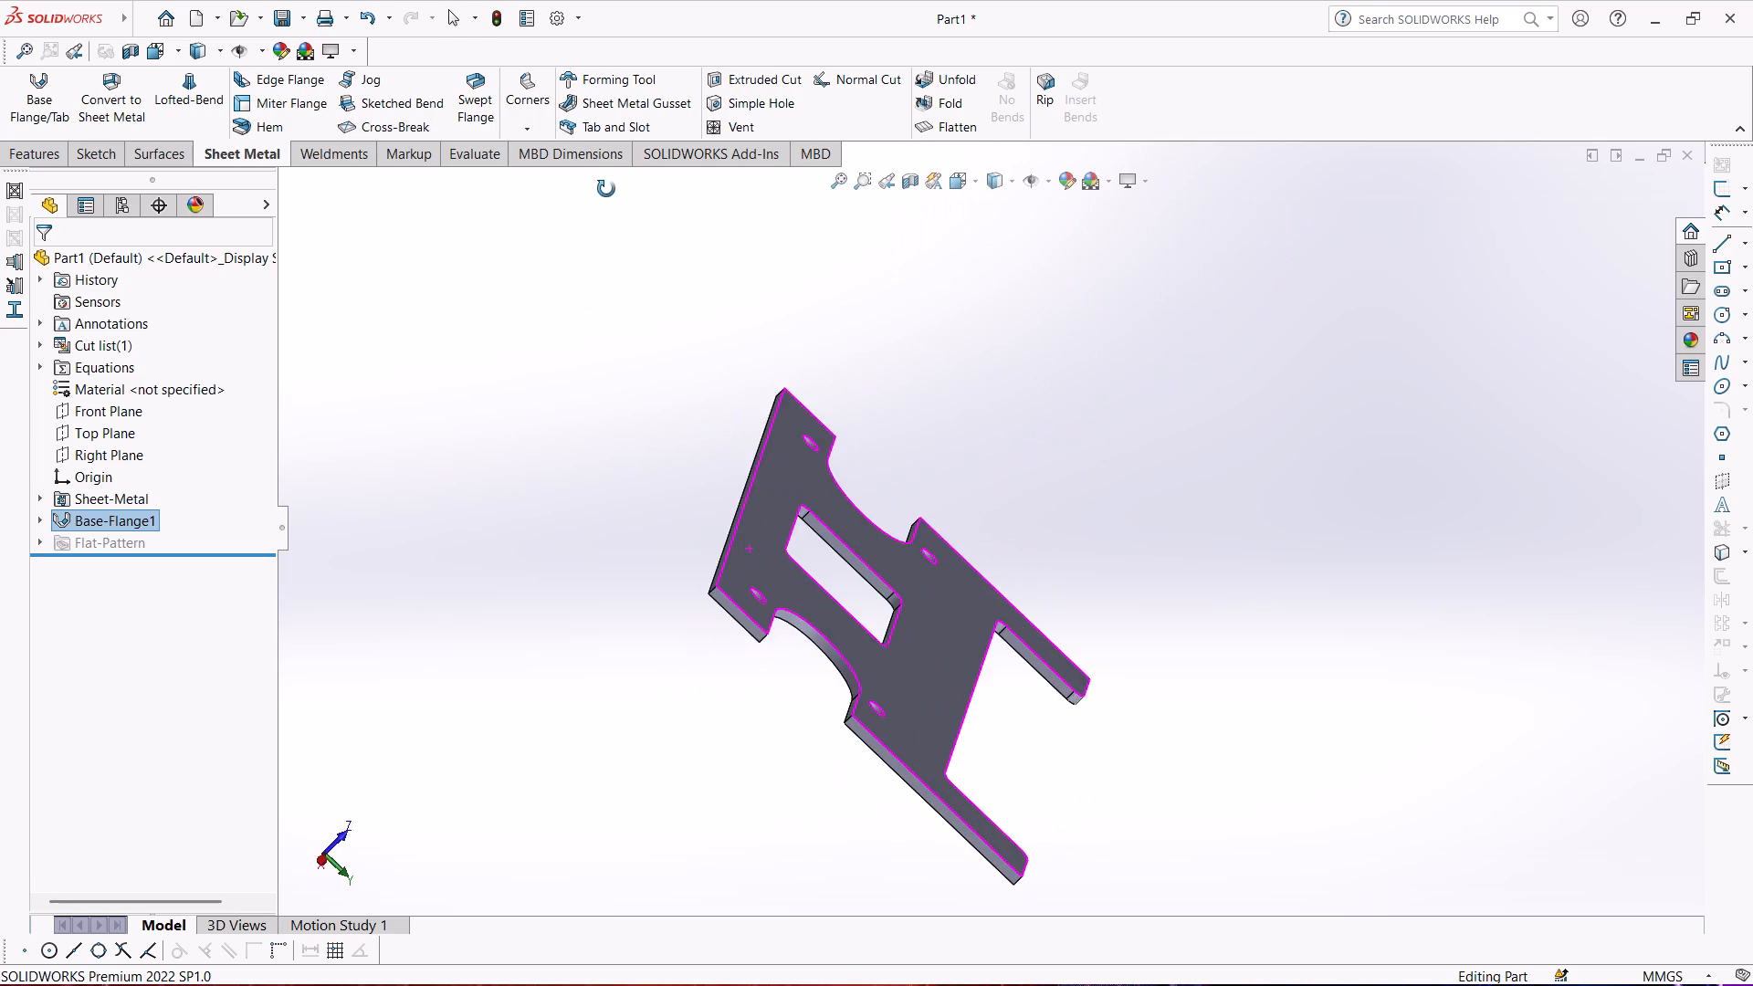
middle_drag(606, 189, 602, 180)
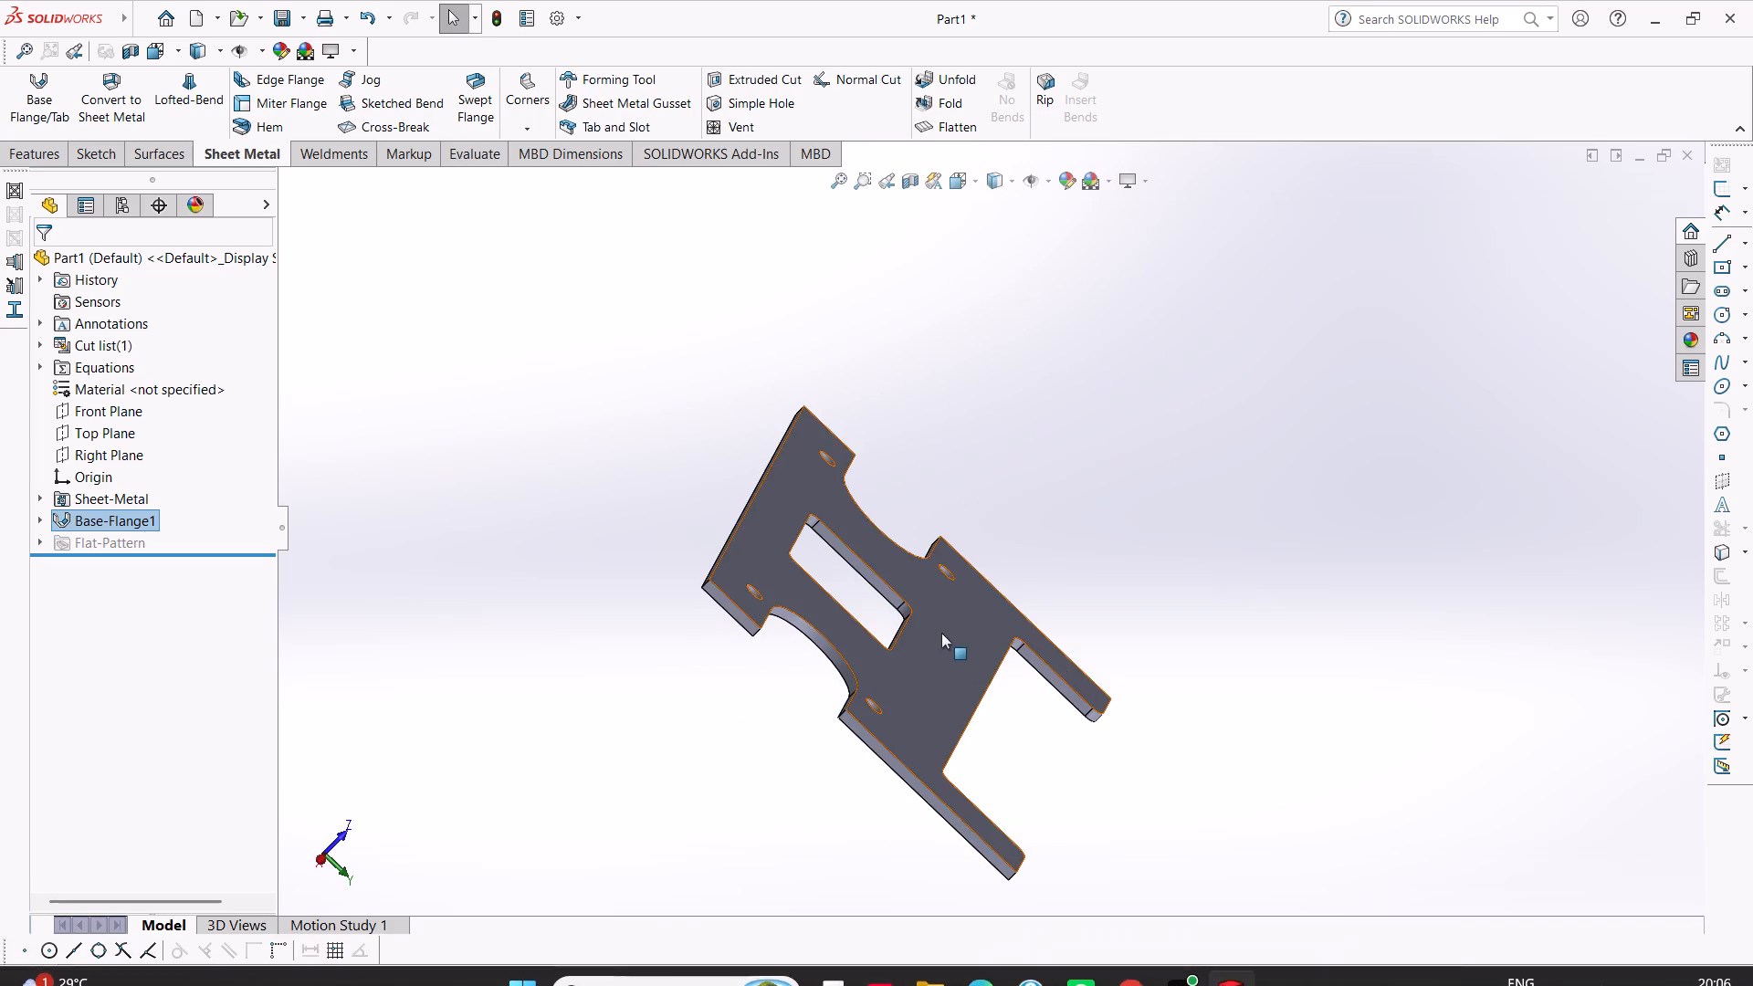
middle_drag(935, 635, 853, 551)
scroll(933, 621, up, 1)
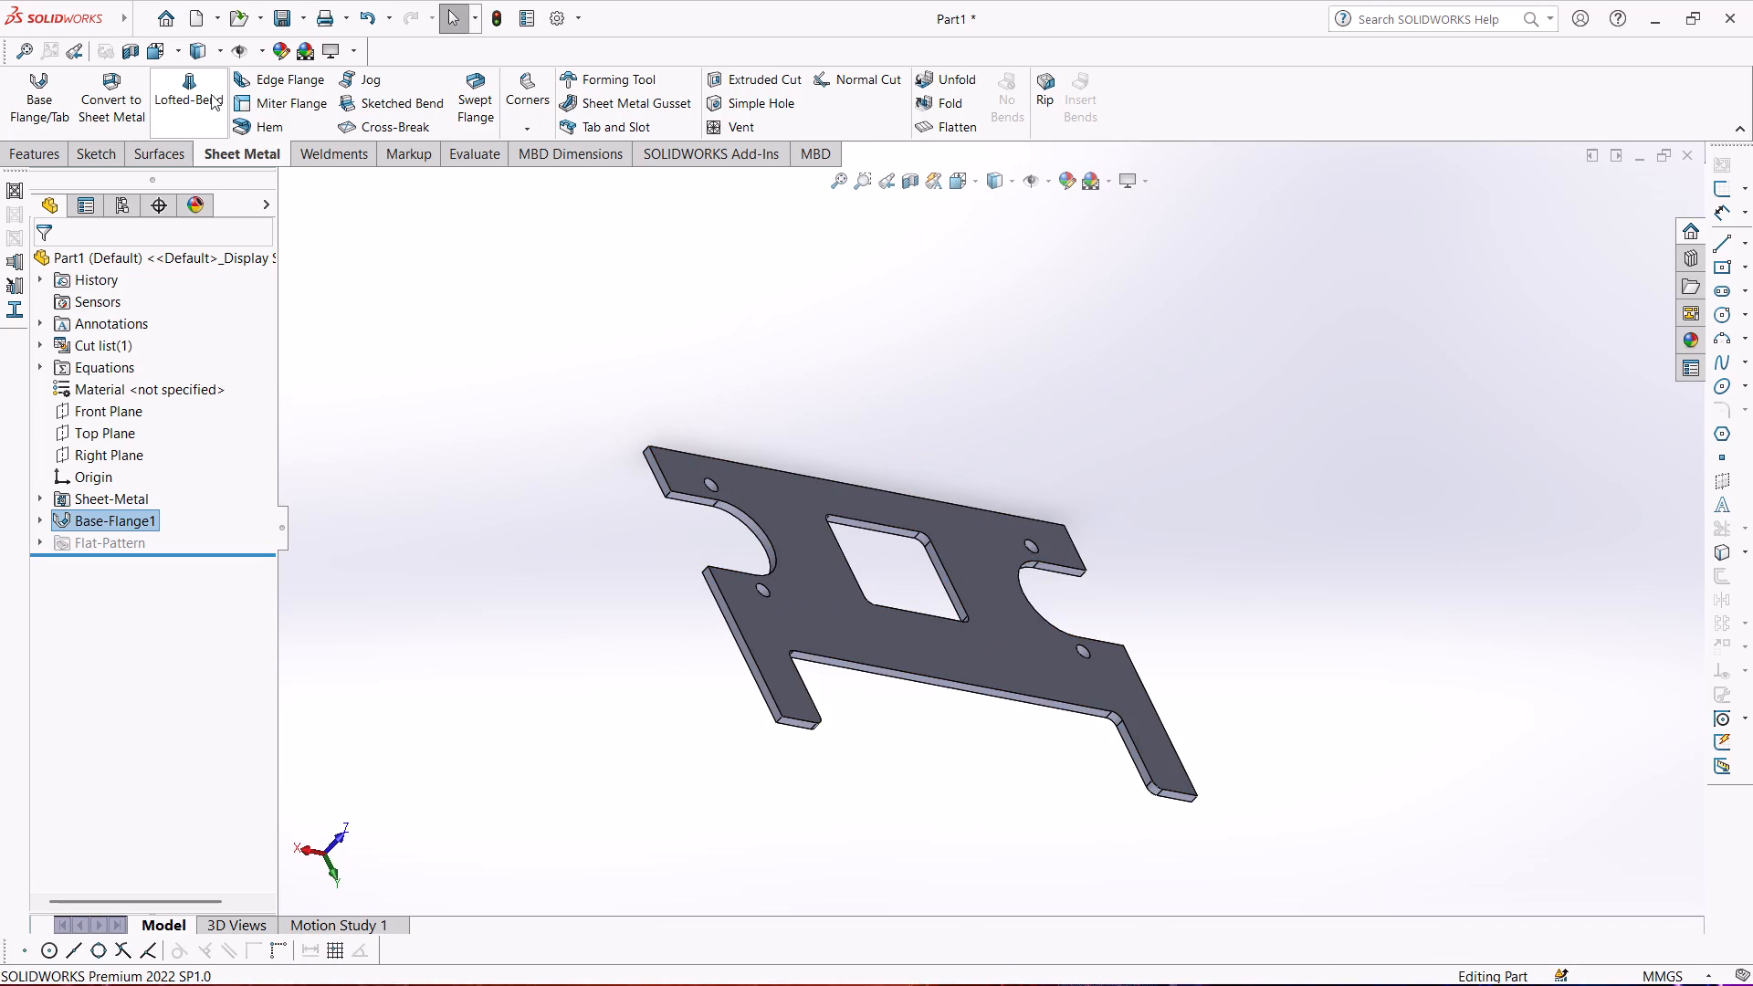
click(245, 74)
middle_click(551, 557)
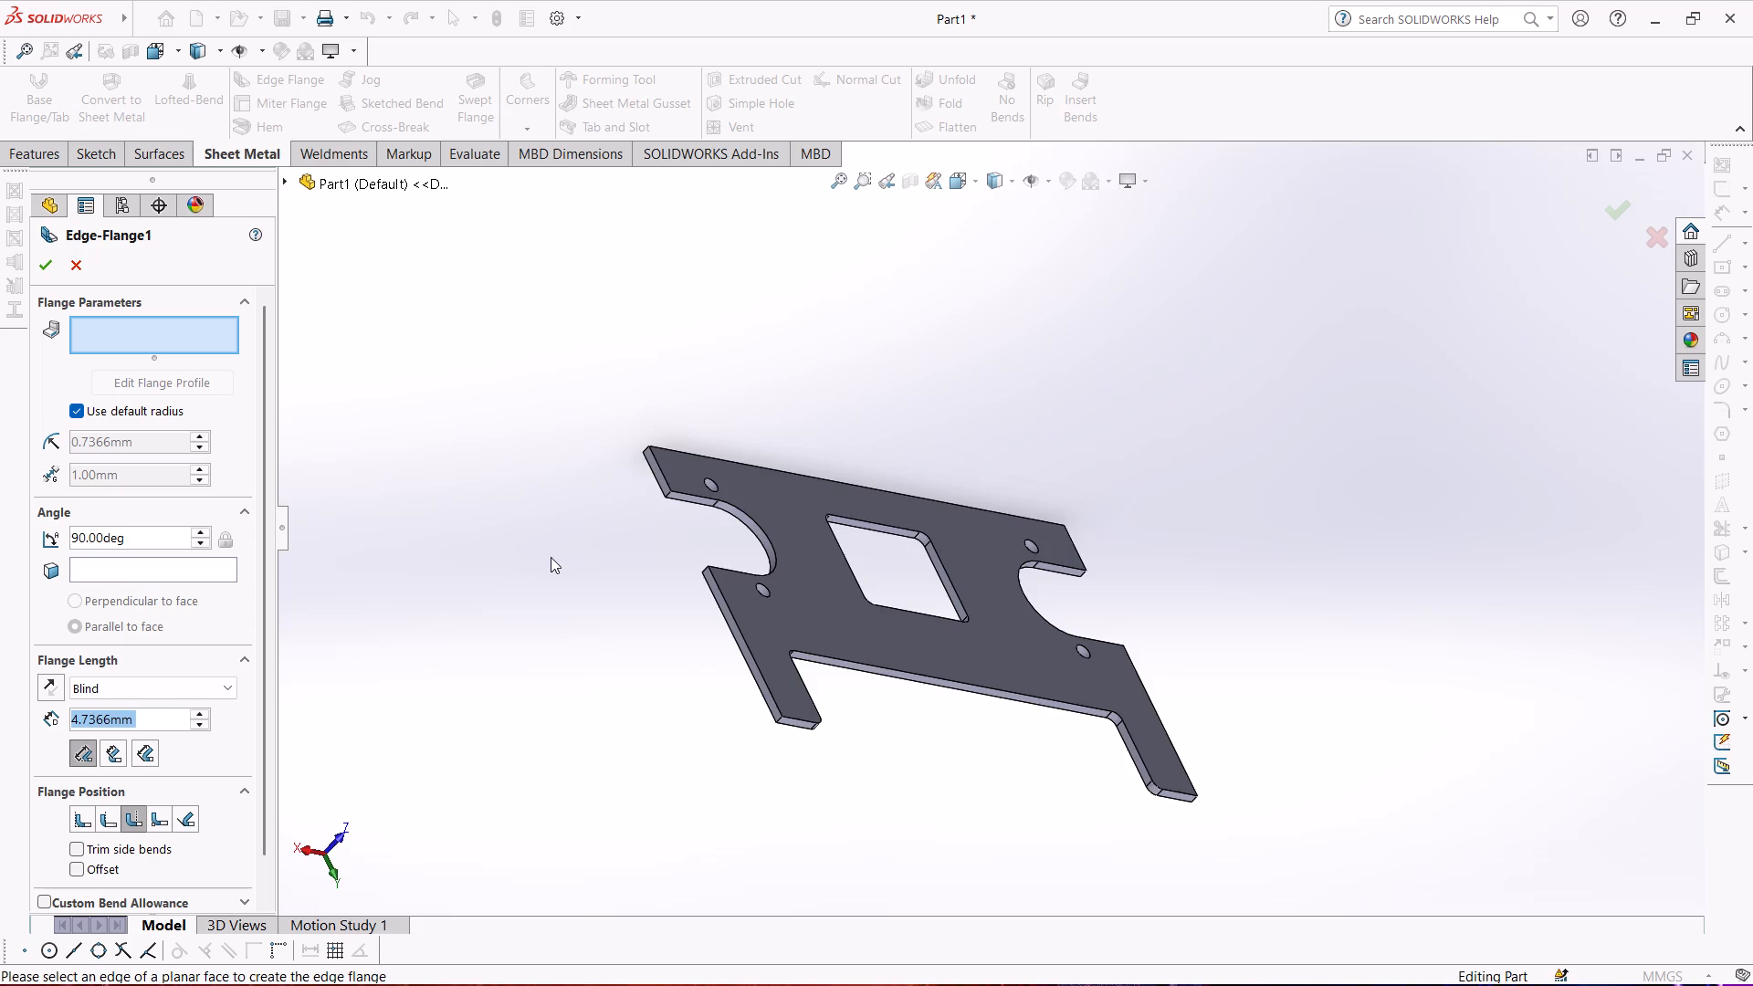
click(730, 586)
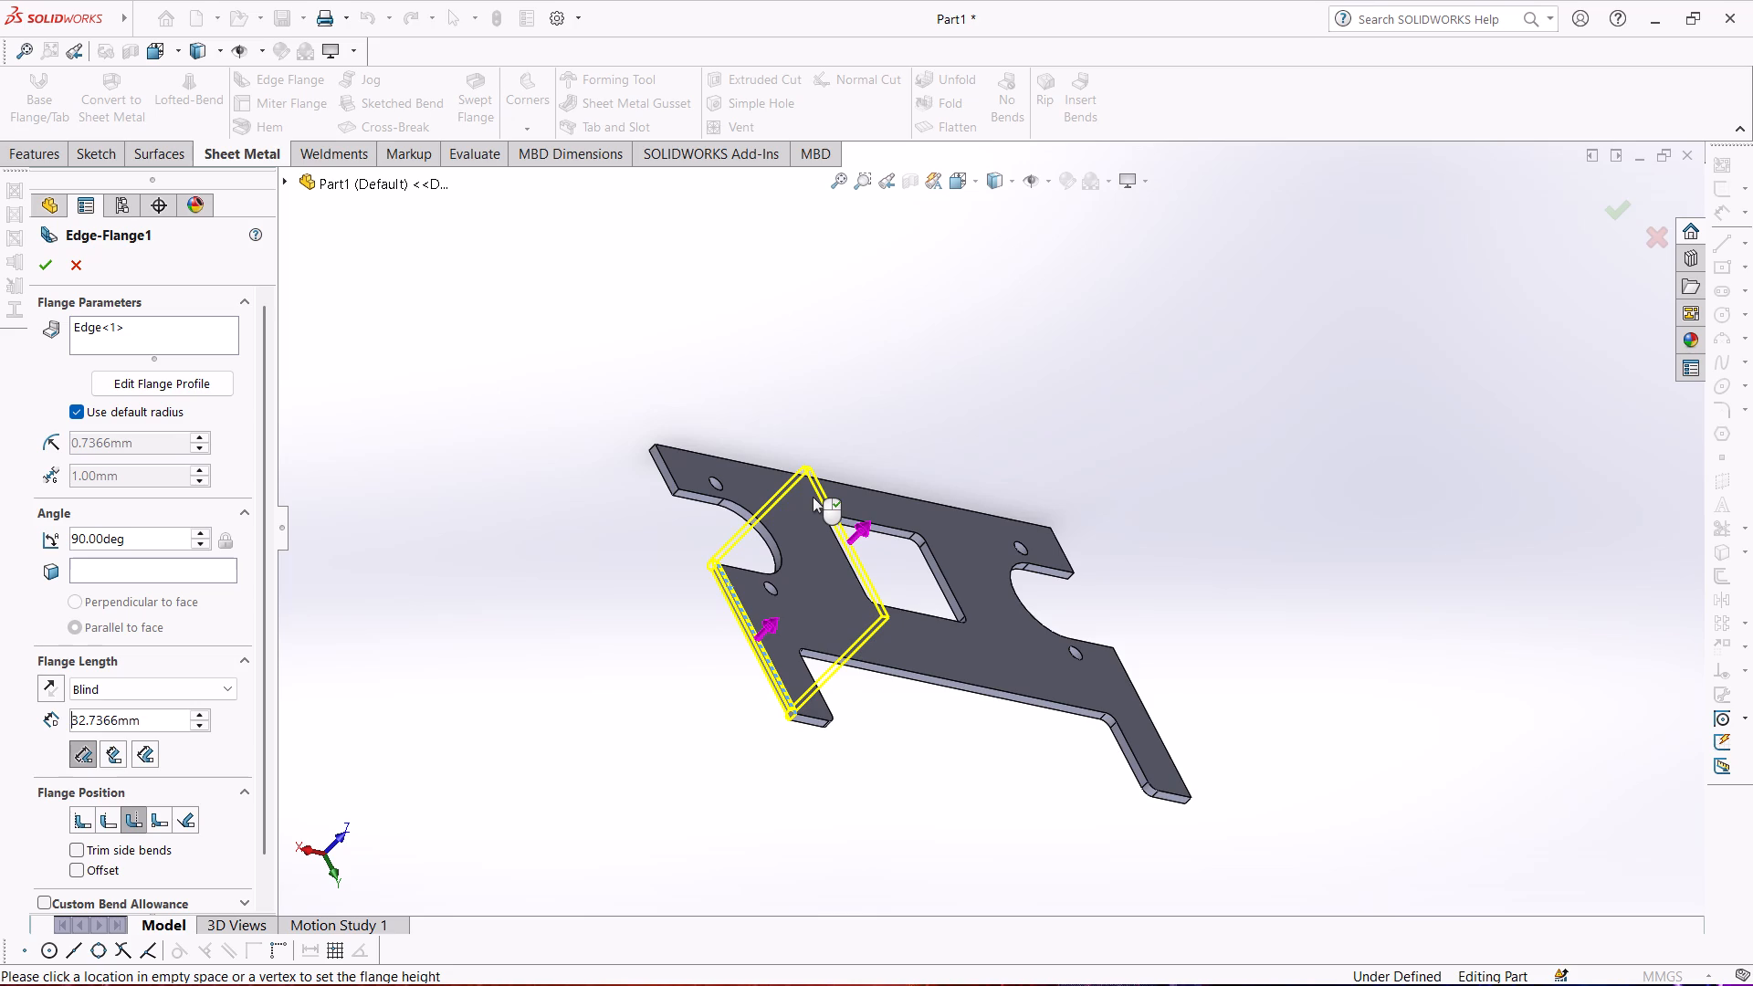
click(813, 497)
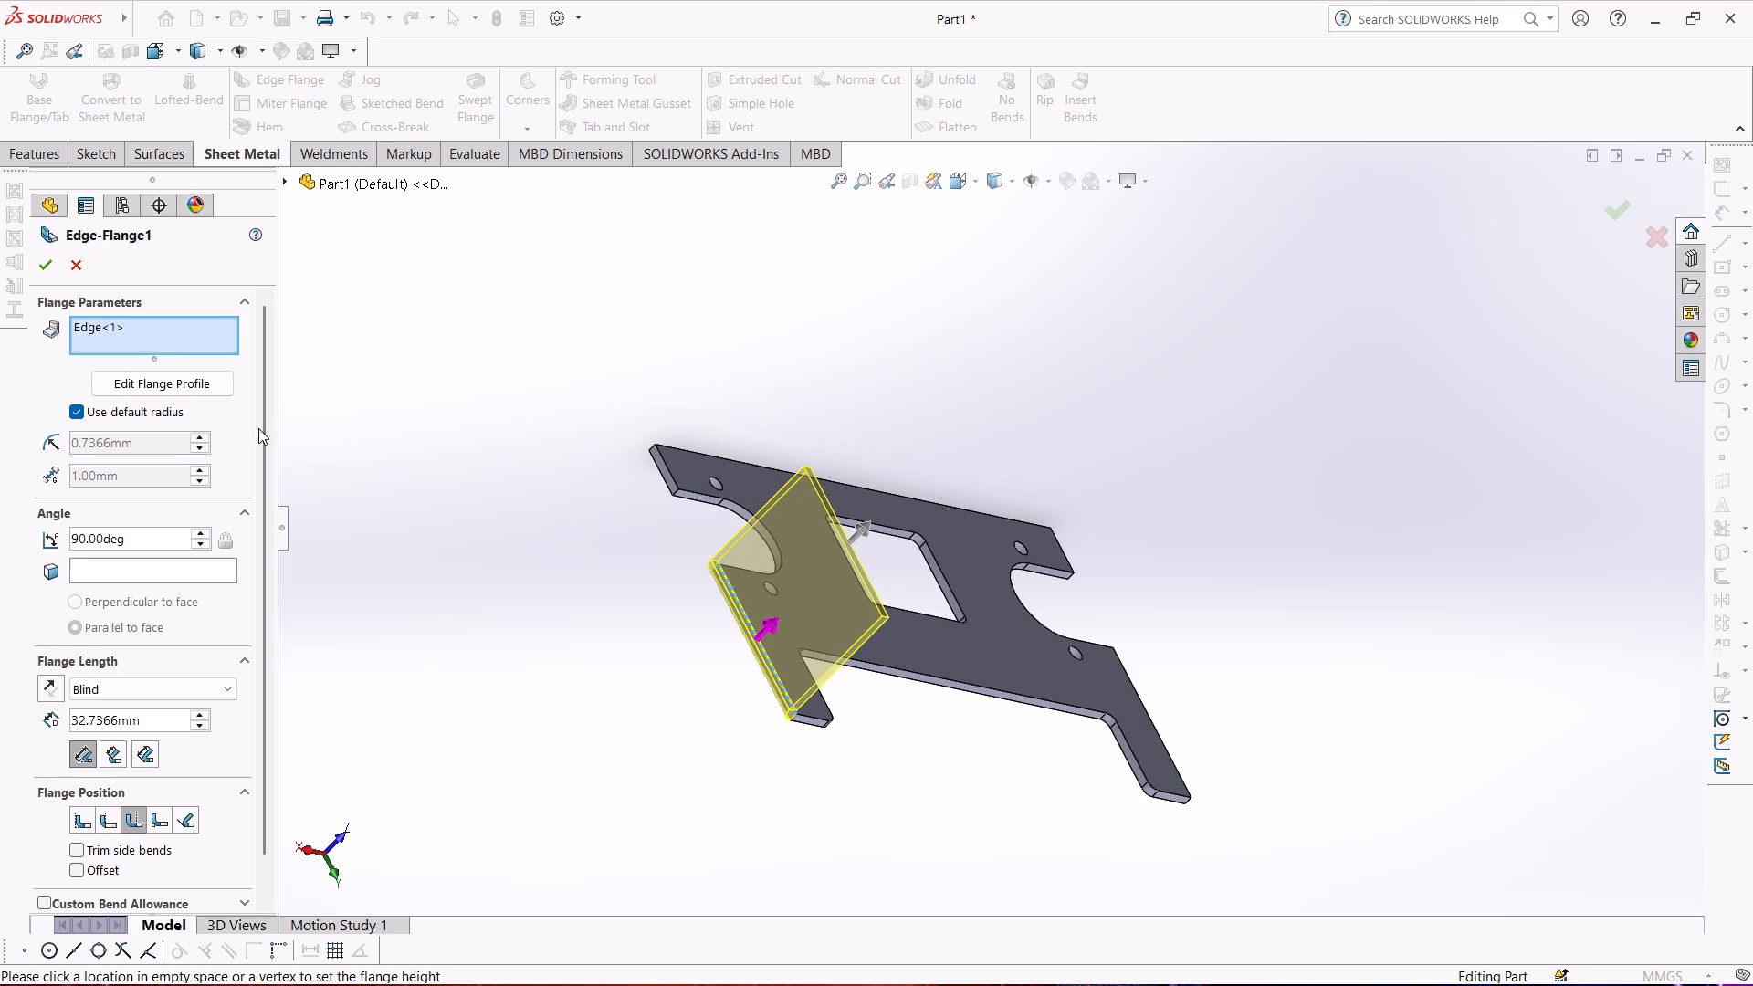
Edit the flange profile and extend its slot-side end to the plate's far corner, spanning the full 72 mm side.
click(154, 383)
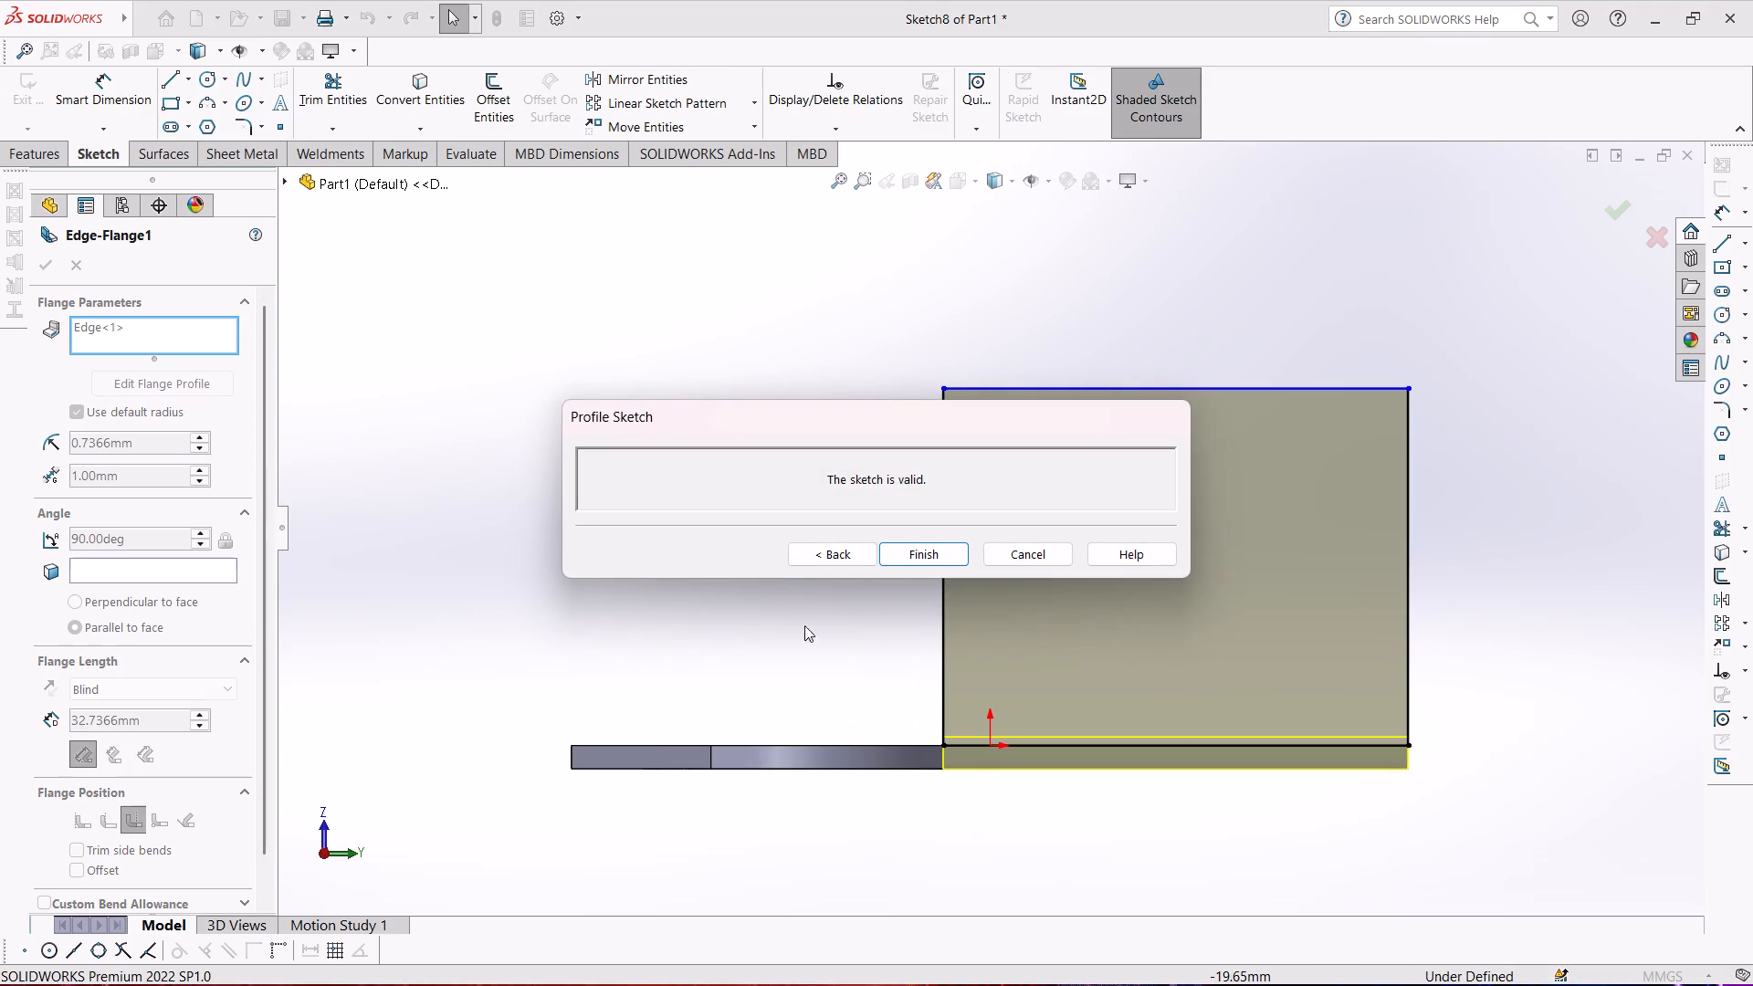
drag(949, 409, 1523, 5)
drag(944, 743, 535, 700)
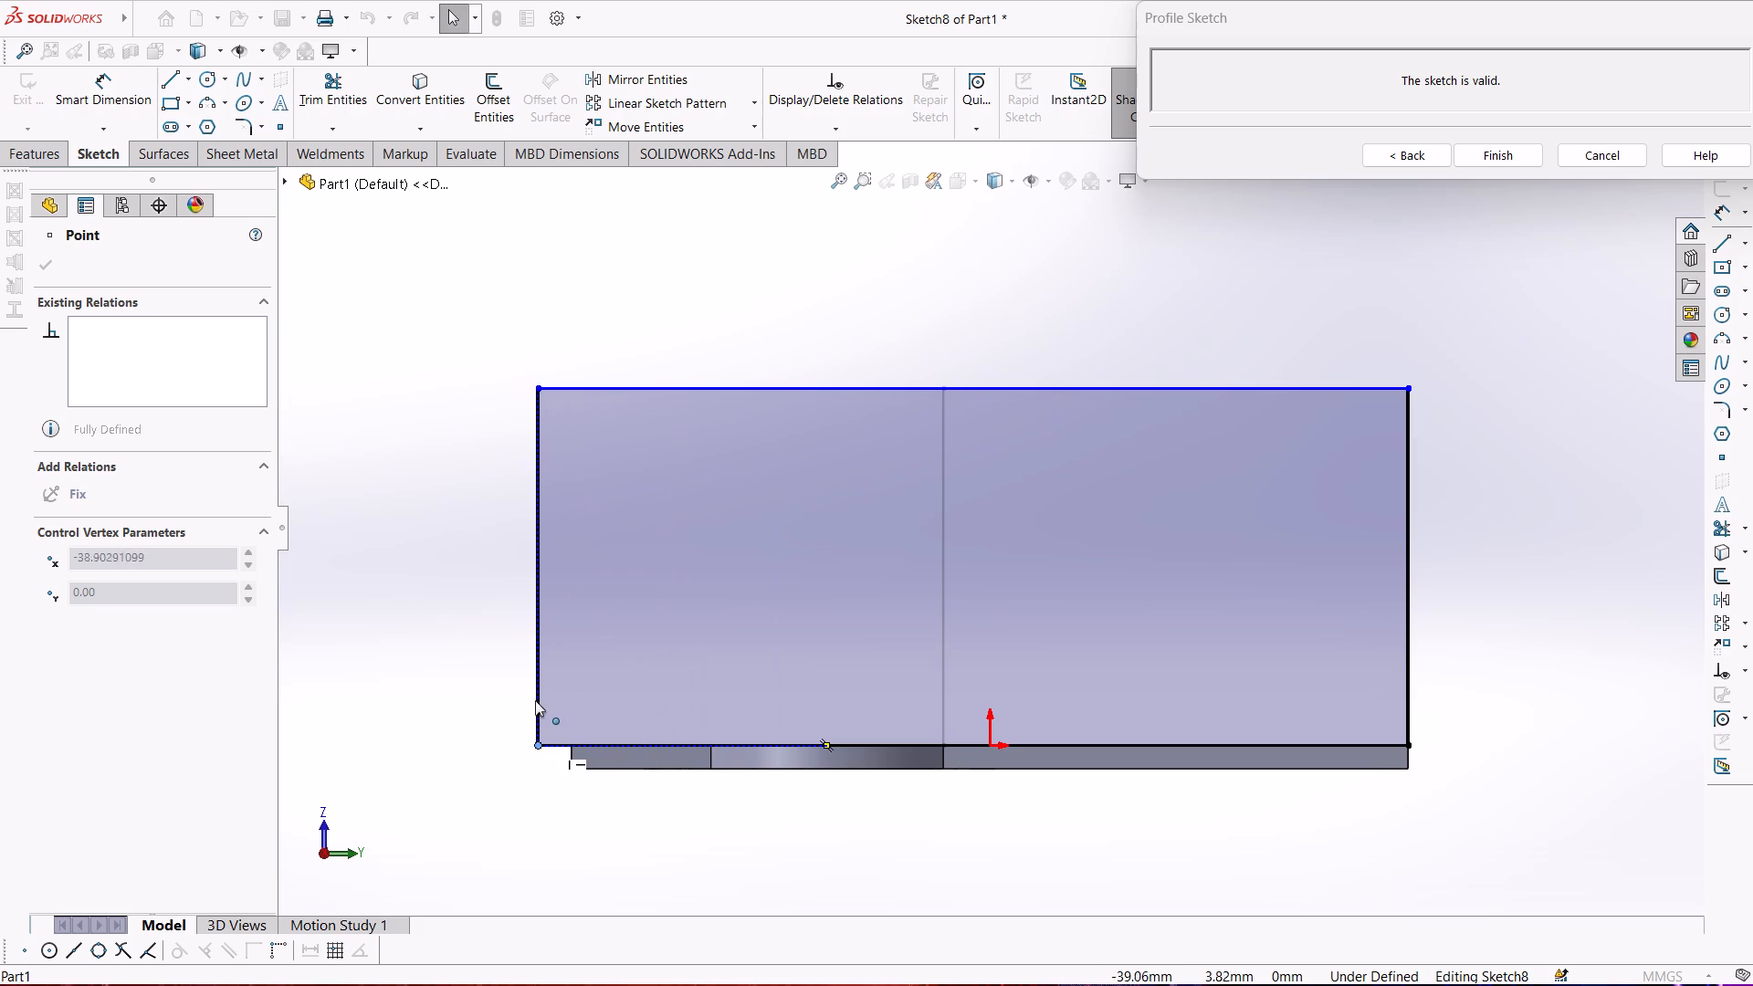
drag(535, 700, 570, 758)
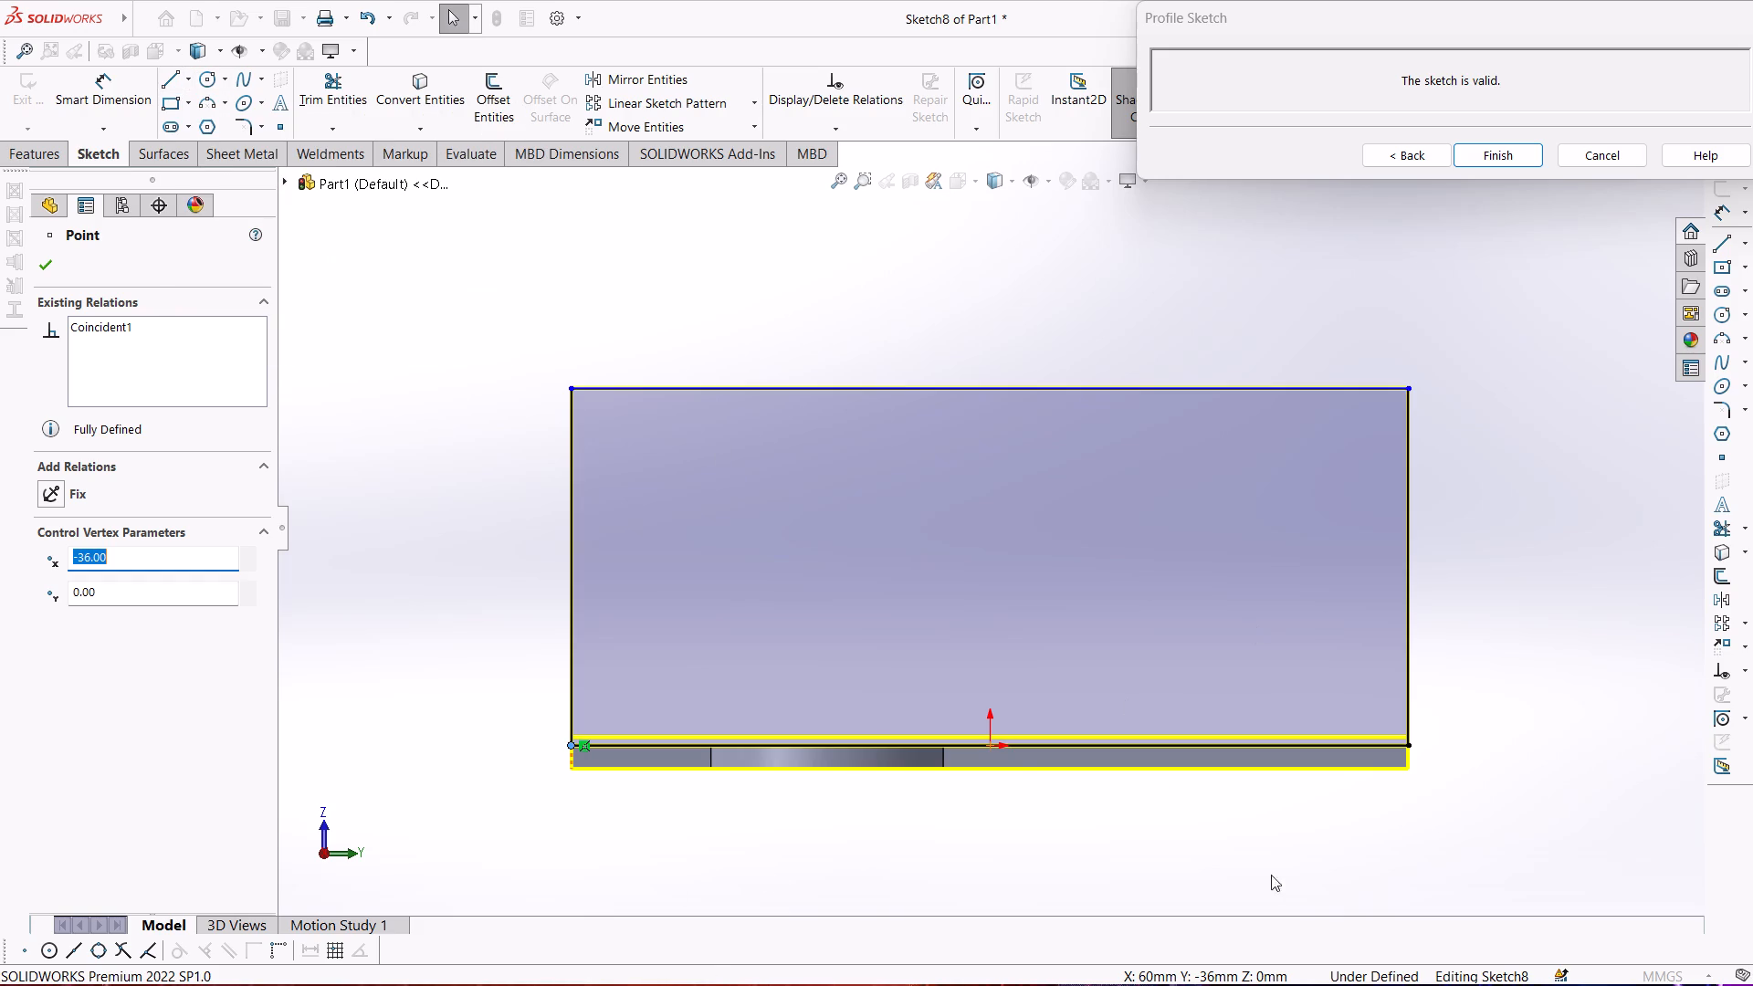
Dimension the flange profile's height from the plate's outer face to its top edge as 45 mm.
click(113, 94)
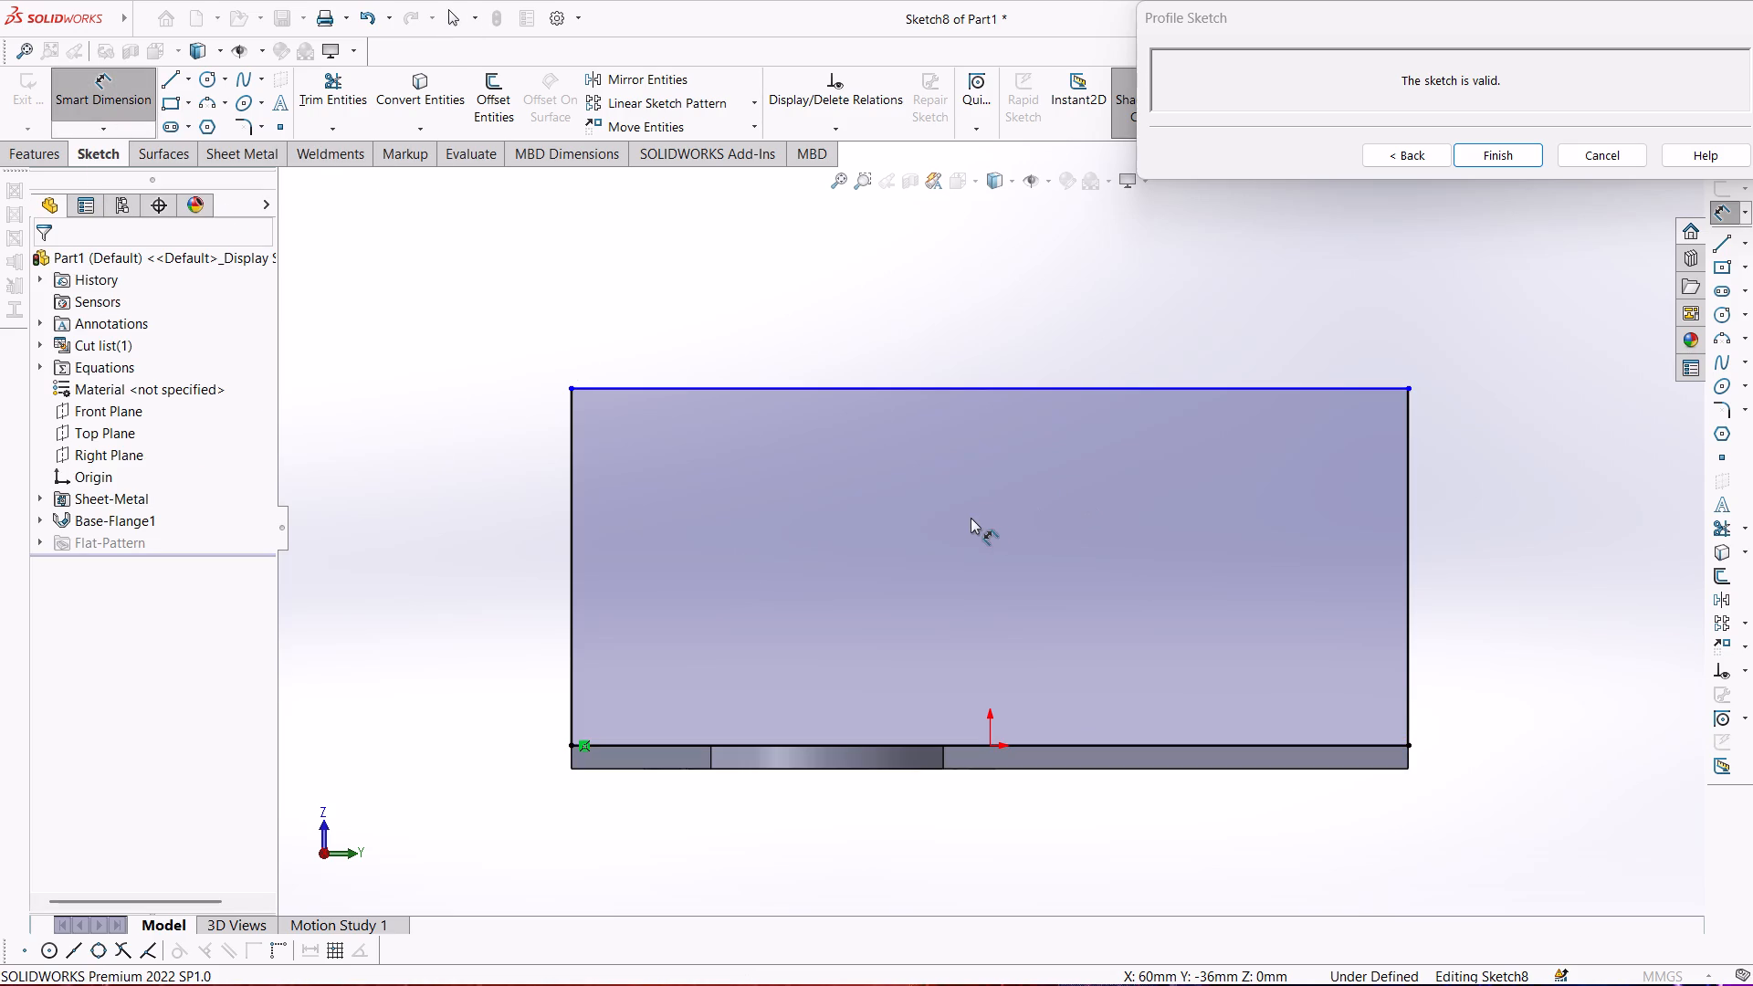
click(1357, 388)
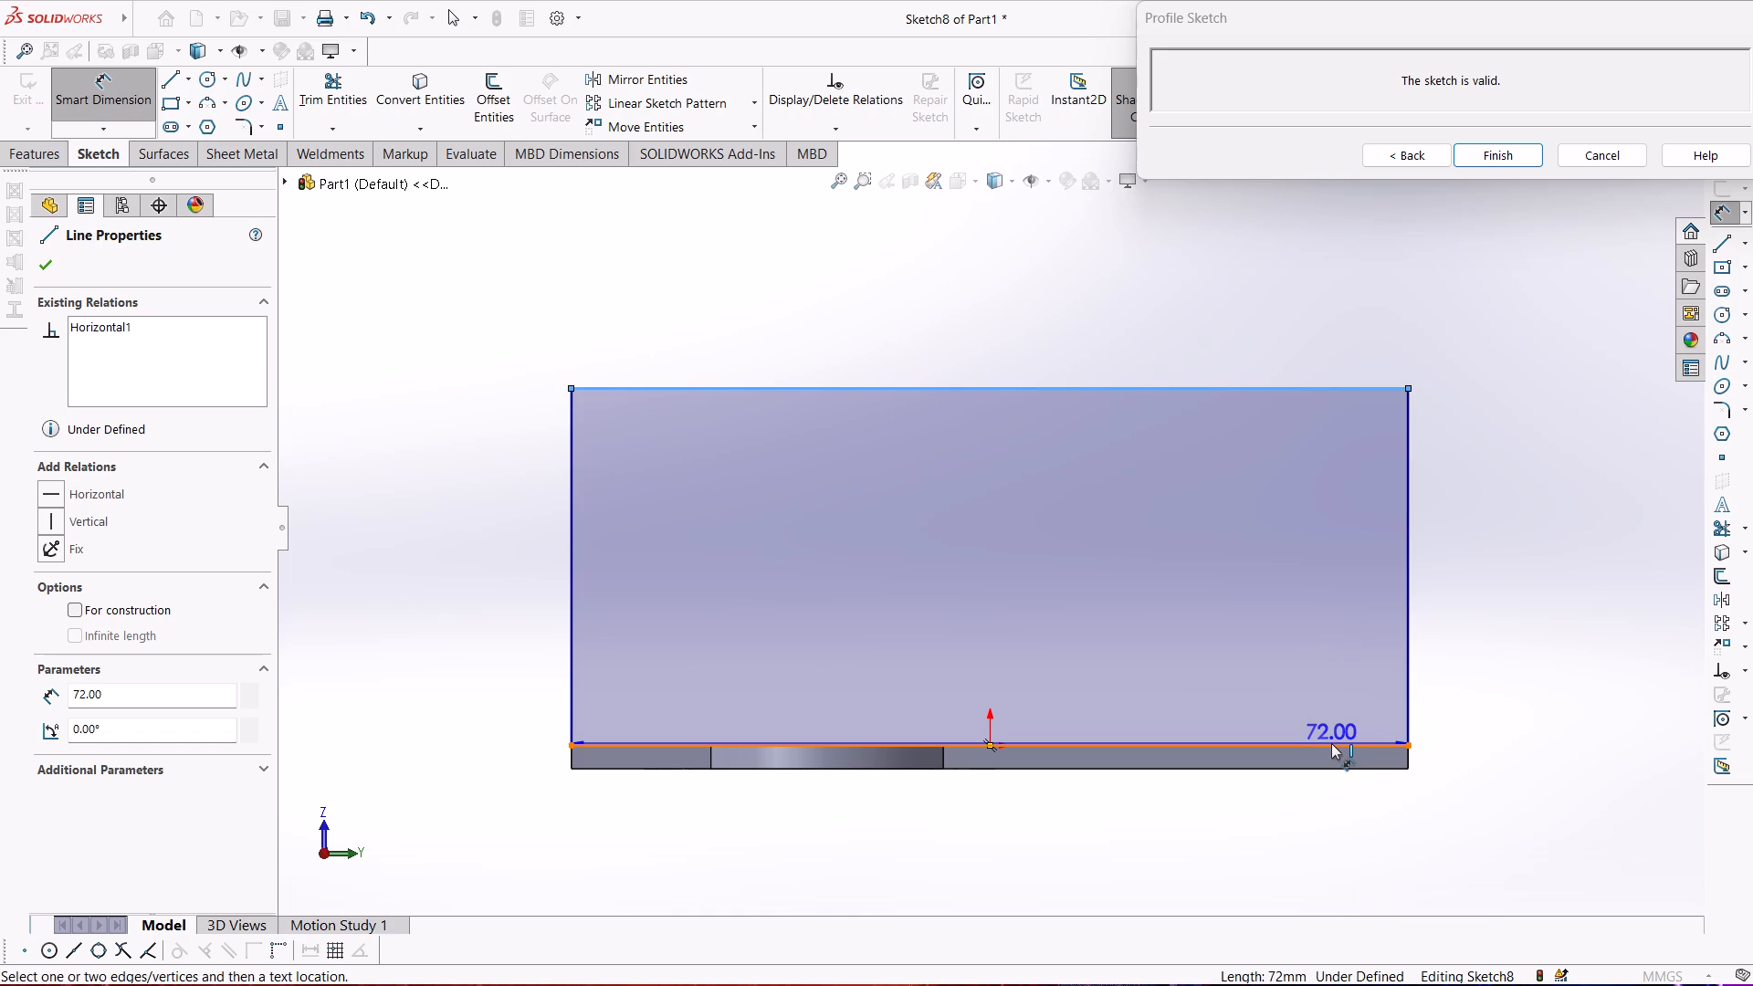
click(1376, 768)
click(1477, 679)
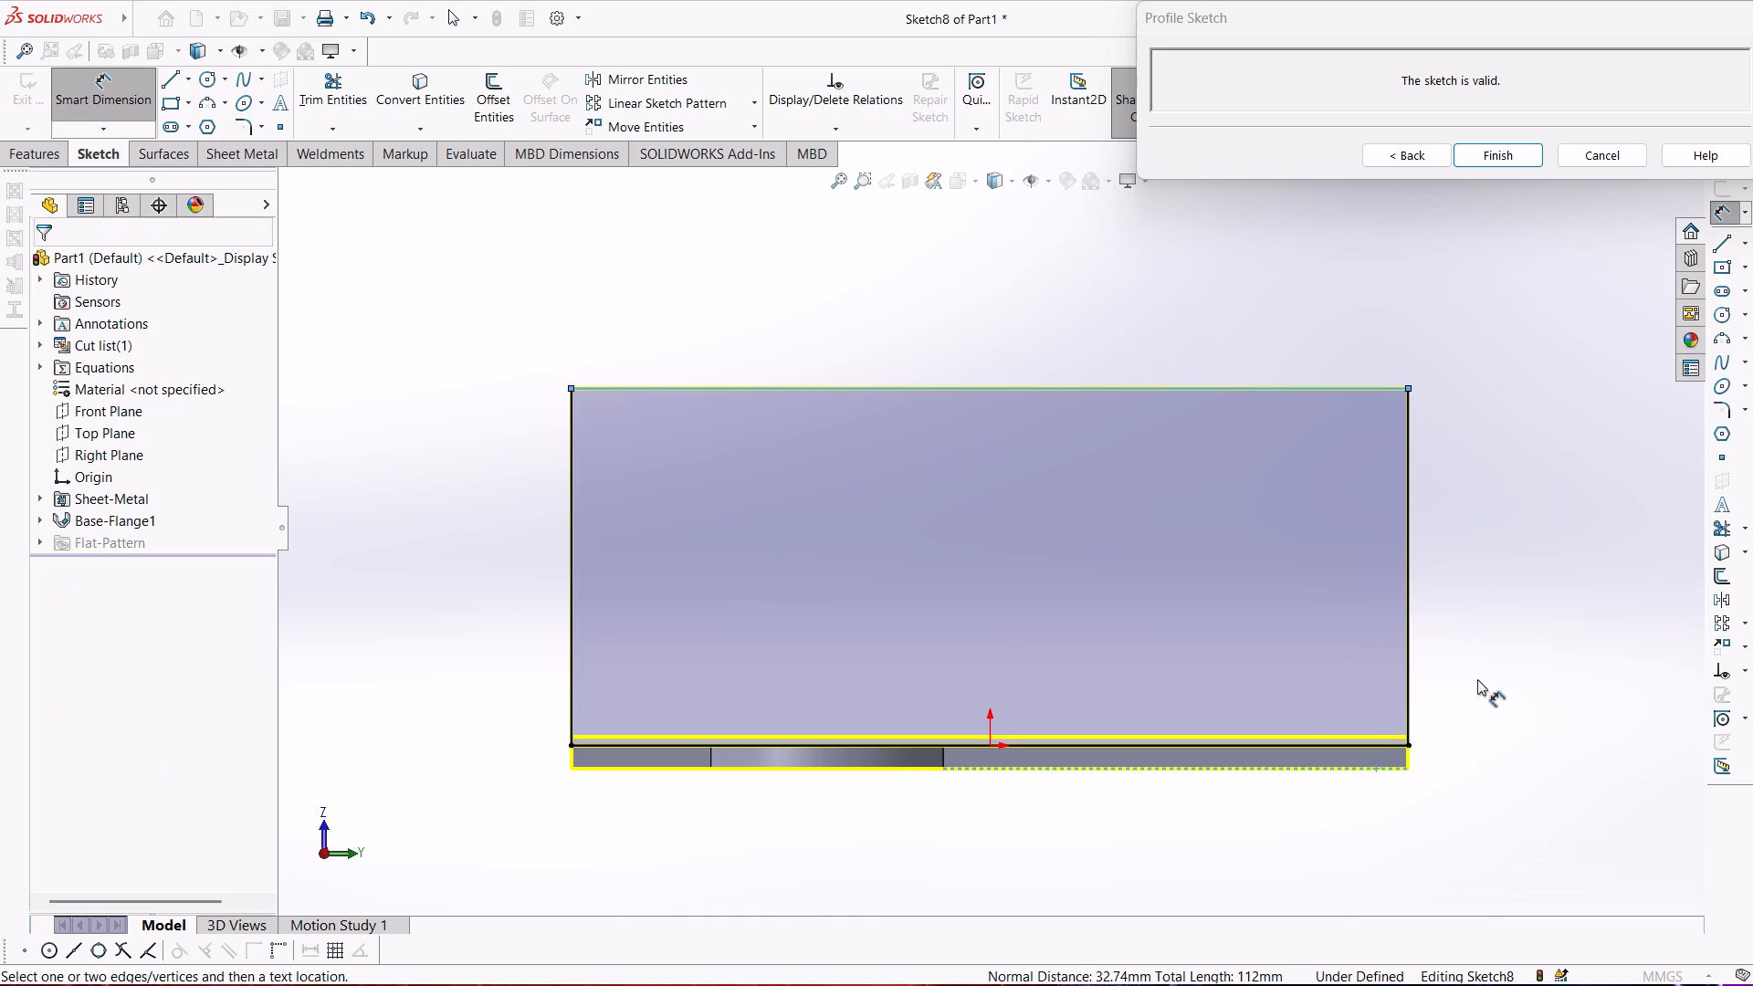
text(45)
key(Return)
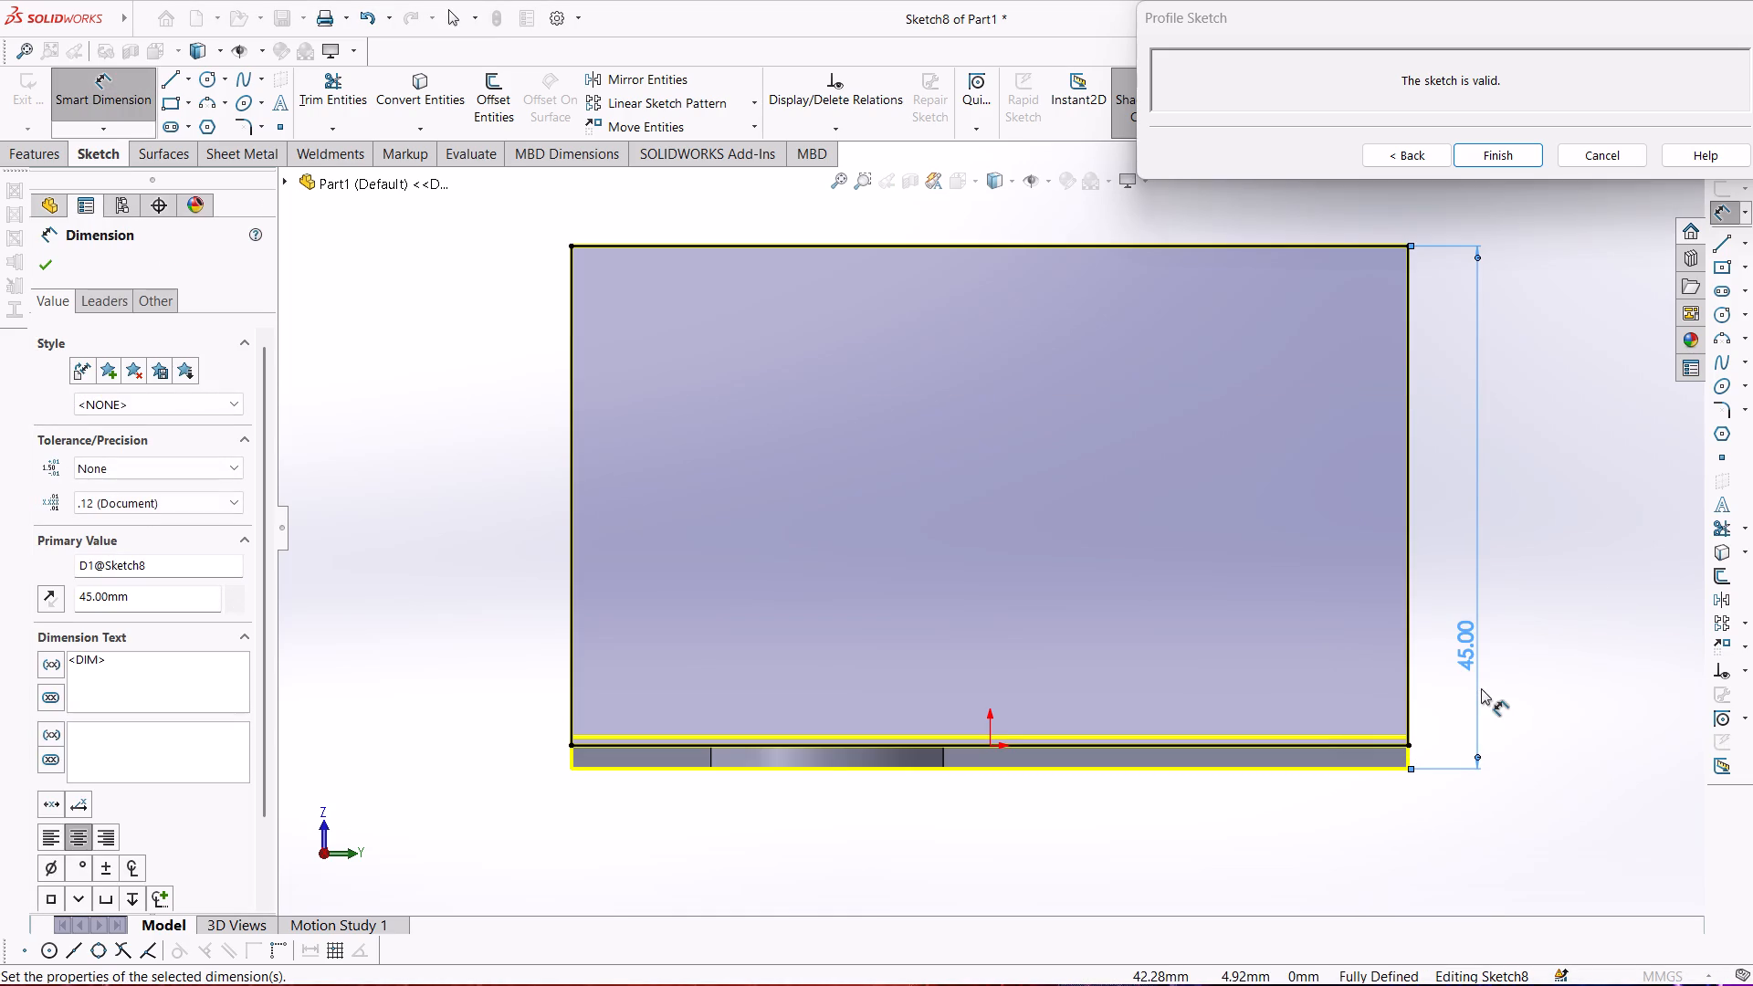
Draw a circle inside the flange profile, off-center toward the arm end, and set its diameter to 24 mm.
scroll(1022, 427, up, 1)
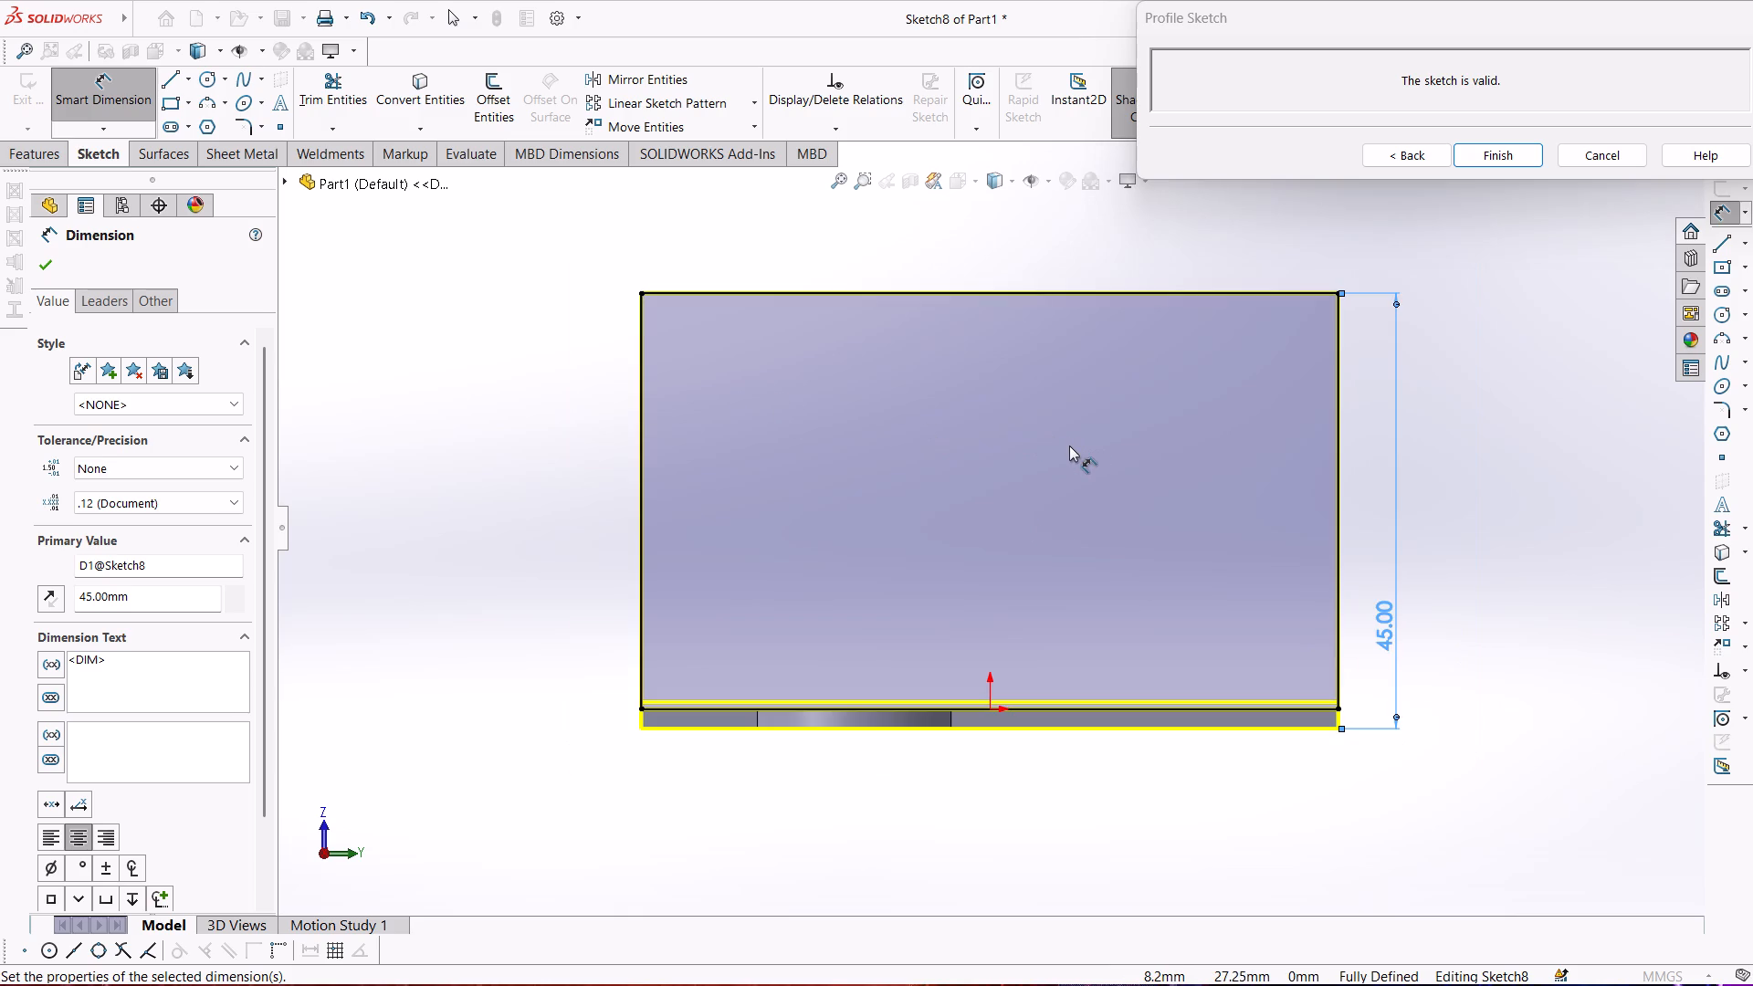
click(199, 77)
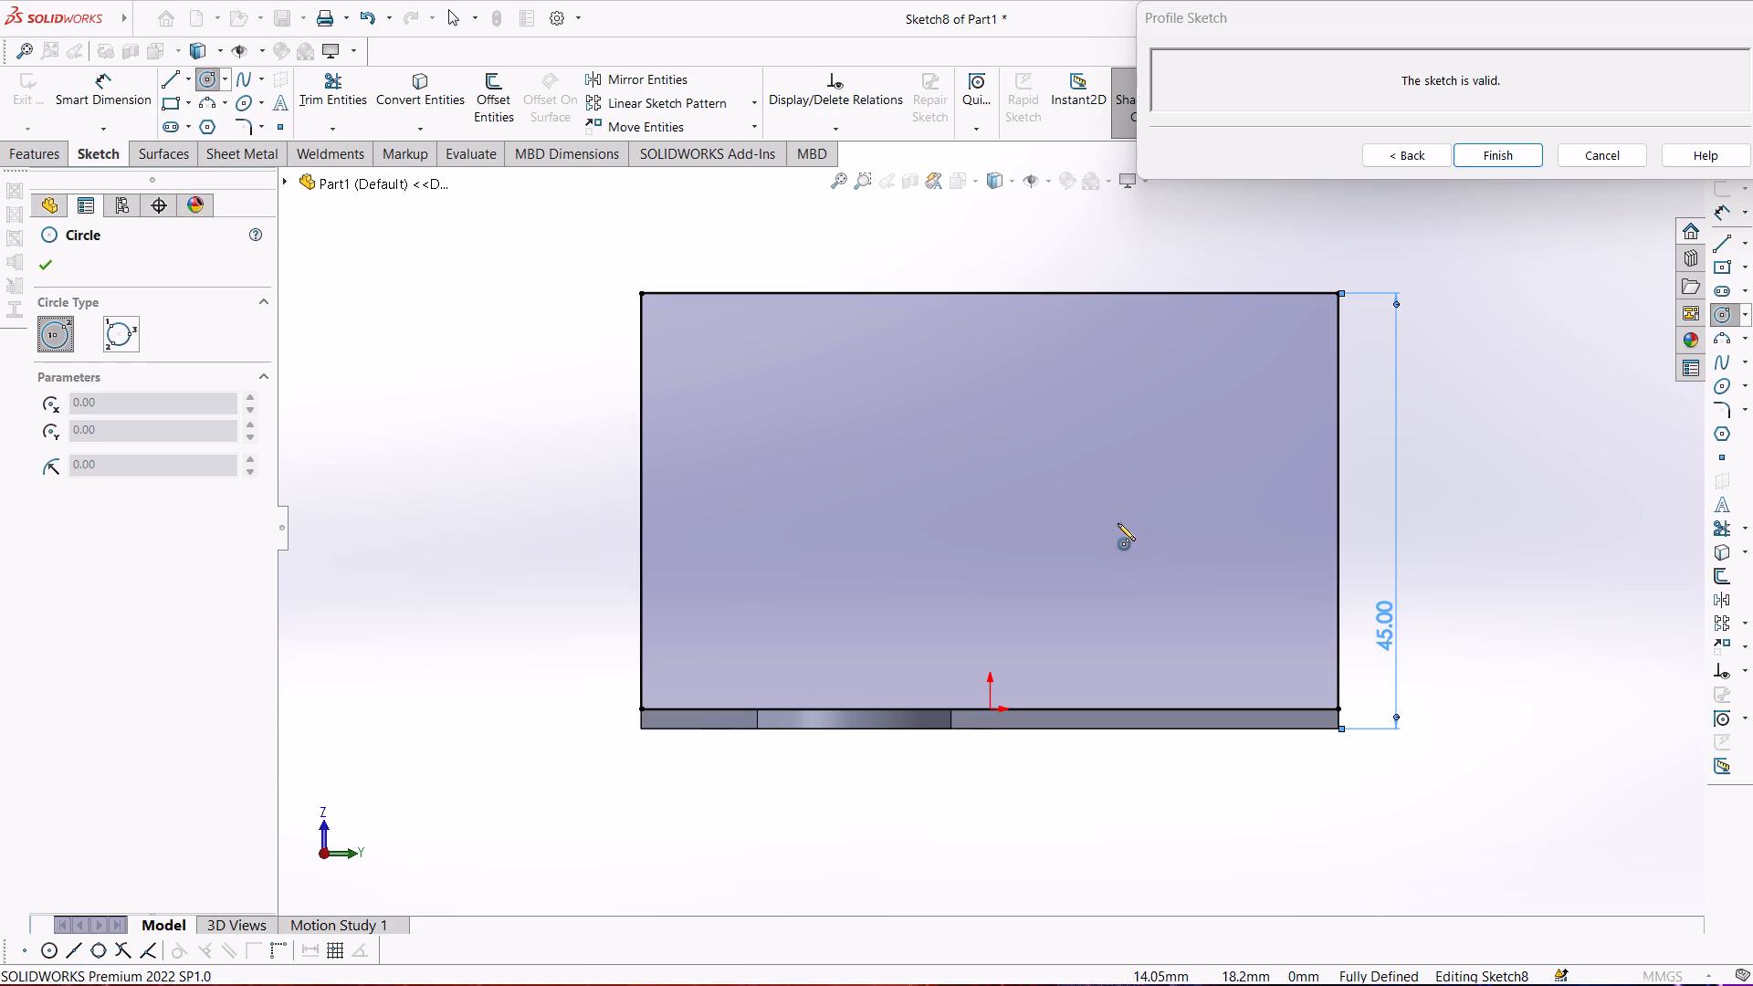
click(1106, 483)
click(1163, 534)
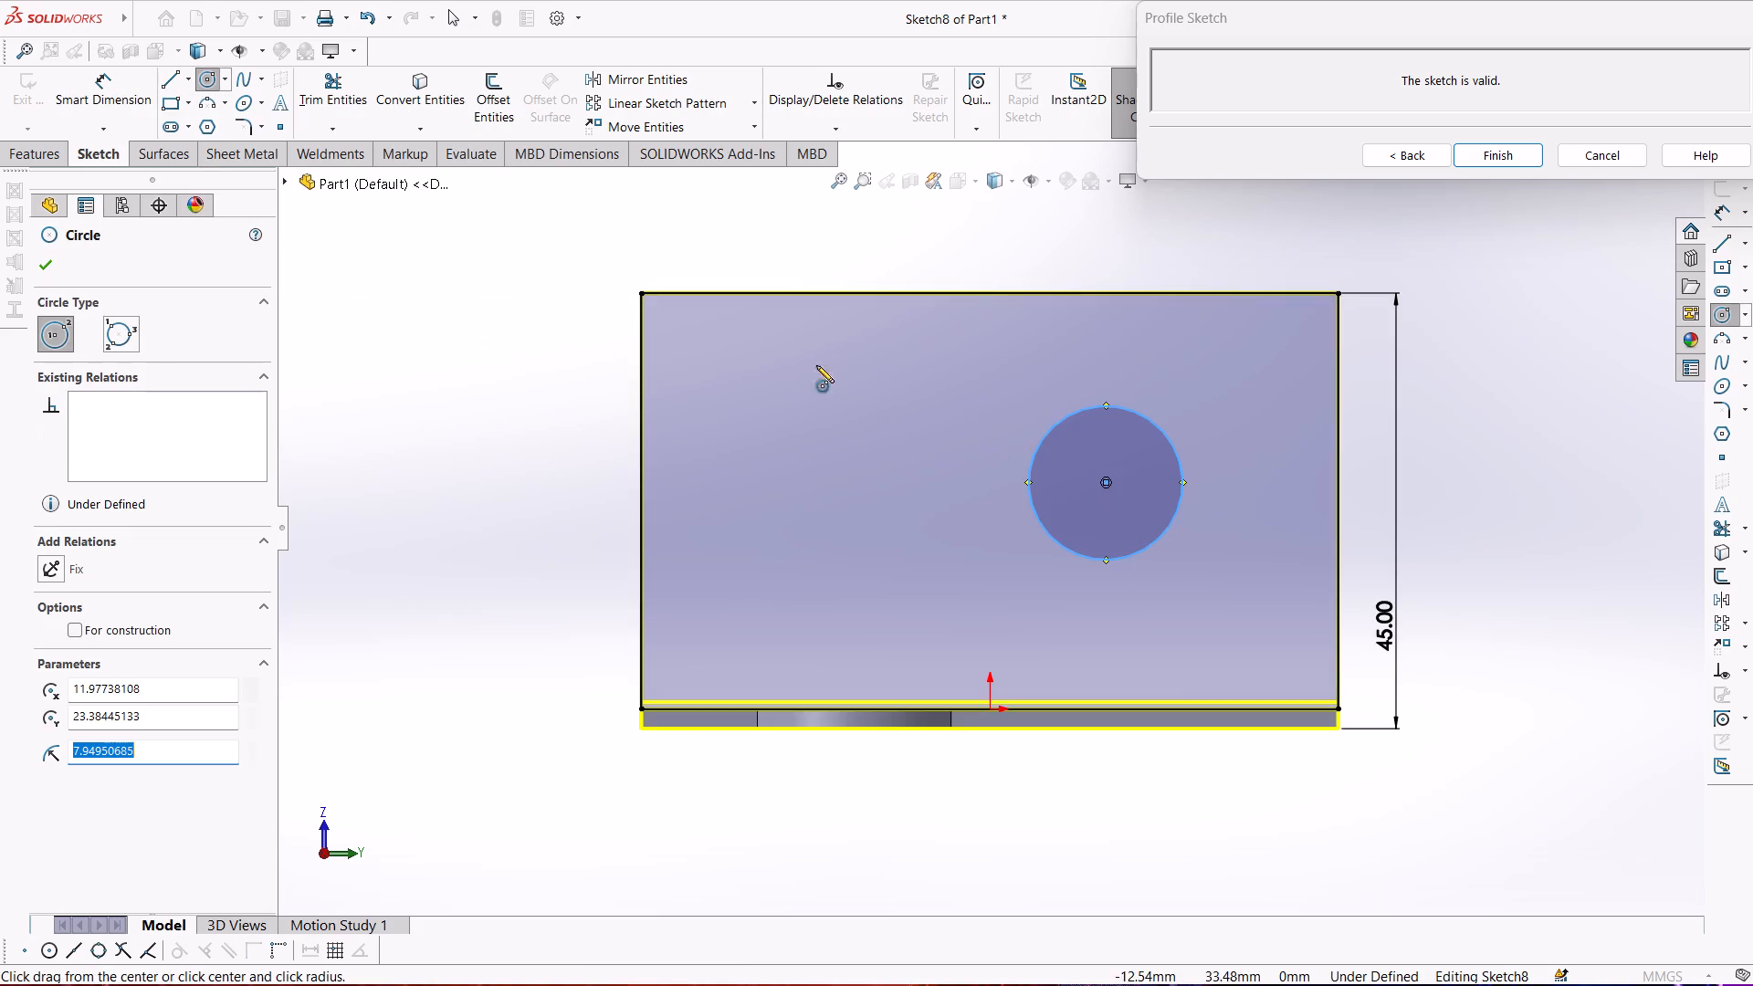
click(116, 97)
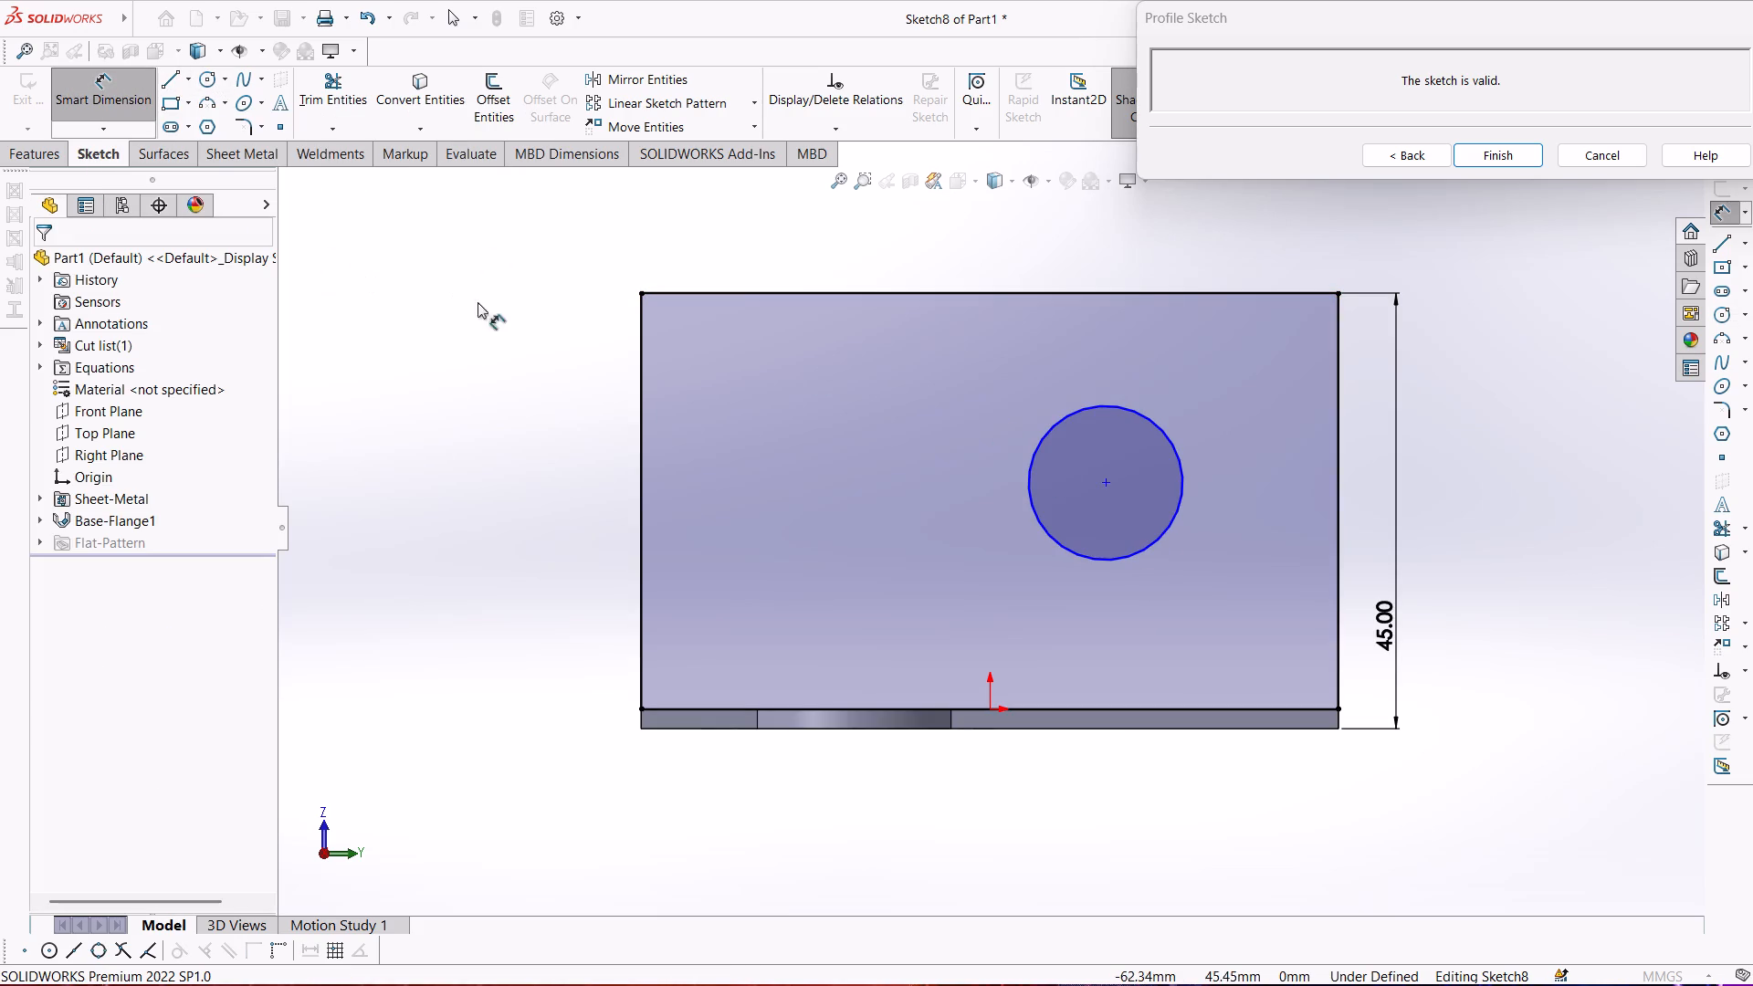
click(1094, 407)
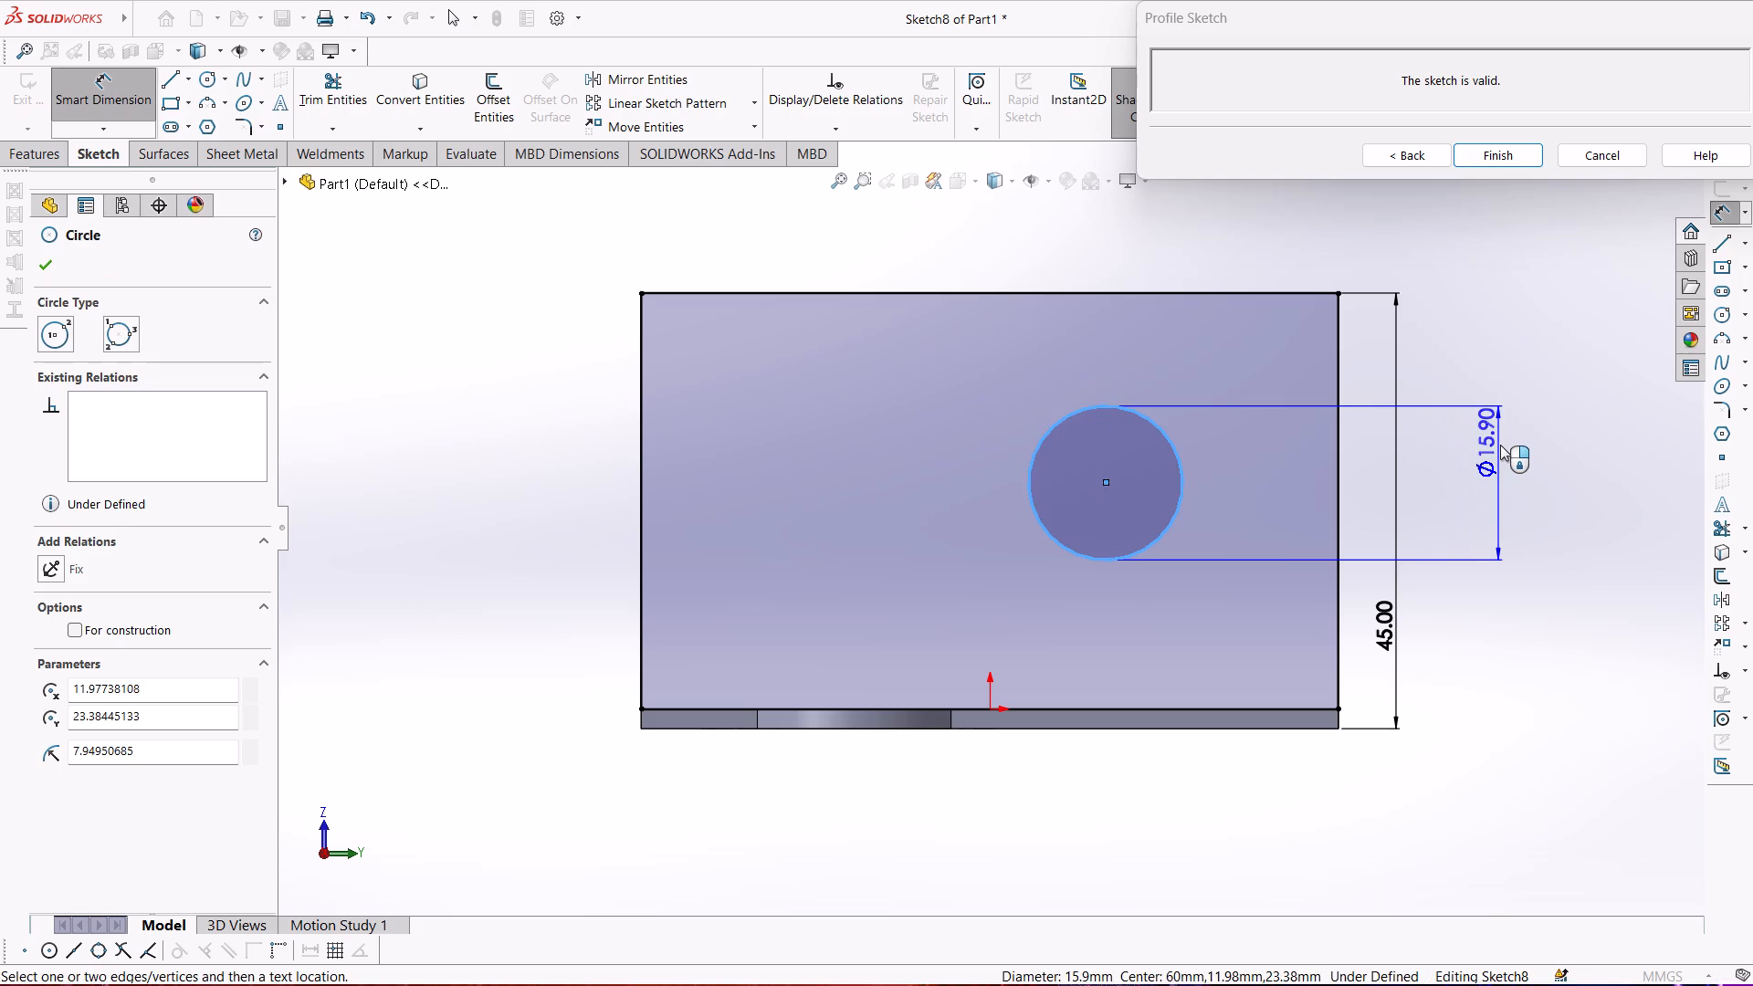
click(1500, 445)
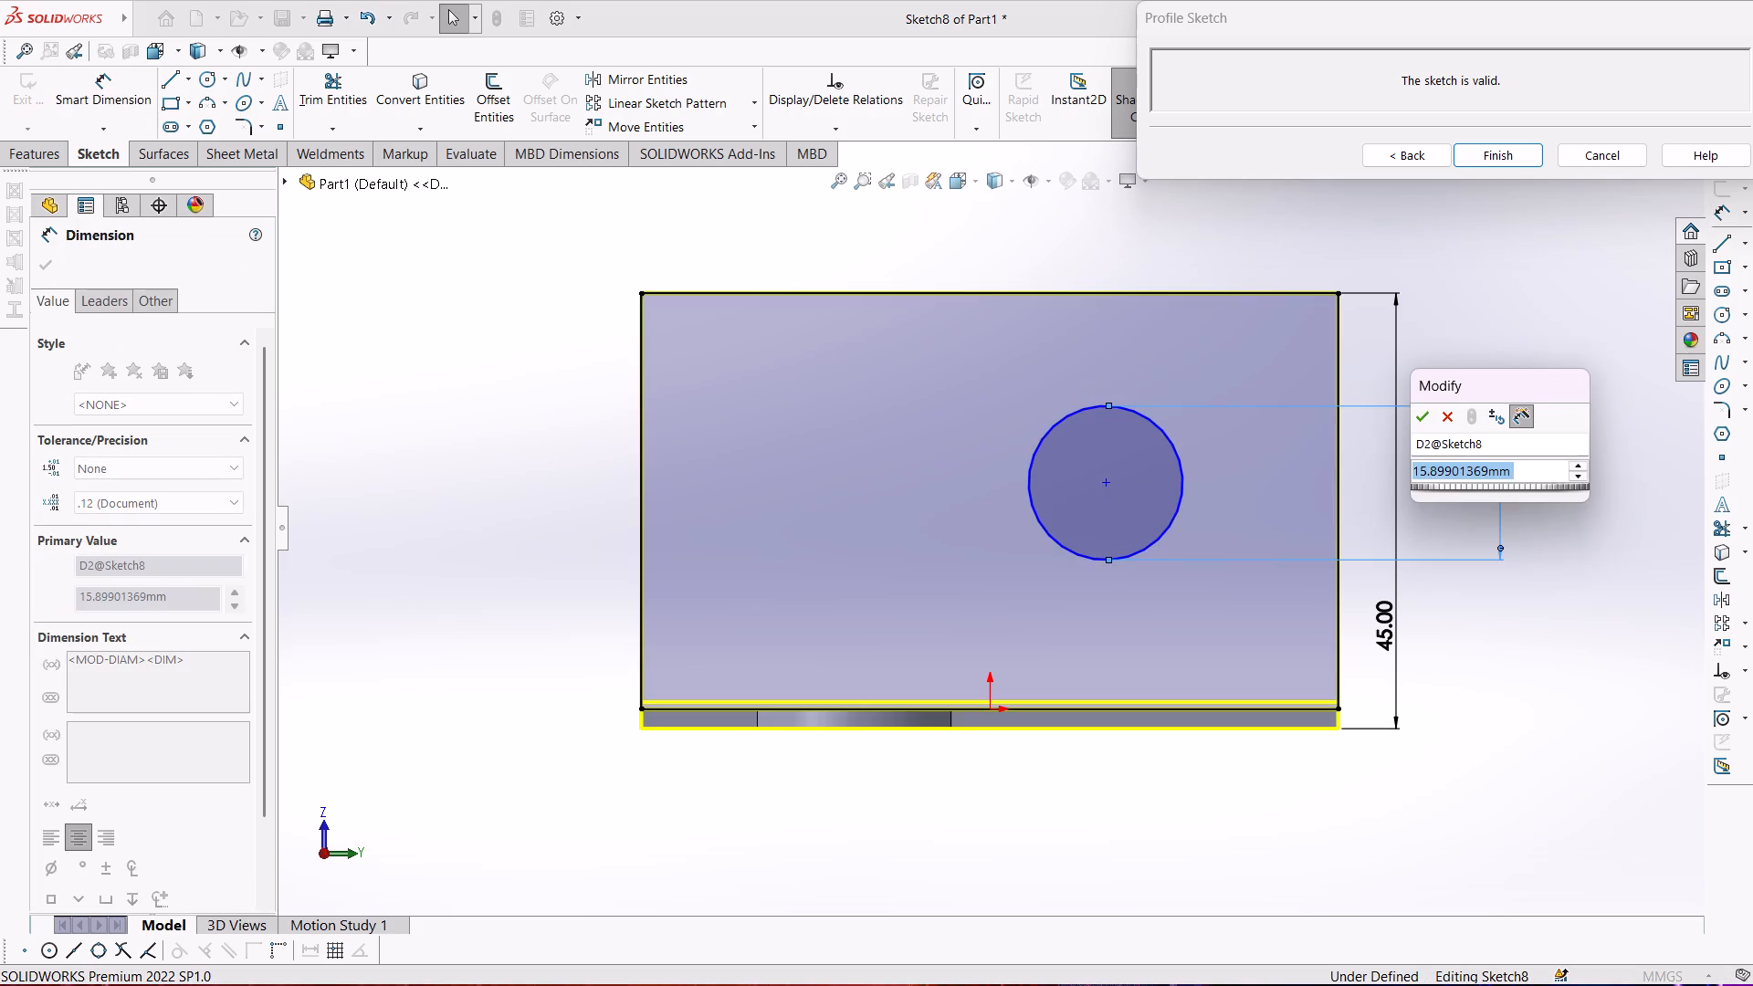
text(24)
key(Return)
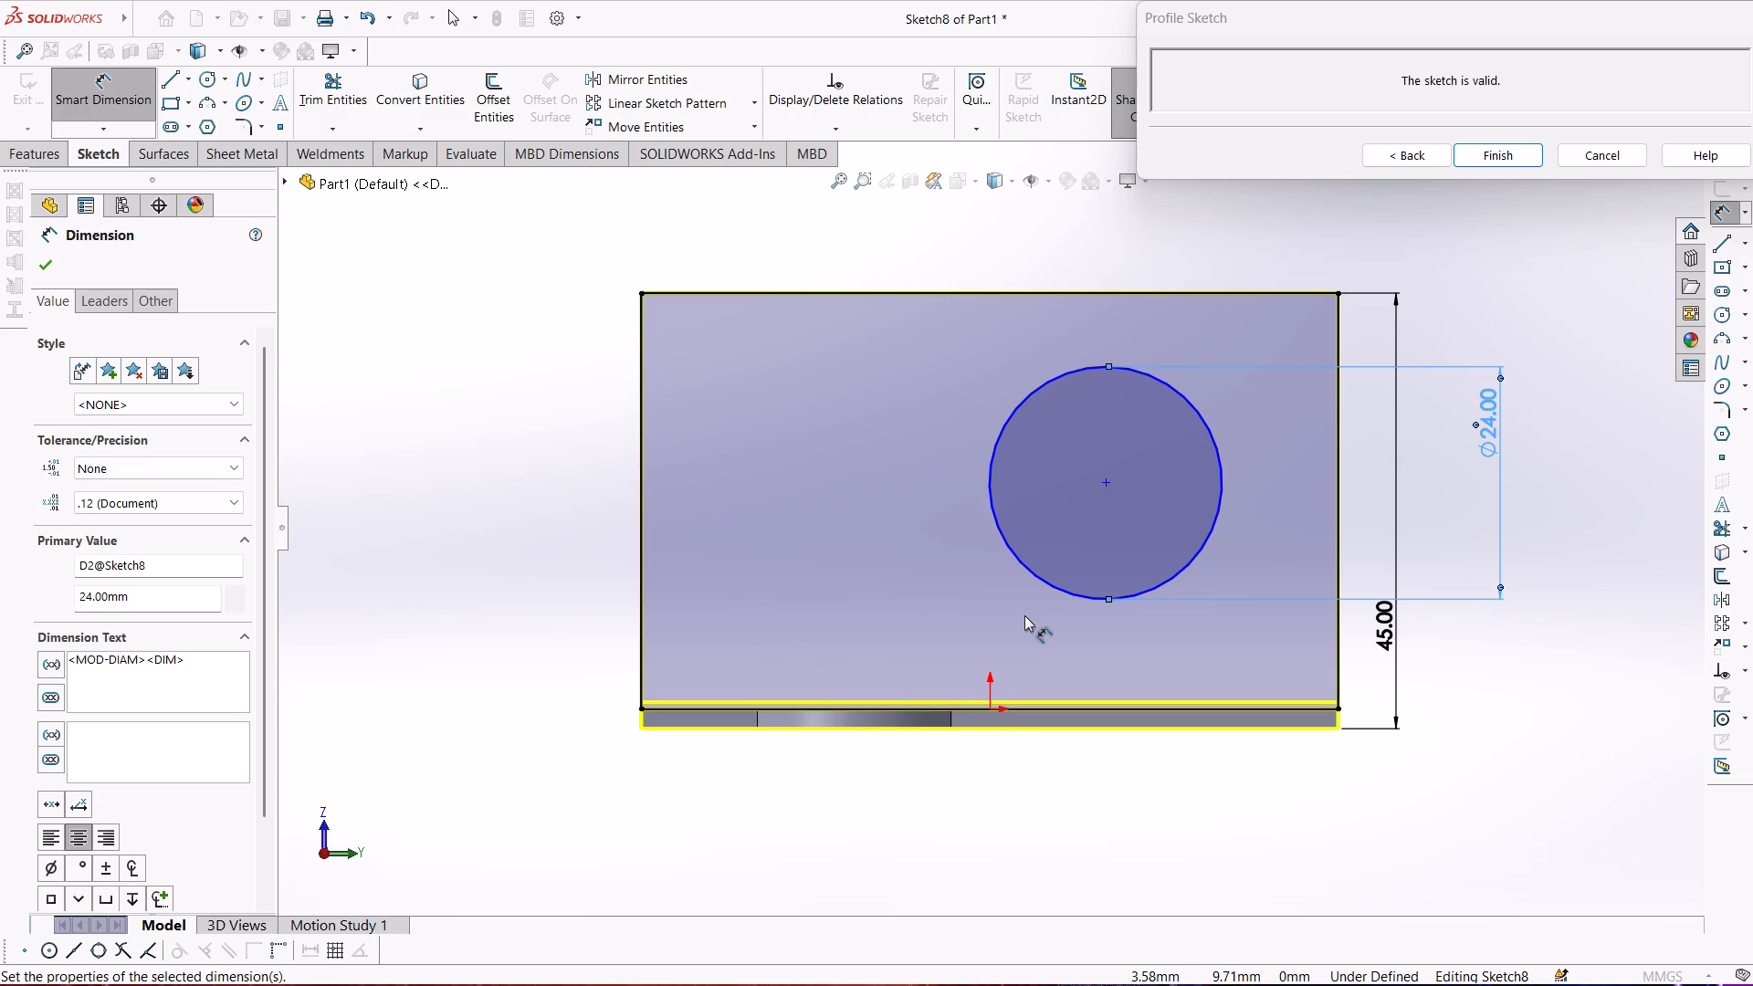
Position the circle's center 20 mm below the flange profile's top edge and 22 mm from its arm-end side edge.
click(1106, 479)
click(1165, 295)
click(1599, 404)
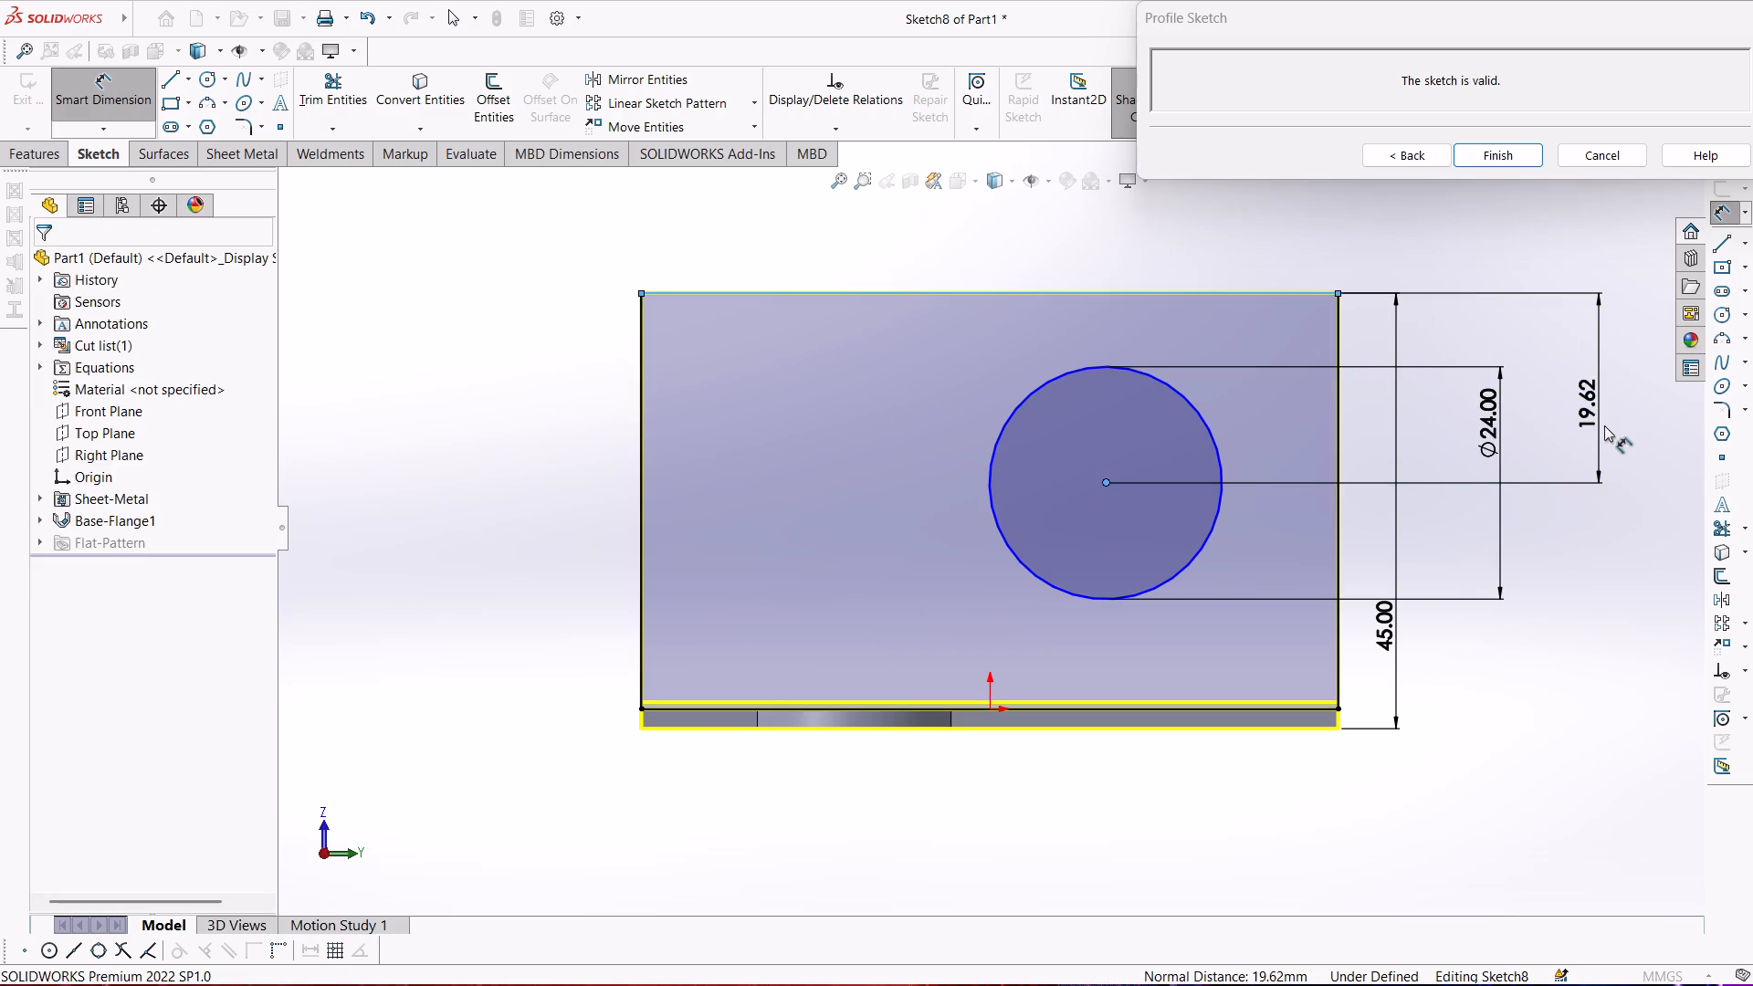
text(20)
key(Return)
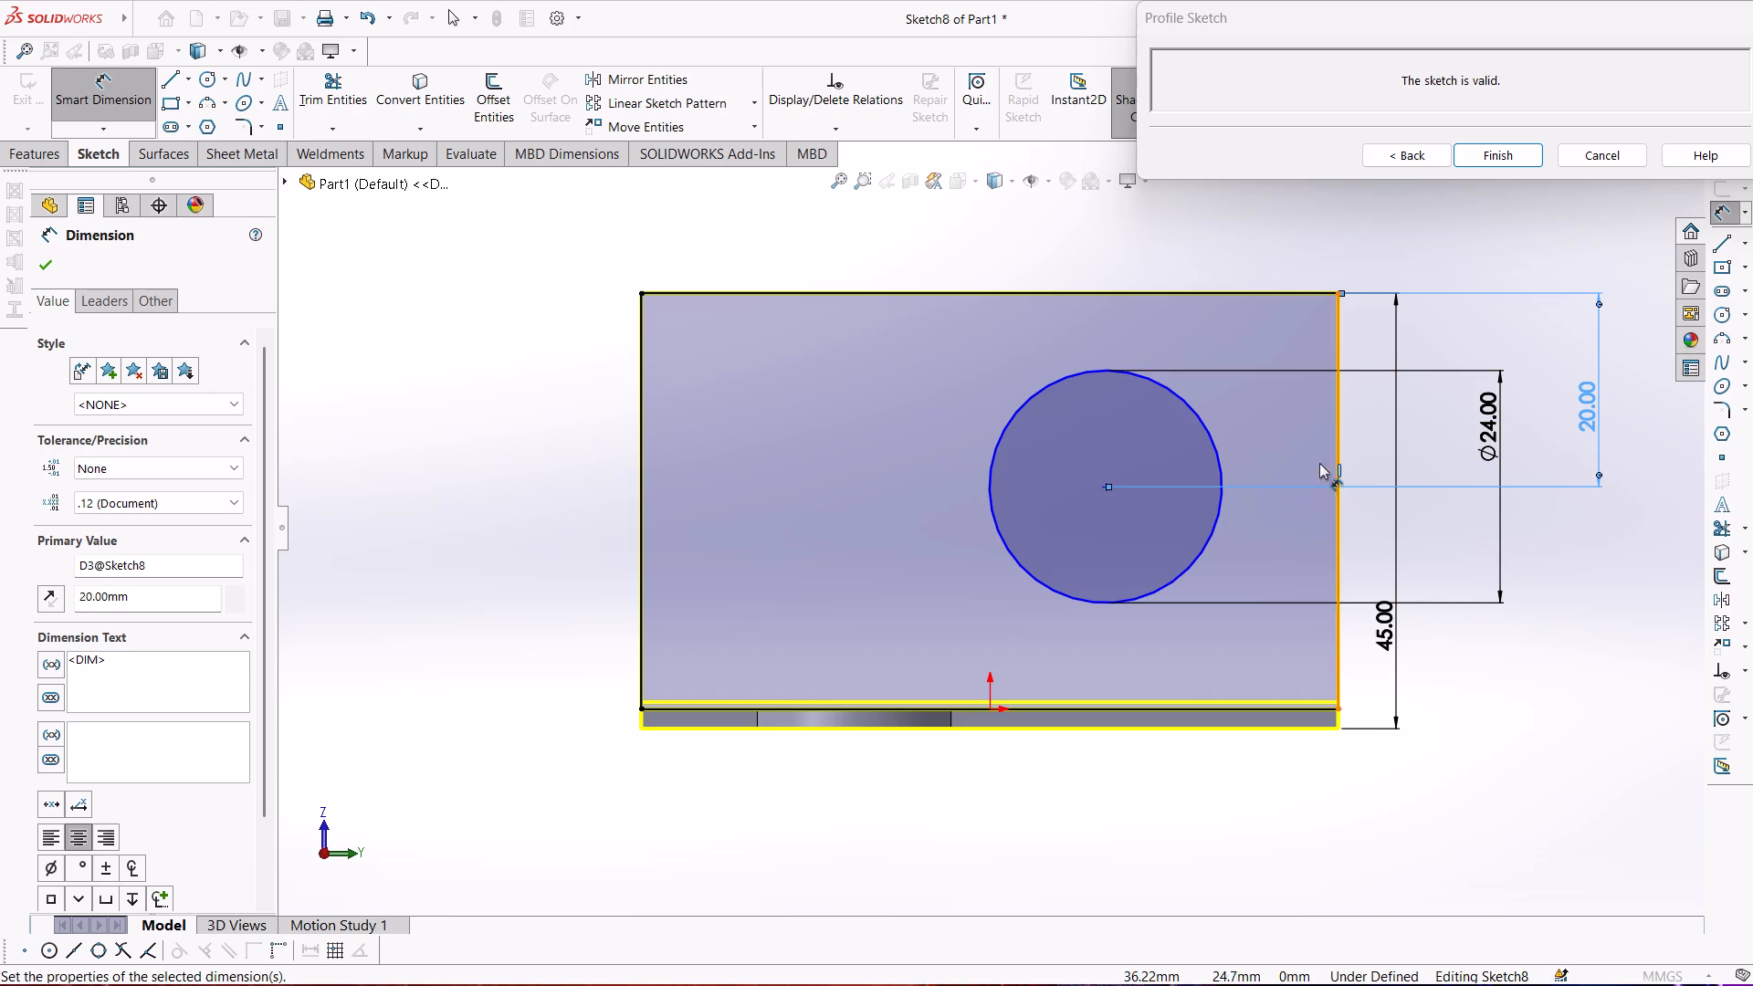
click(1104, 485)
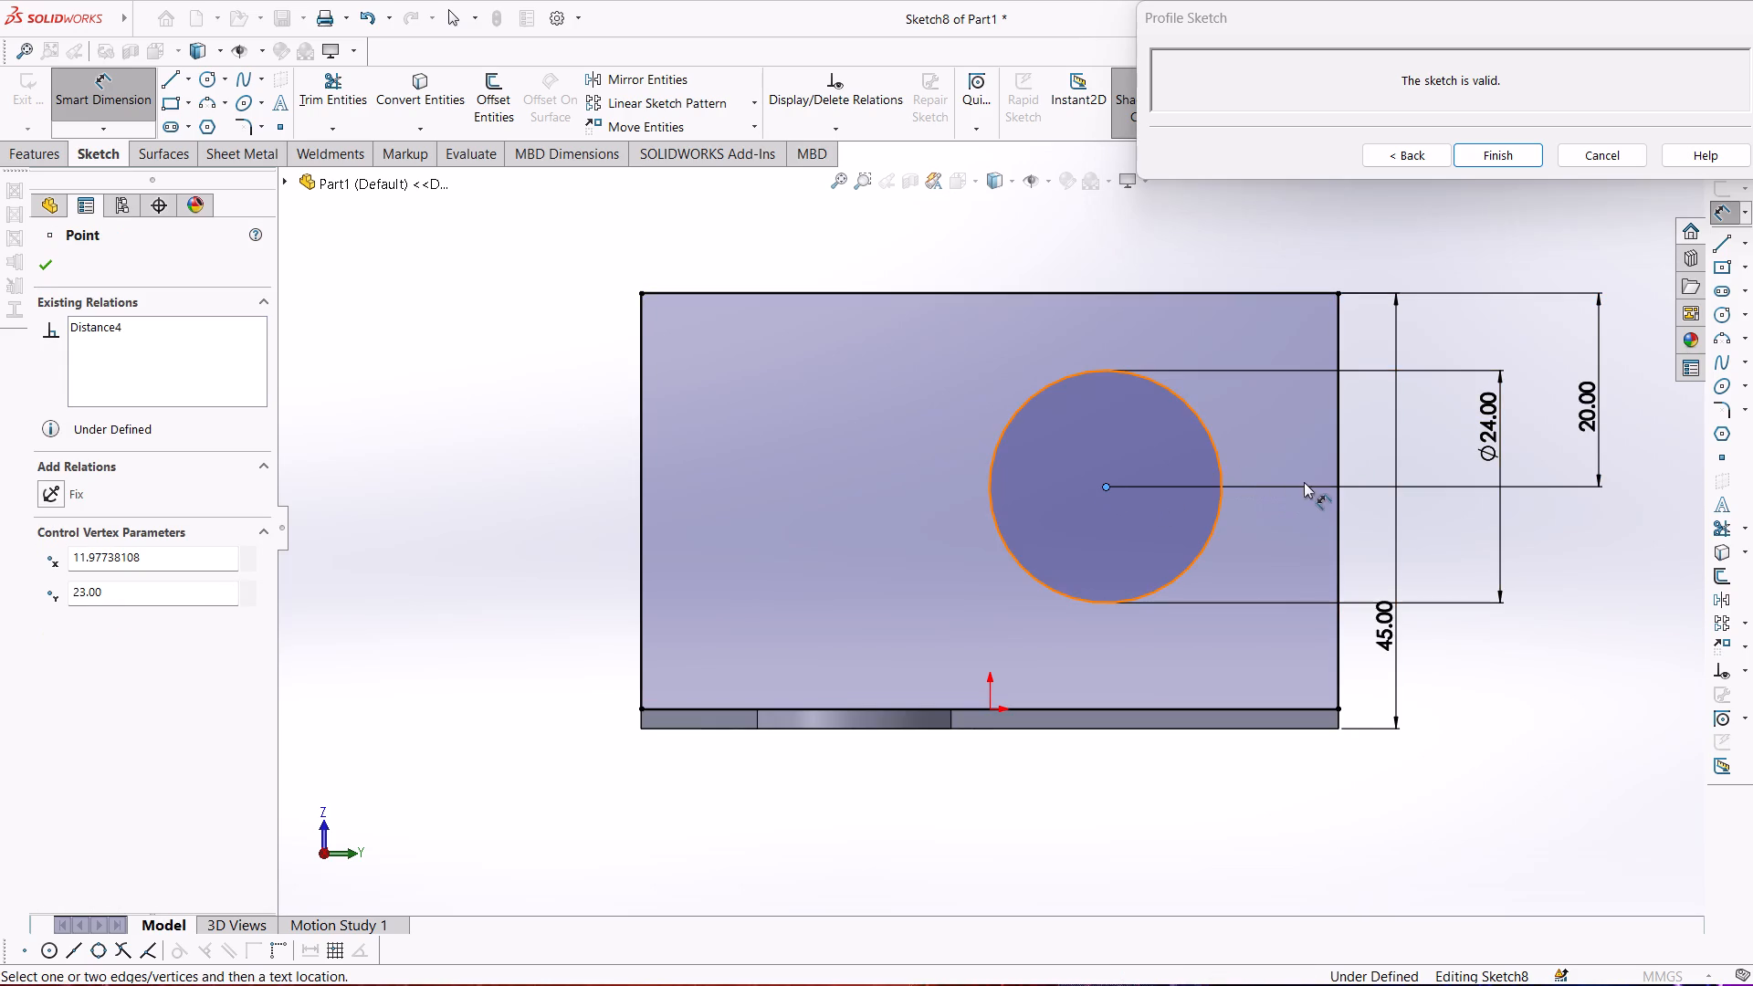
click(1334, 495)
click(1199, 239)
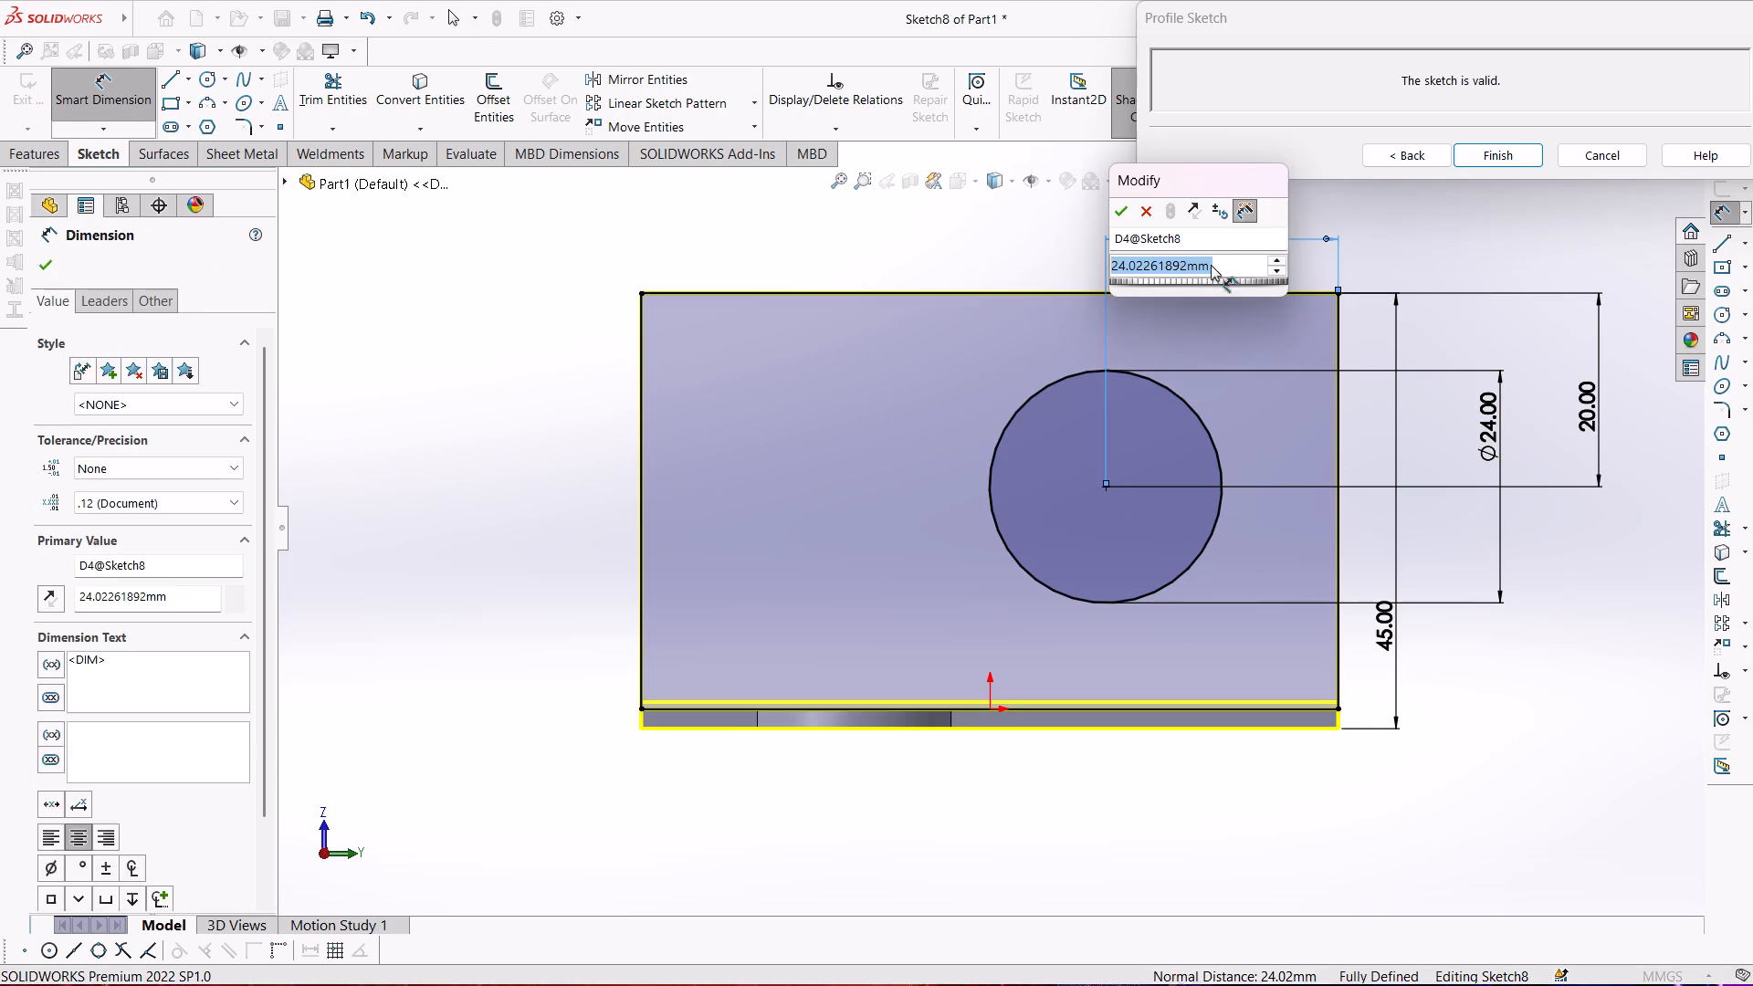
text(22)
key(Return)
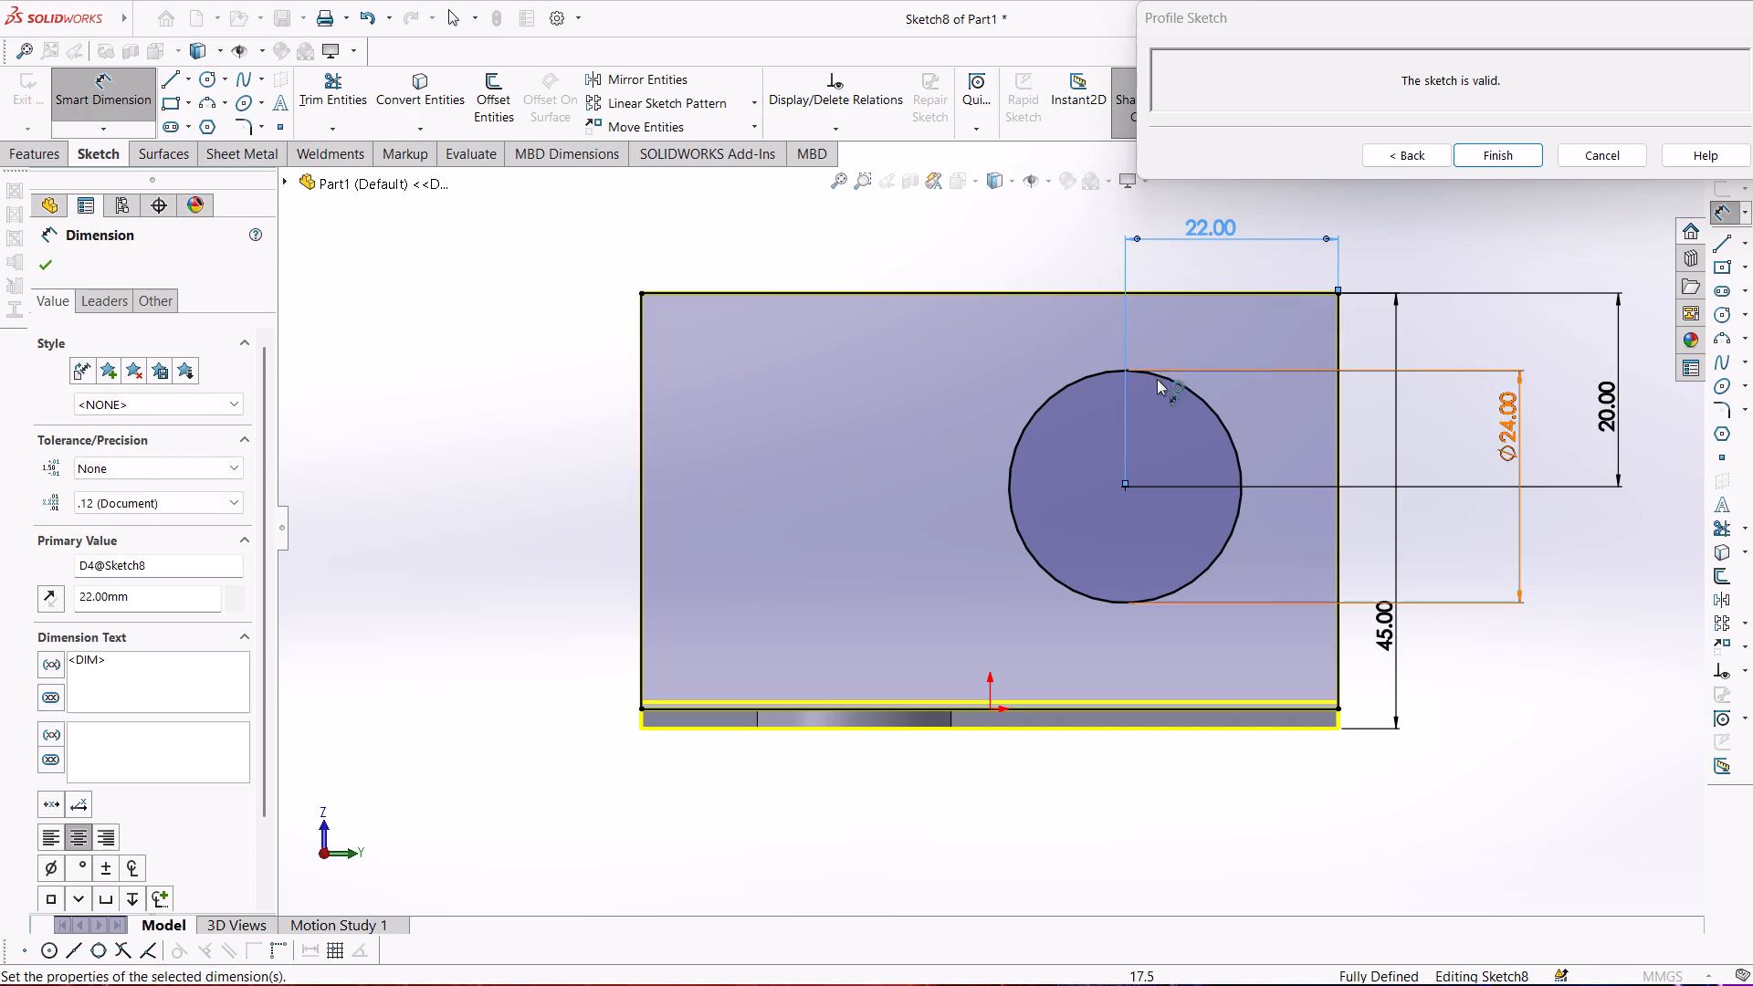
middle_drag(999, 729, 1006, 698)
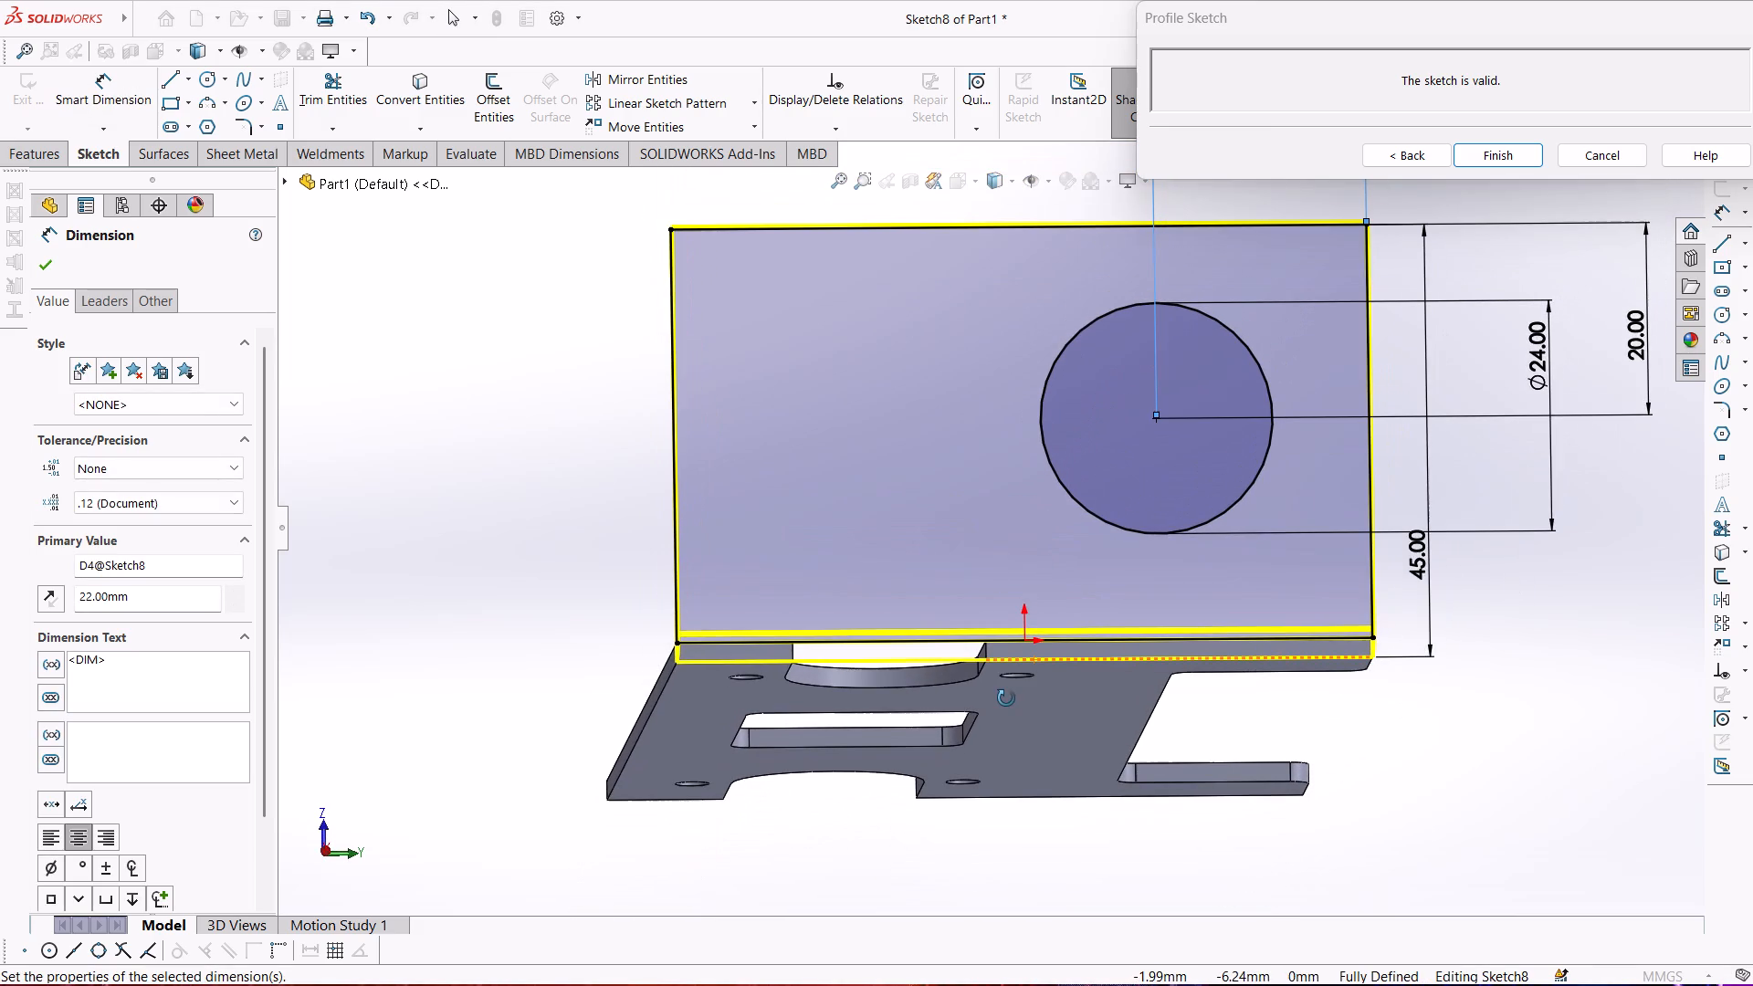
Replace the circle's 22 mm dimension from the arm-end edge with a 22 mm dimension from the flange profile's opposite, slot-side edge.
middle_drag(1006, 698, 1105, 792)
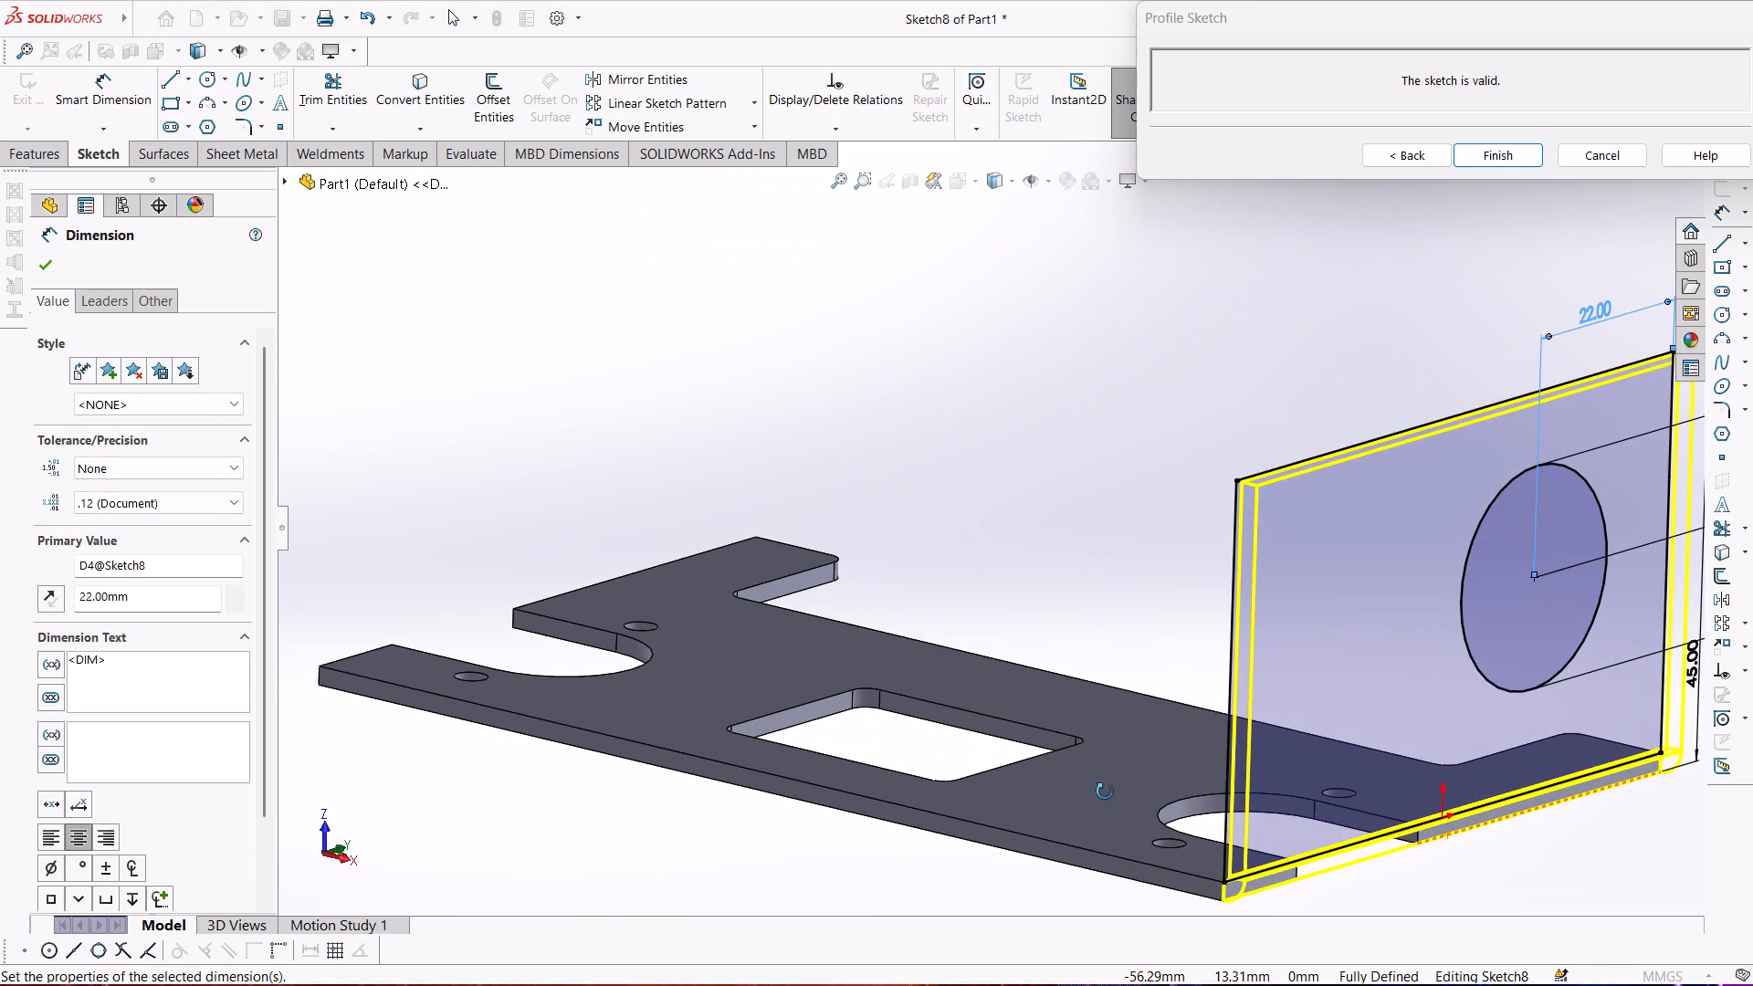
middle_drag(1105, 792, 1010, 814)
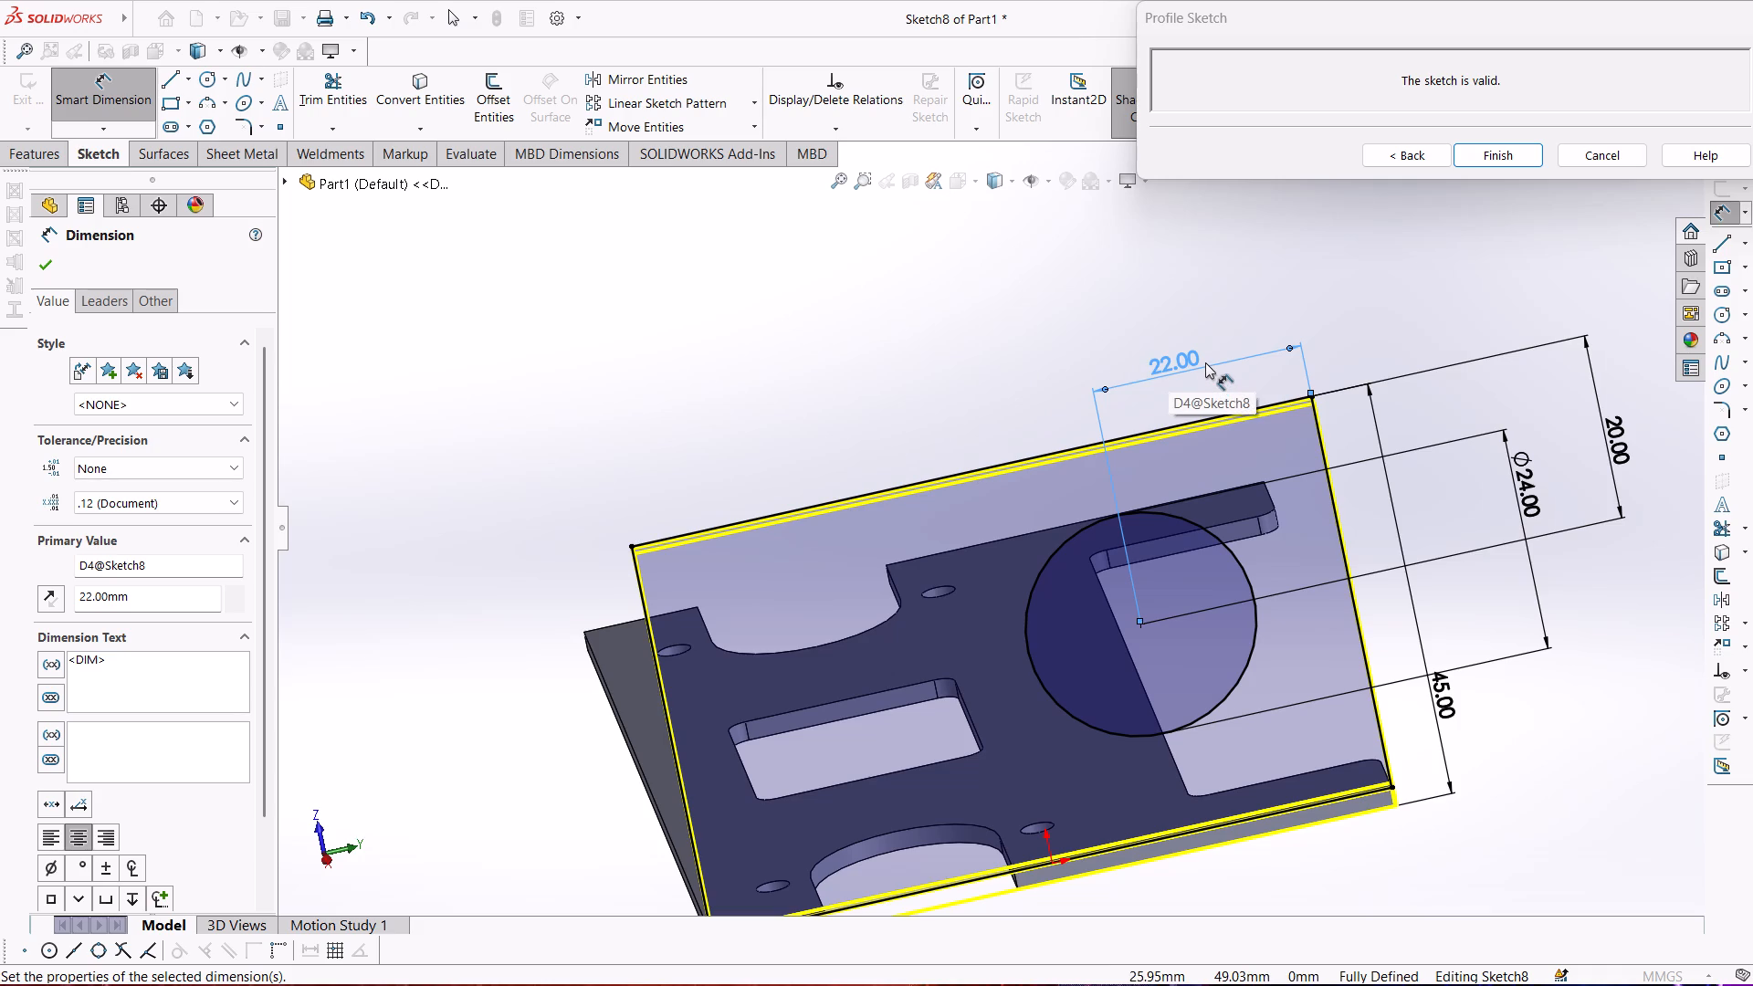
key(Delete)
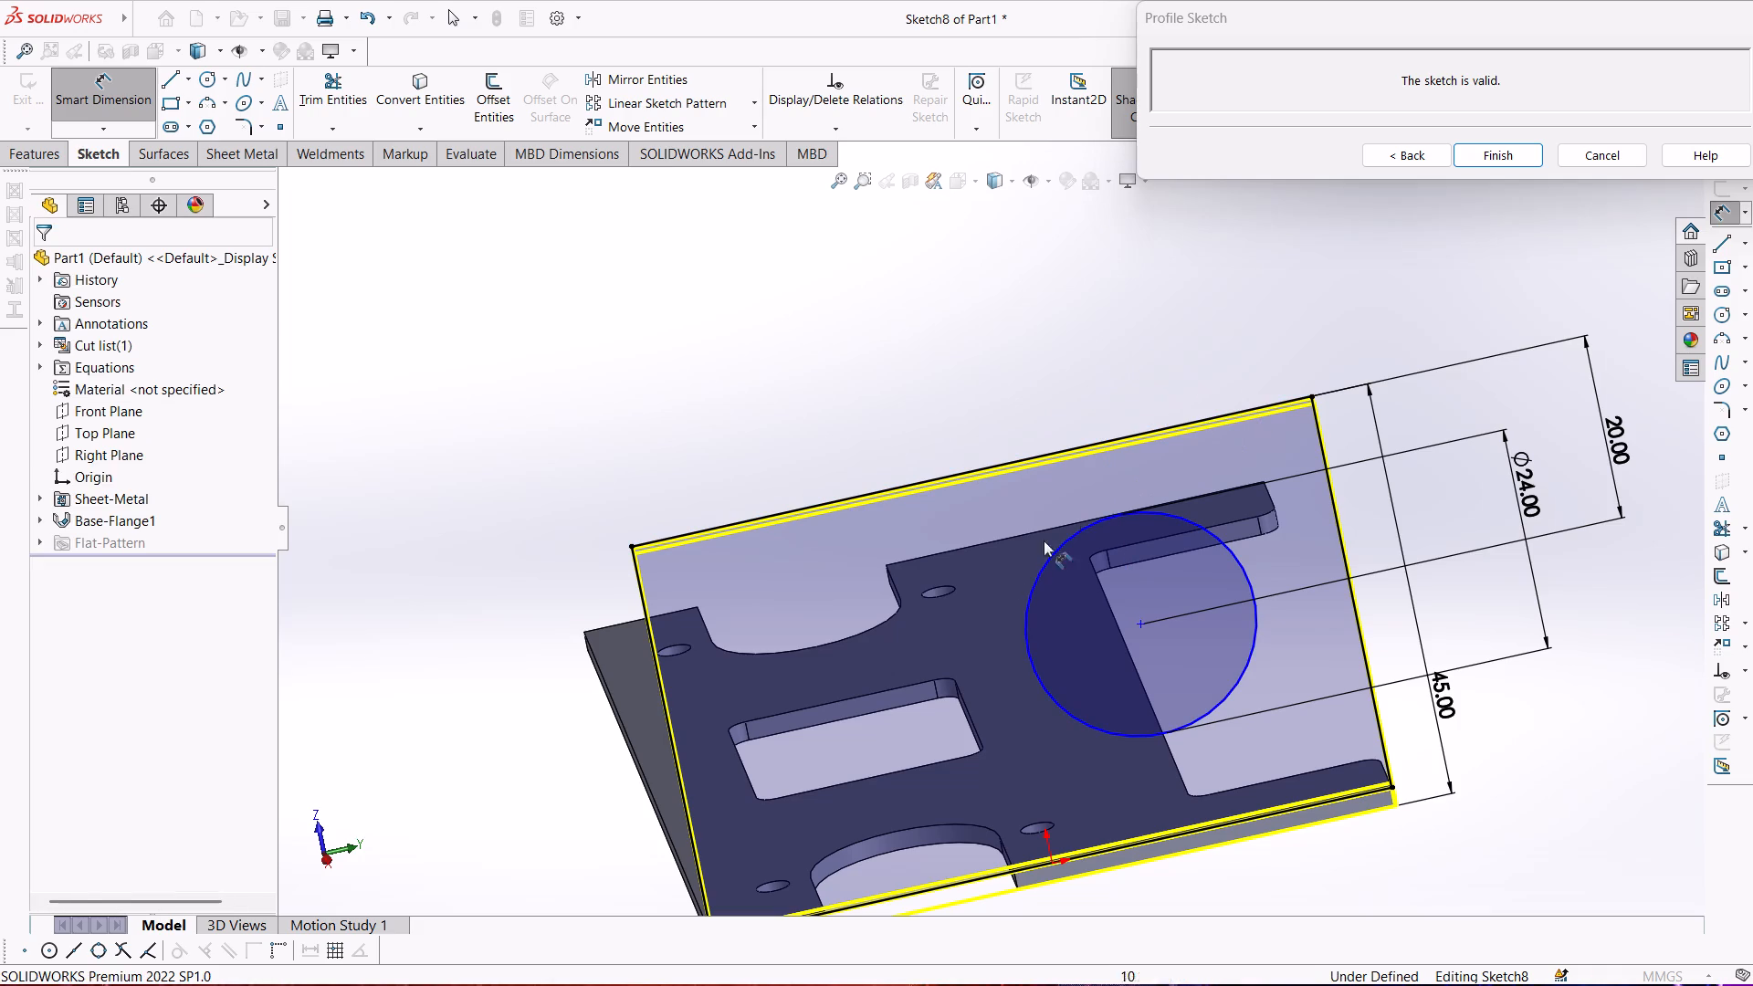
click(649, 612)
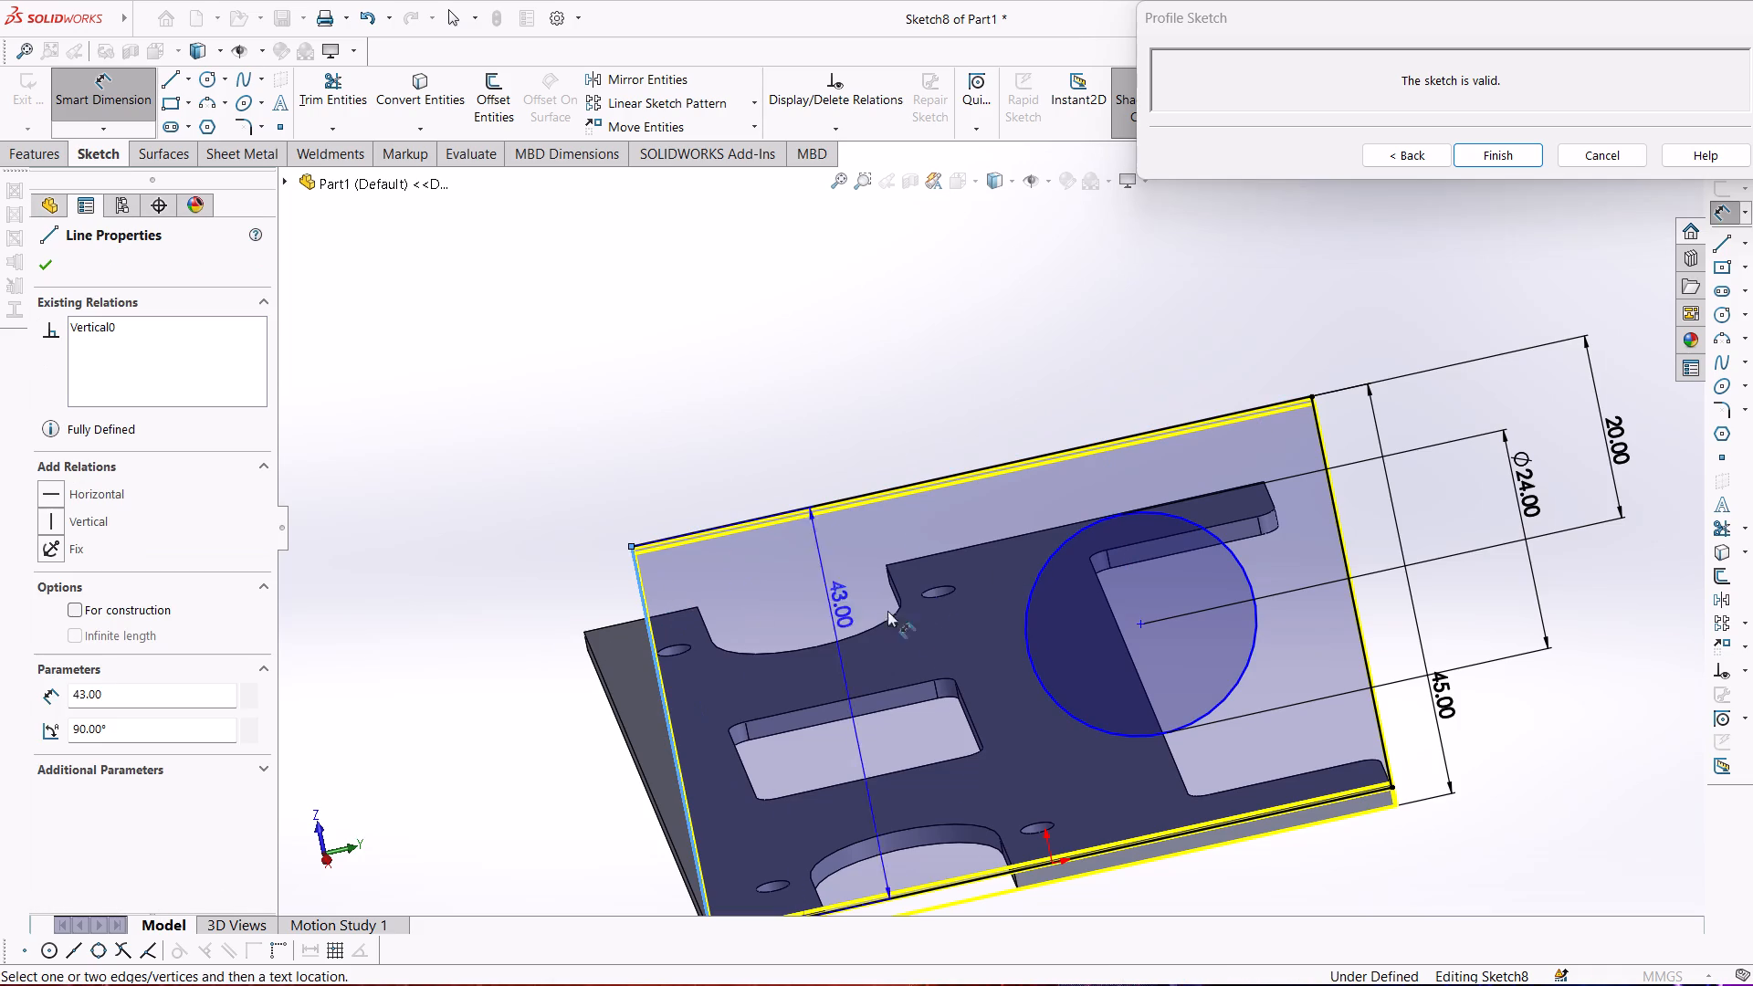
click(1139, 626)
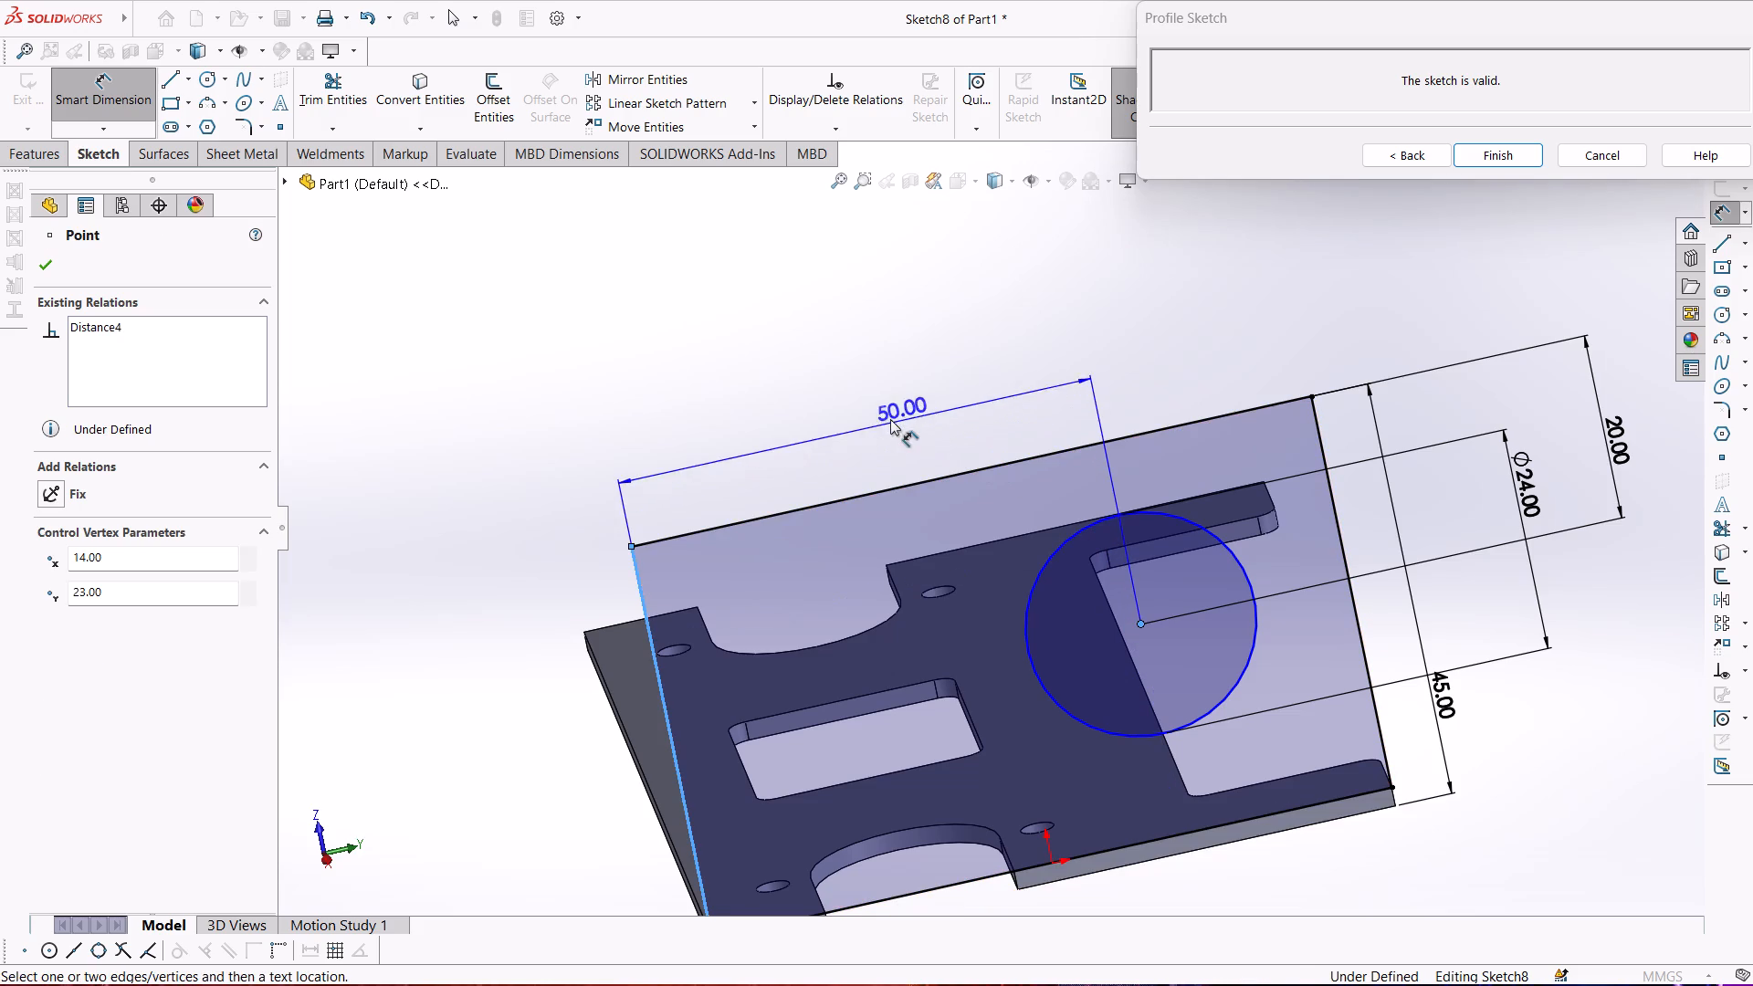
click(880, 416)
text(22)
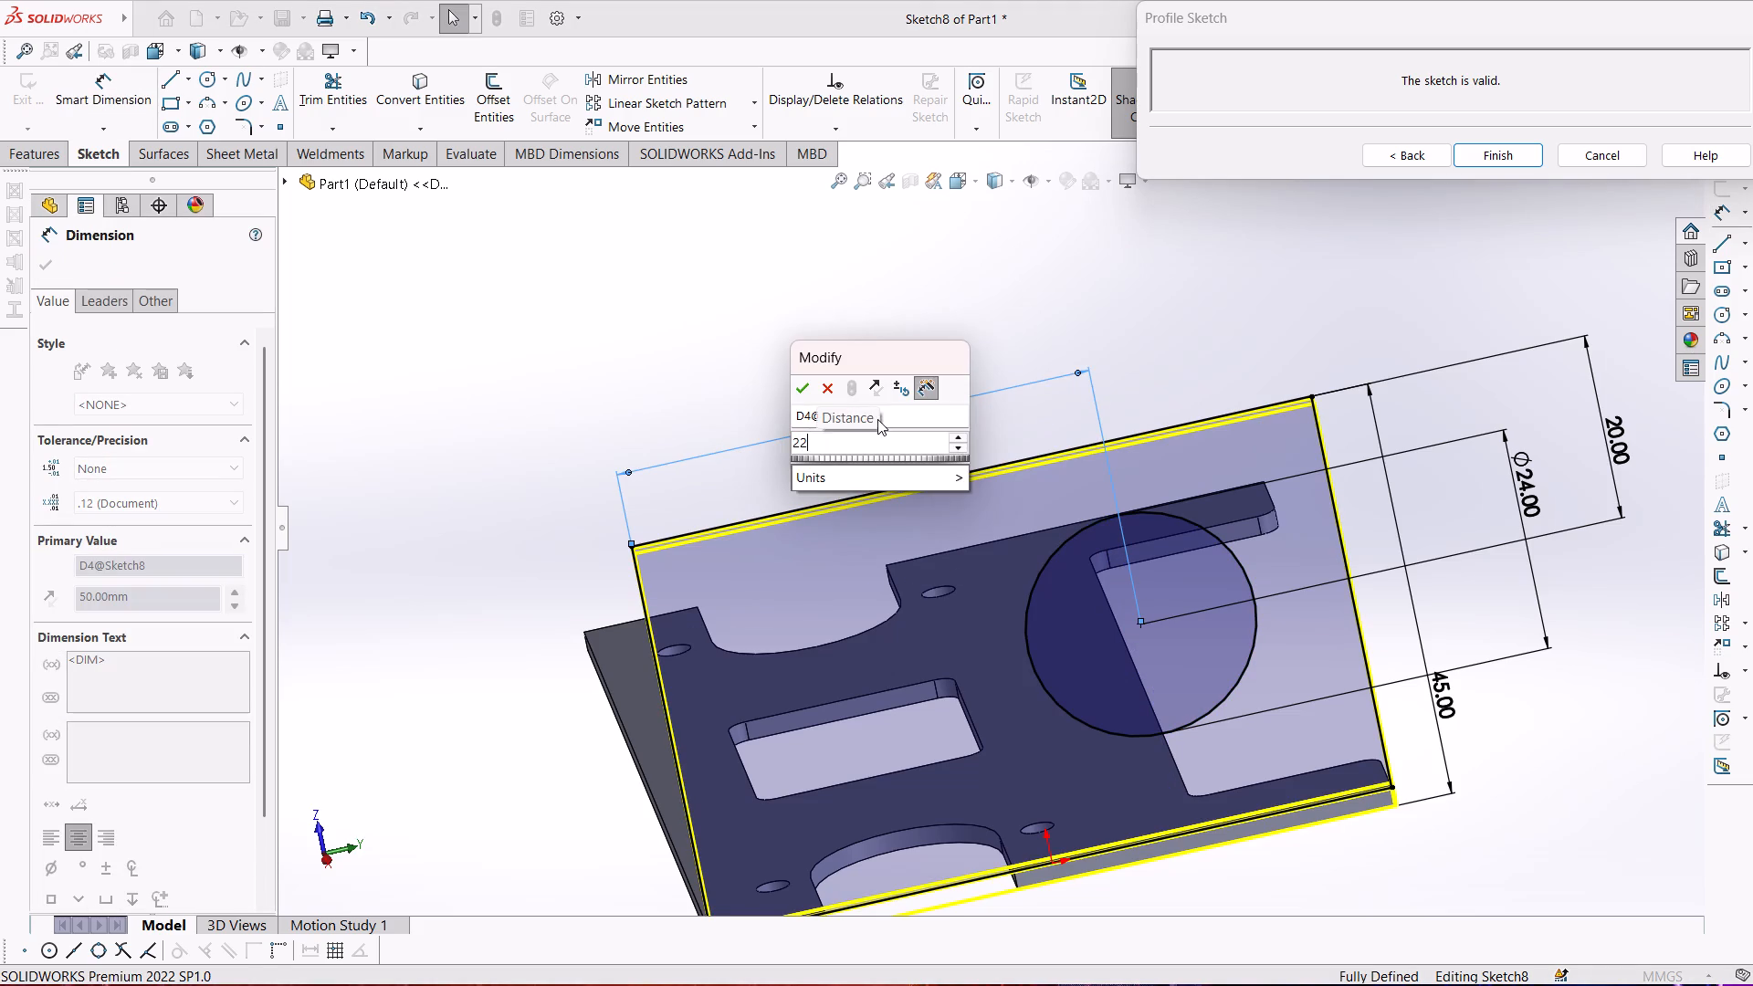
key(Return)
Draw two small circles of about 2.2 mm and 2.3 mm radius, one on each side of the 24 mm circle, level with its center.
scroll(822, 547, up, 2)
middle_drag(814, 595, 761, 591)
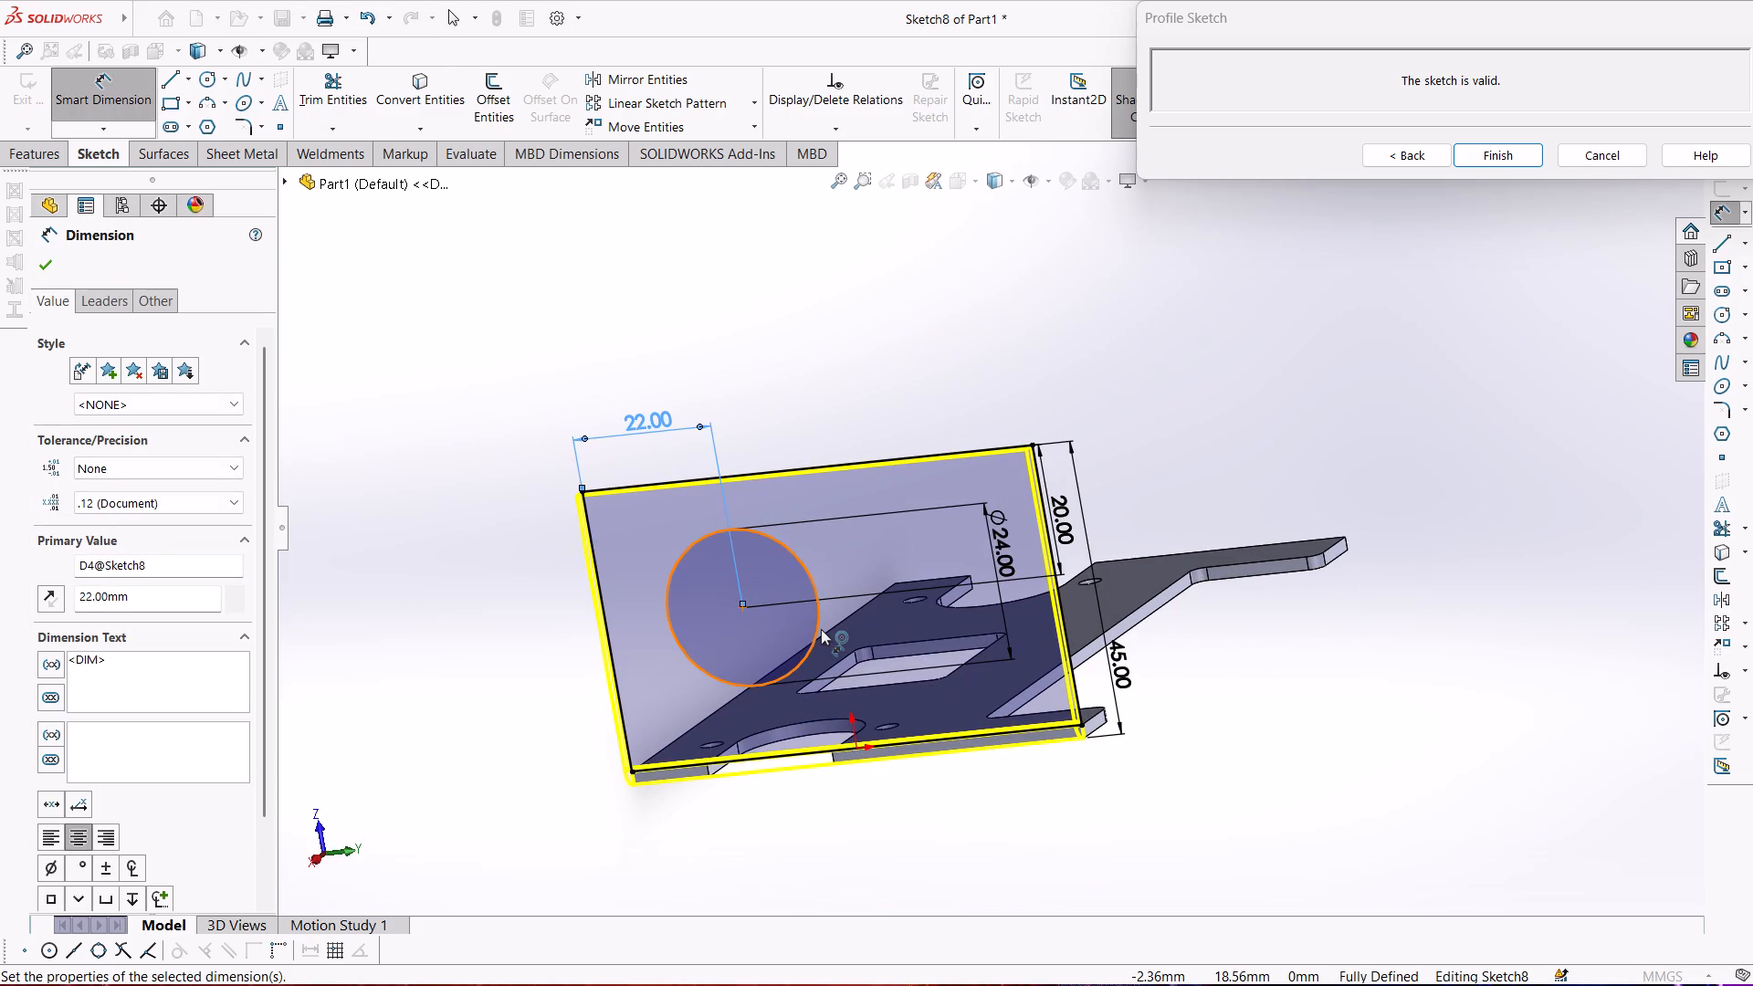
key(ctrl+8)
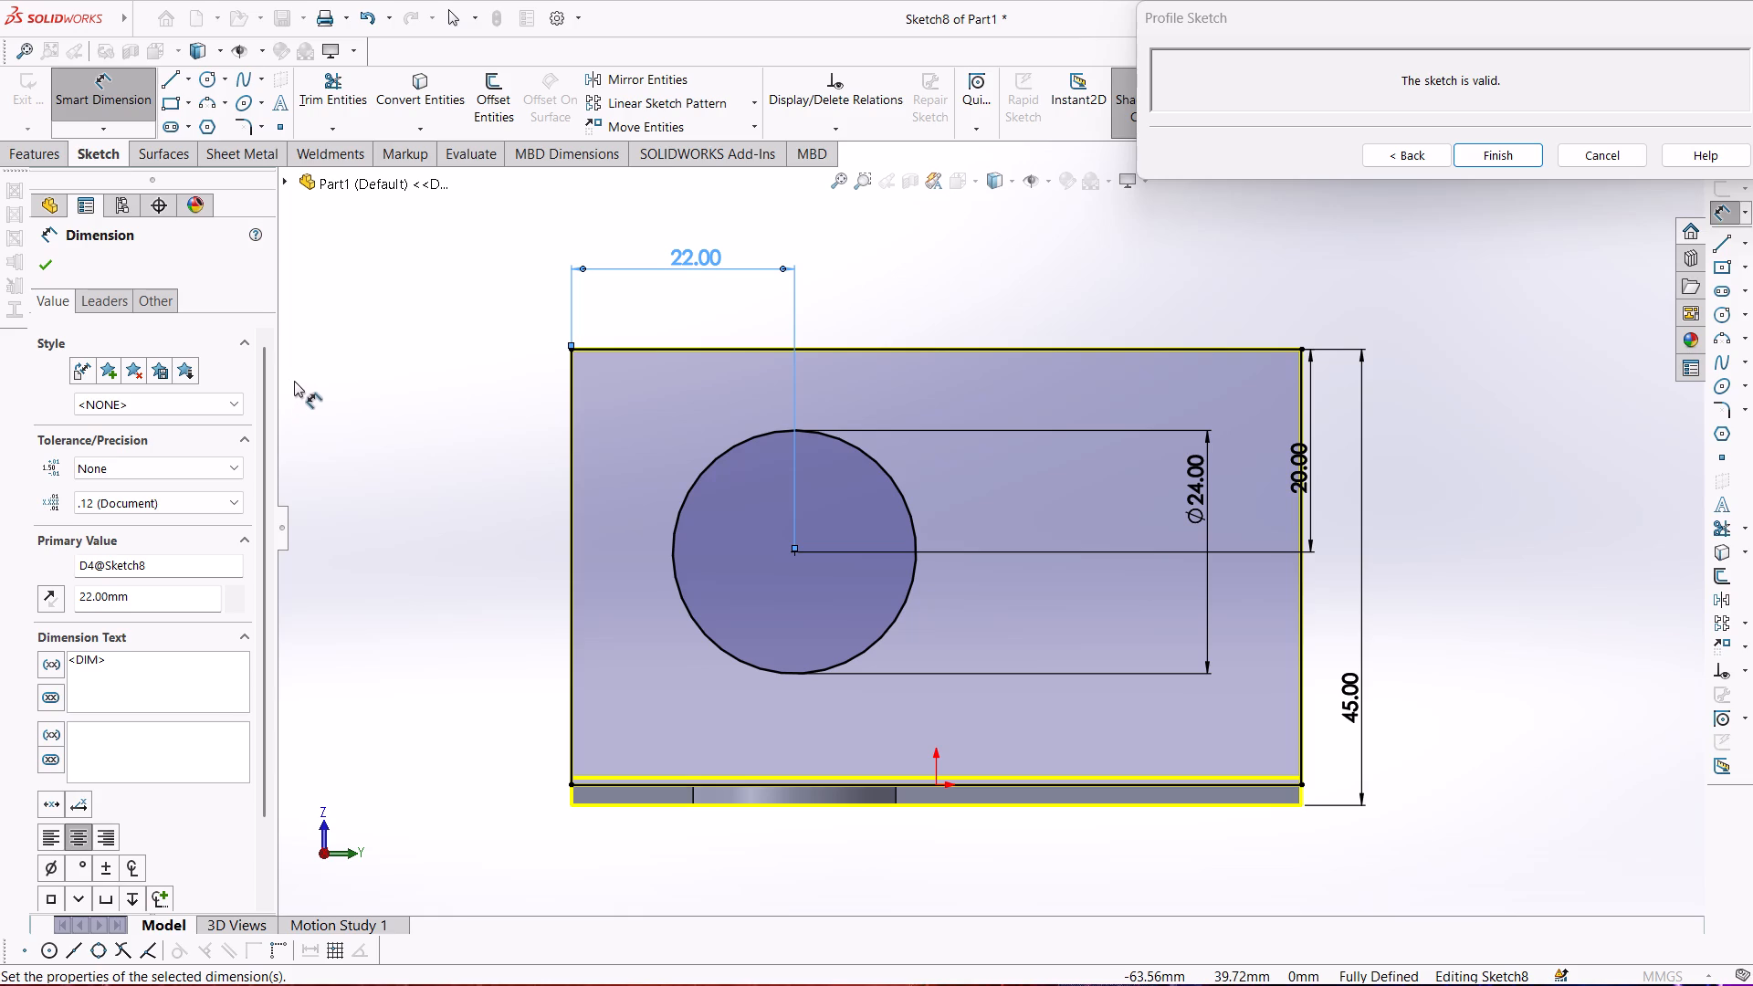
click(202, 73)
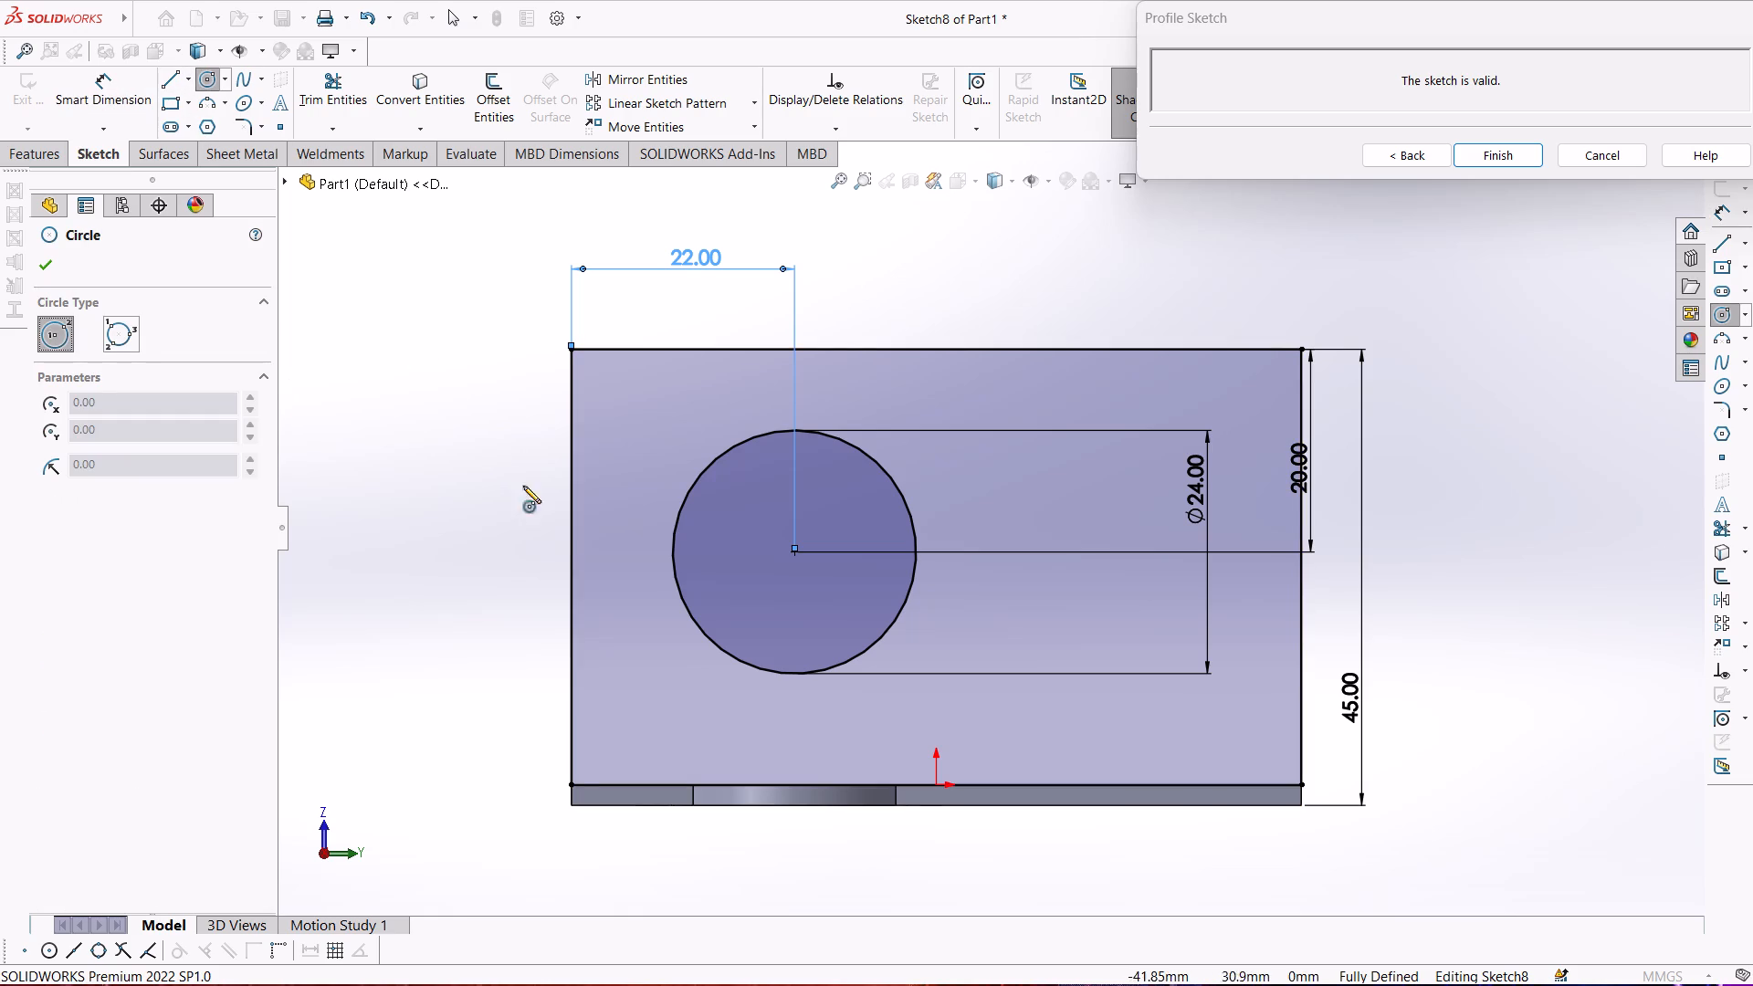
click(613, 547)
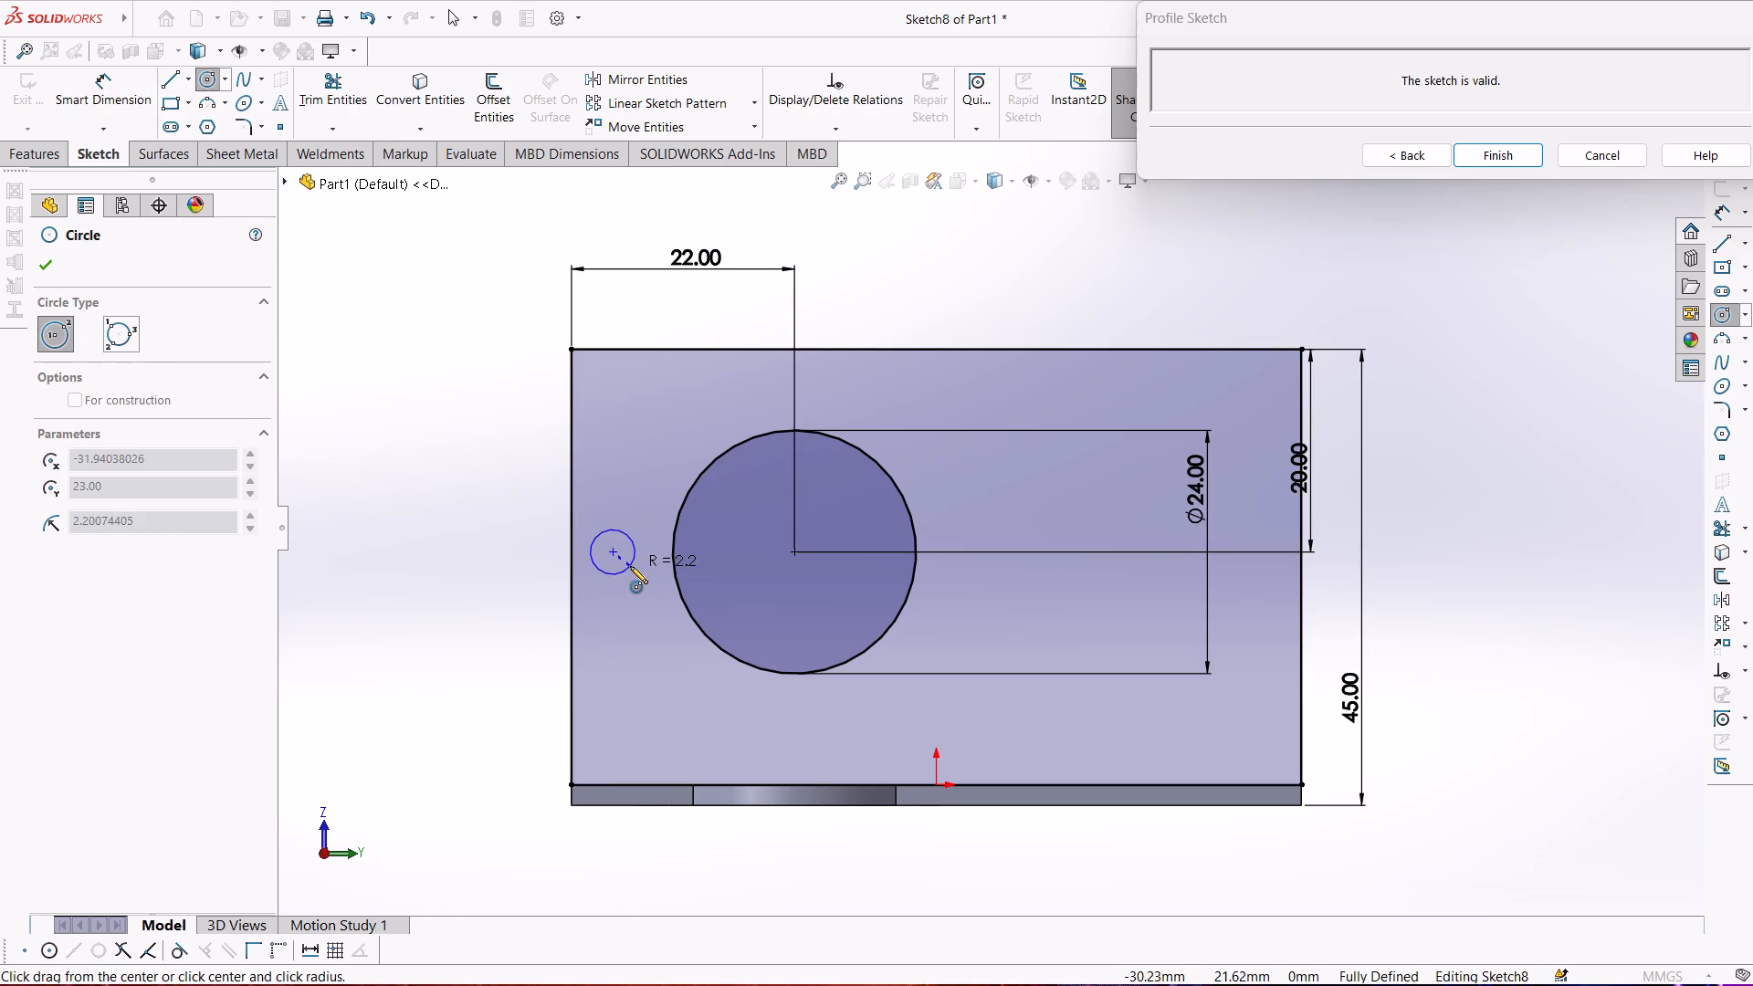
click(630, 566)
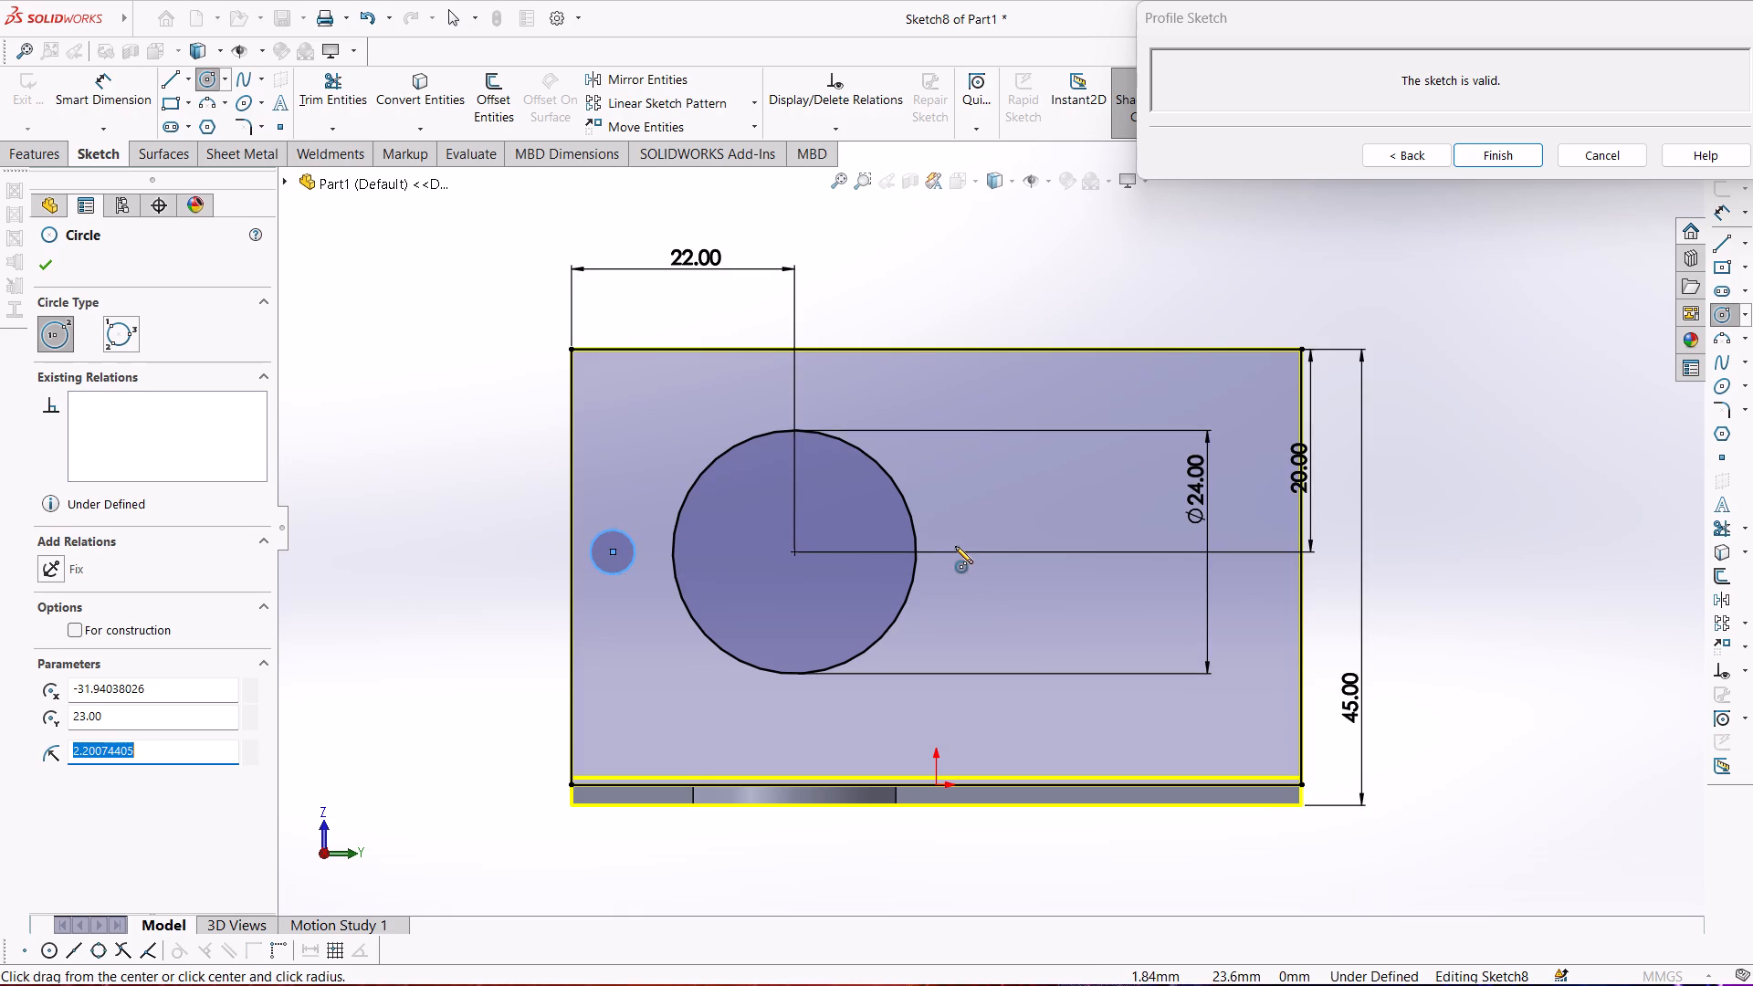
click(966, 551)
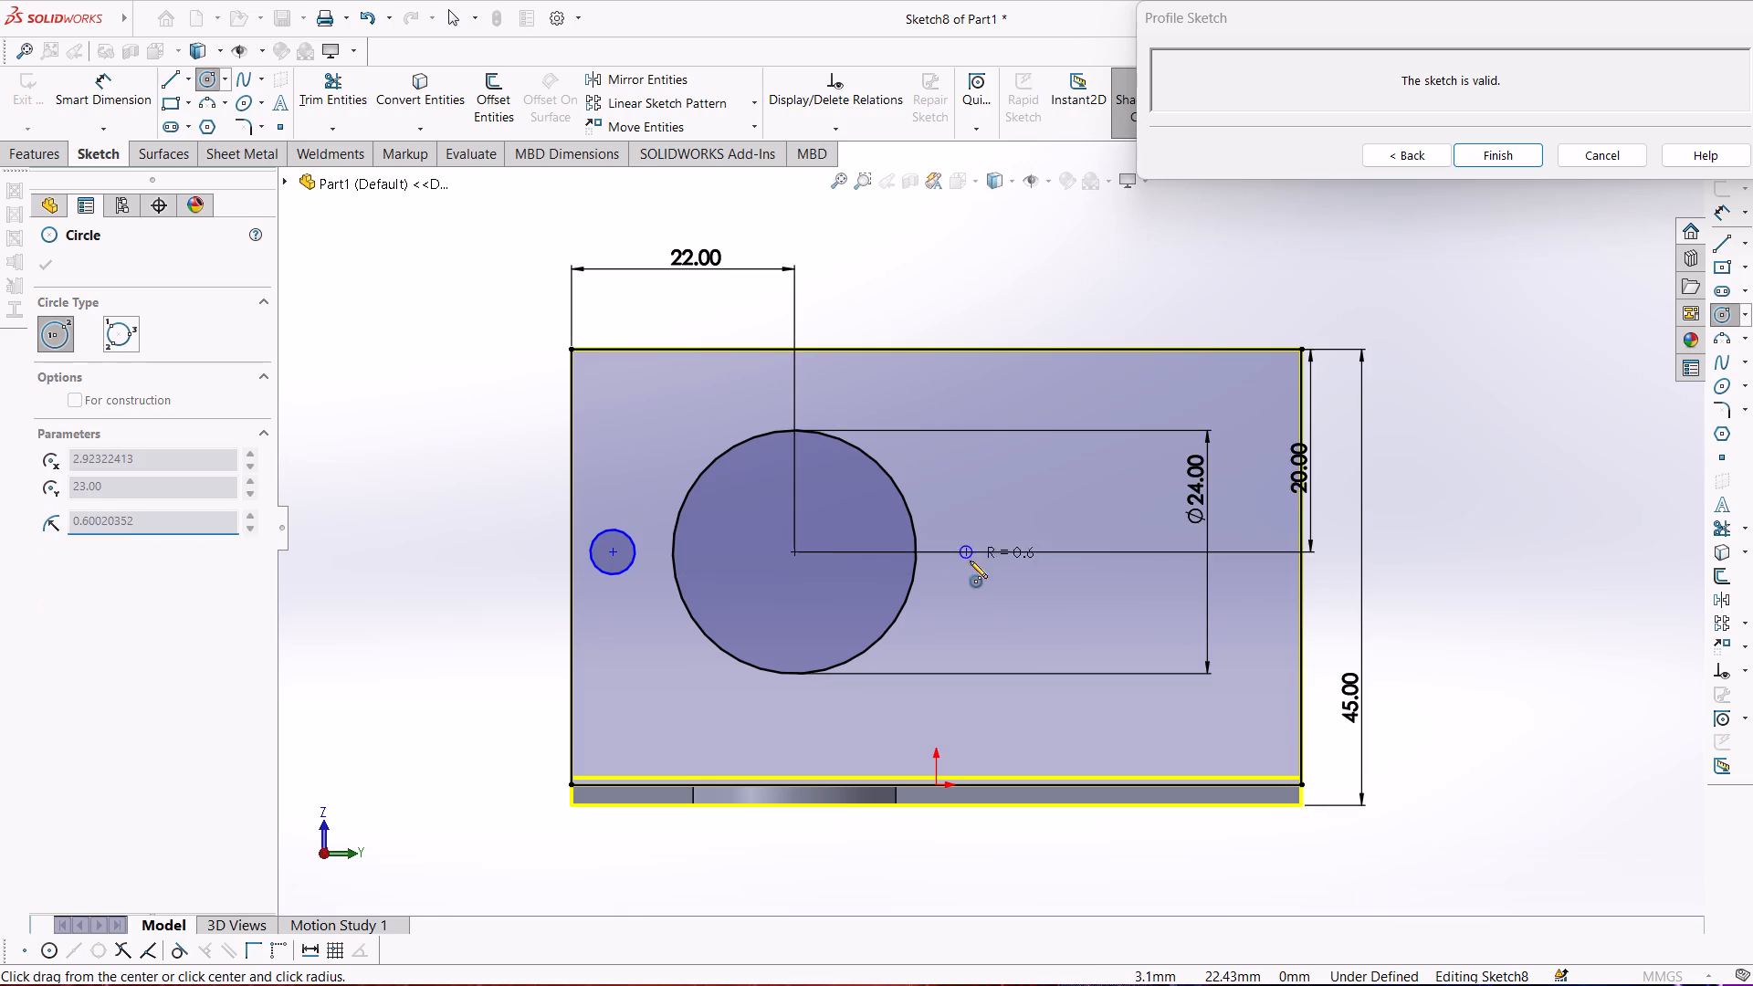
click(972, 574)
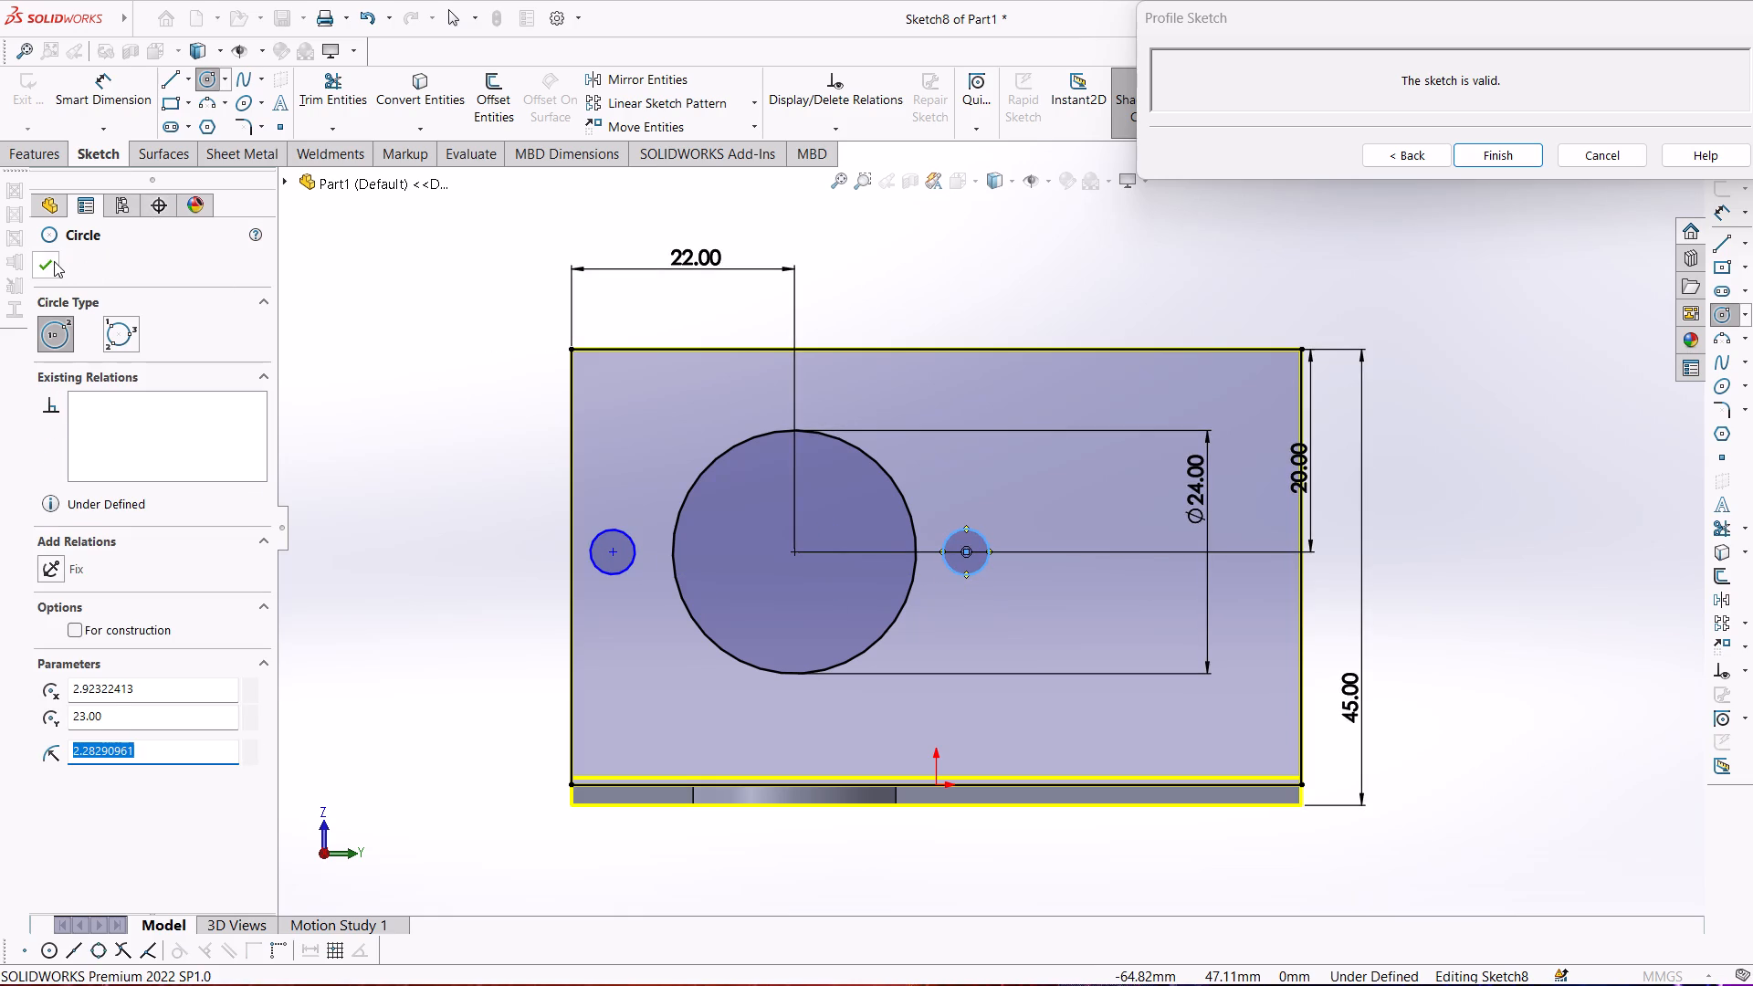
click(53, 261)
Dimension both small circles beside the large circle with a diameter of 3.5 mm each.
drag(121, 102, 121, 116)
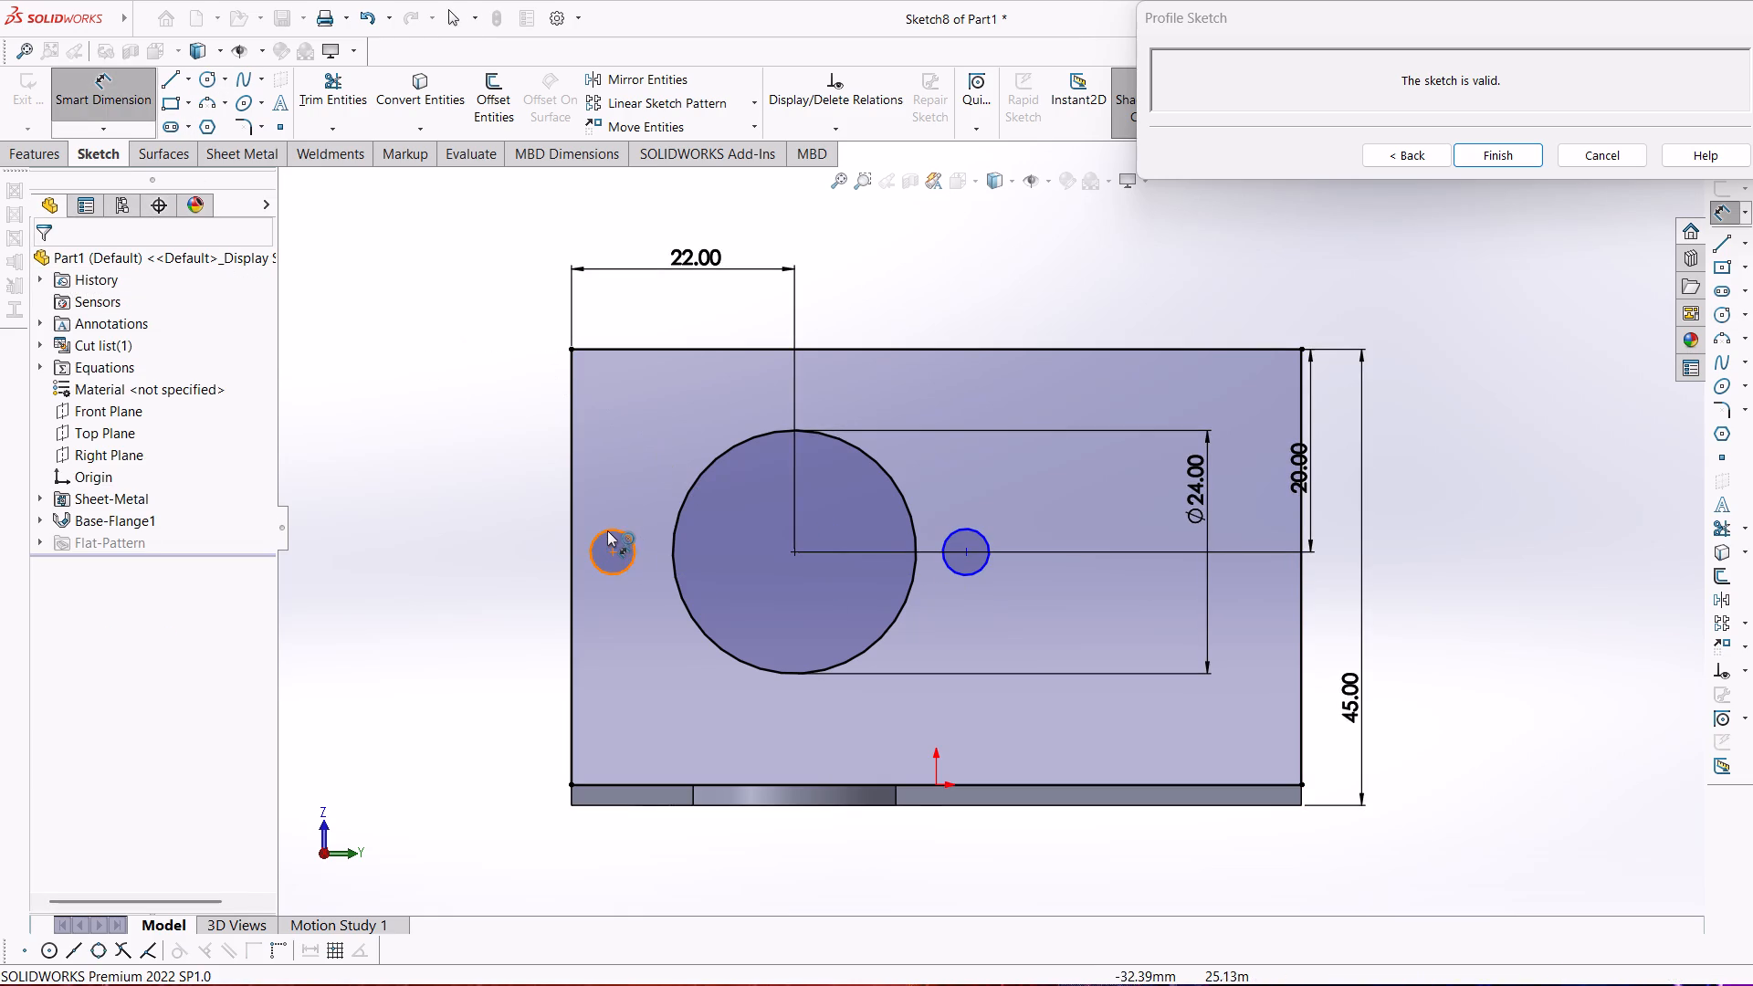
click(607, 530)
click(482, 507)
text(3.5)
key(Return)
click(961, 534)
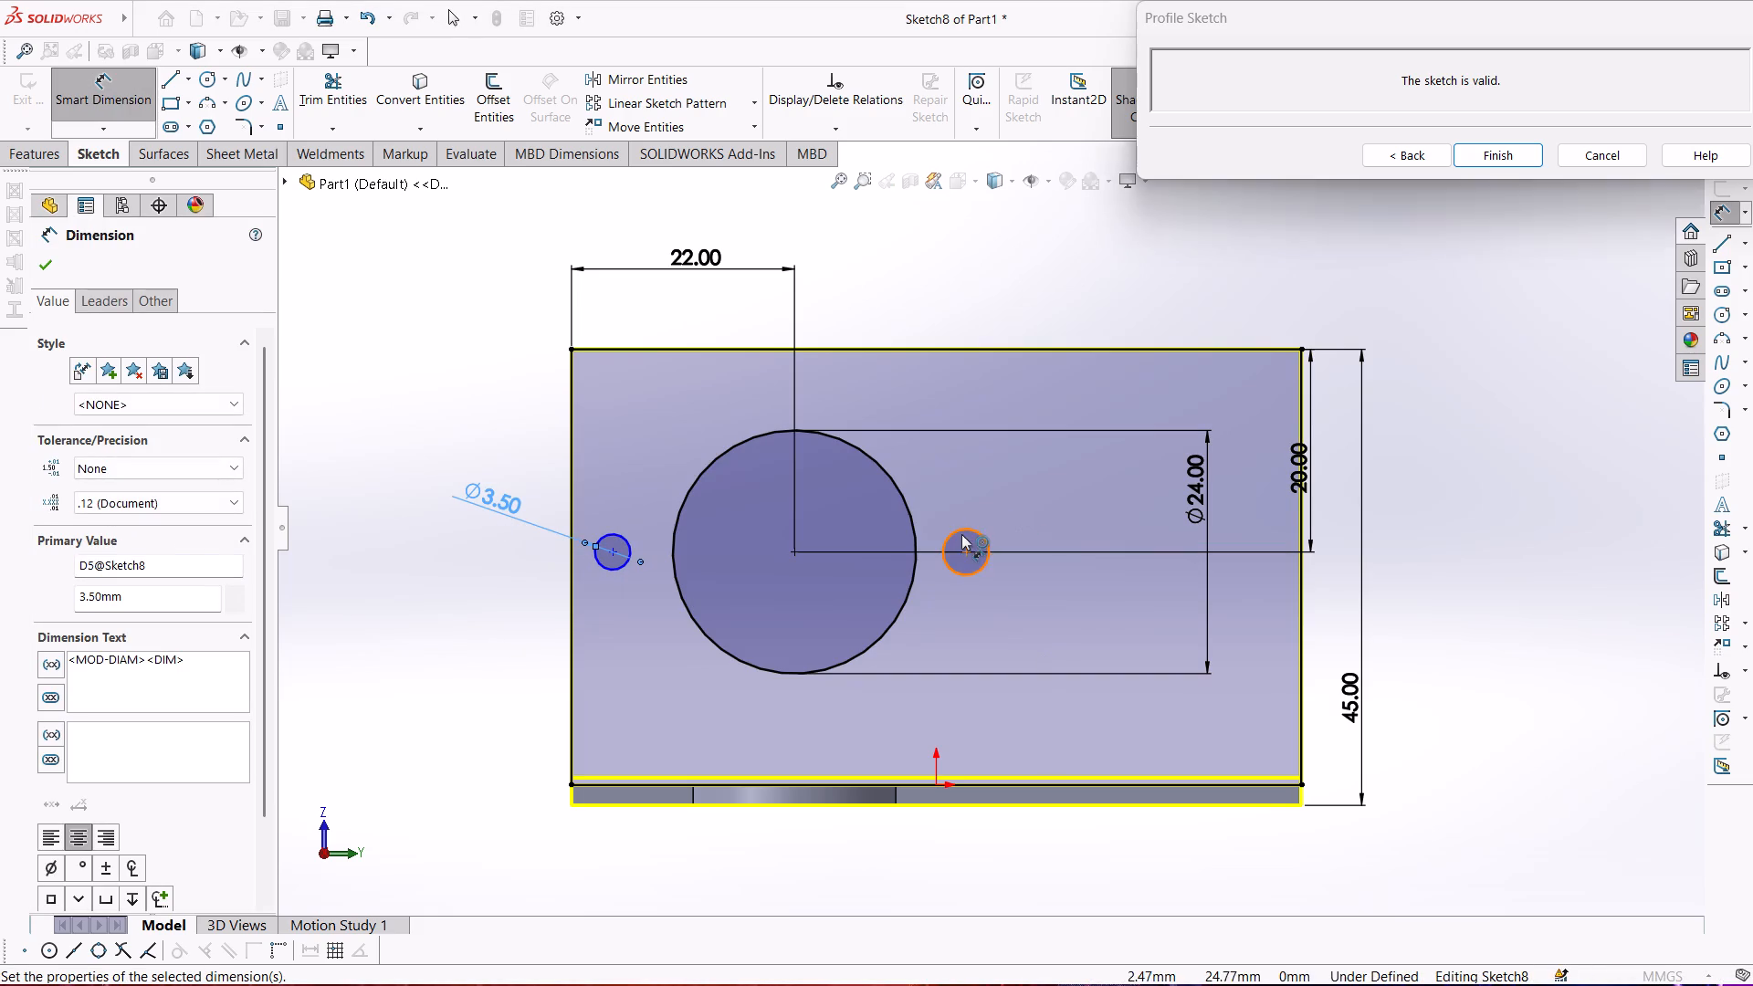
click(1028, 480)
text(3.5)
key(Return)
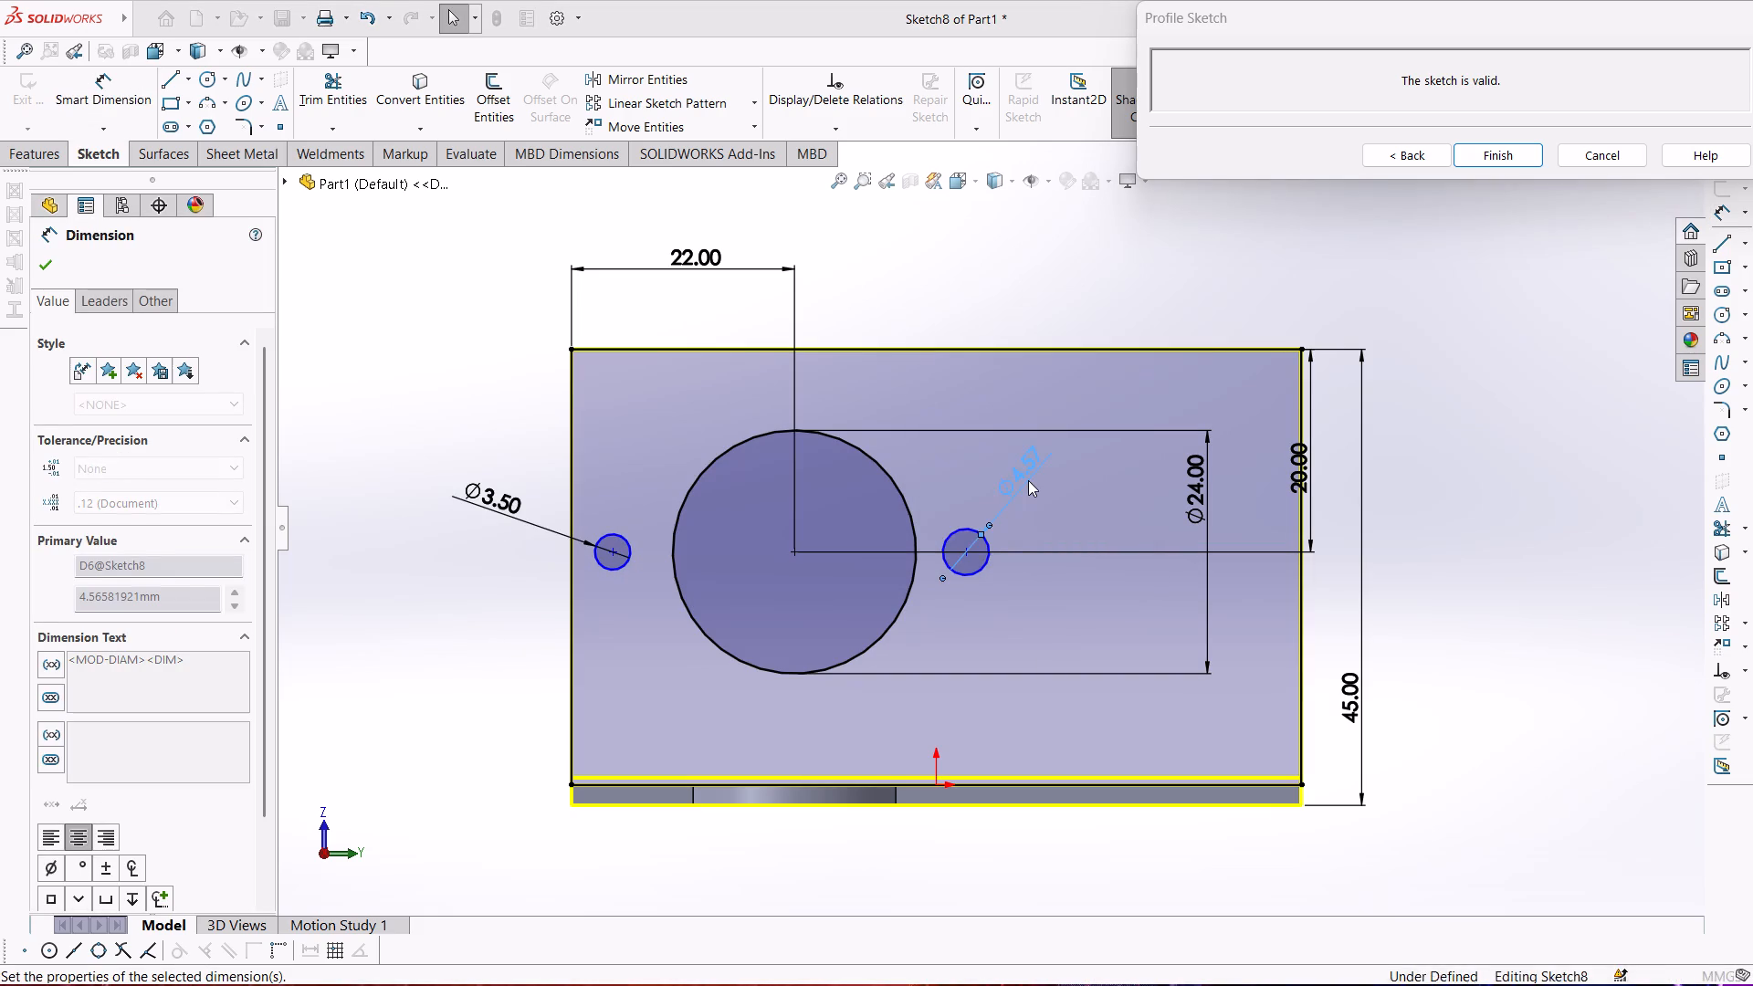
key(Escape)
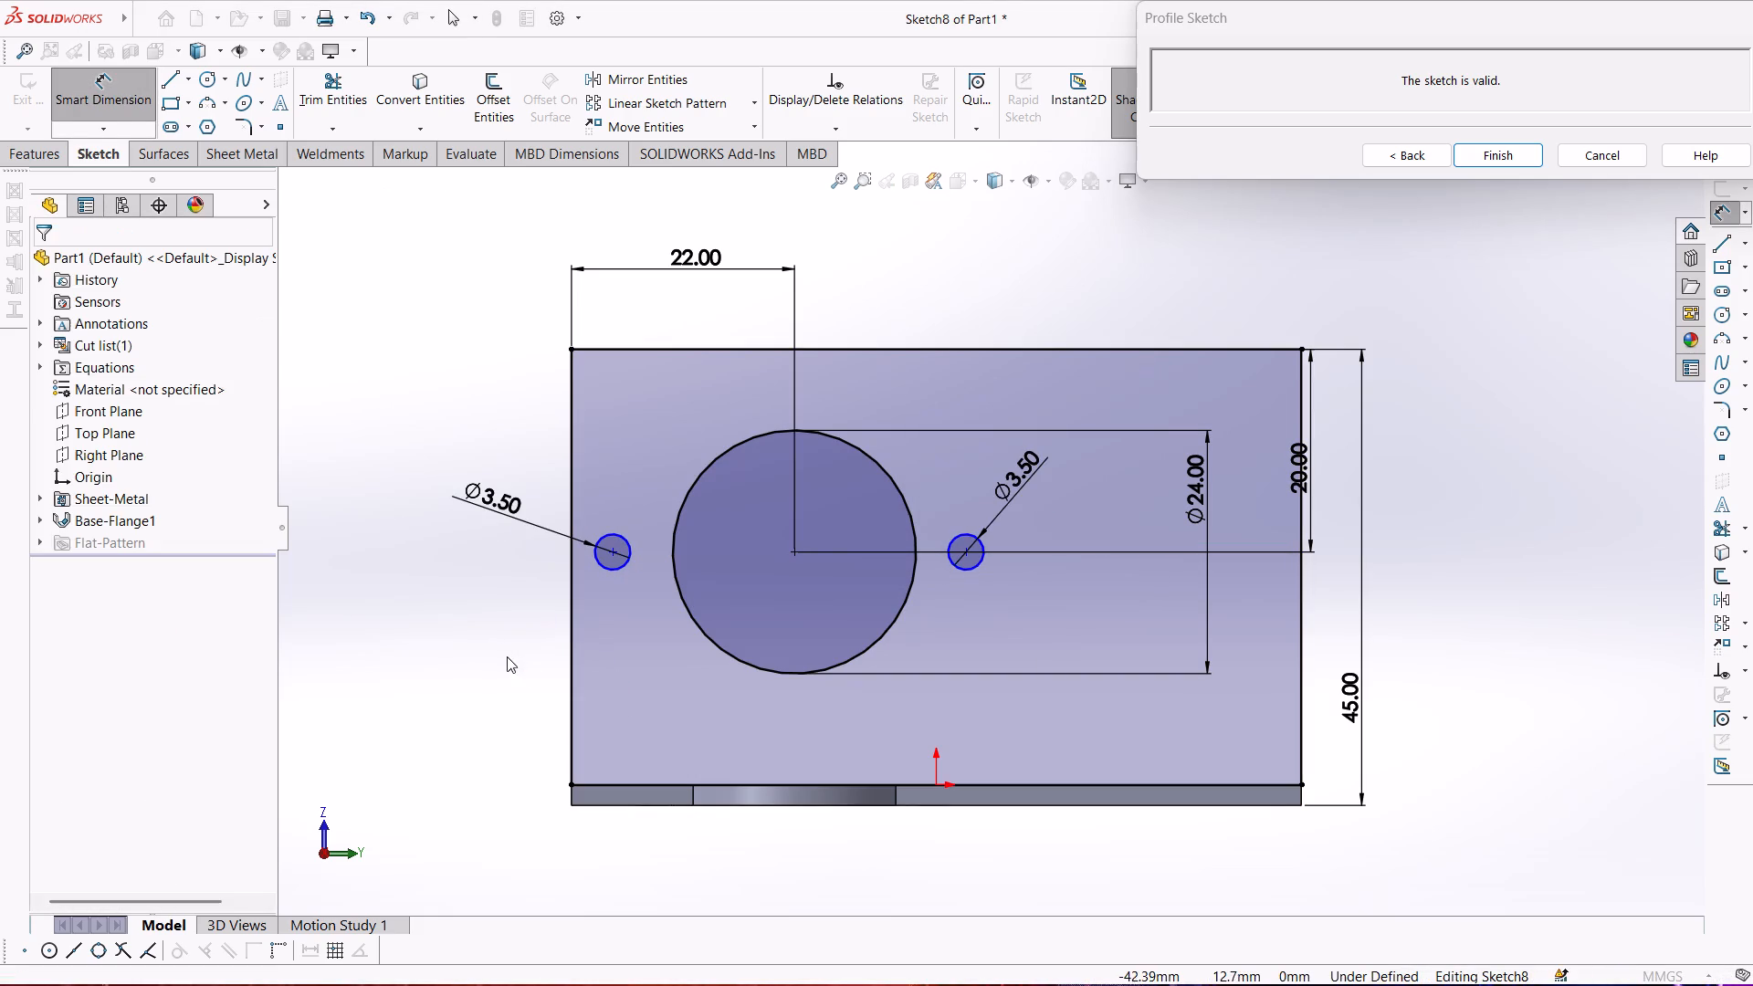
Add a Horizontal relation between the centers of the two small circles and the large circle.
ctrl+click(617, 557)
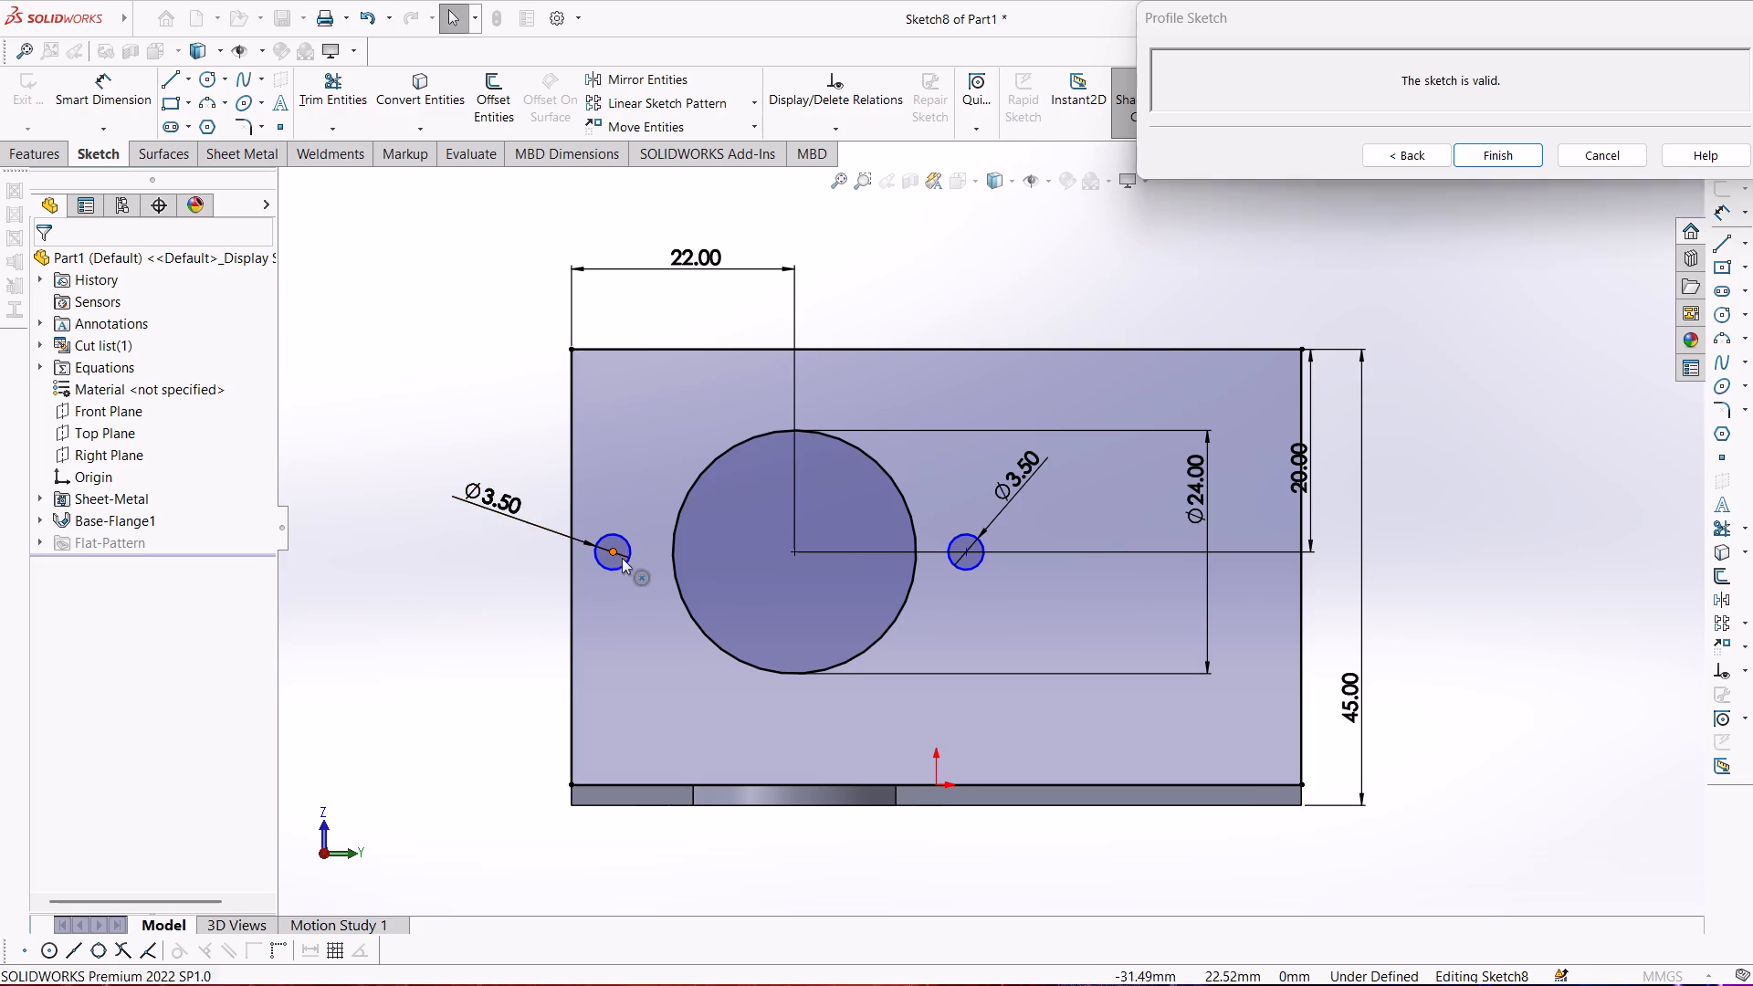
ctrl+click(795, 552)
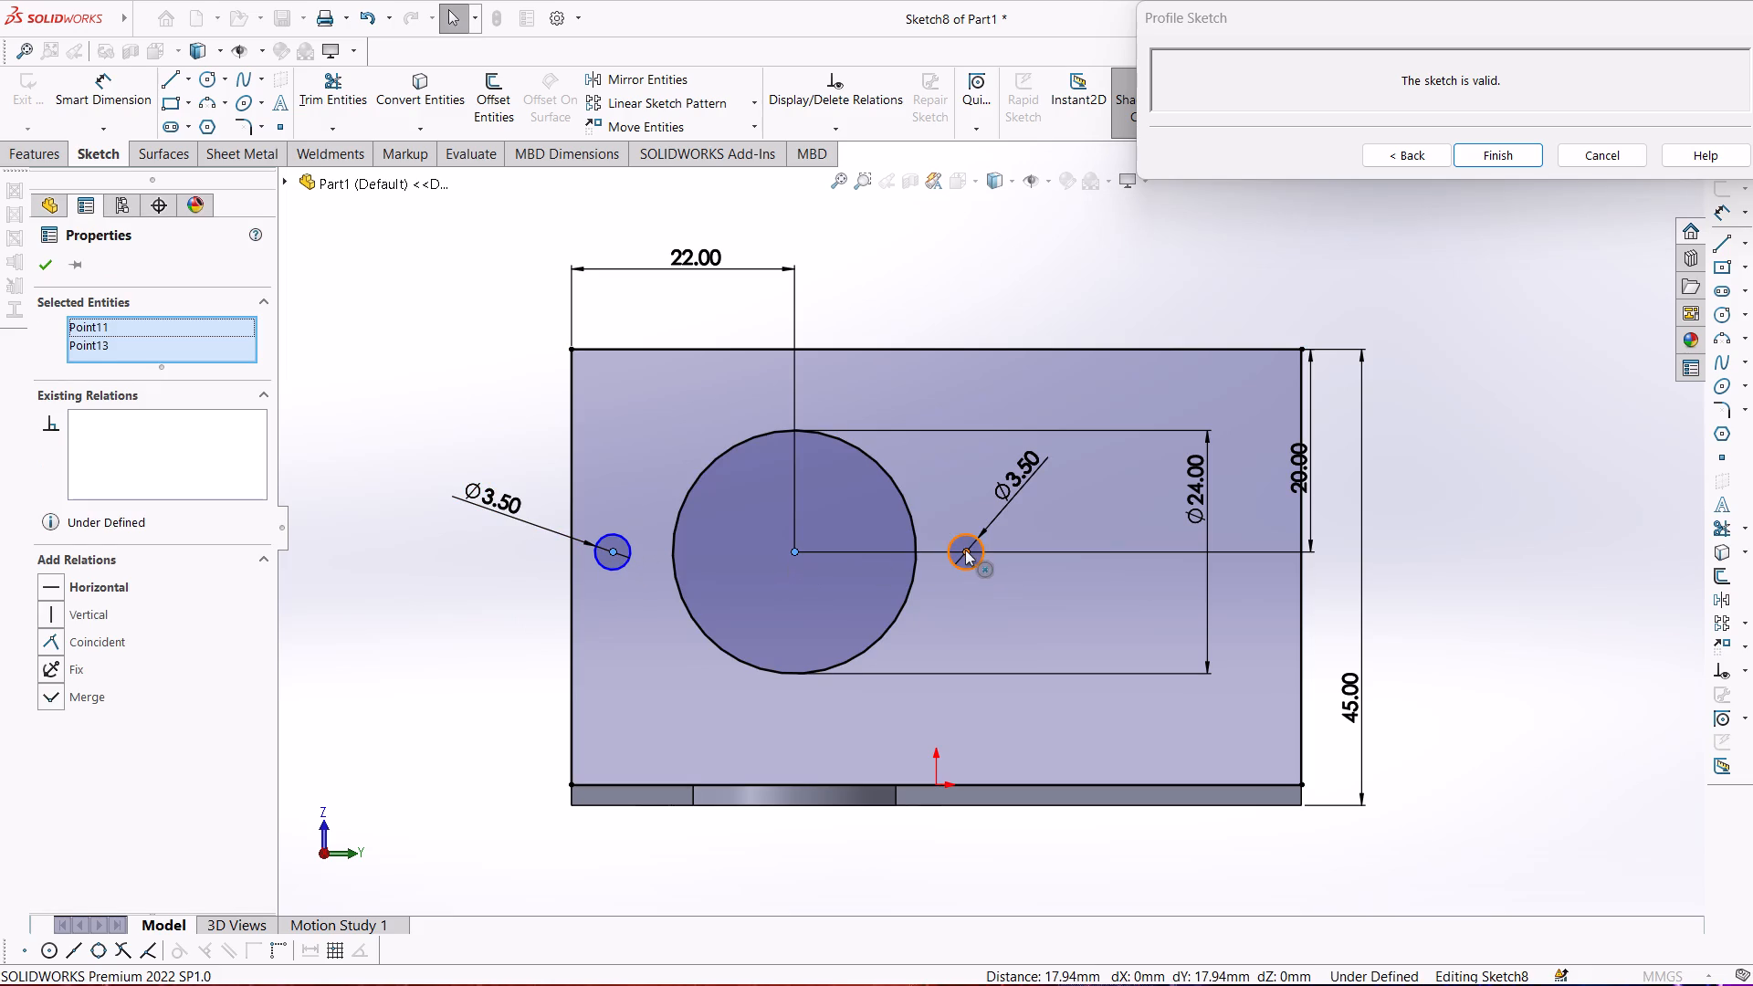
ctrl+click(965, 550)
click(53, 596)
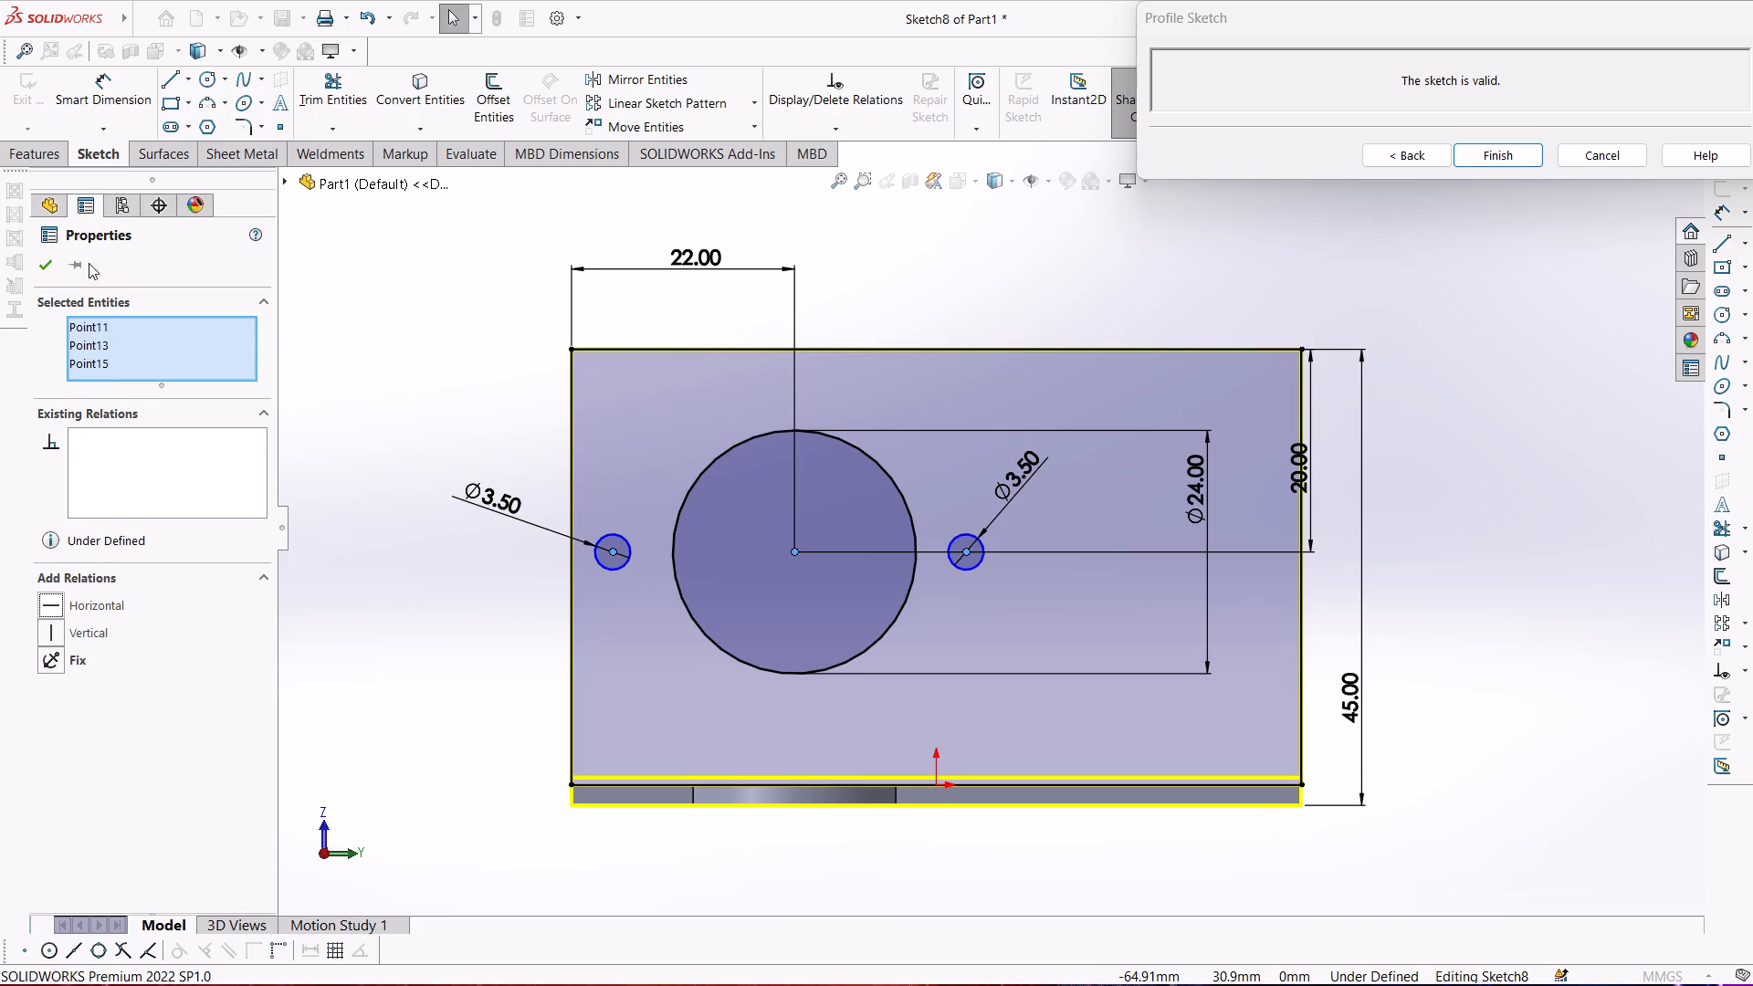
click(42, 260)
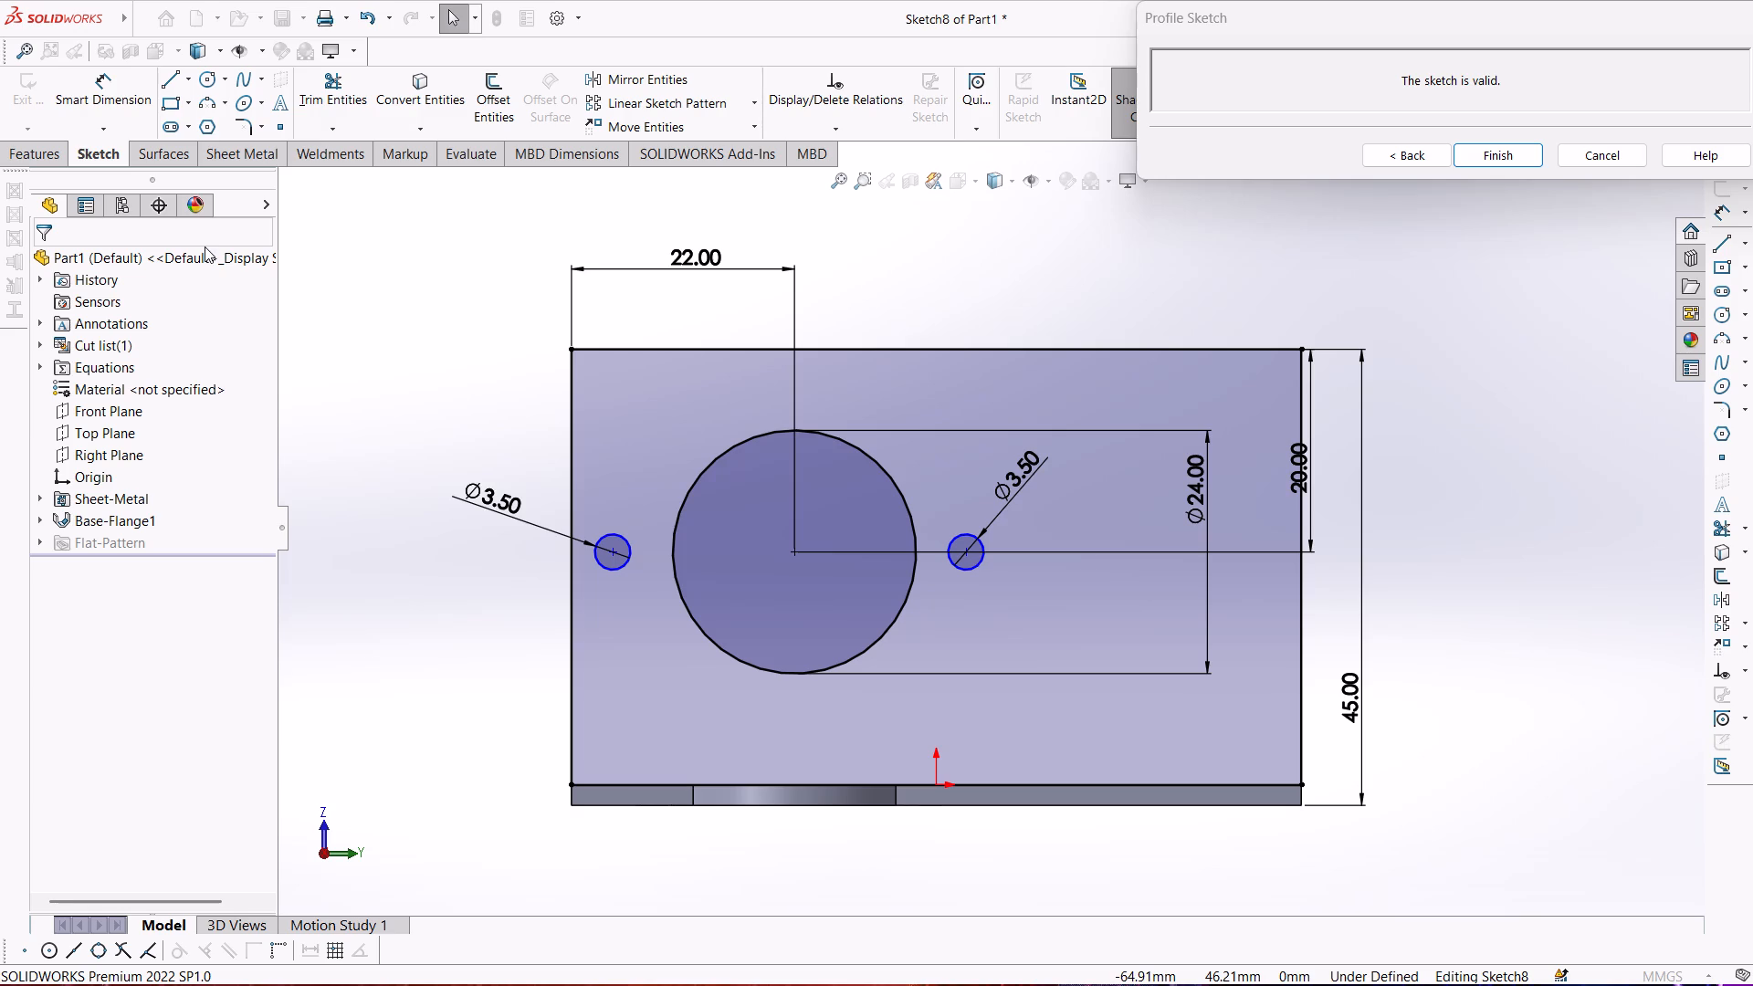
Dimension the center-to-center distance between the two small circles as 32 mm.
click(610, 553)
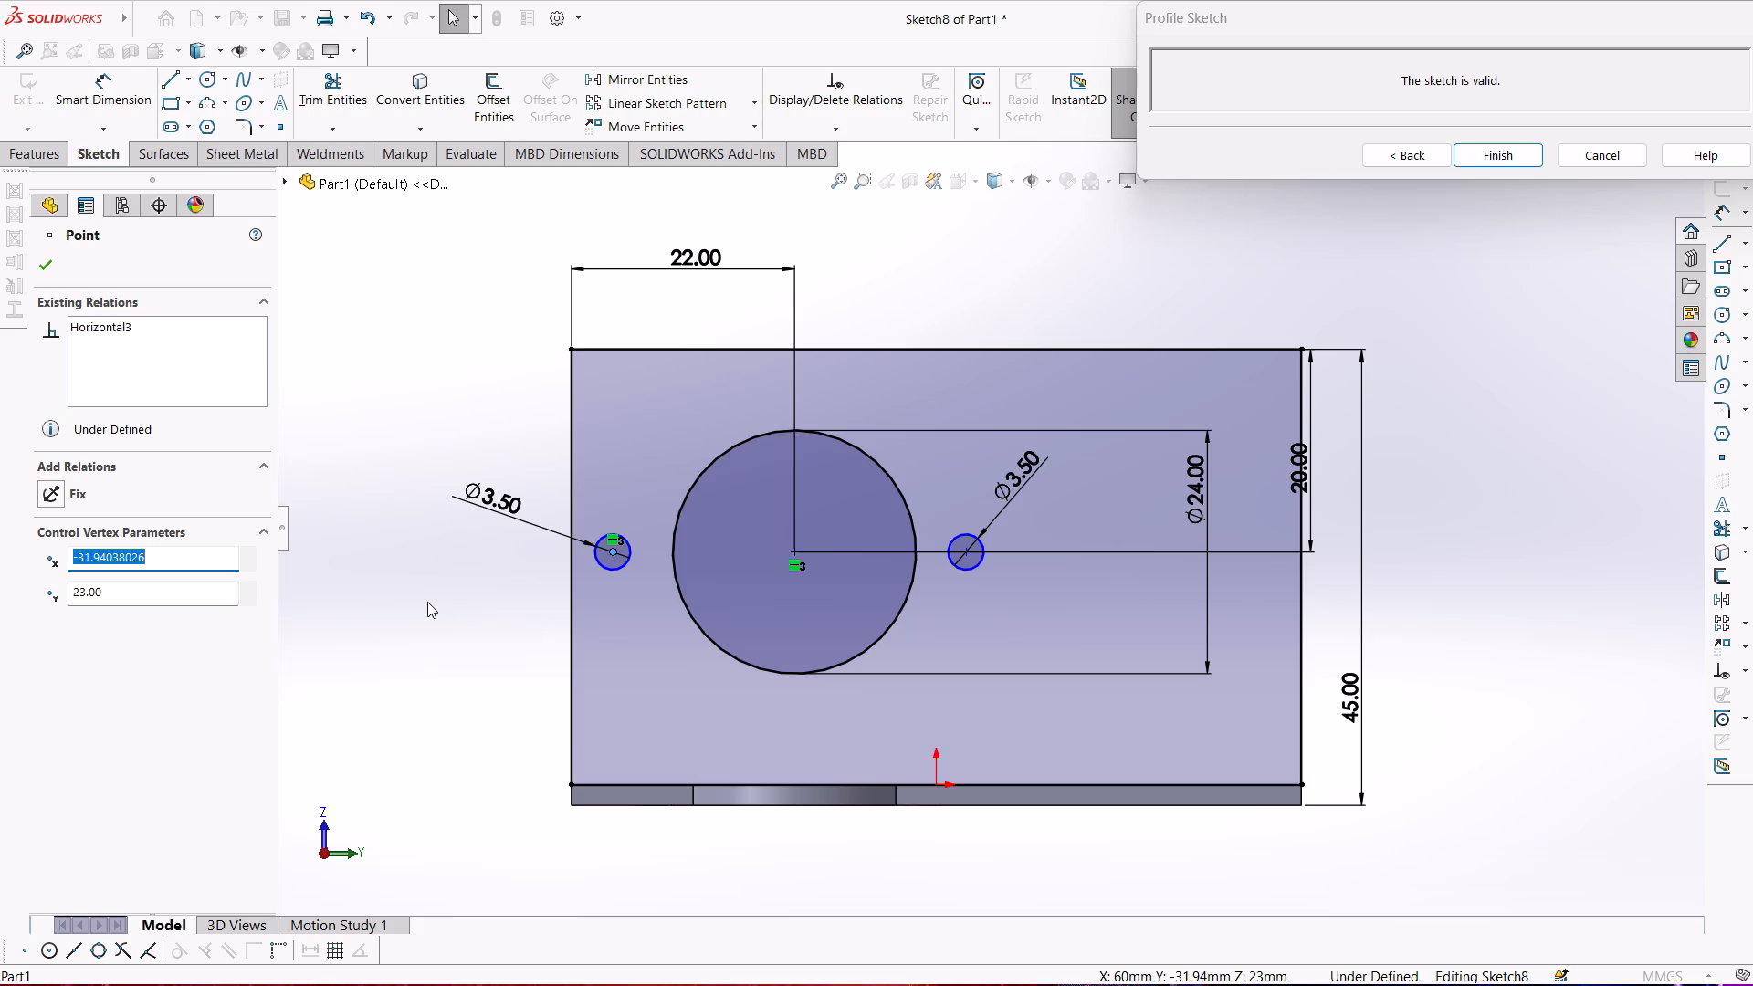
click(794, 552)
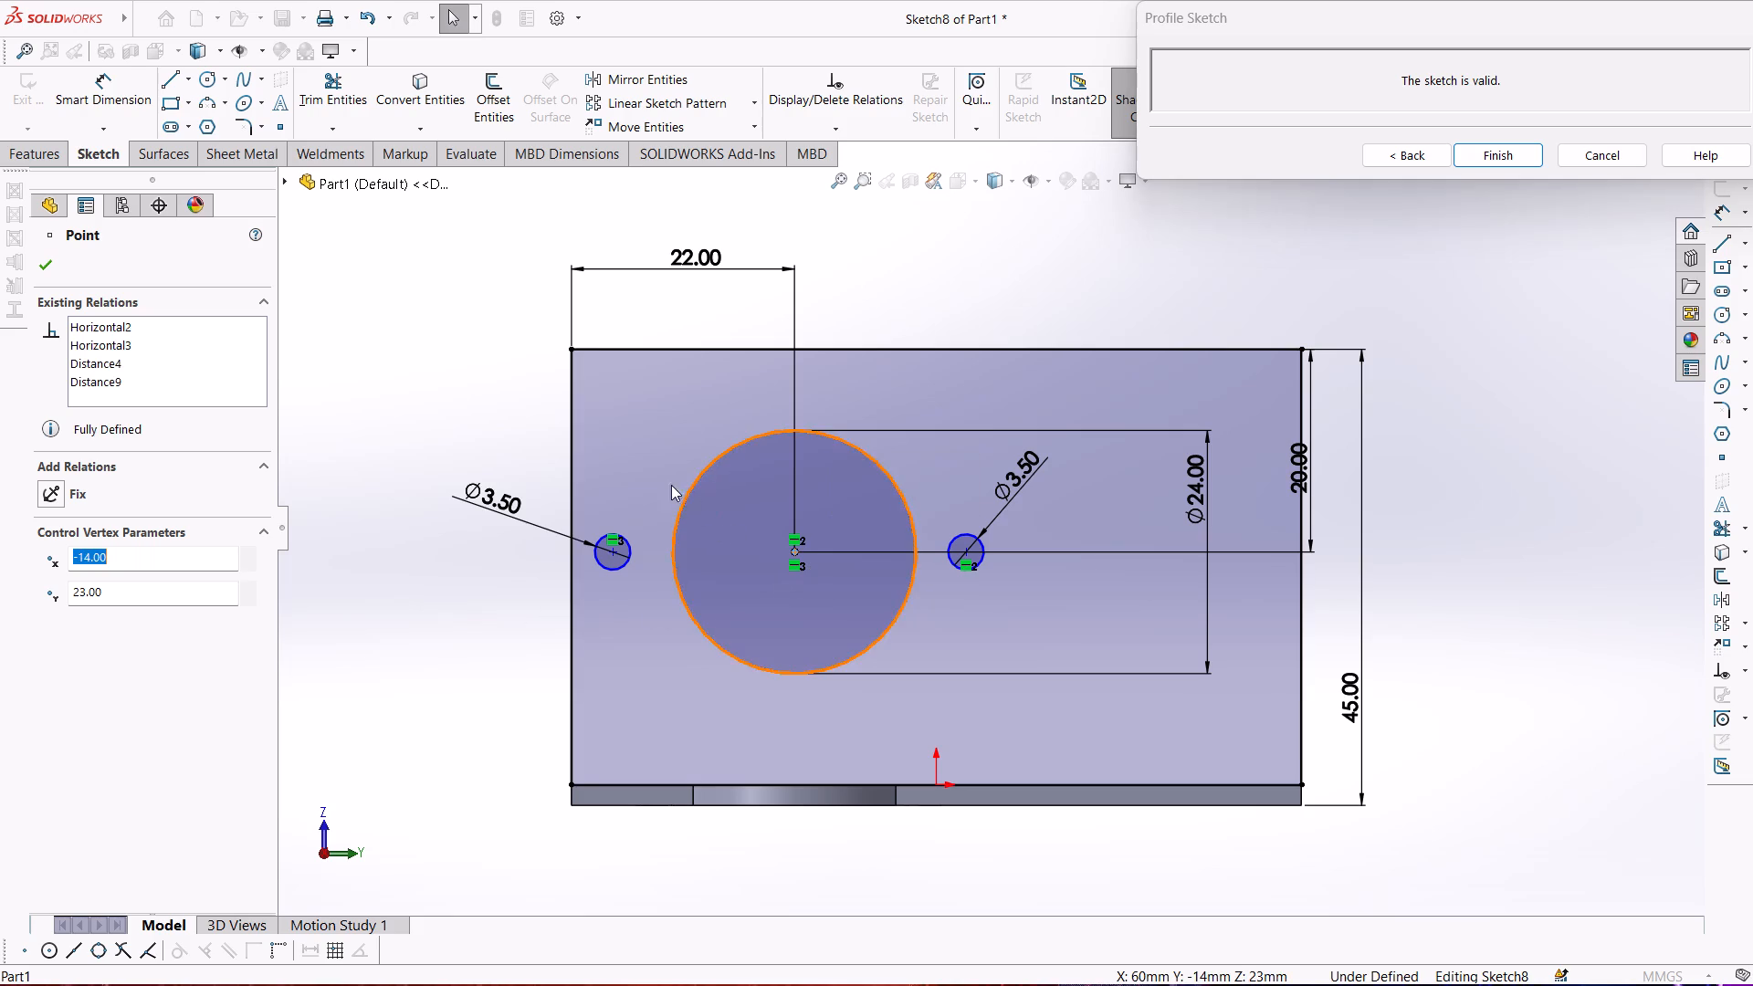
click(104, 86)
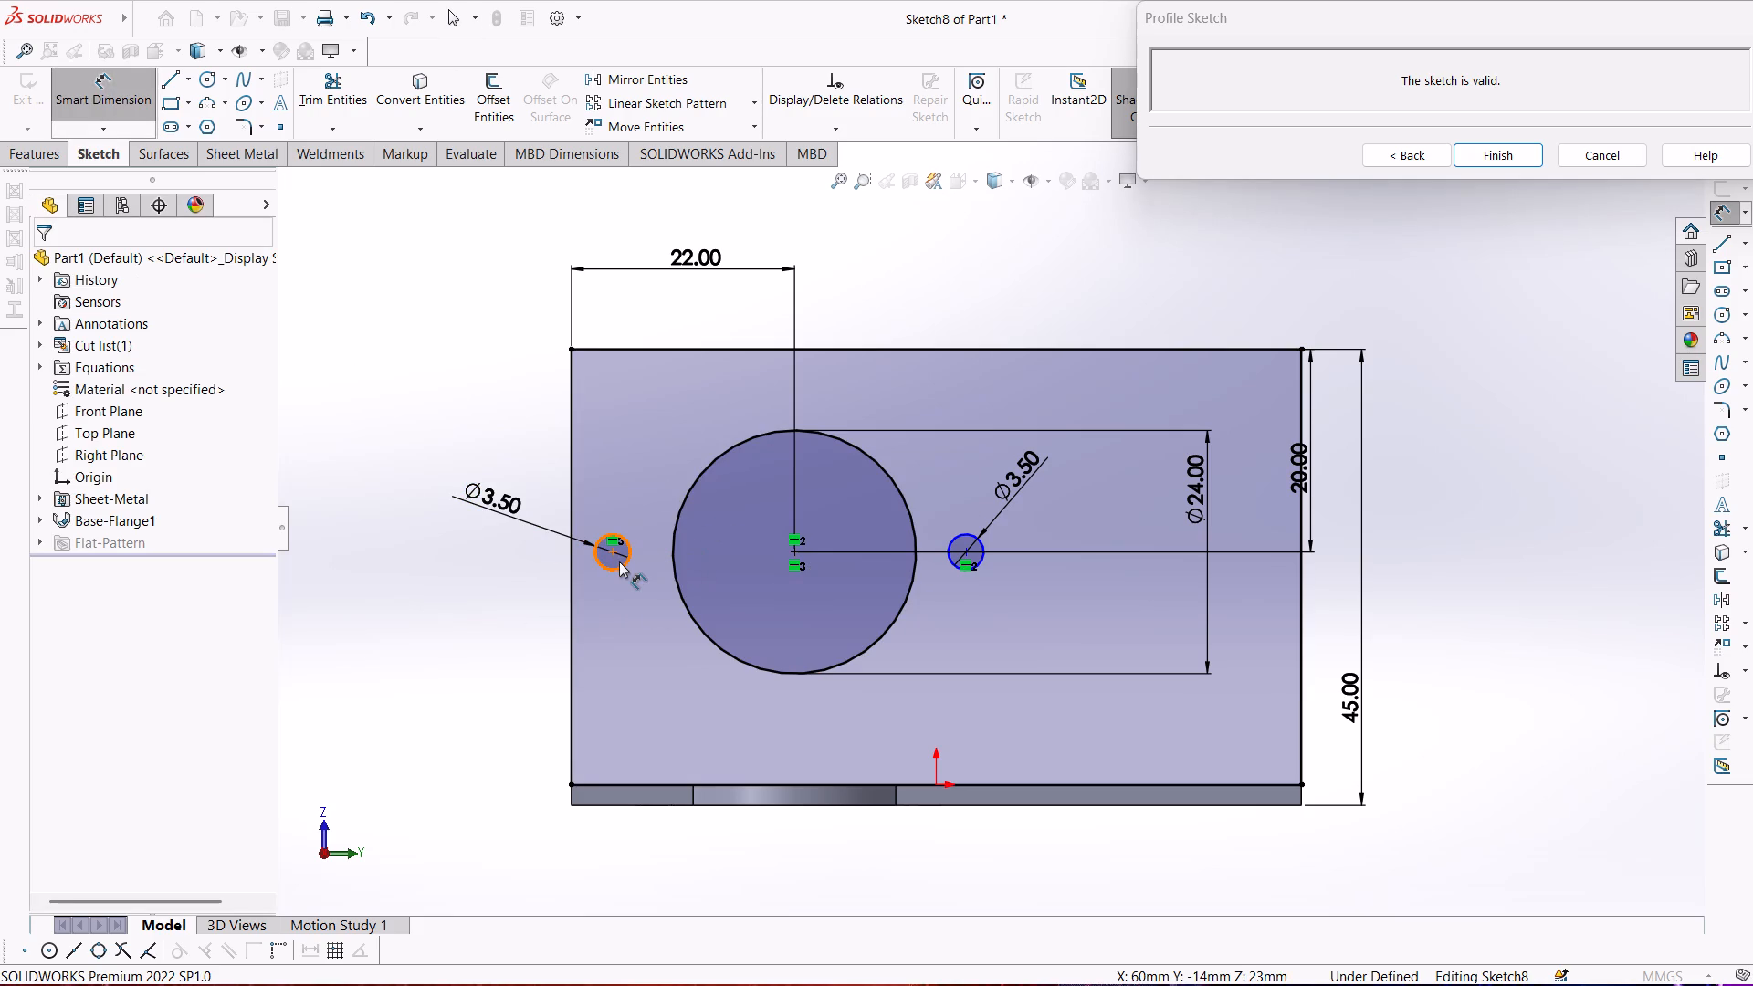
click(612, 549)
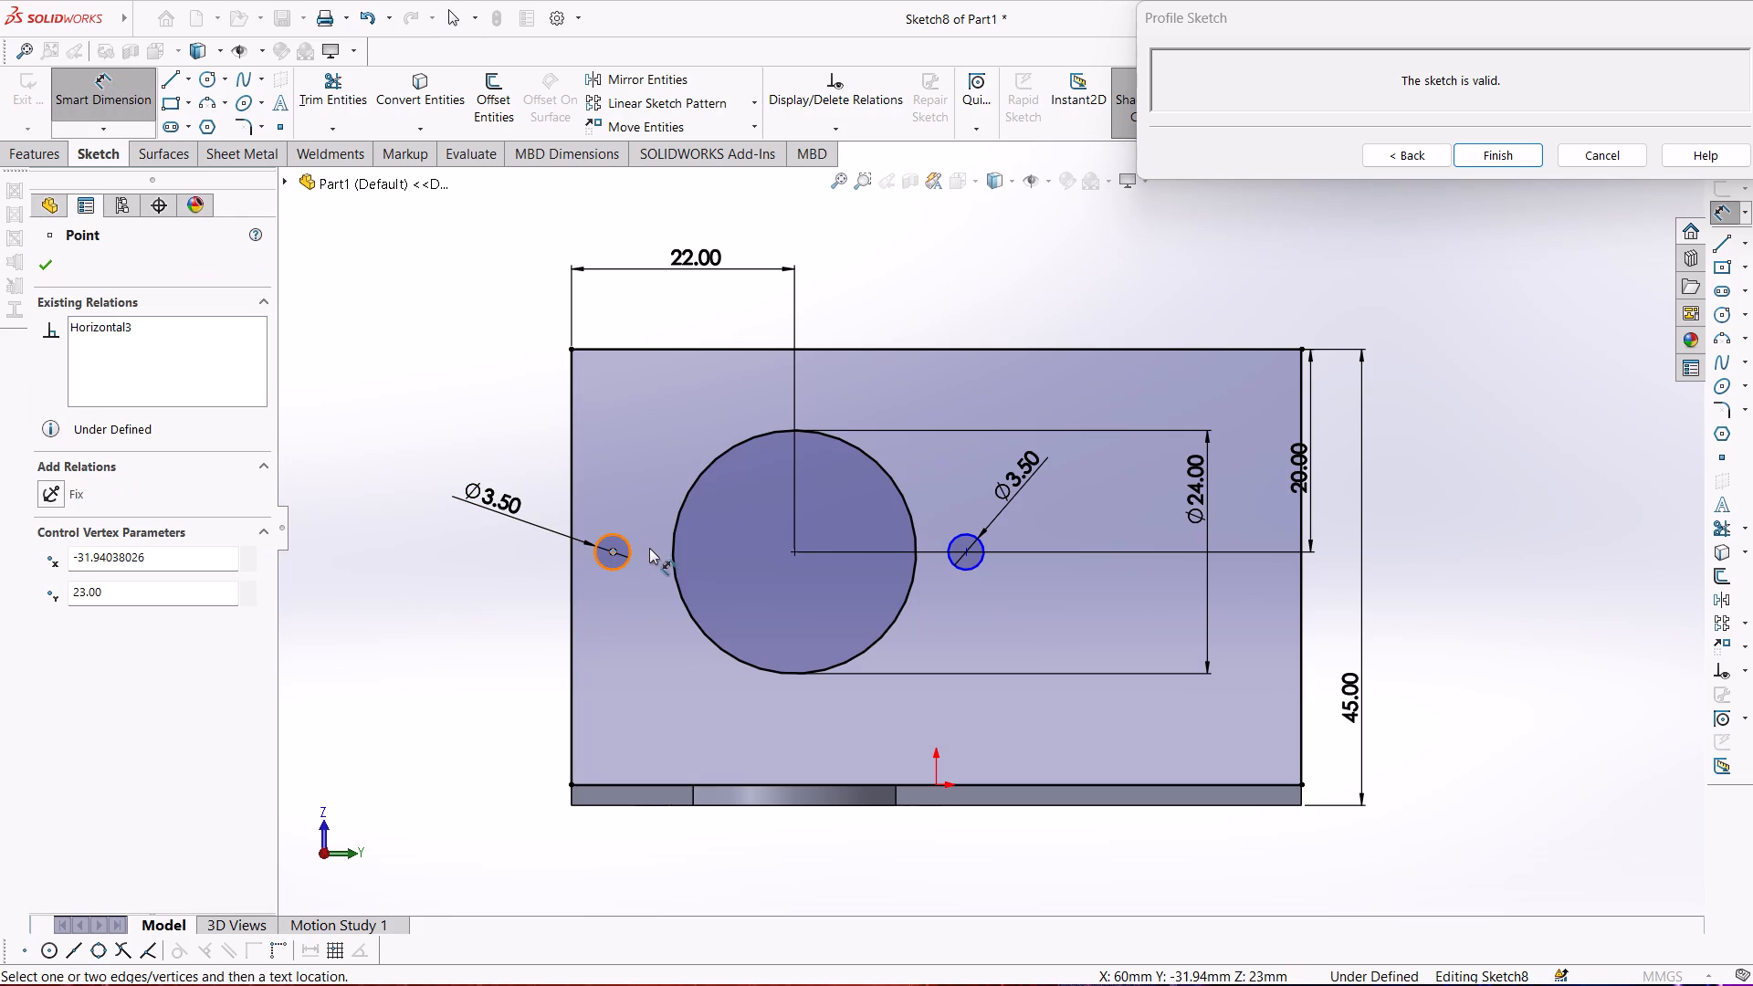
scroll(669, 547, down, 6)
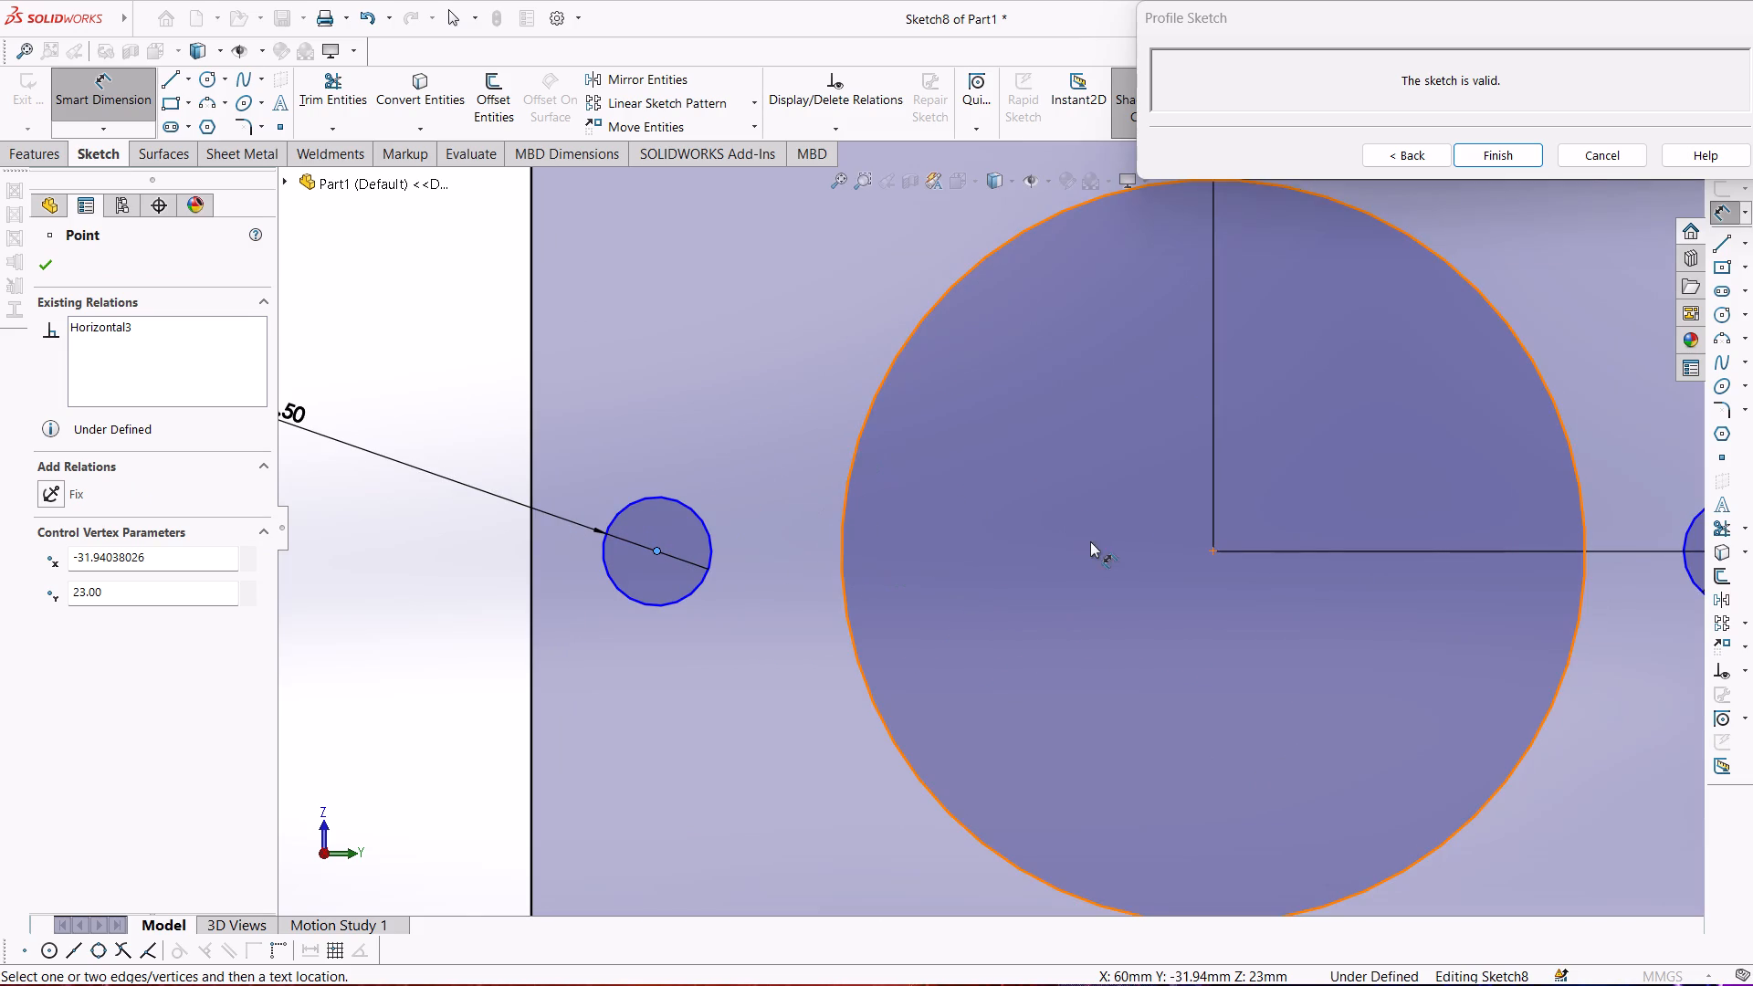
scroll(1218, 563, up, 4)
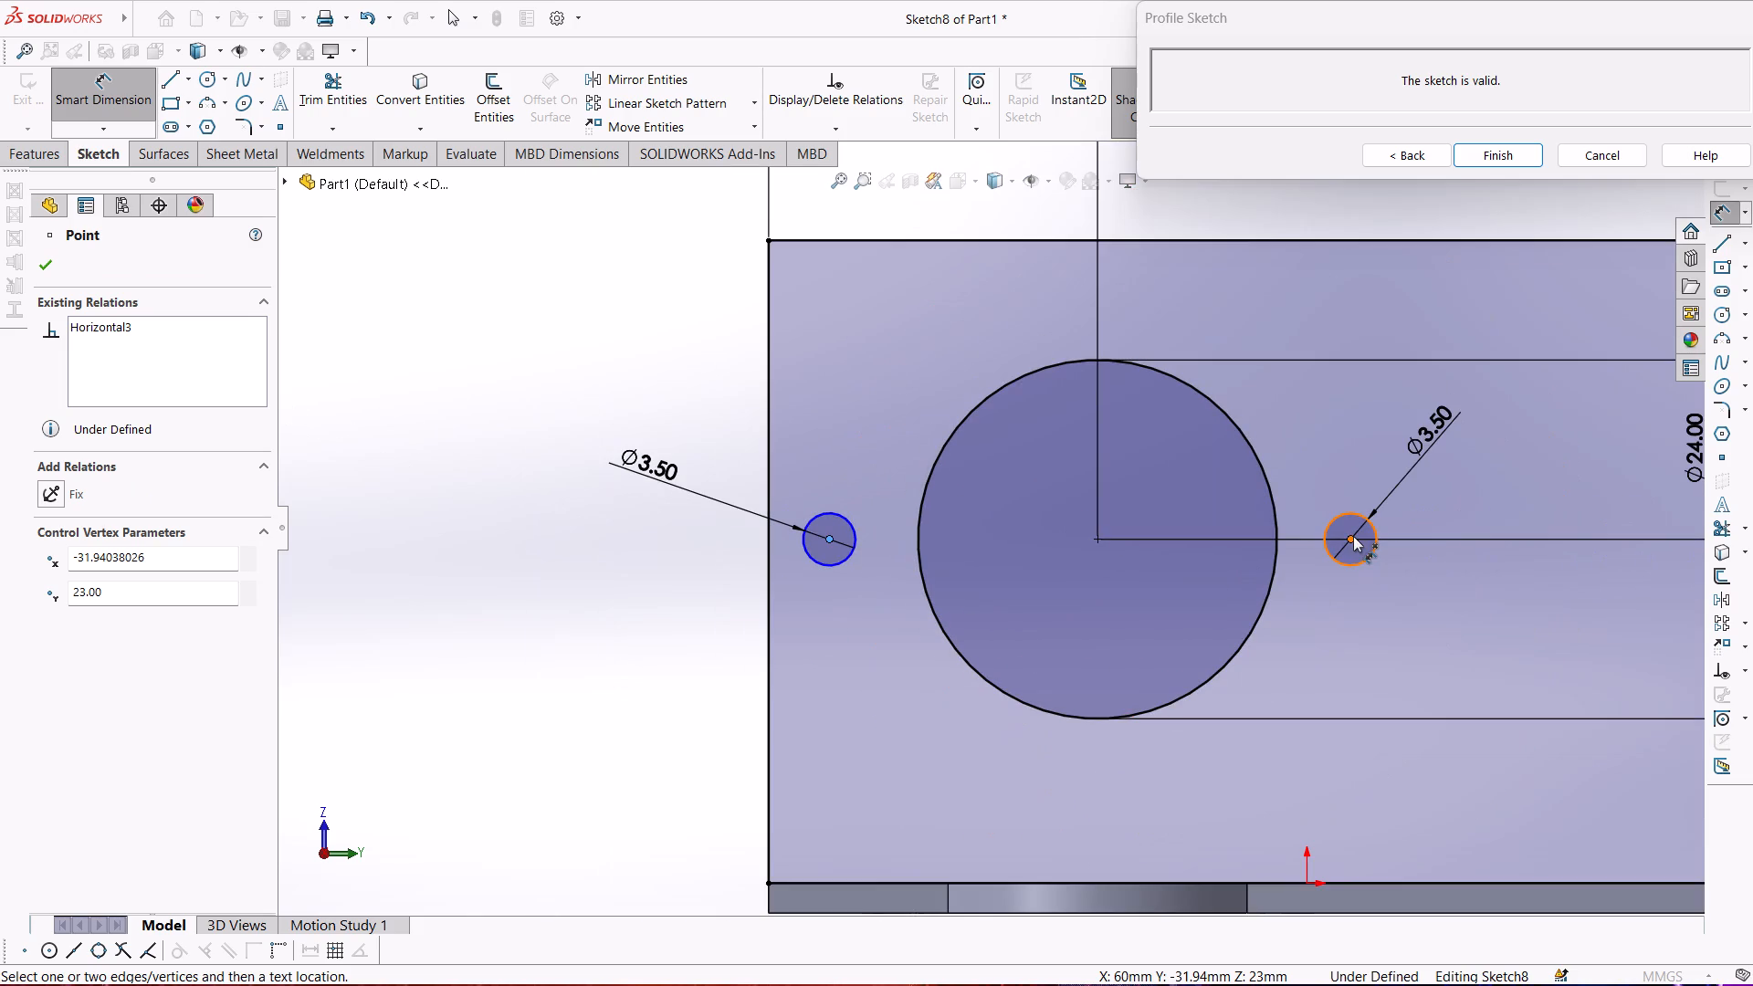
click(1353, 536)
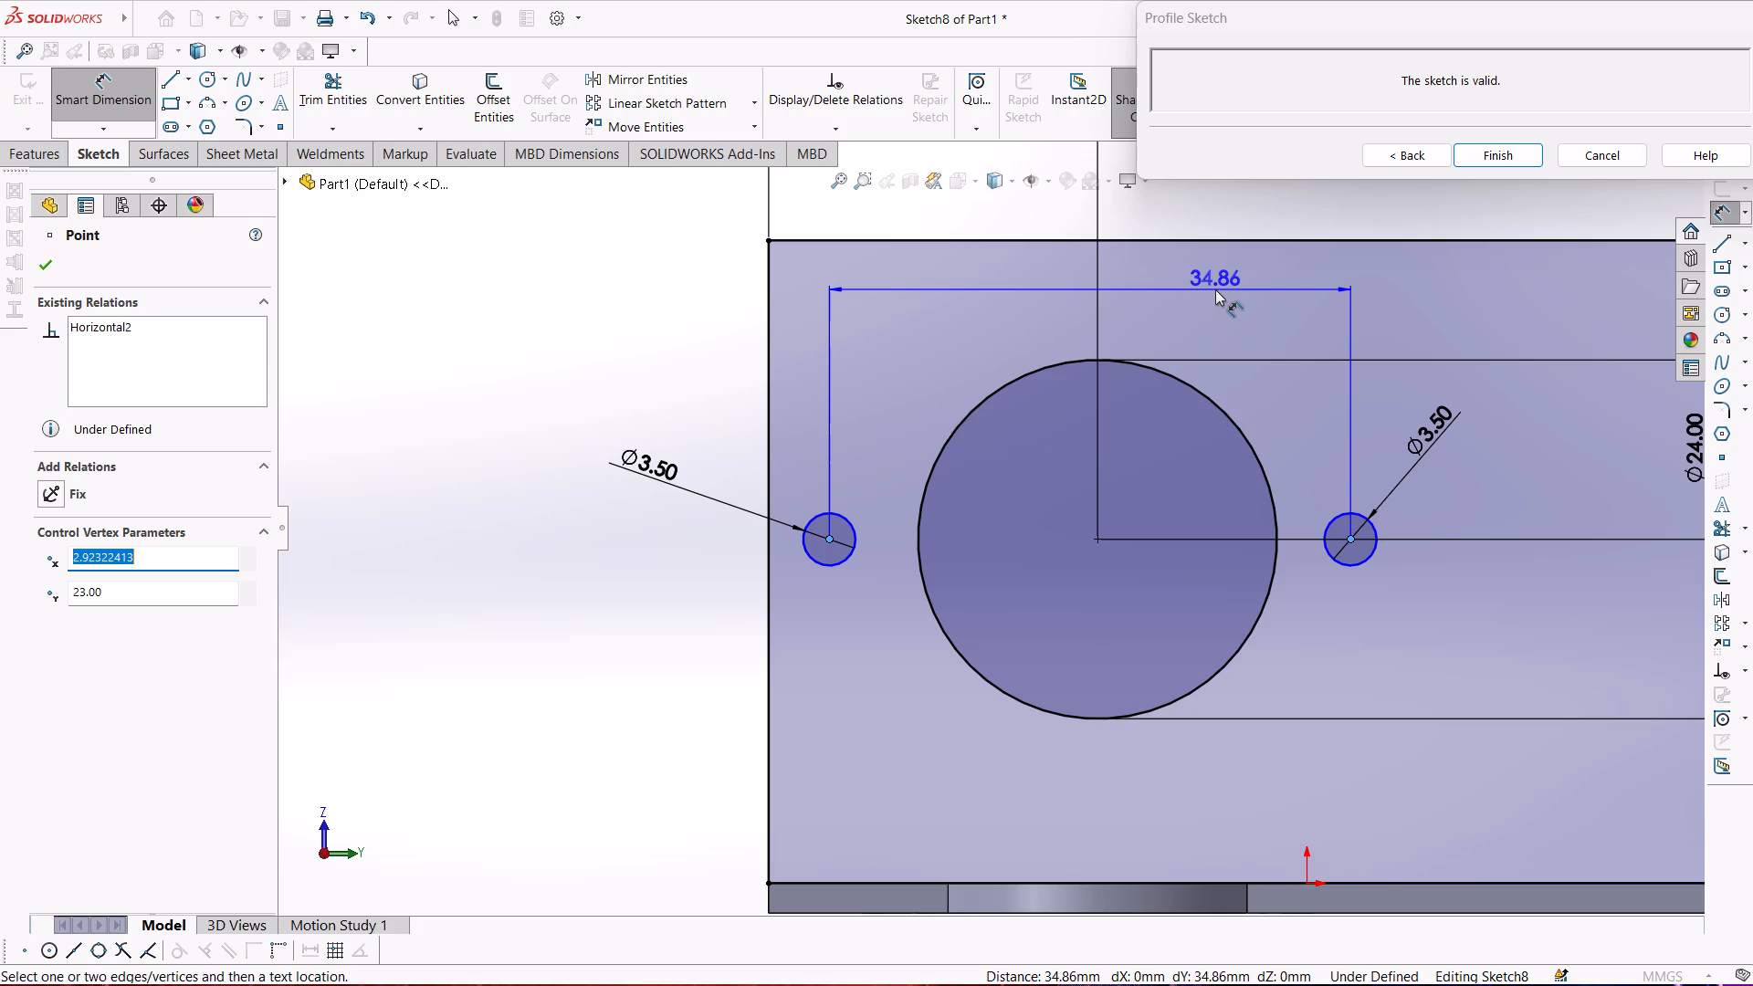
click(1215, 289)
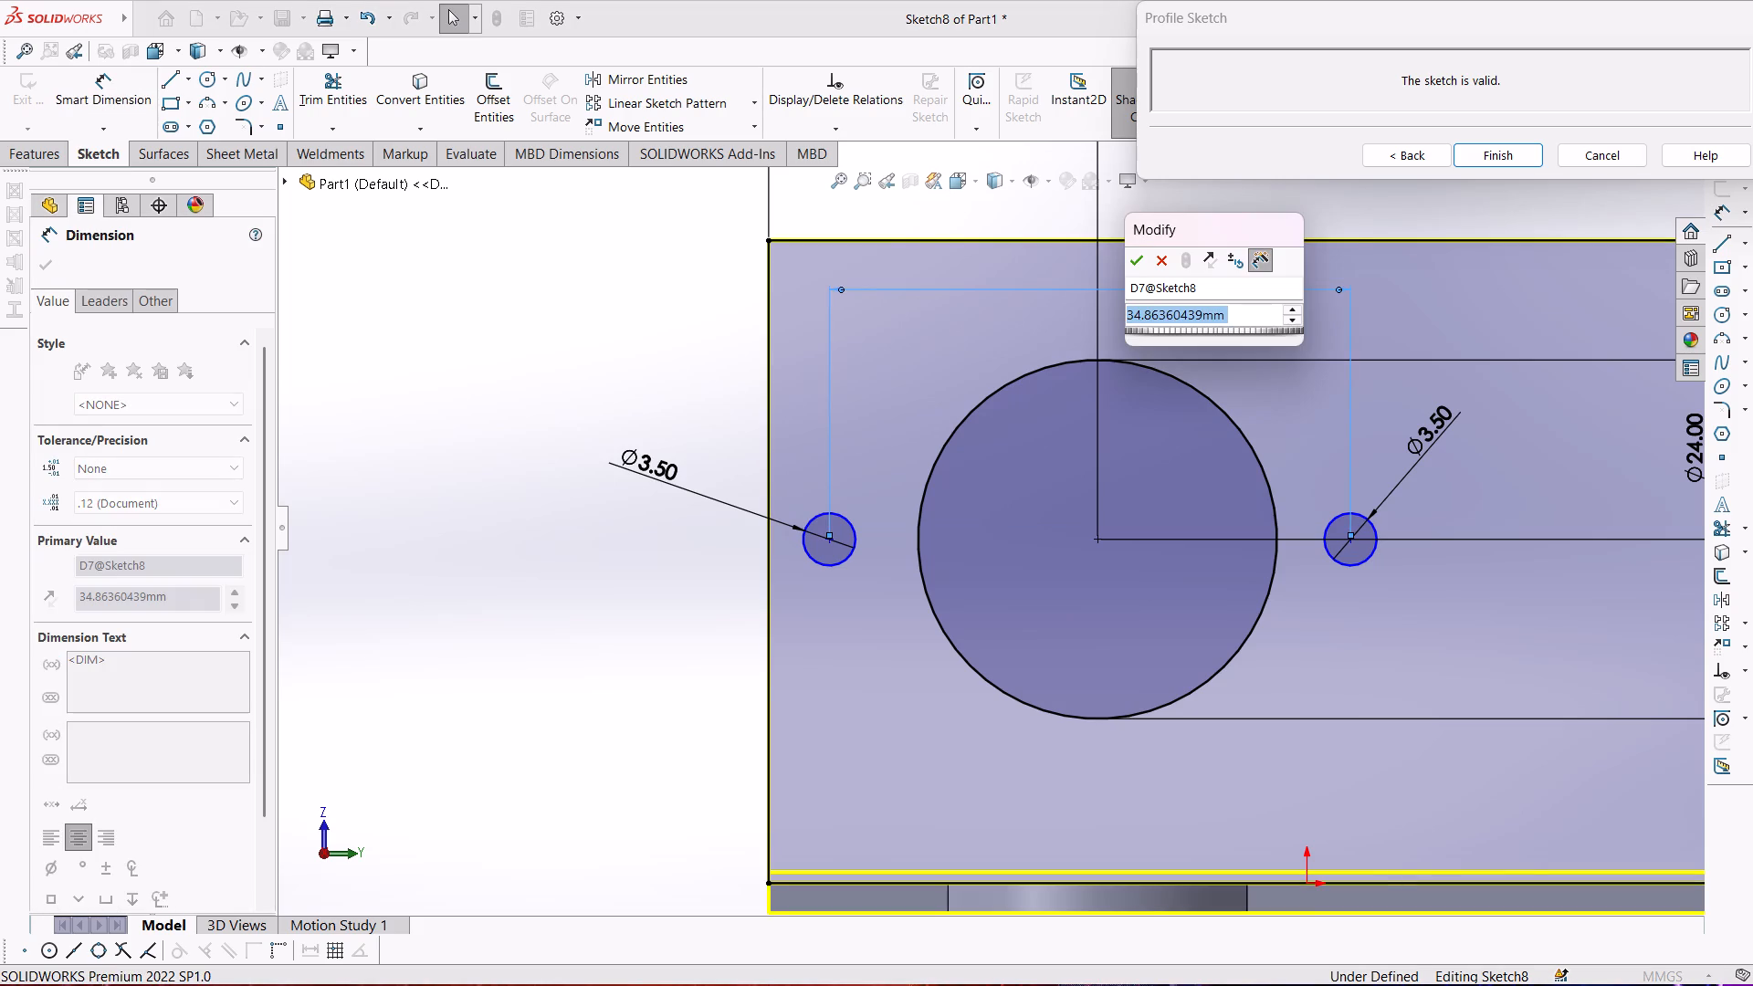
text(32)
key(Return)
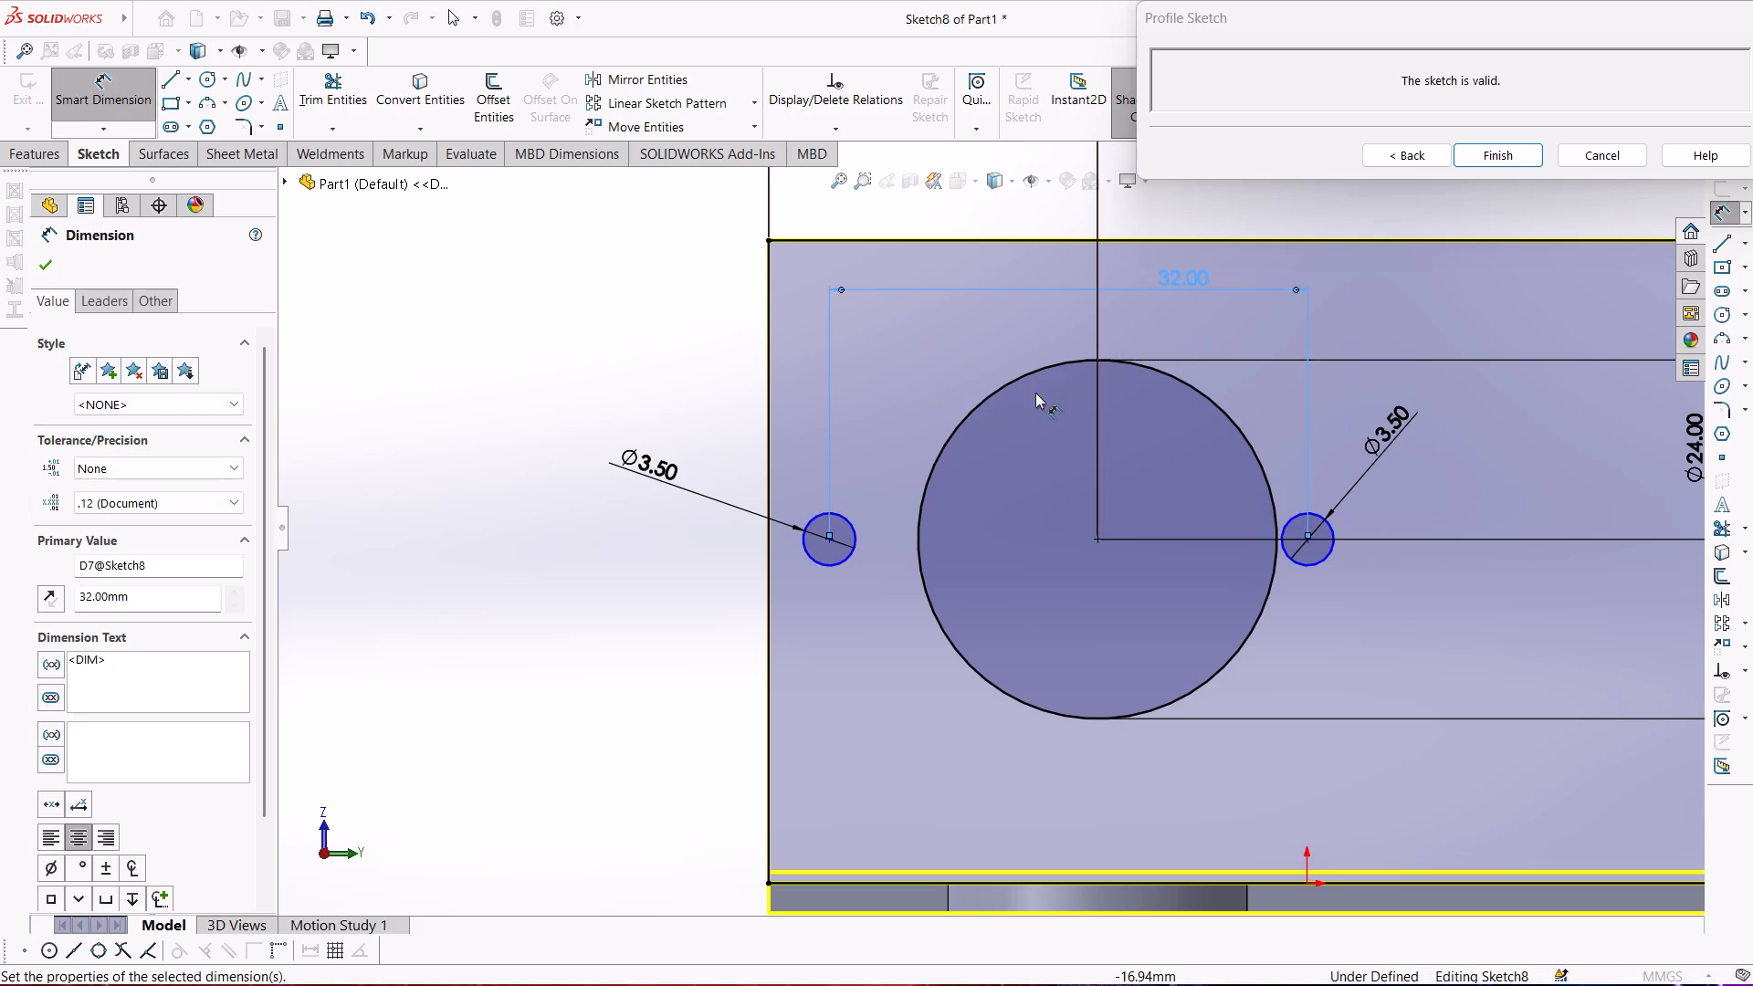
Dimension the distance from the large circle's center to the arm-side small circle's center as 16 mm.
scroll(1078, 444, down, 1)
scroll(1165, 538, up, 2)
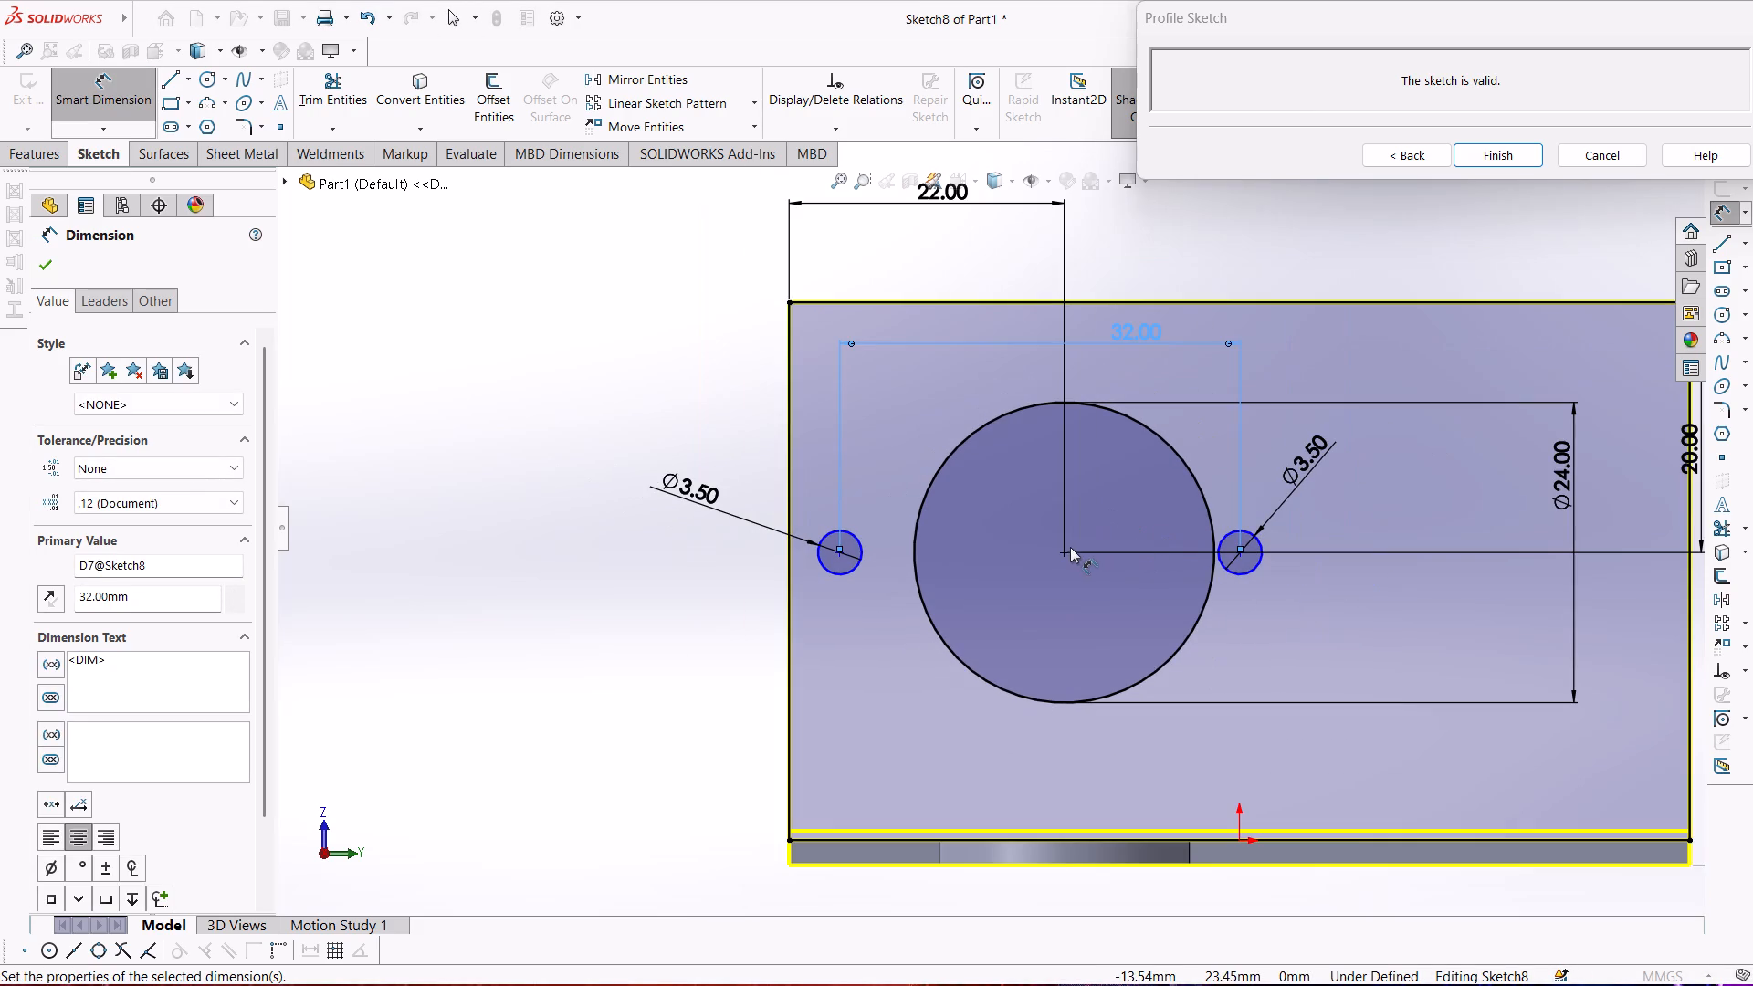
click(1061, 552)
click(1244, 555)
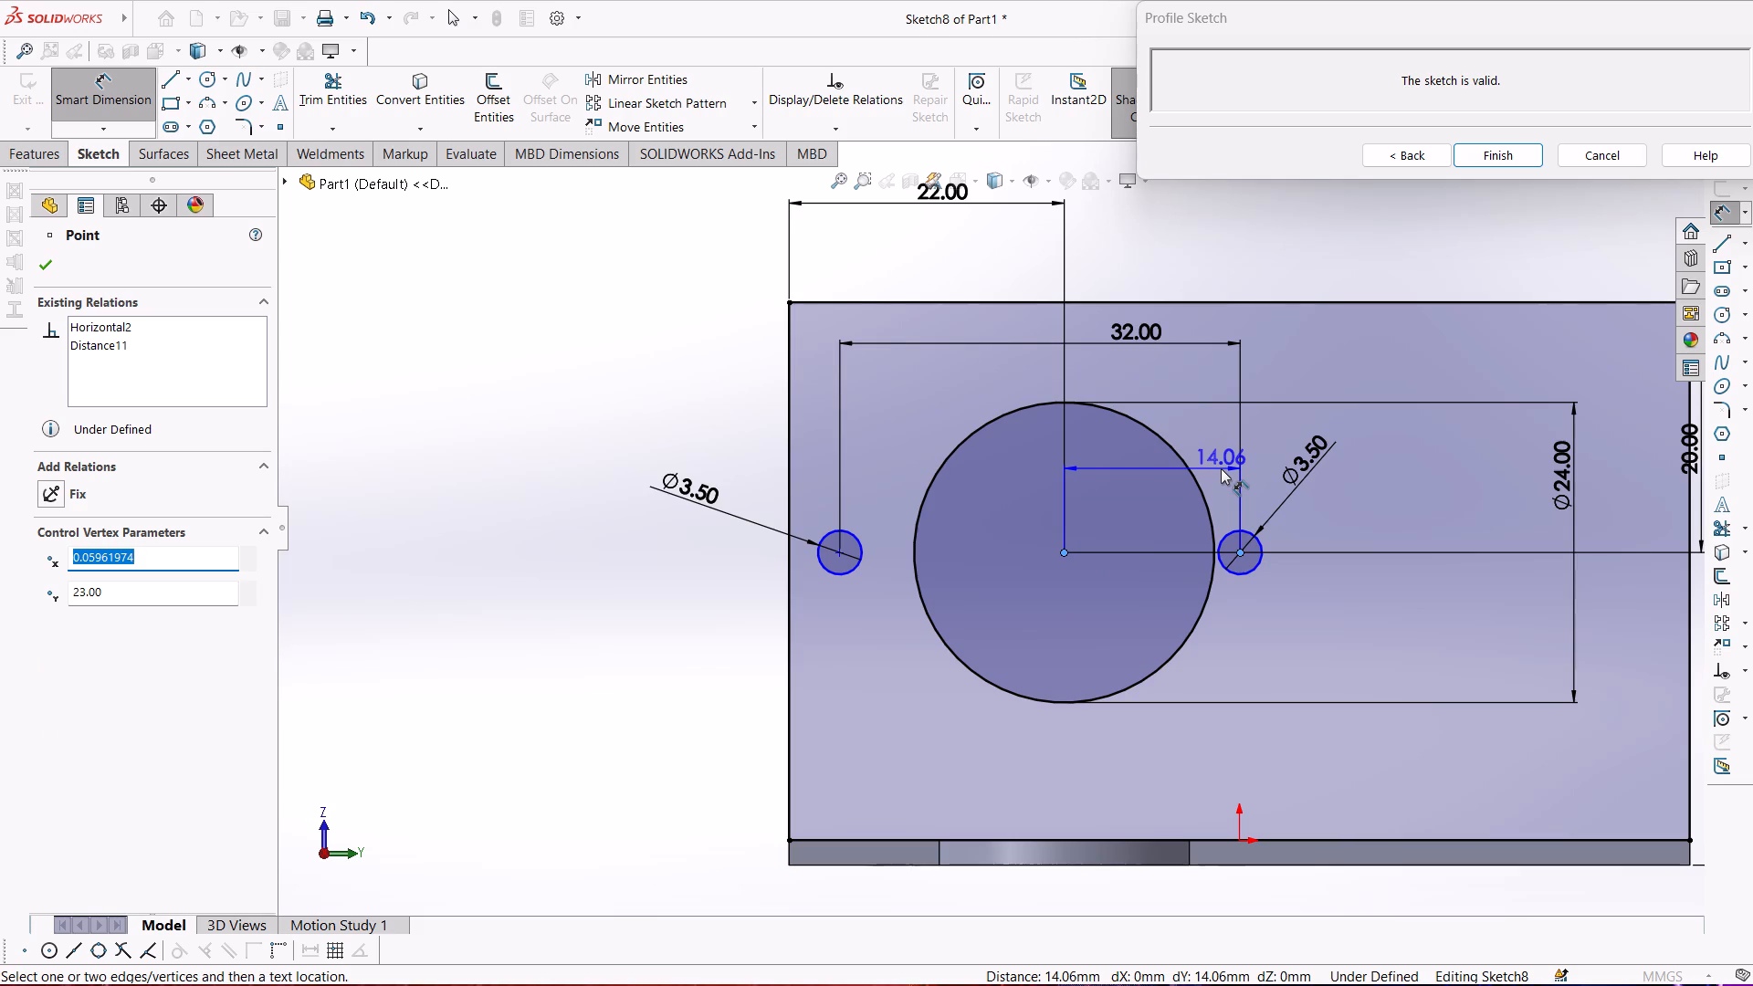
click(1221, 468)
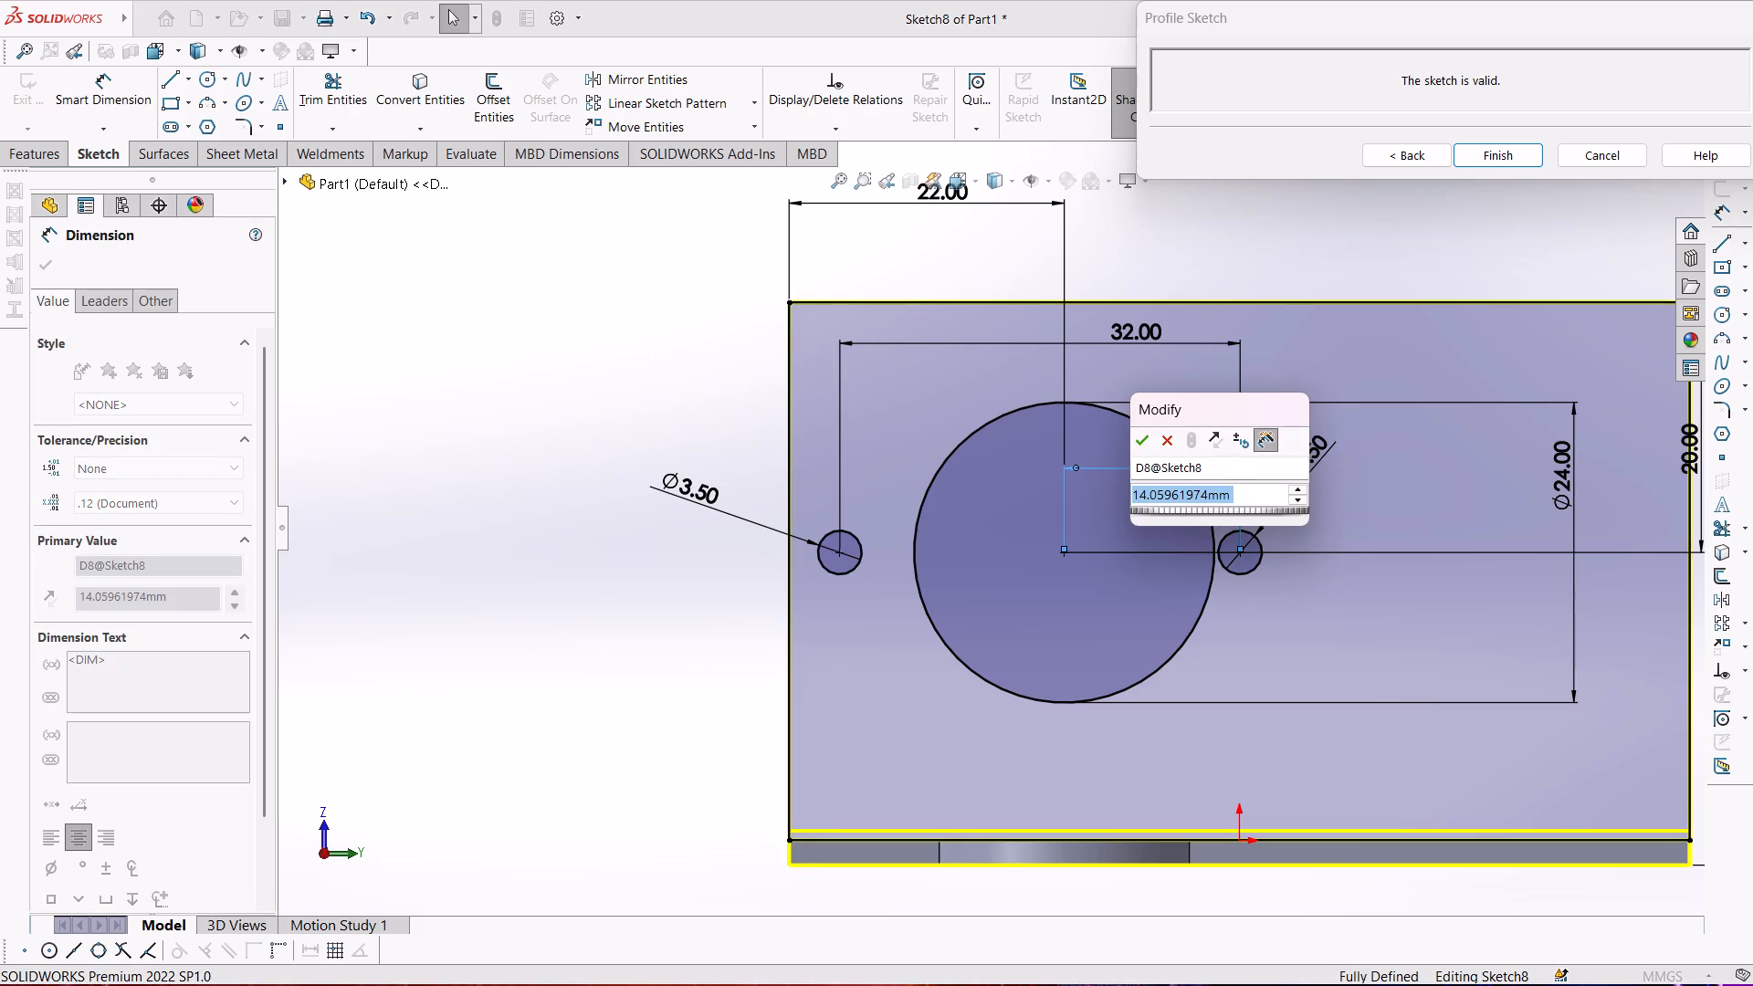
text(16)
key(Return)
click(331, 414)
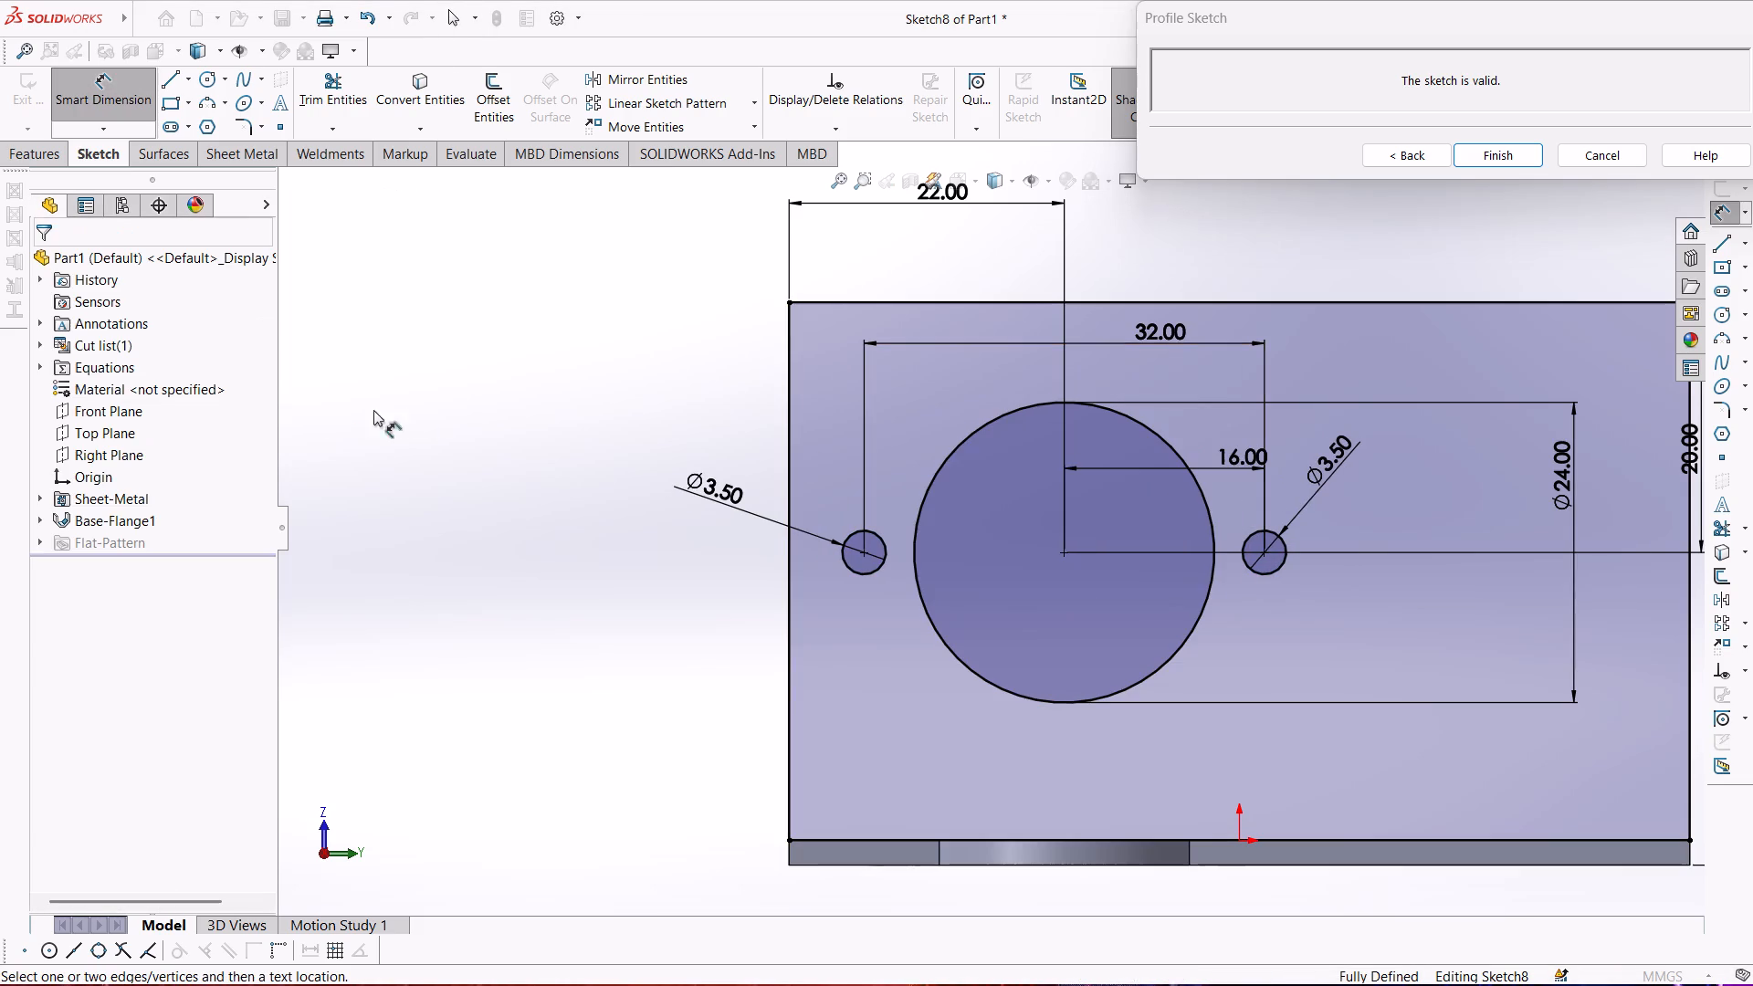
scroll(1079, 528, up, 2)
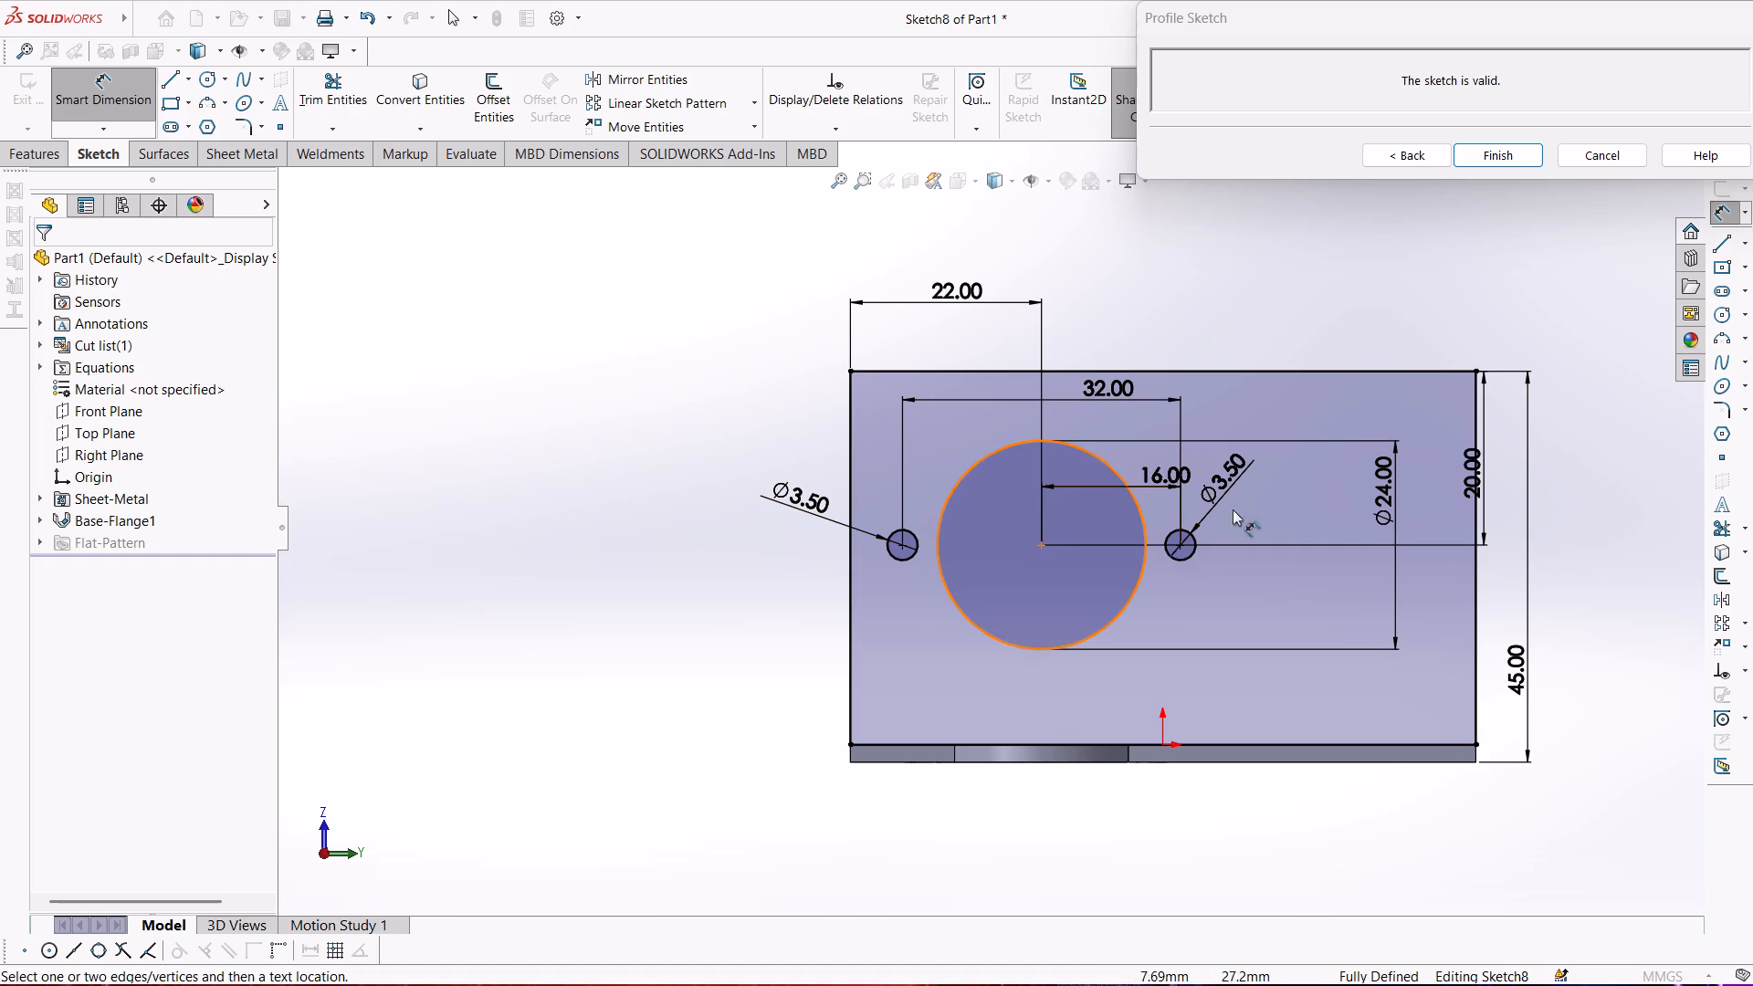
Reposition the 24 mm, 20 mm, 16 mm and one of the 3.5 mm dimensions to clear the flange's right-hand area.
drag(1384, 488, 733, 472)
drag(1485, 476, 1114, 427)
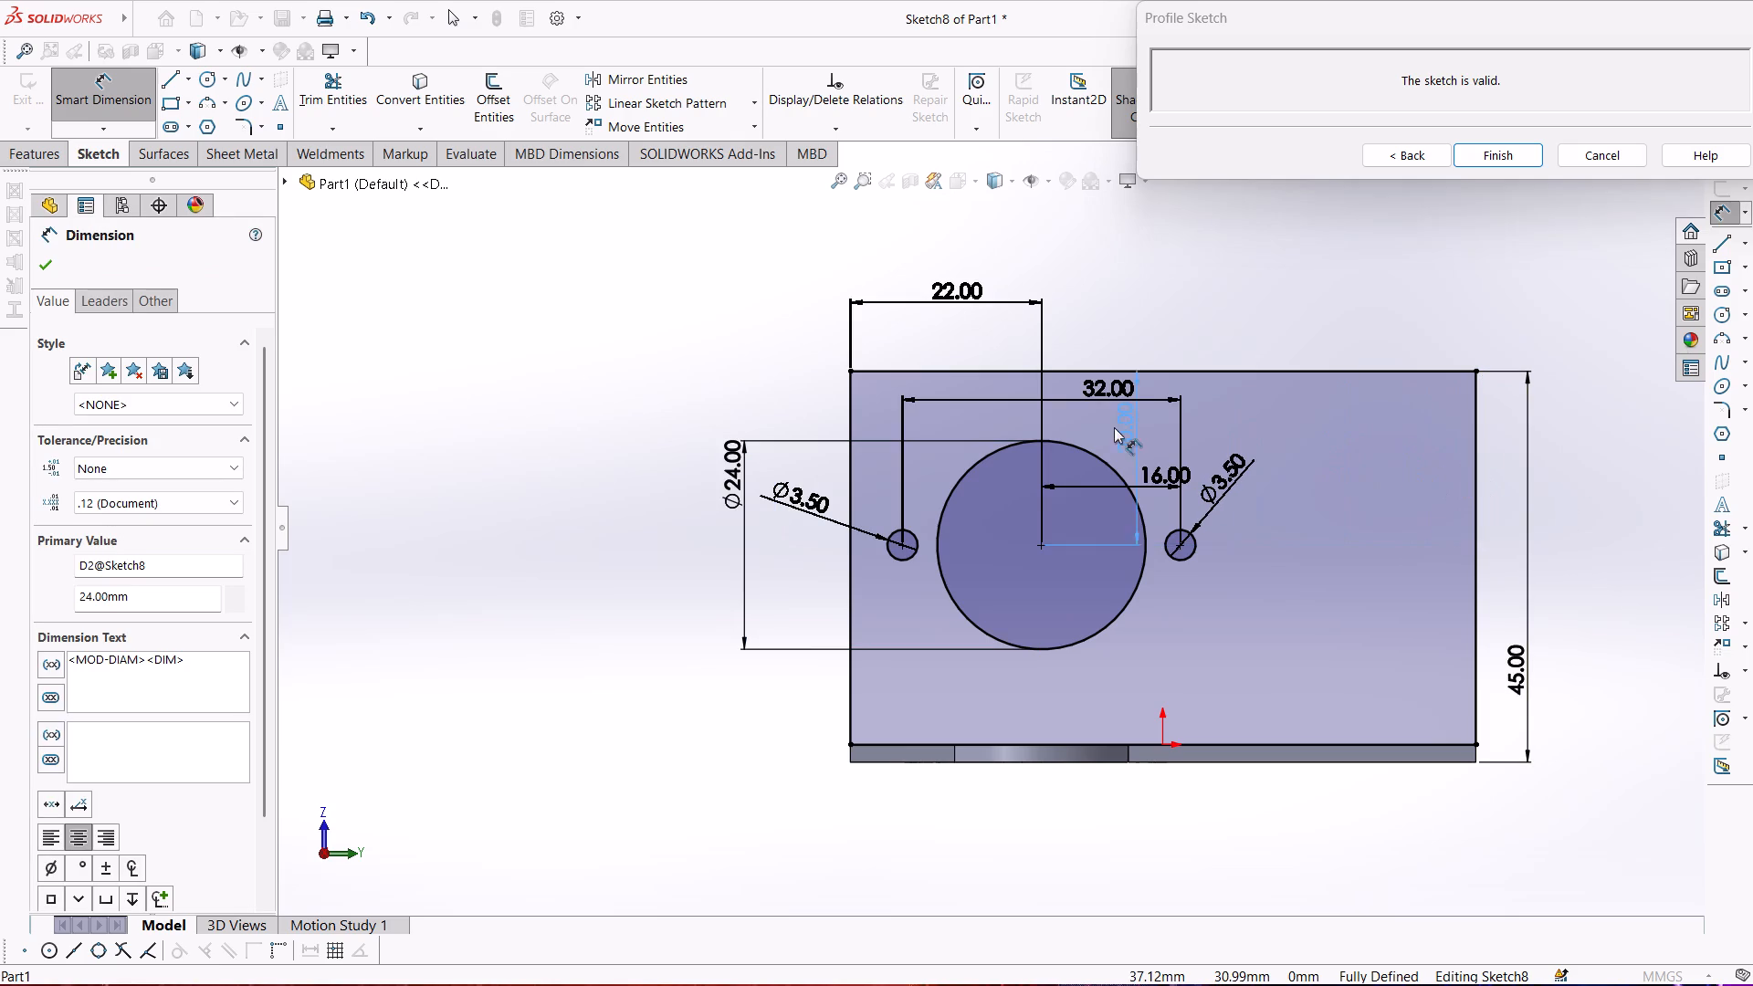
drag(1114, 427, 818, 402)
drag(1145, 486, 1103, 461)
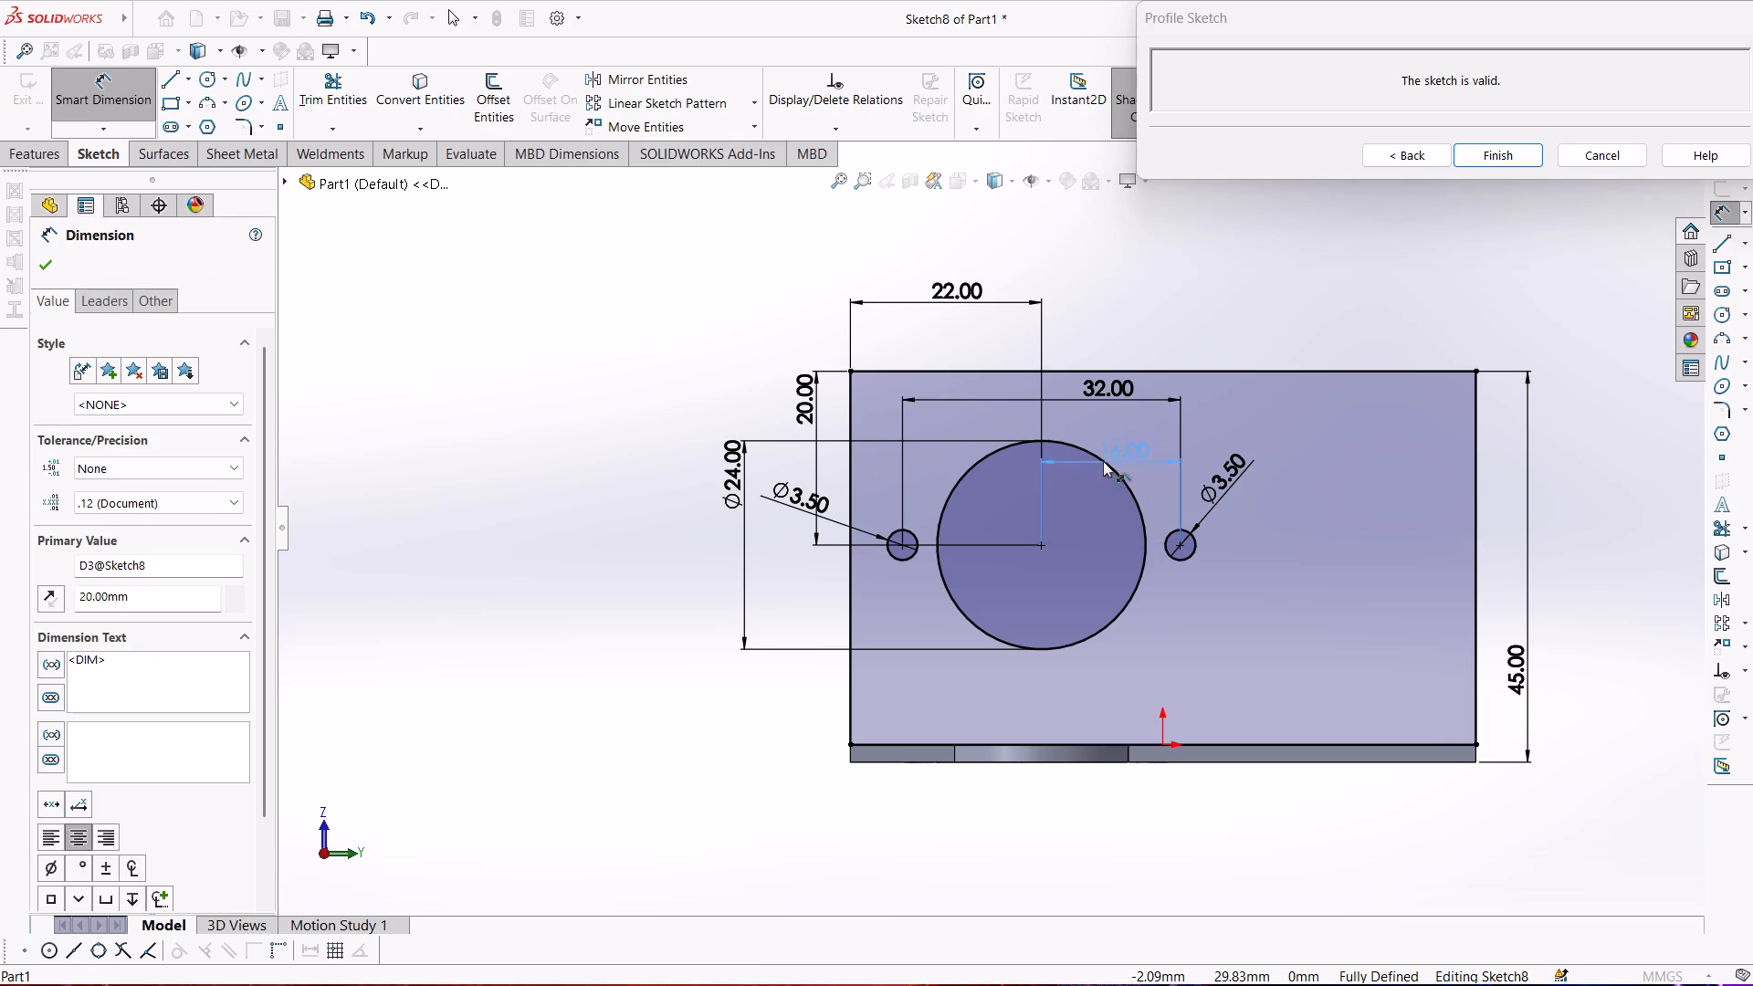
drag(1103, 461, 987, 547)
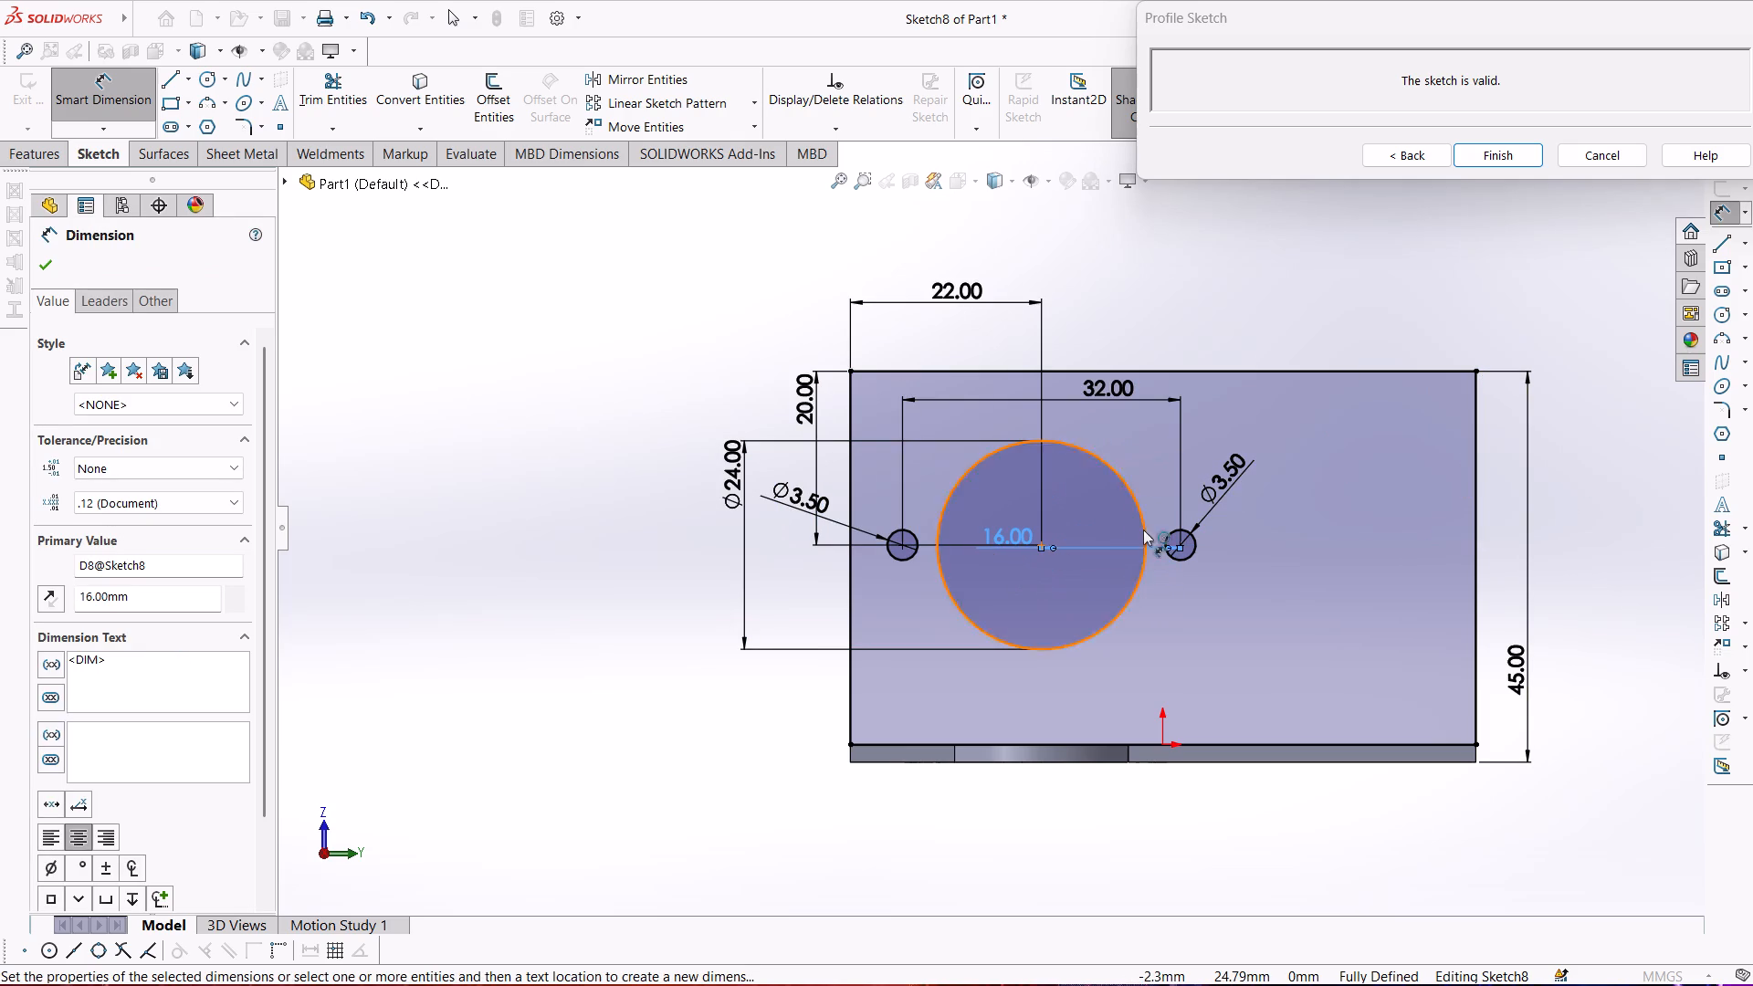
drag(1217, 482, 973, 531)
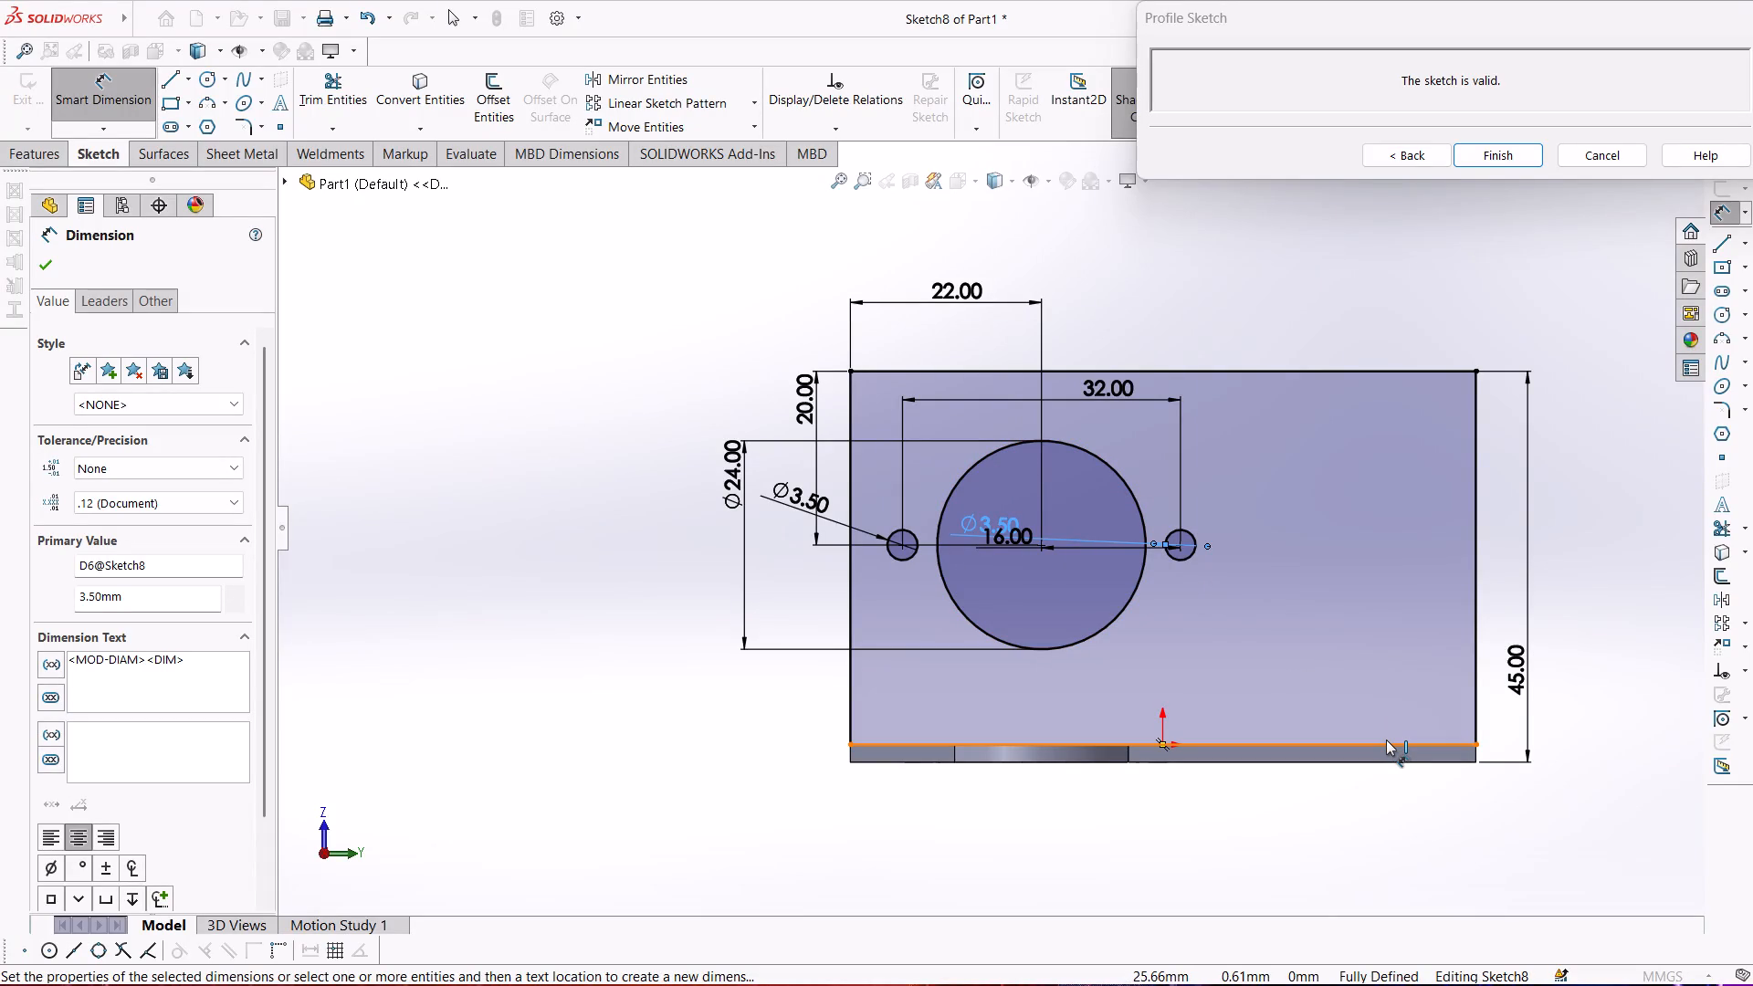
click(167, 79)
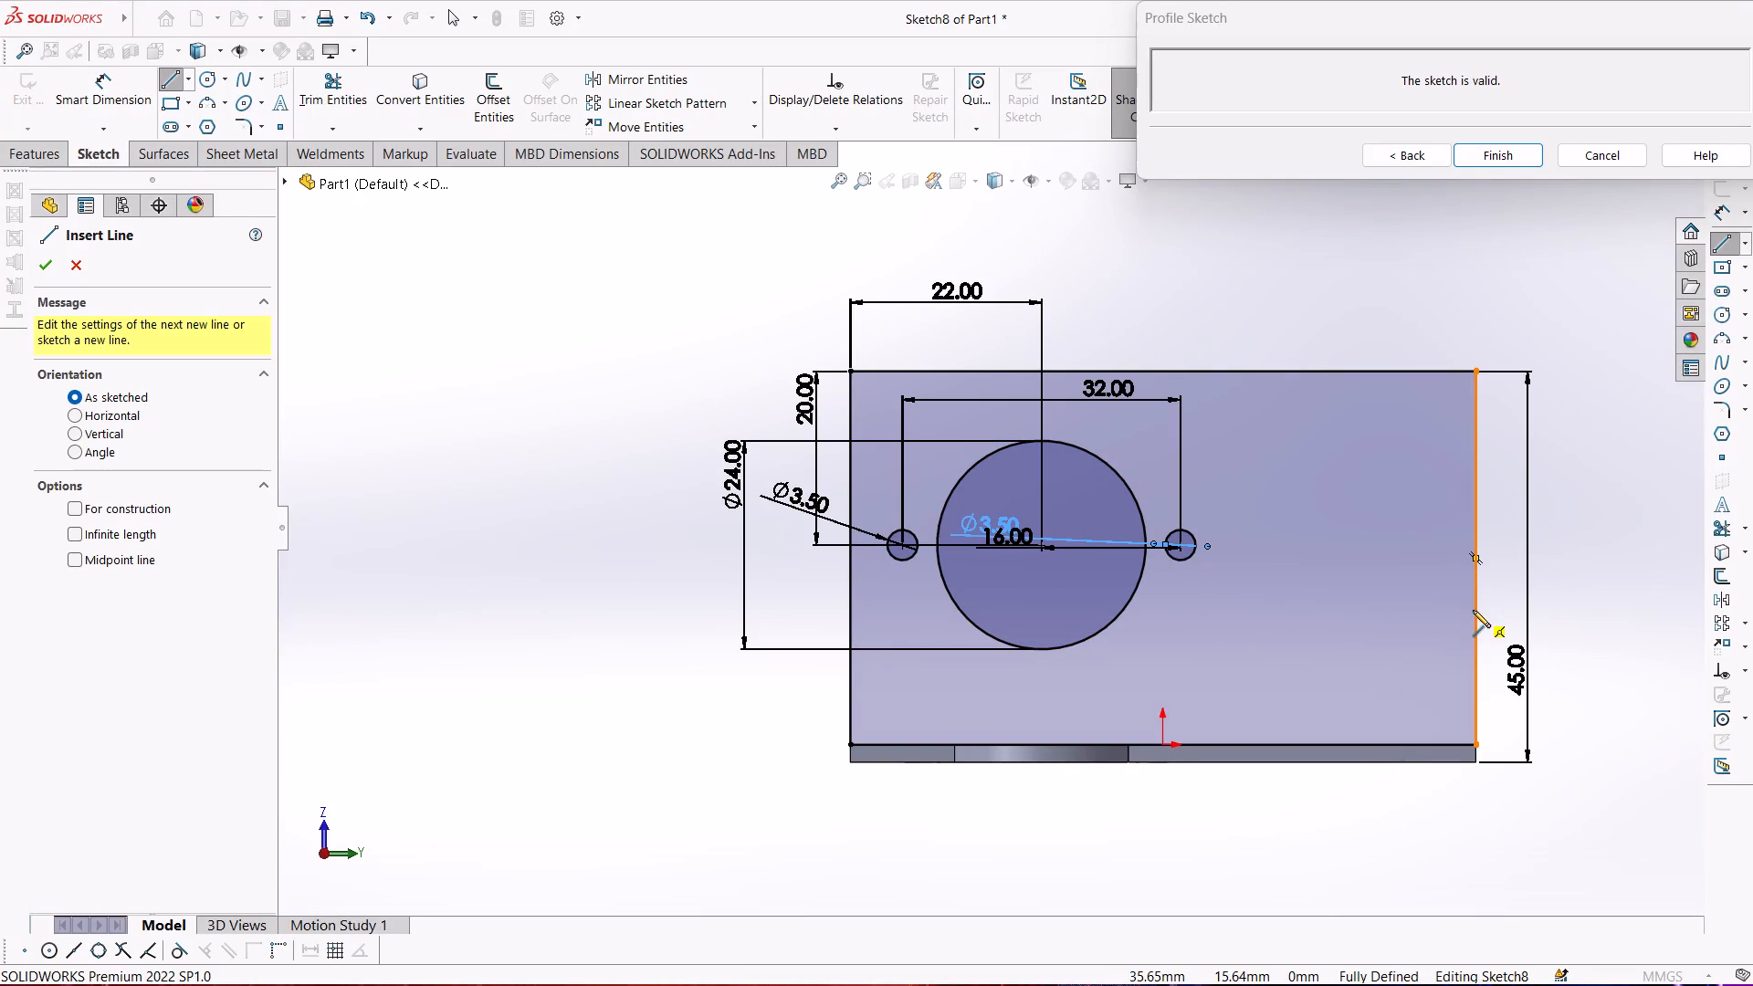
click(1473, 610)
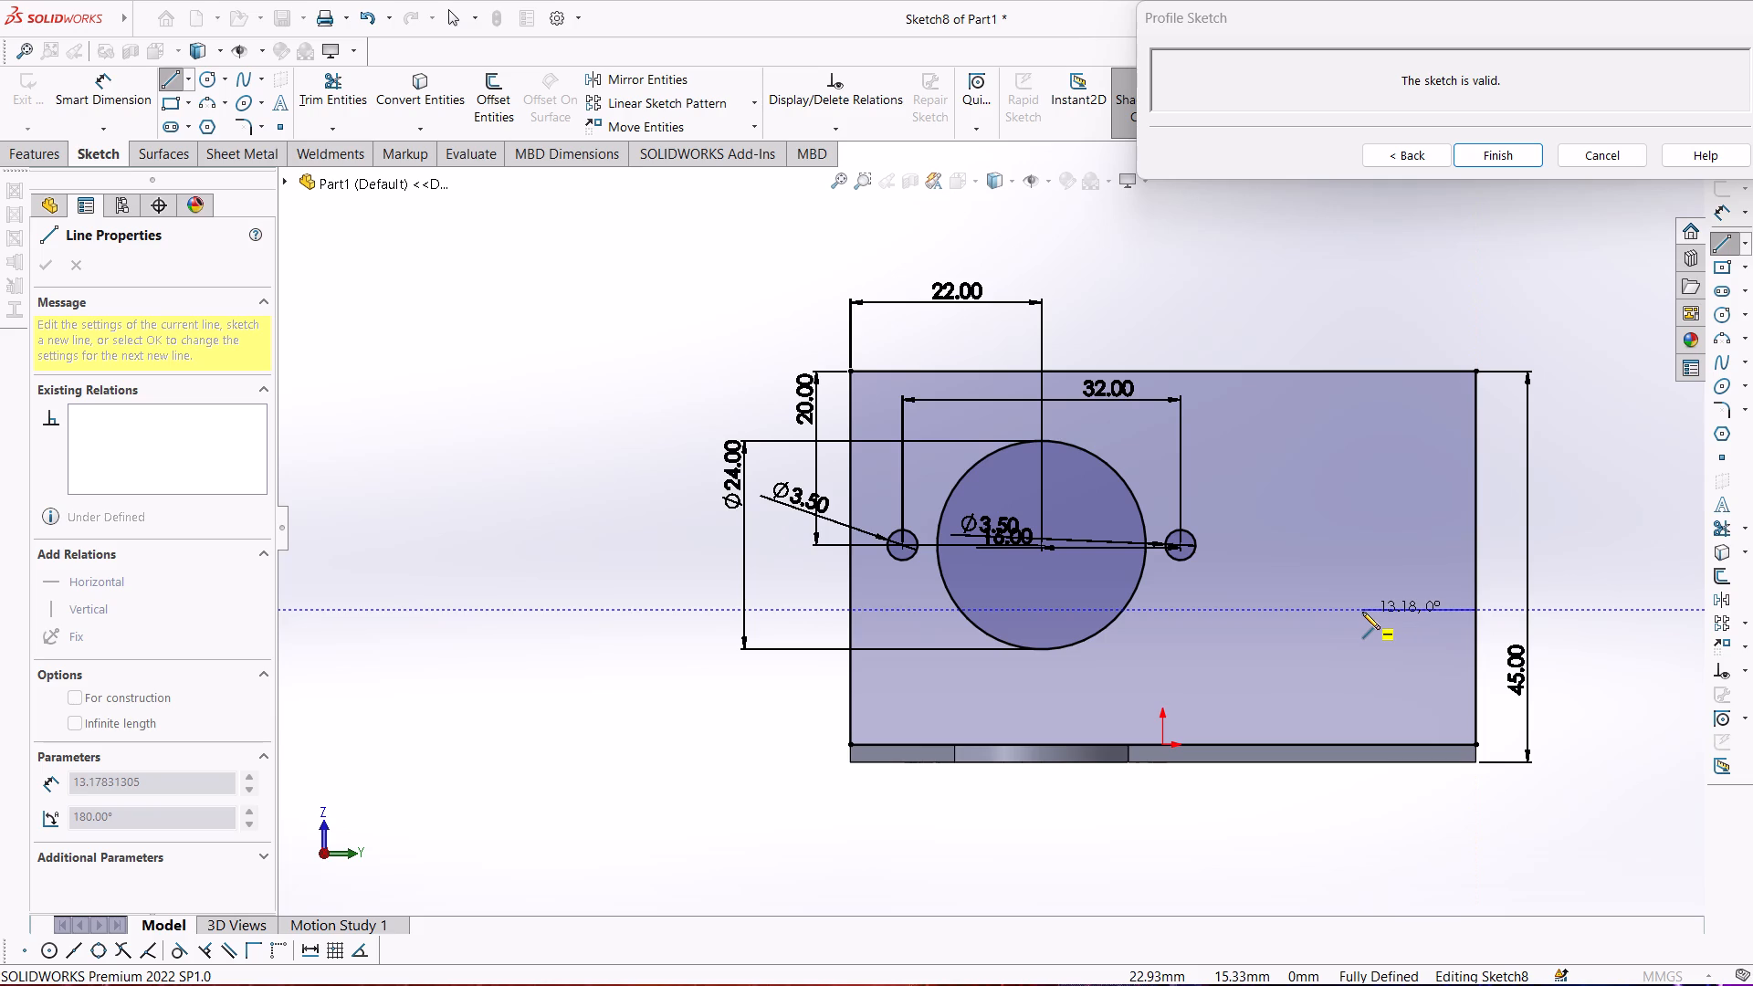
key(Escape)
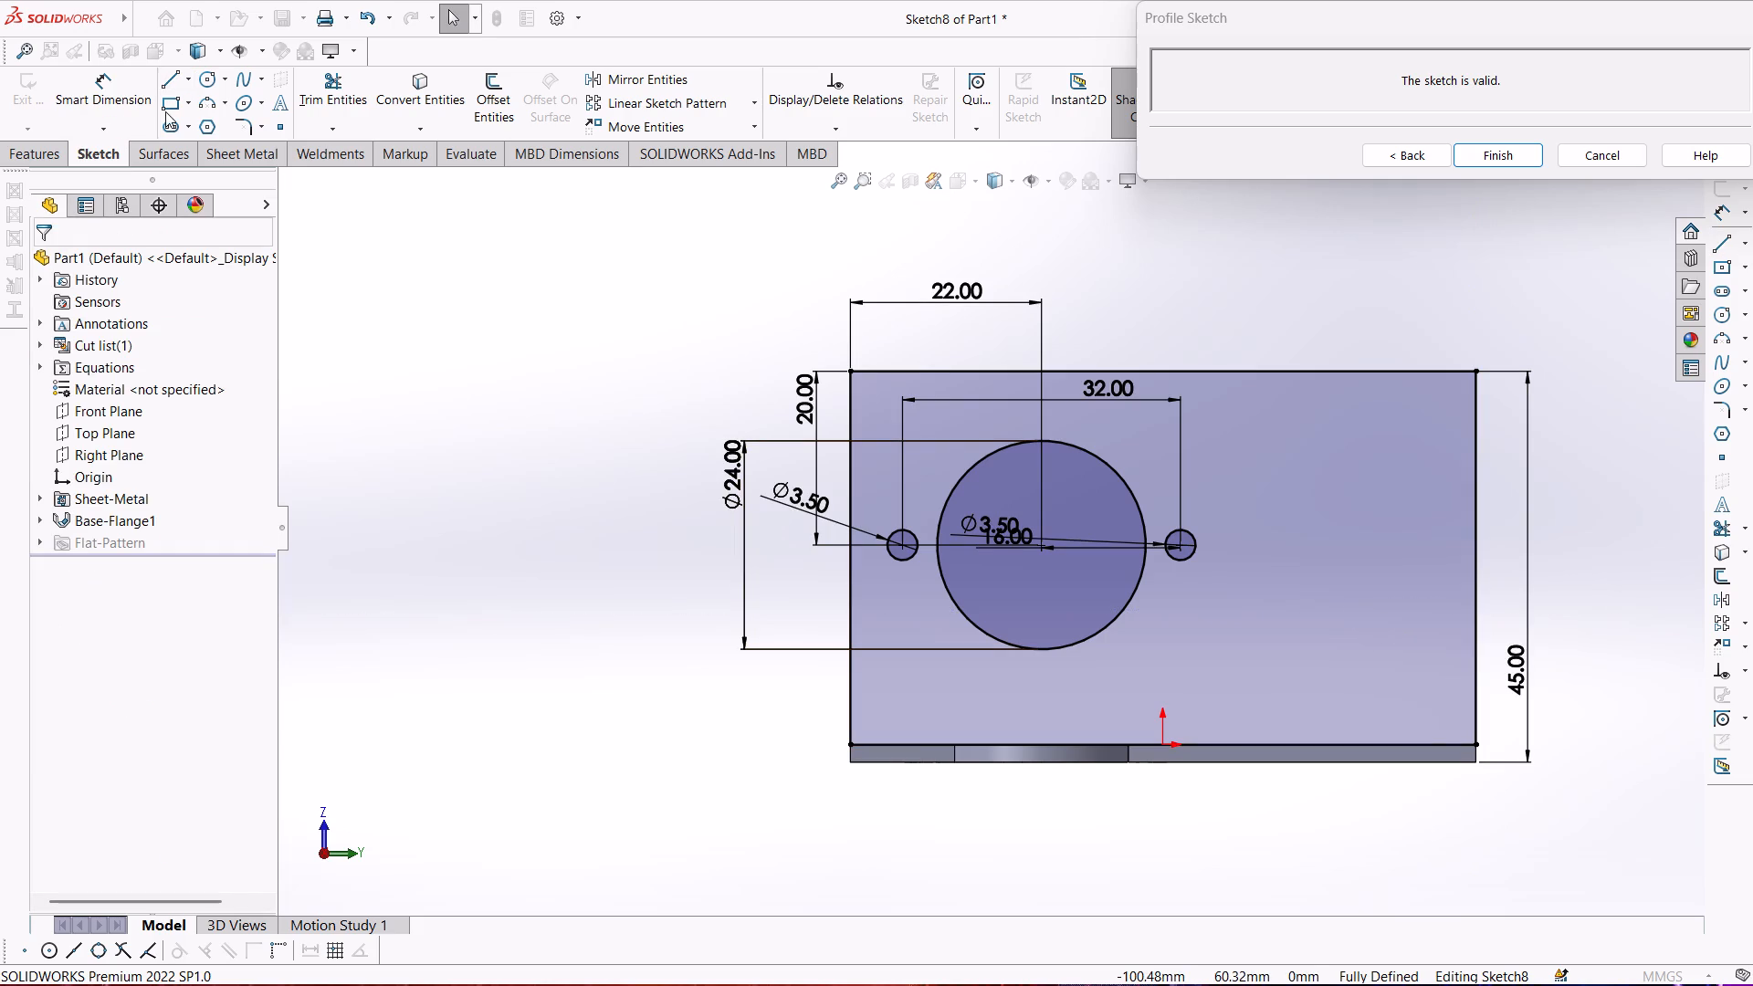
Sketch two concentric circles near the flange profile's lower right corner, with radii of about 3.7 mm and 7.2 mm.
click(218, 95)
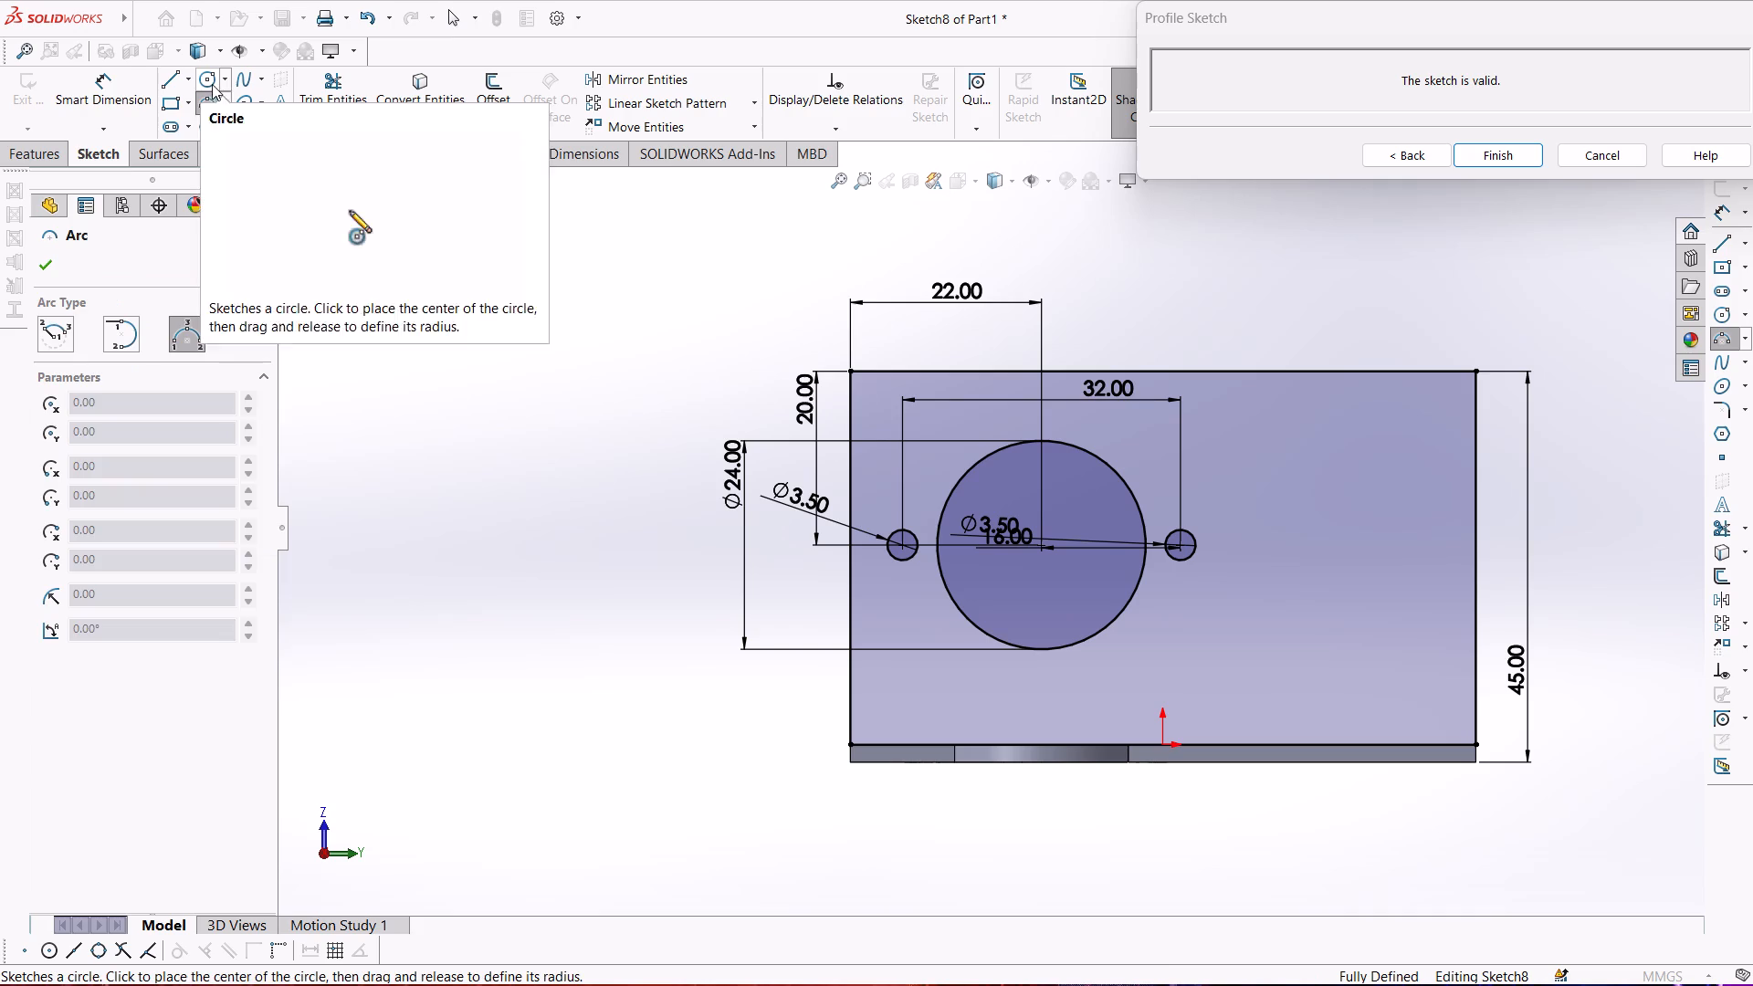
click(211, 84)
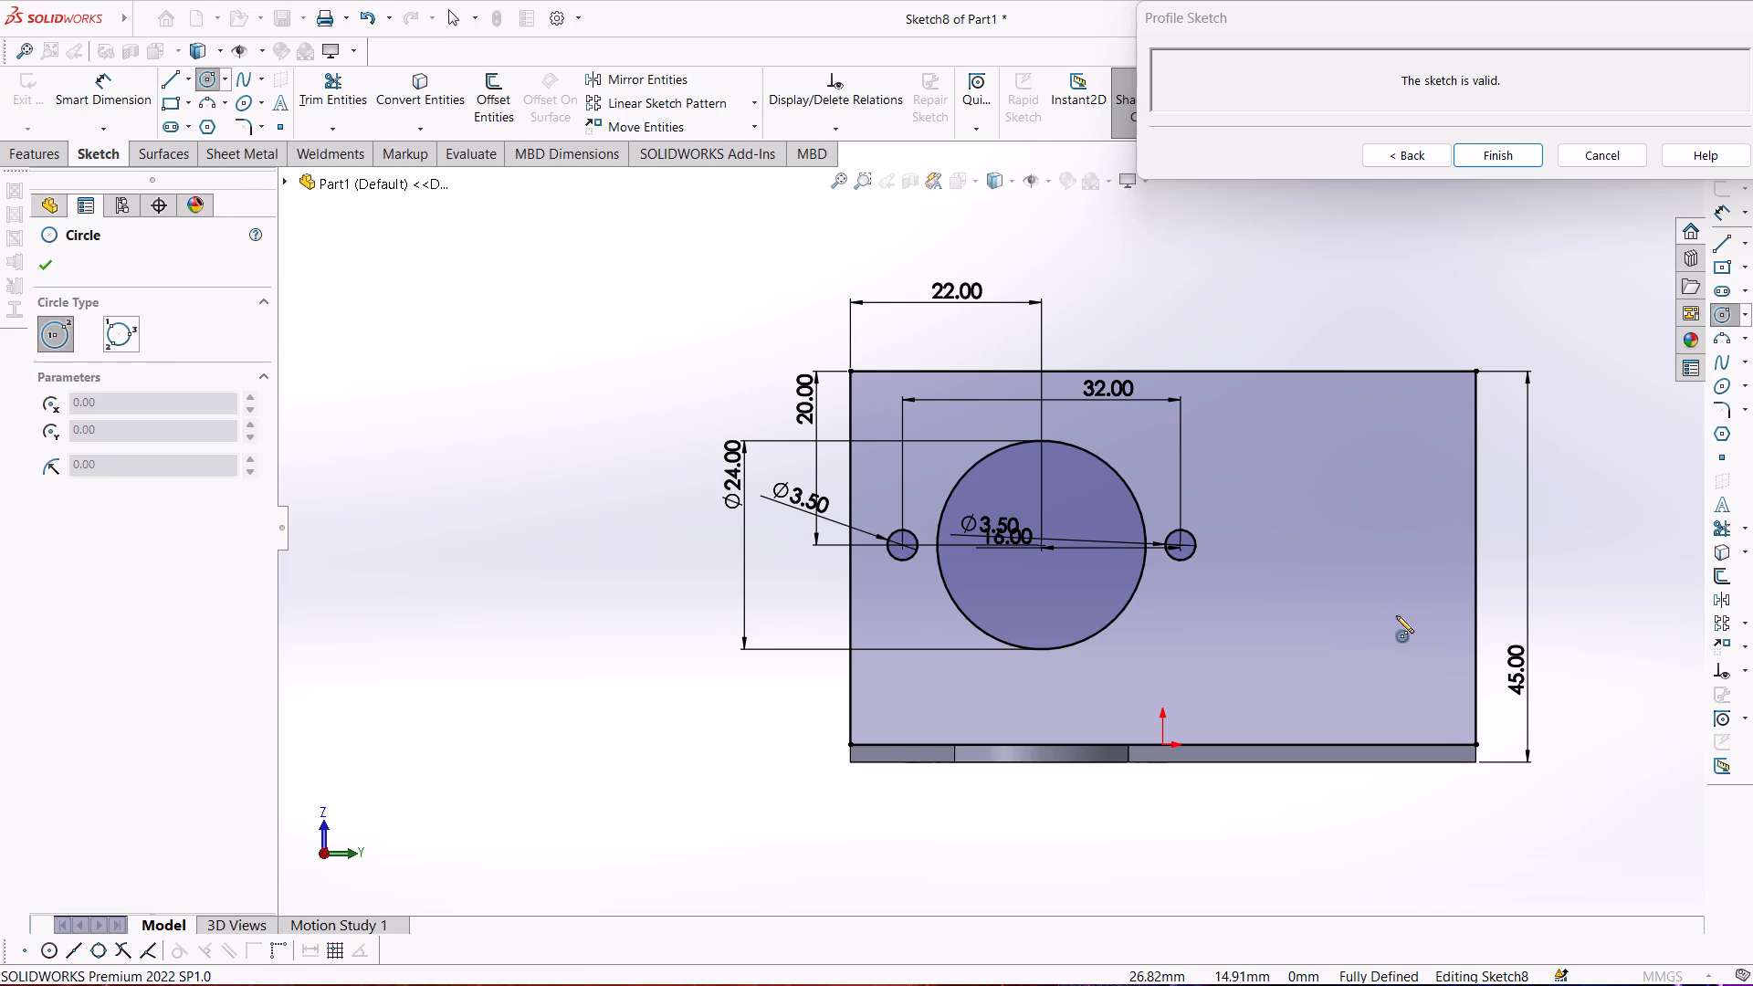
click(1396, 615)
click(1406, 645)
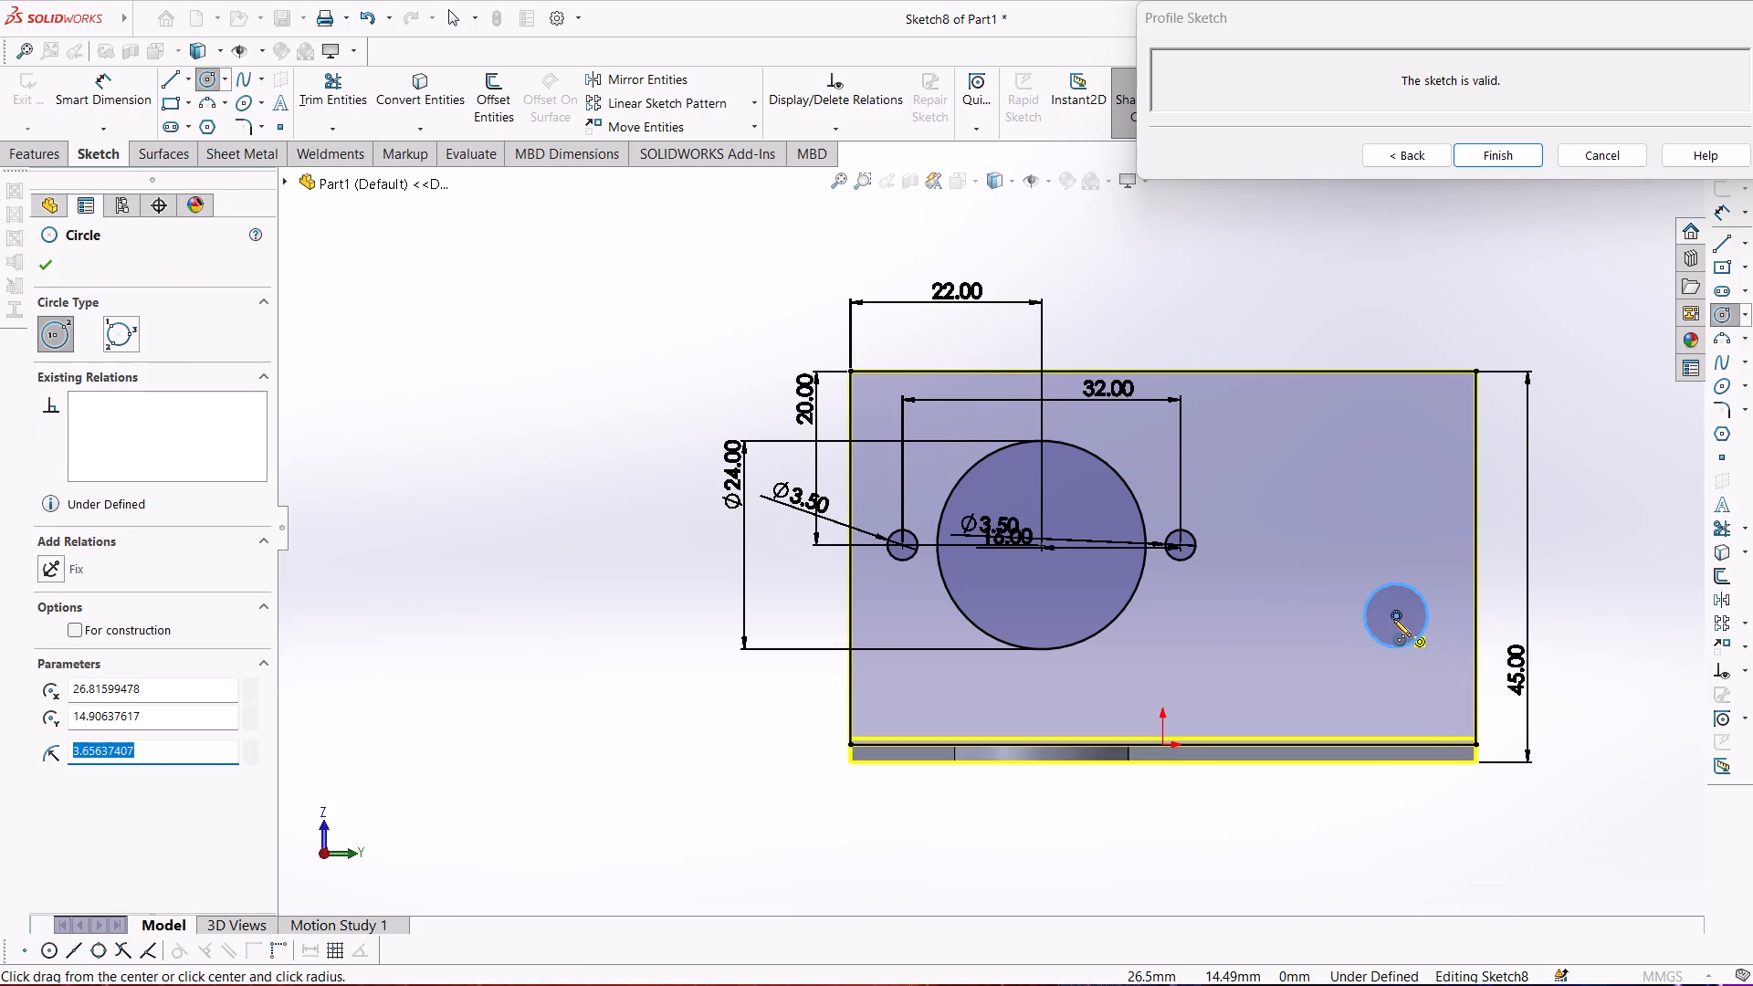
click(1395, 617)
click(1422, 672)
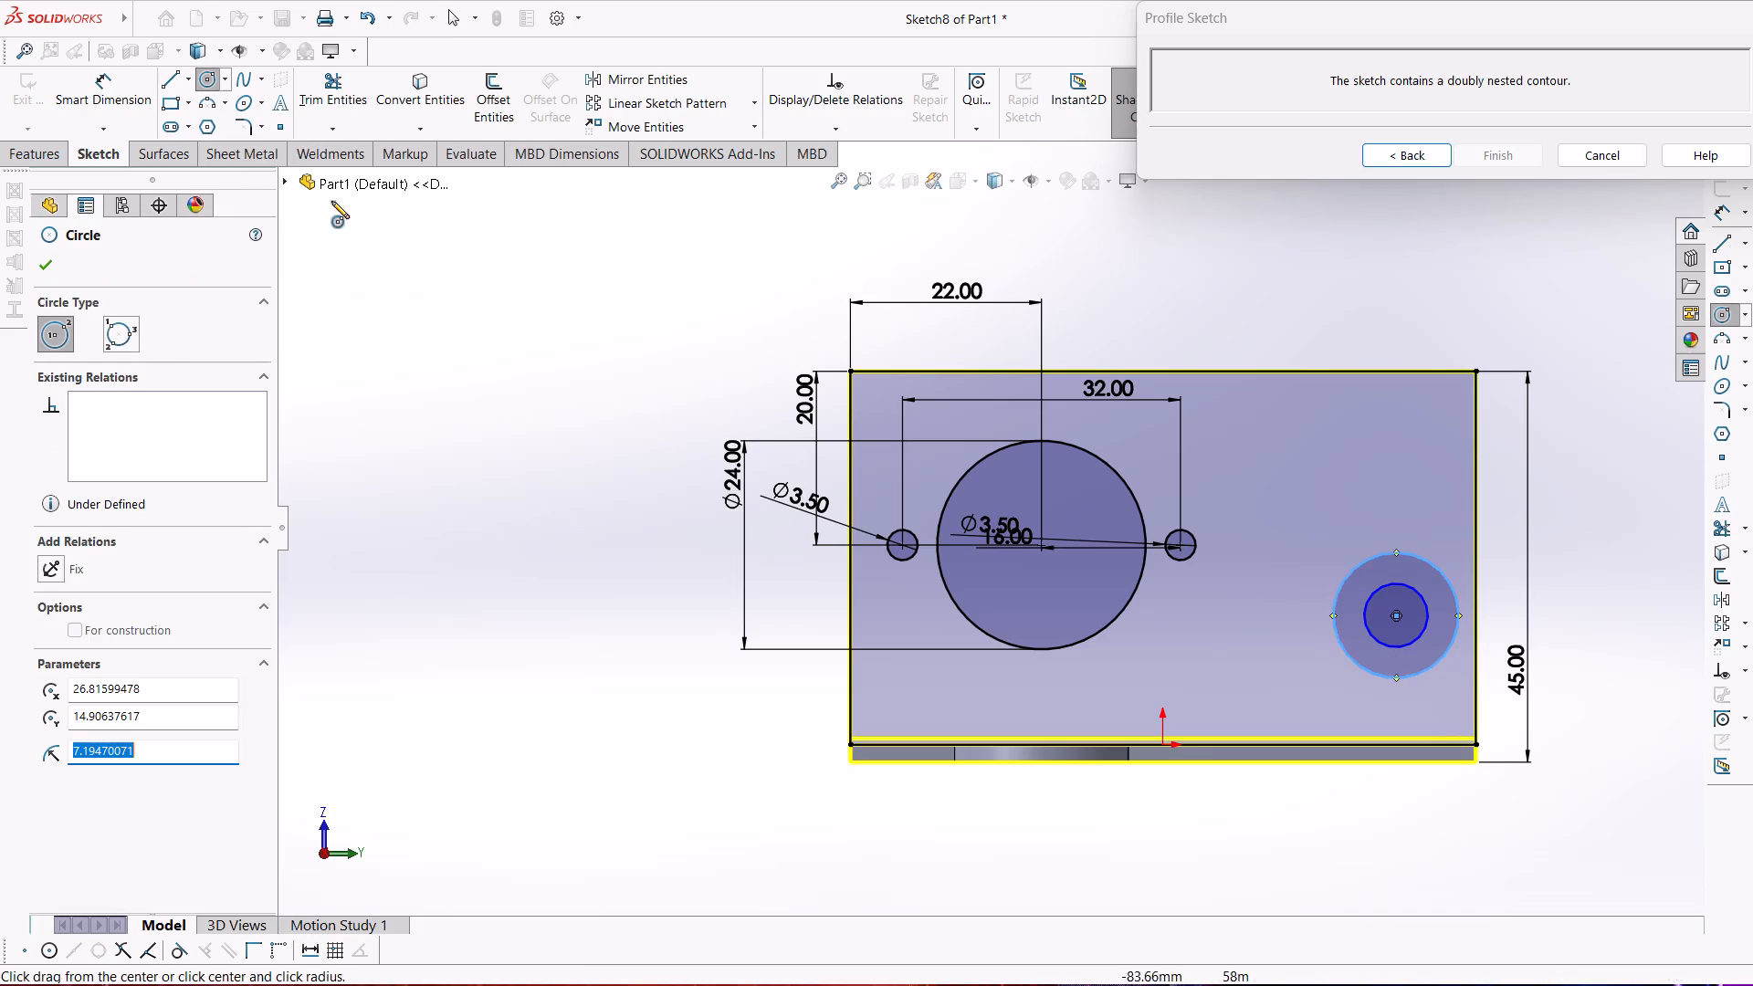
Dimension the concentric circles with diameters of 8 mm for the inner one and 16 mm for the outer one.
click(108, 72)
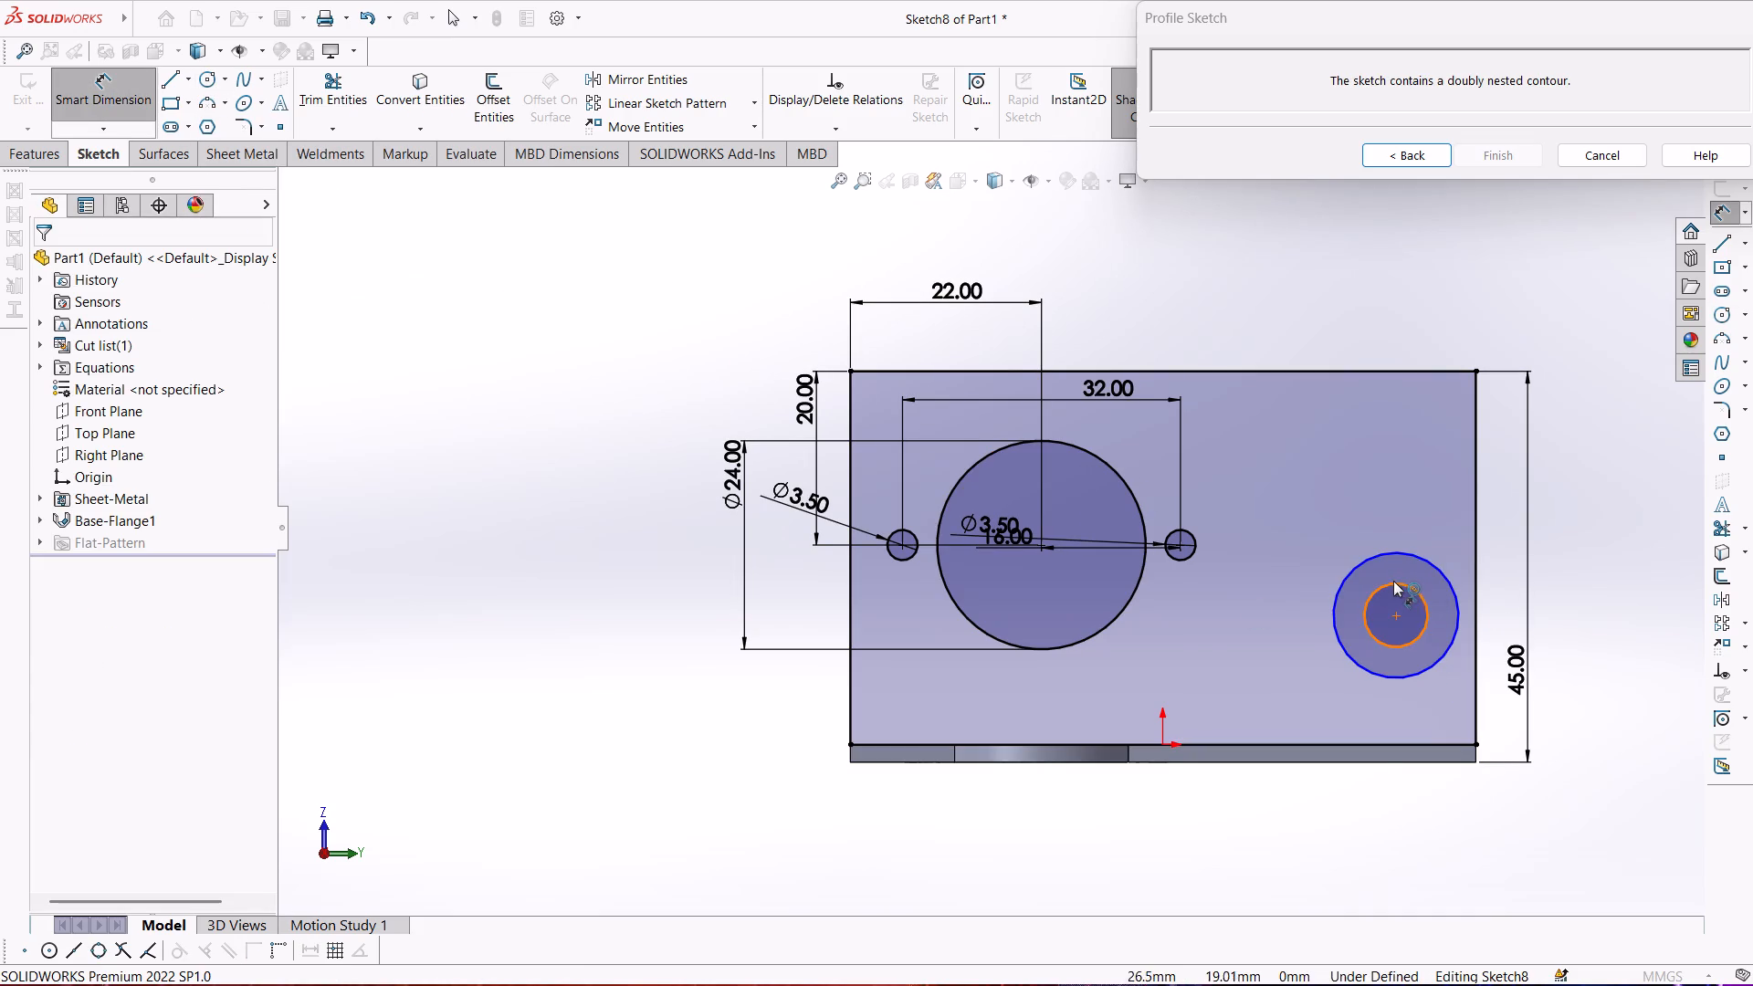
click(1394, 582)
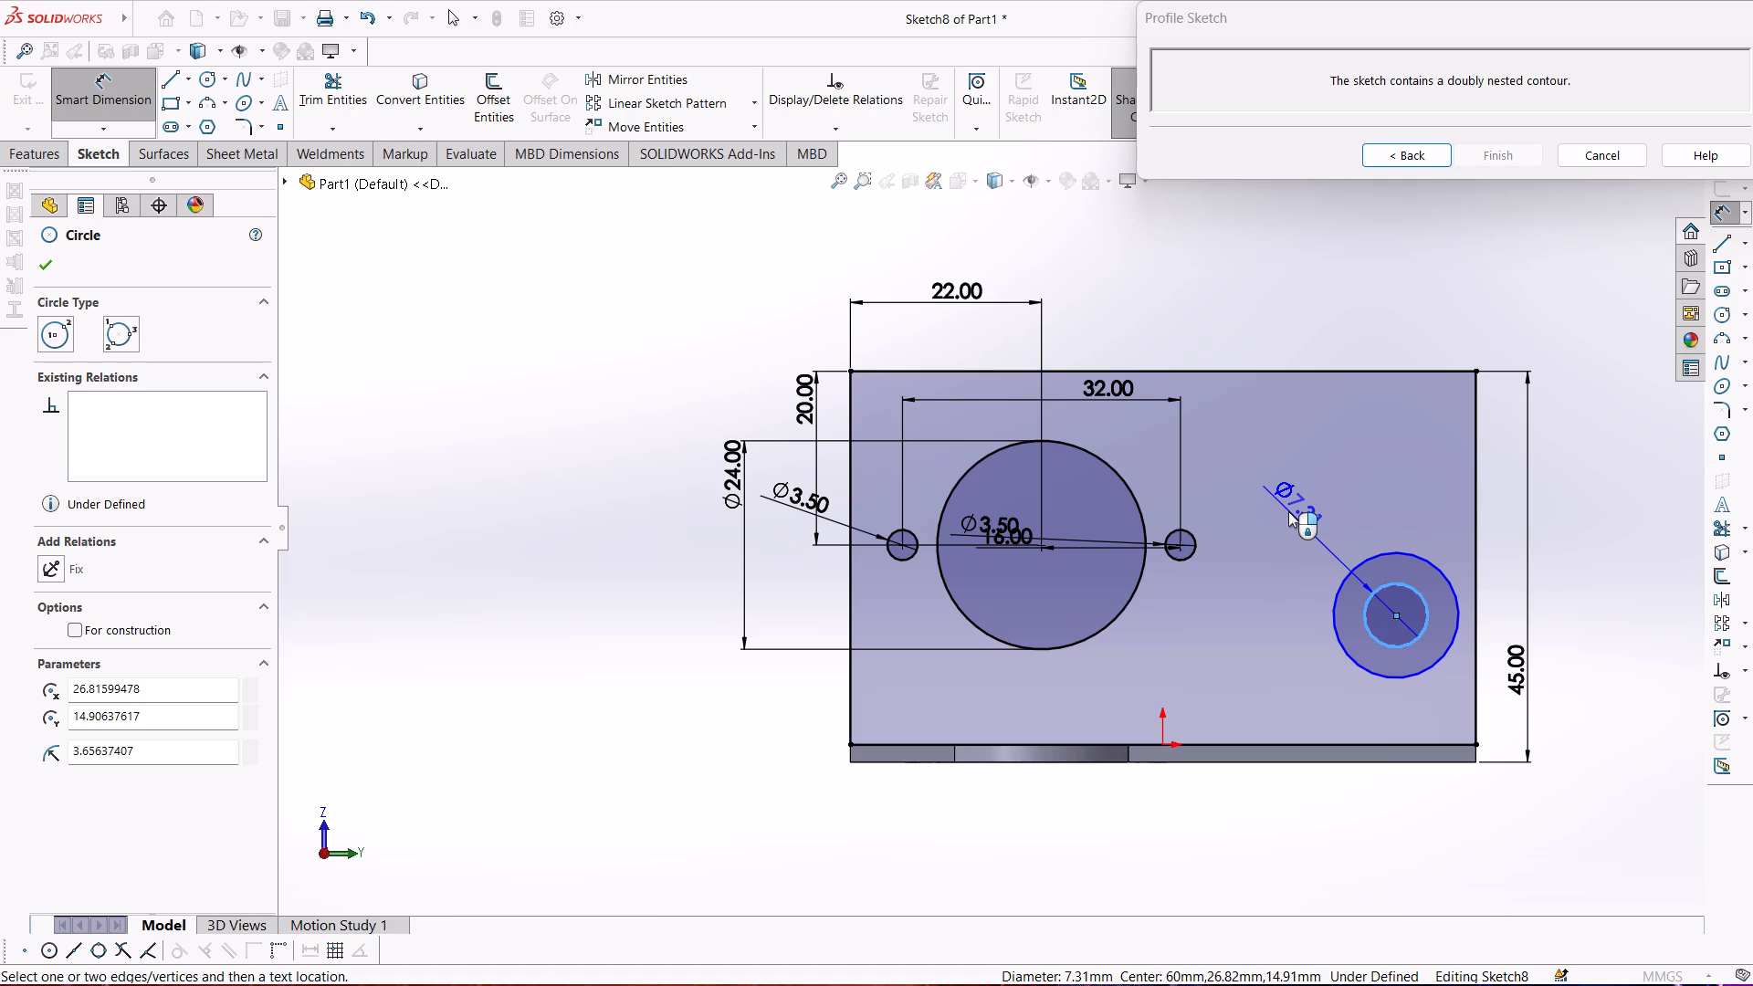
click(1288, 511)
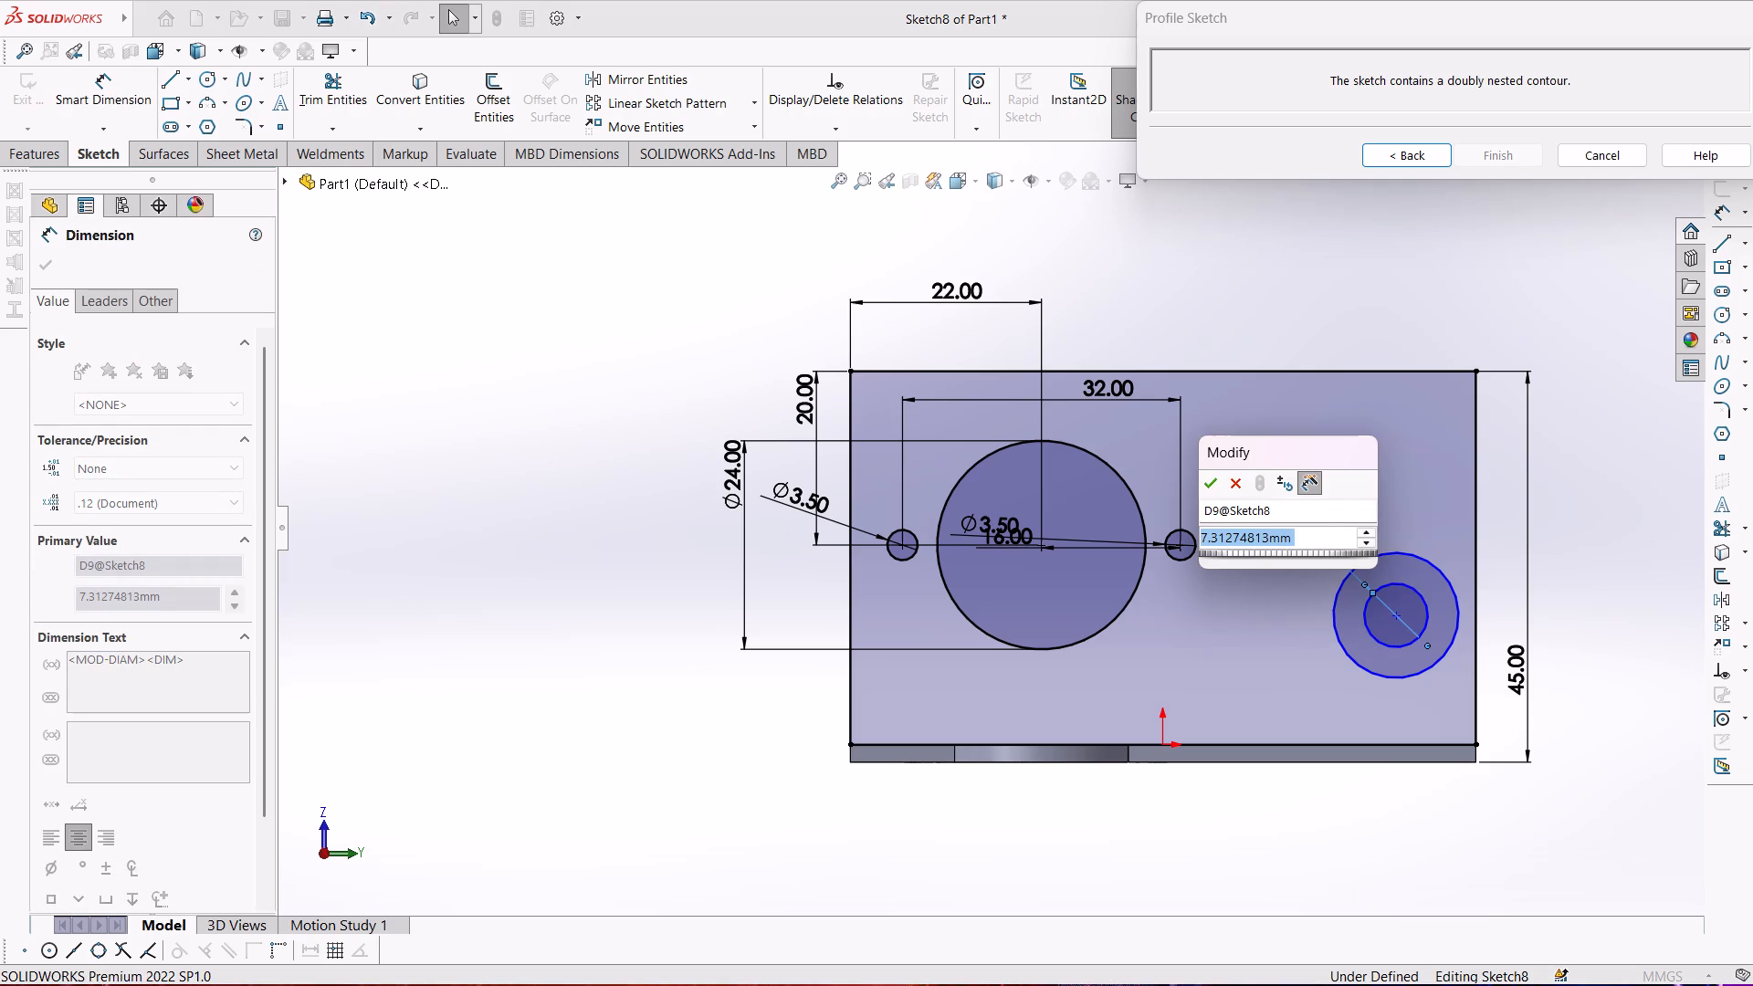
key(8)
key(Return)
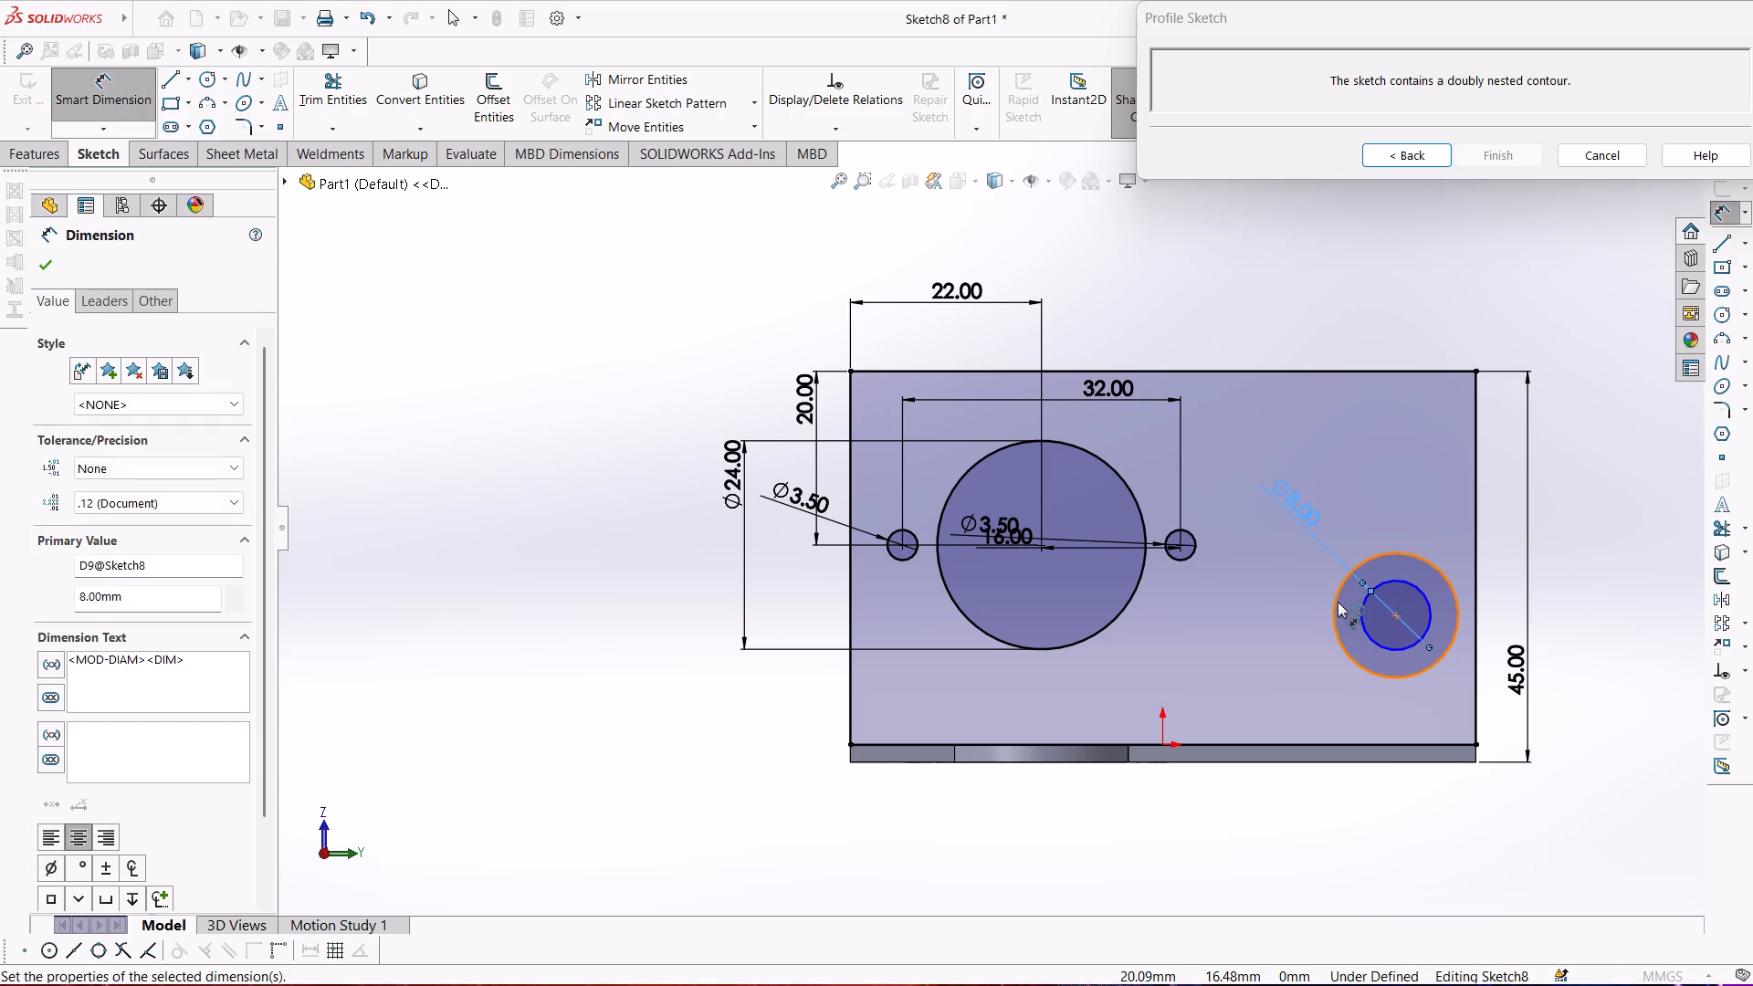
click(1338, 602)
click(1236, 561)
text(16)
key(Return)
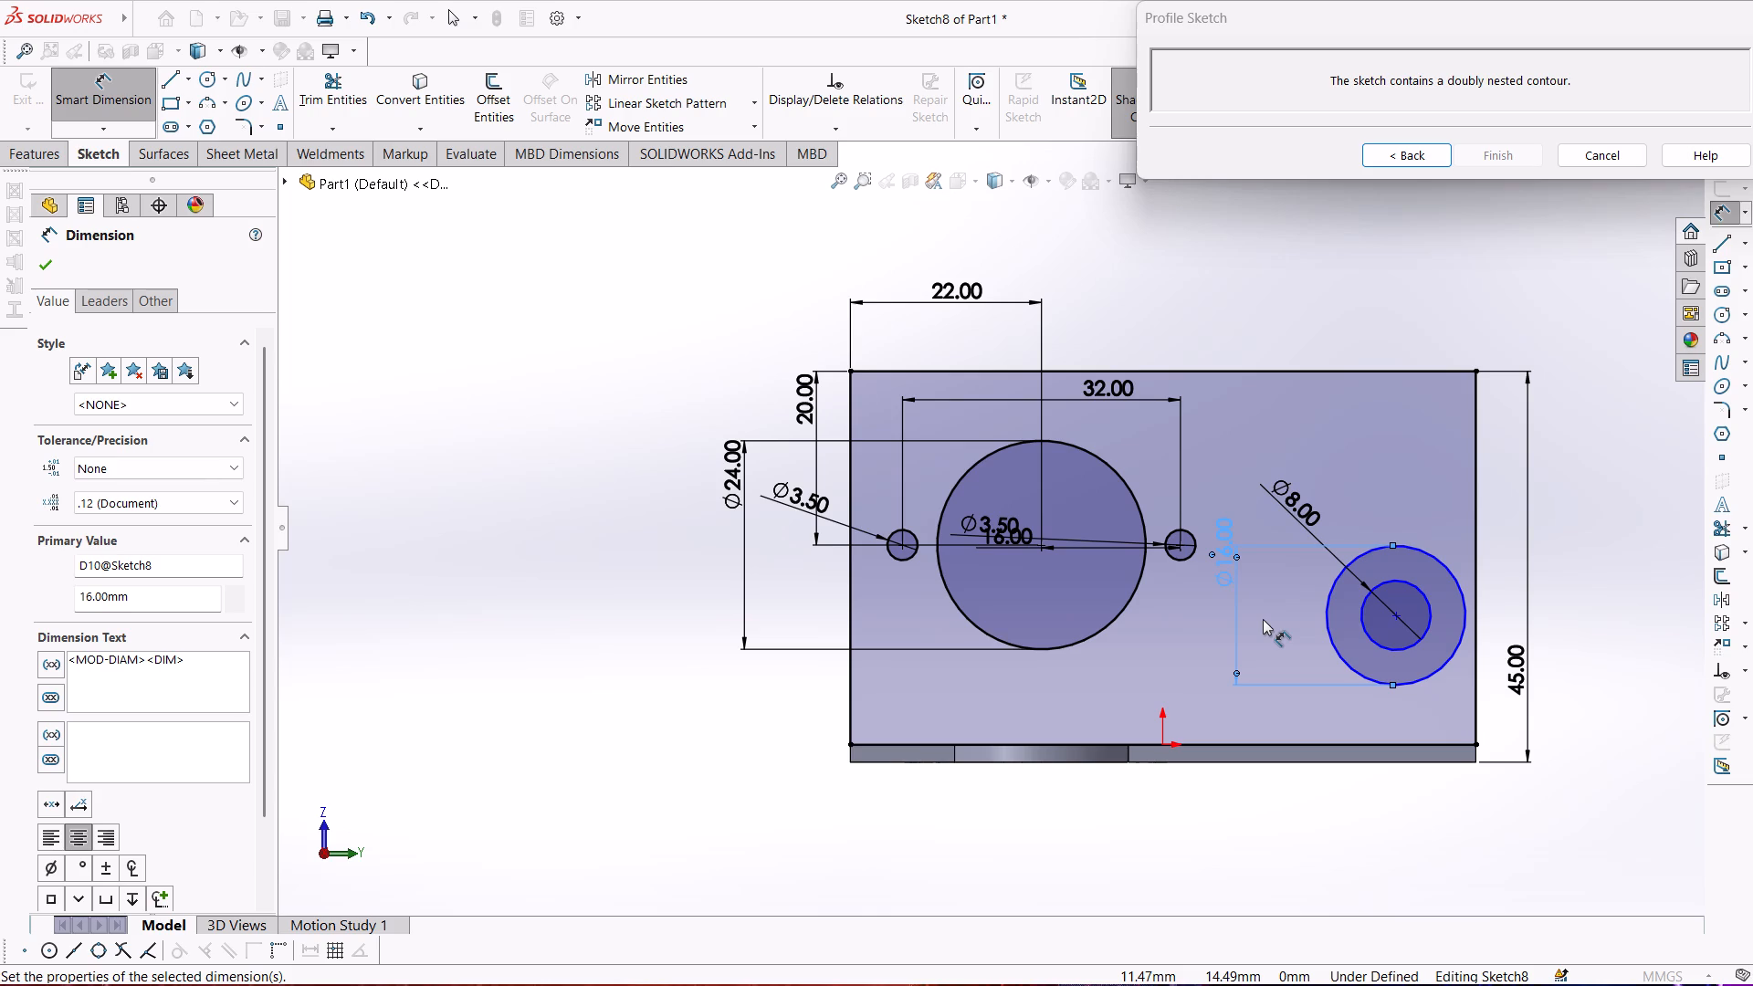
Locate the concentric circles' center 8 mm from the profile's right edge and 16 mm above the base's bottom edge.
click(1398, 619)
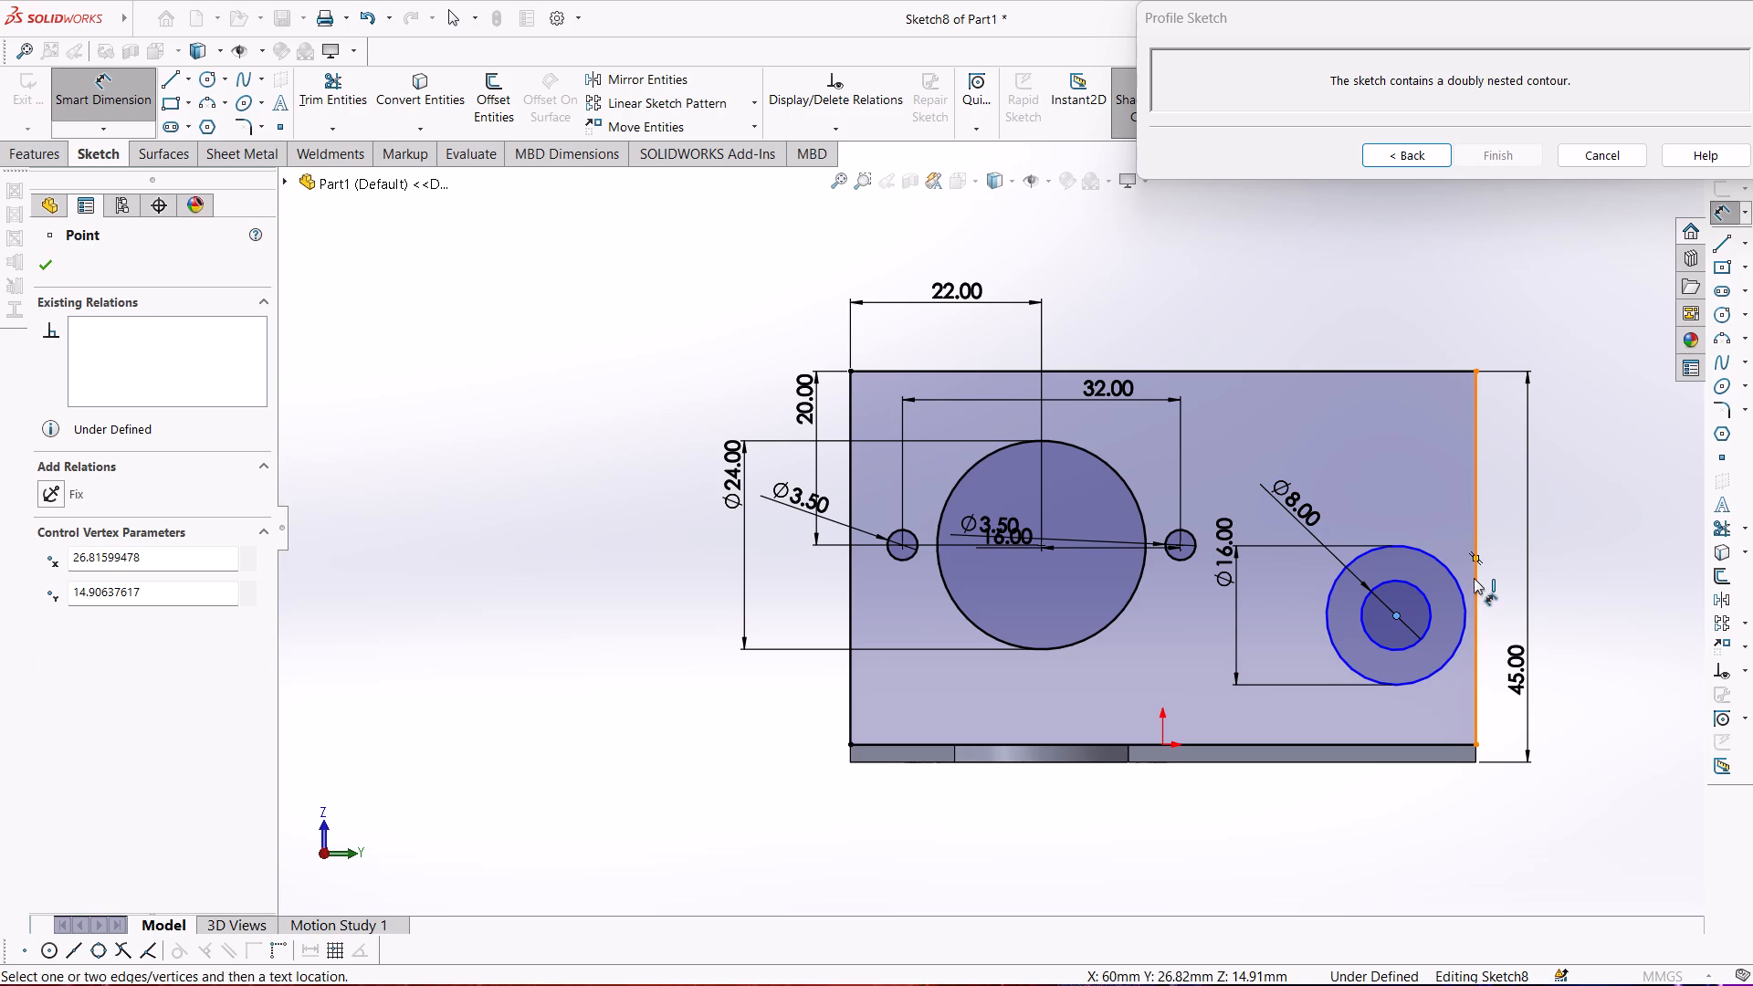
click(1474, 578)
click(1408, 472)
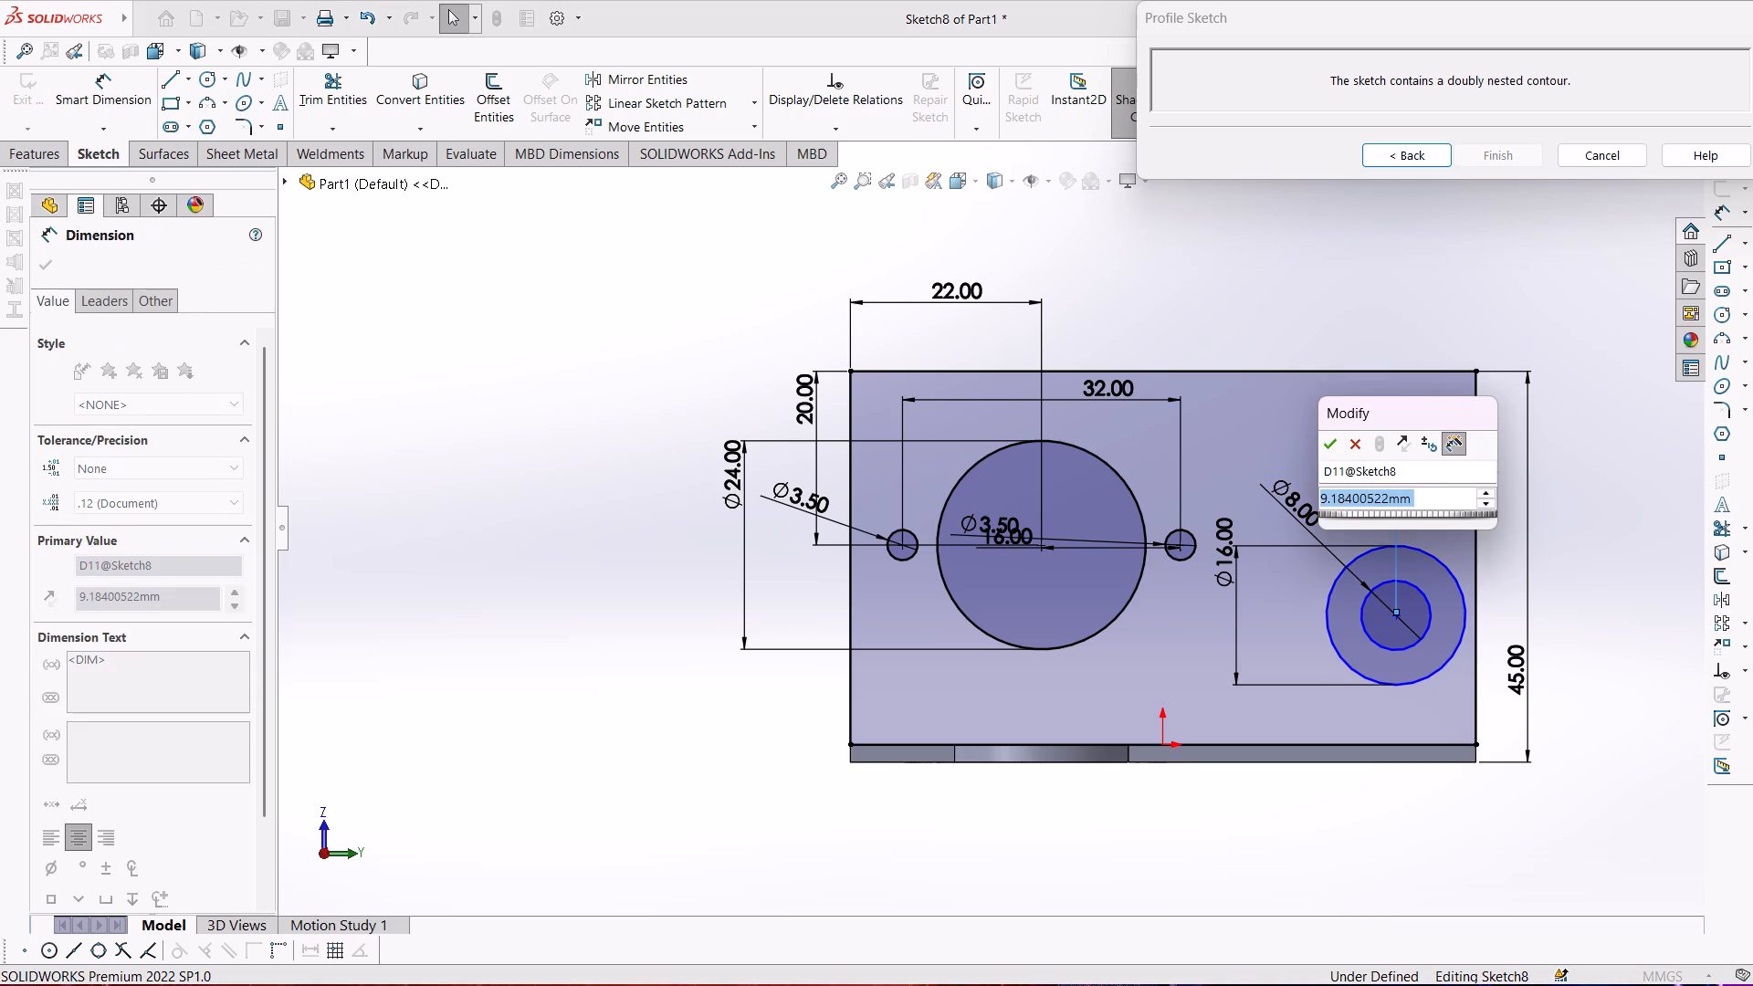
key(8)
key(Return)
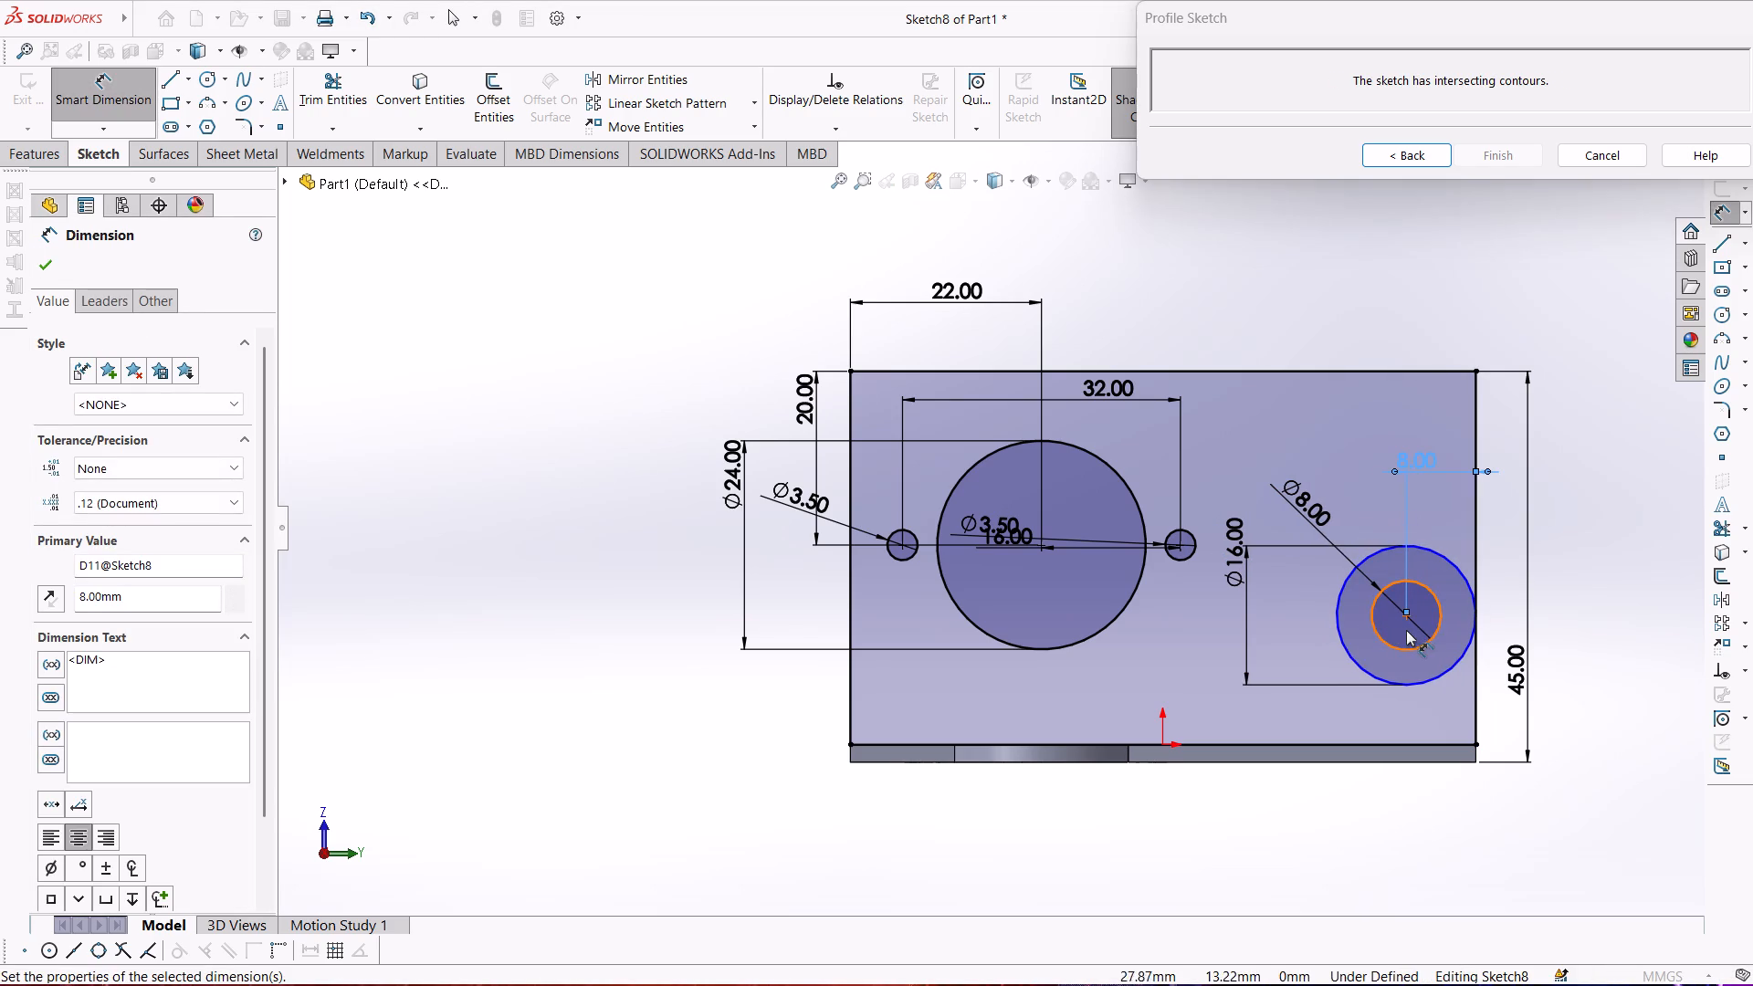
click(1410, 616)
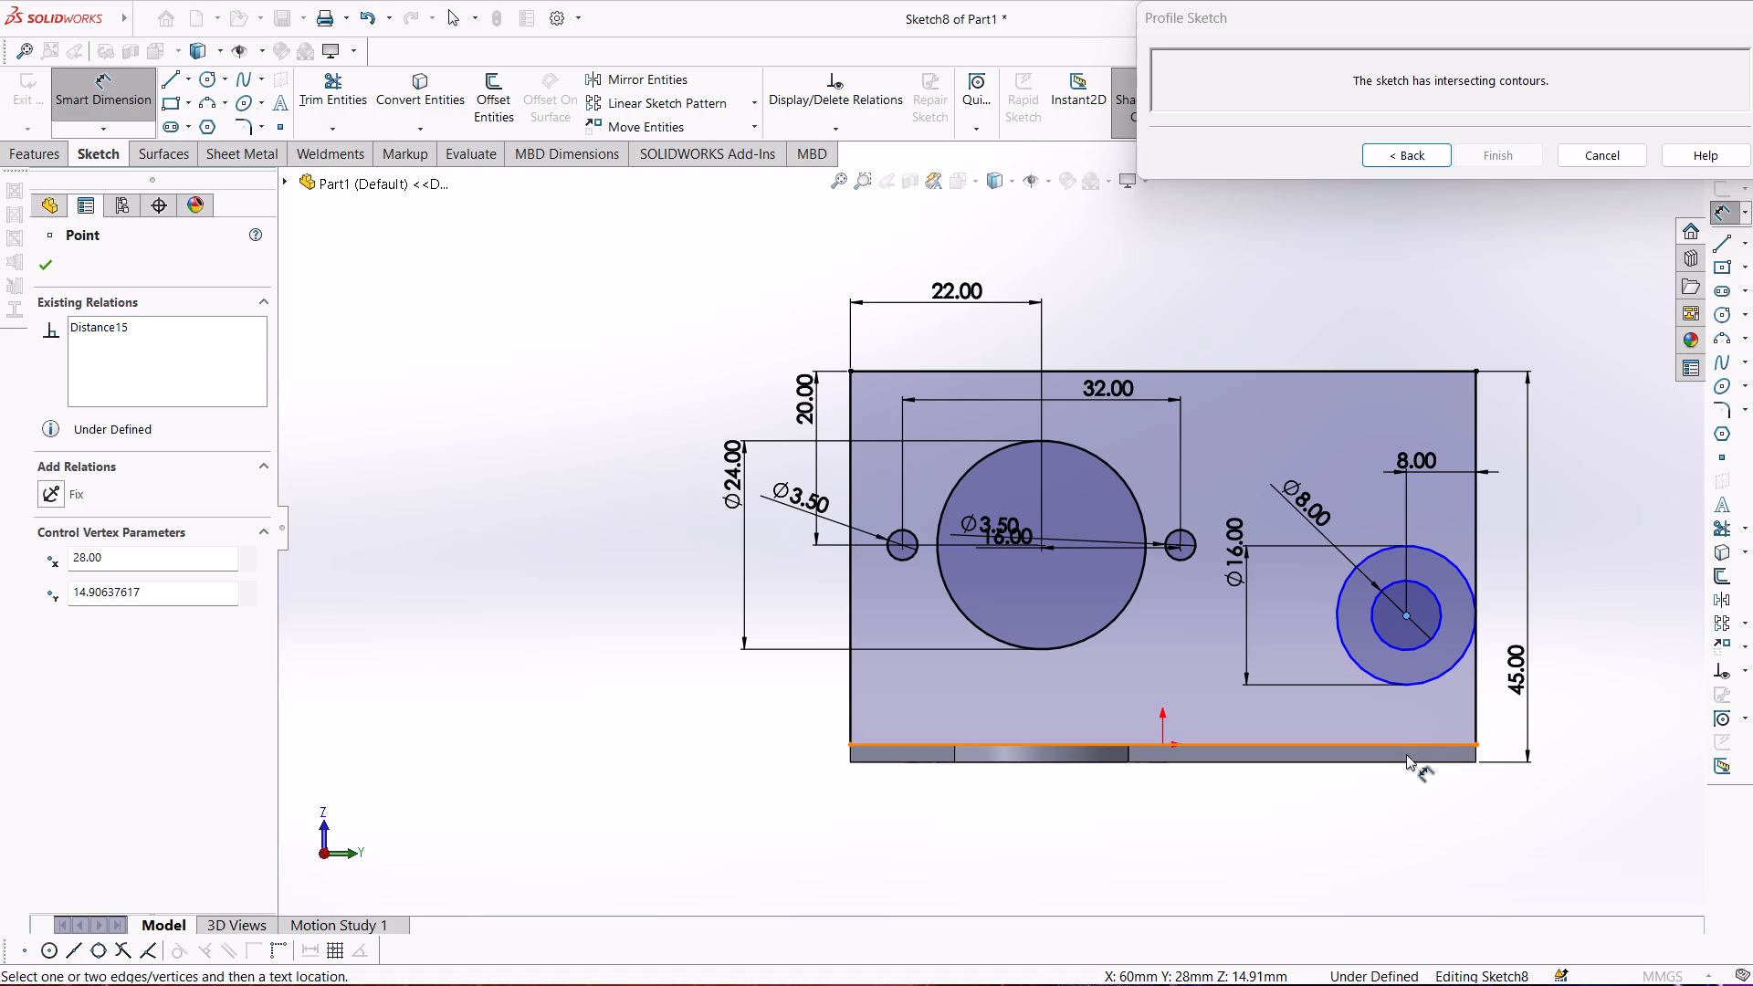
click(1406, 765)
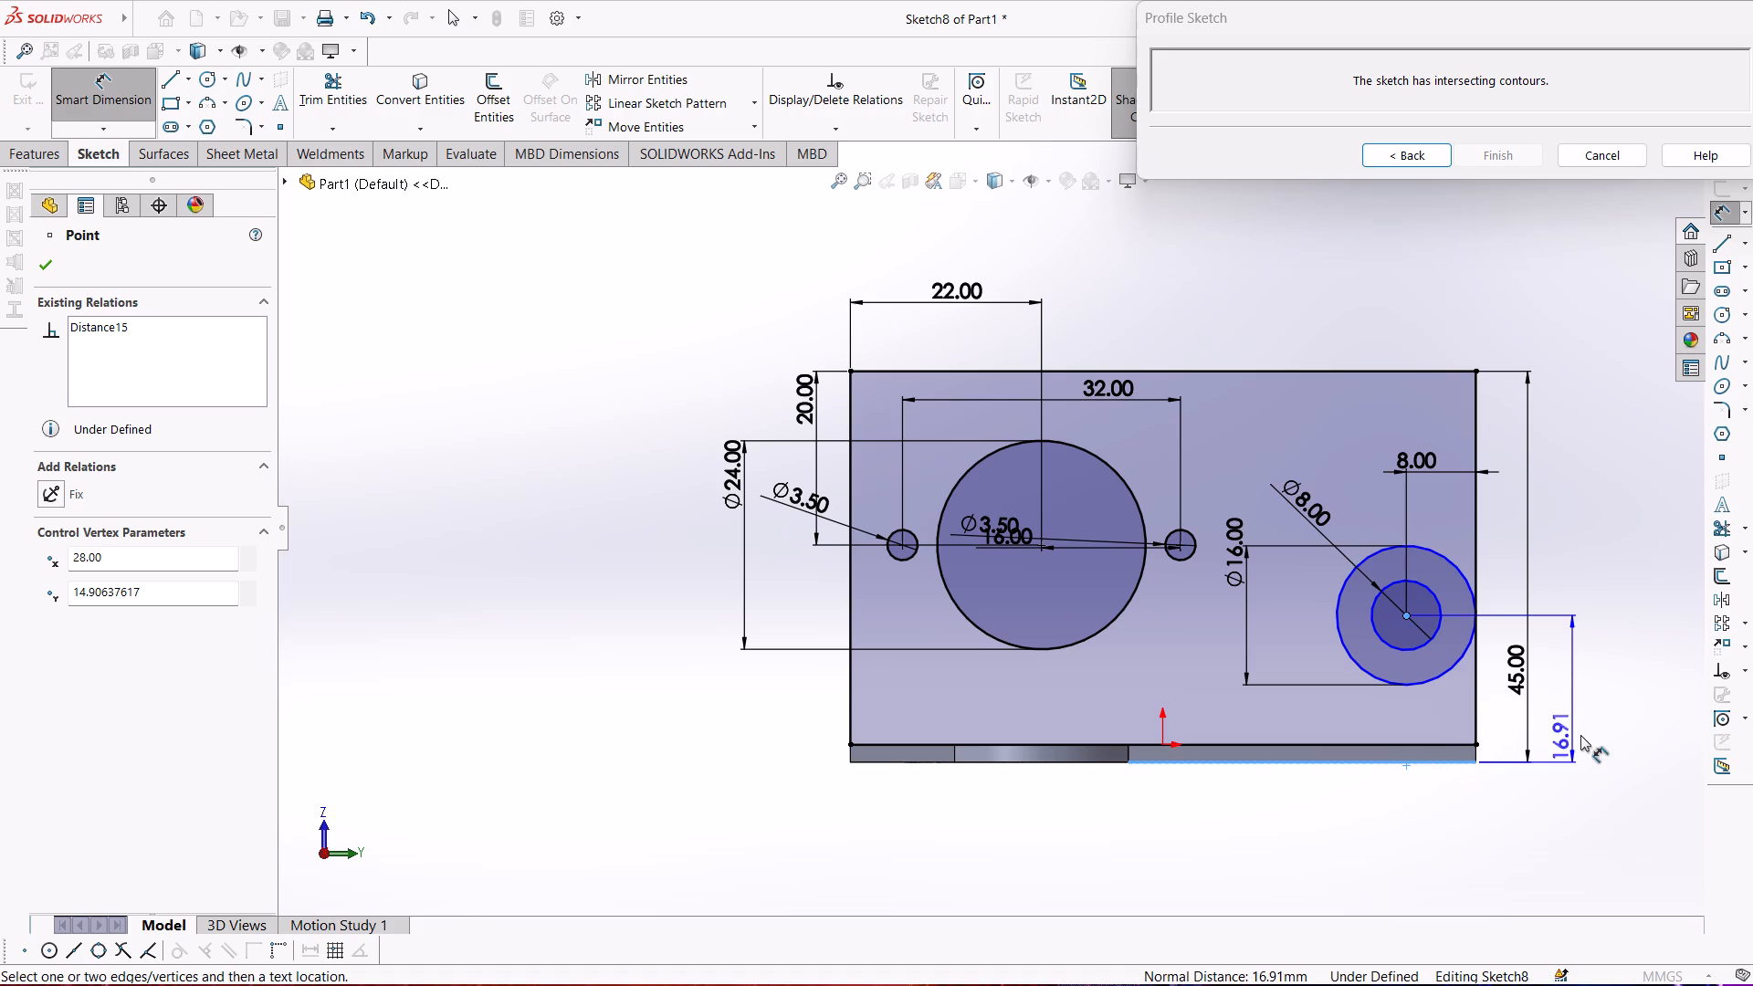
click(1580, 735)
text(16)
key(Return)
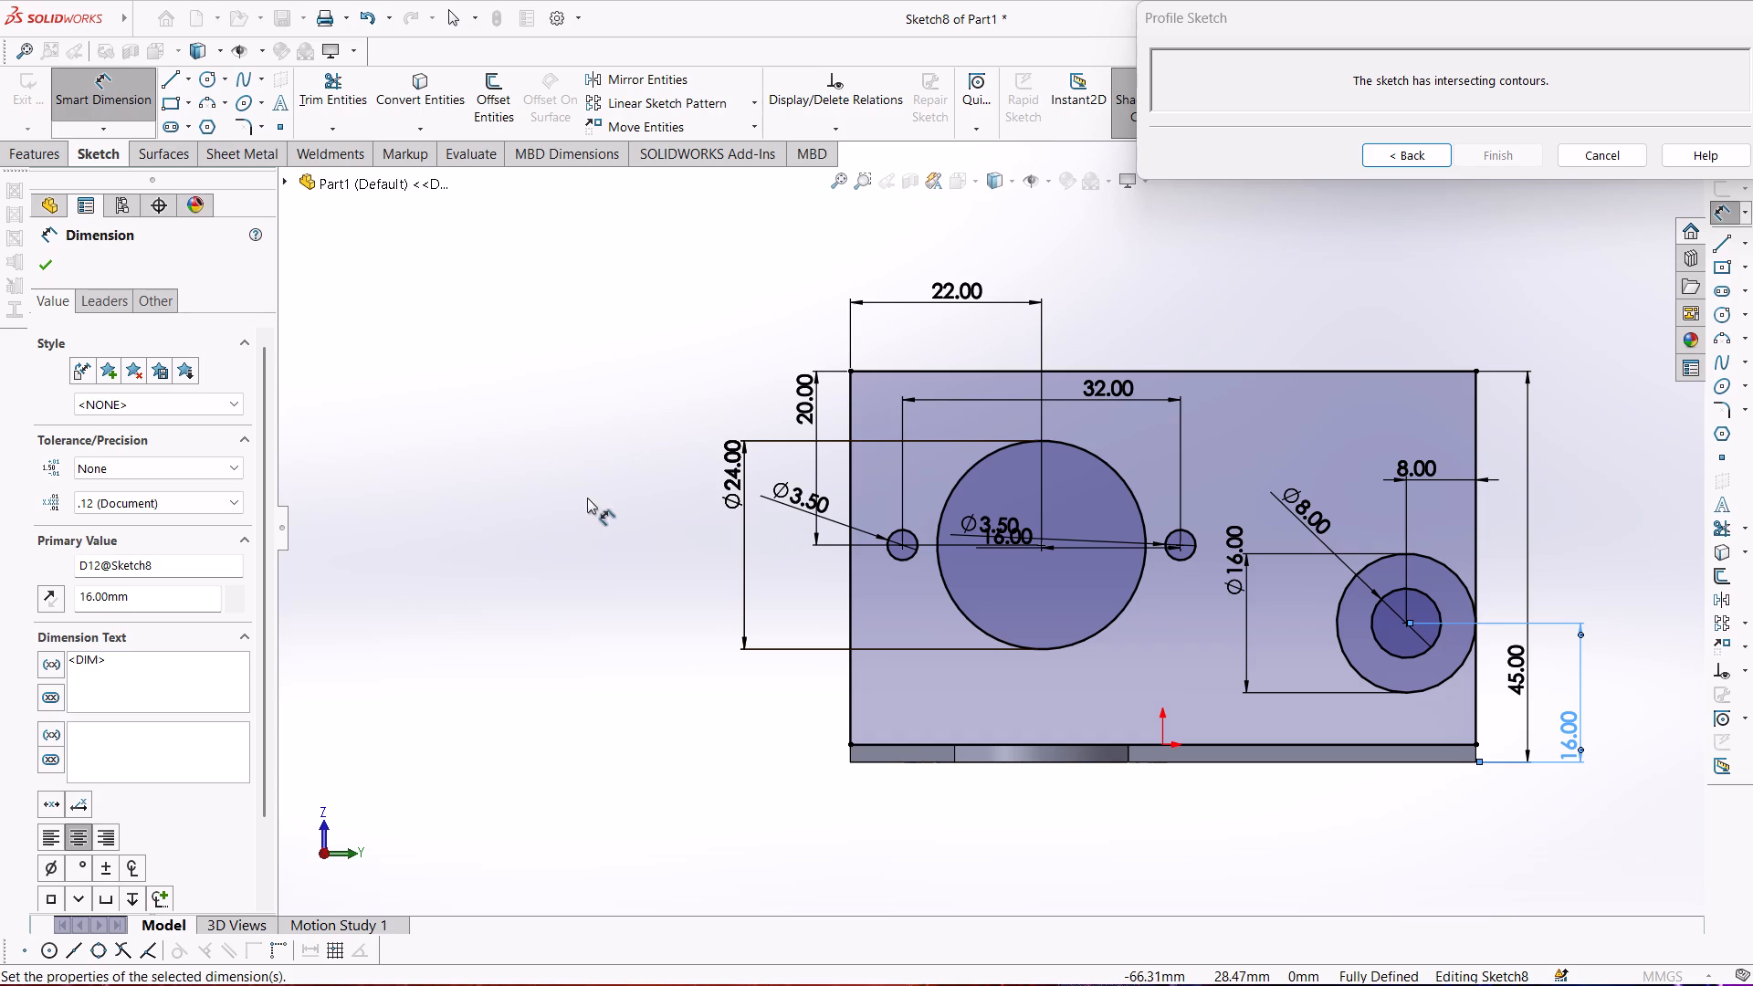
Sketch a vertical line about 13.5 mm down from the profile's top edge, continued by a line about 27 mm long sloping toward the 16 mm circle.
click(173, 75)
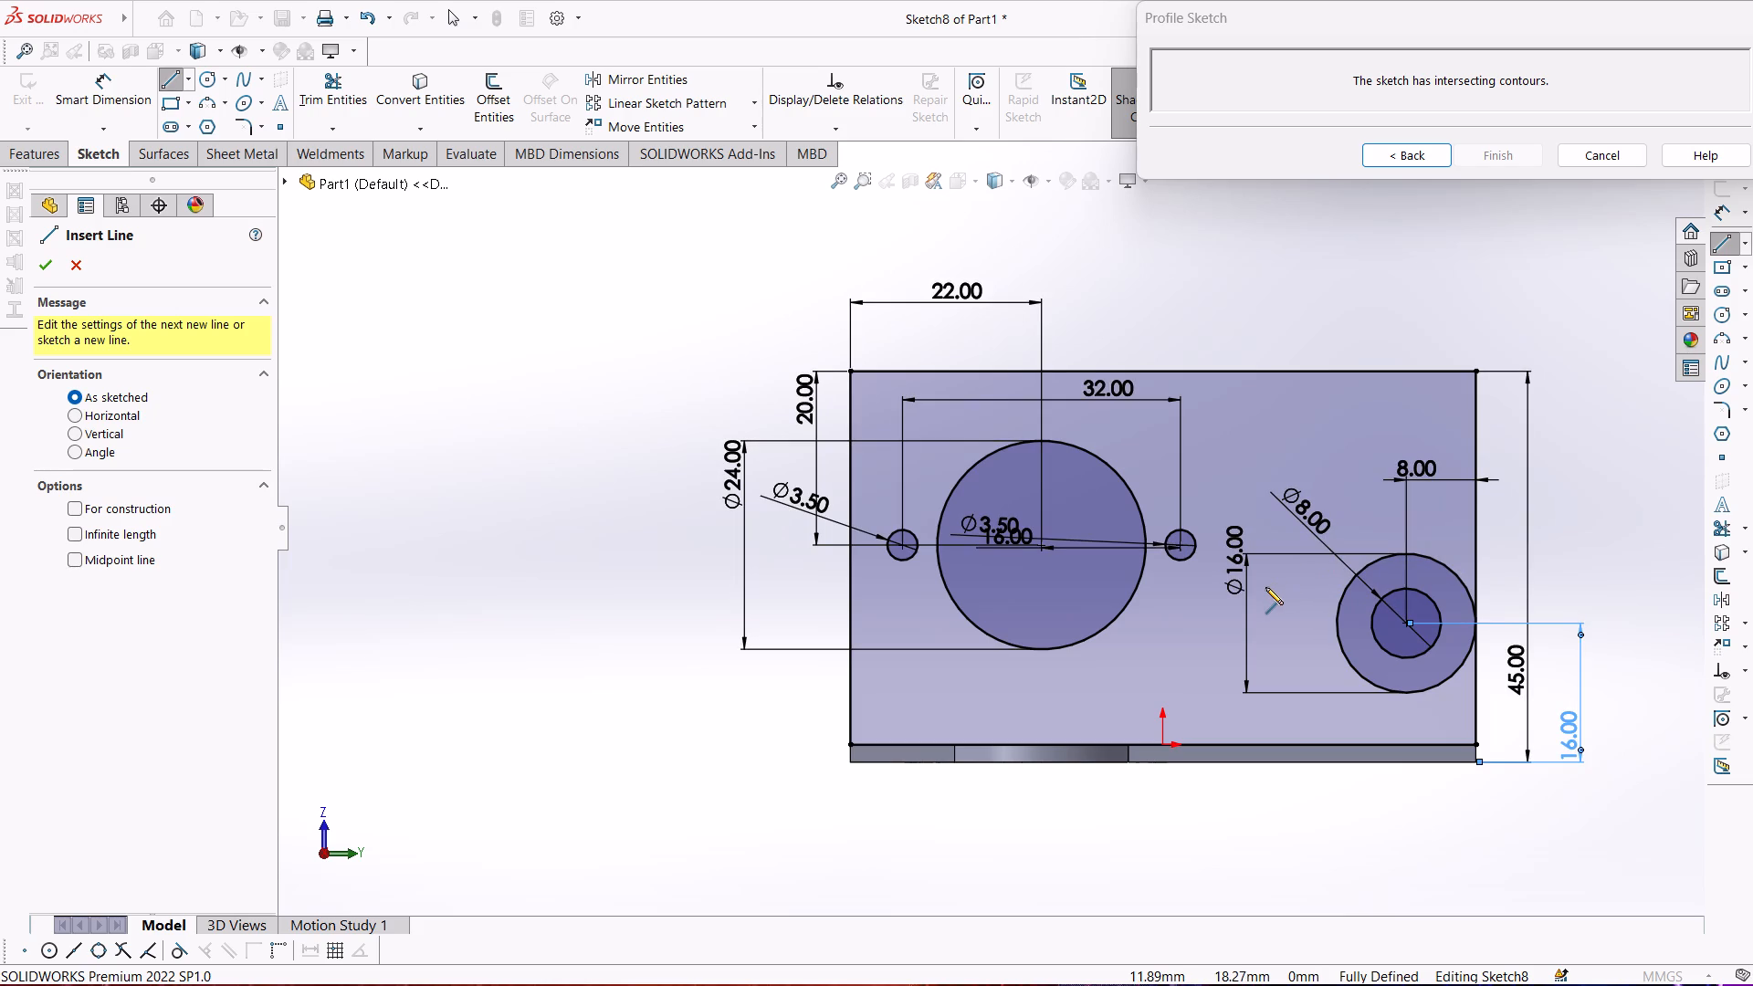
click(1190, 371)
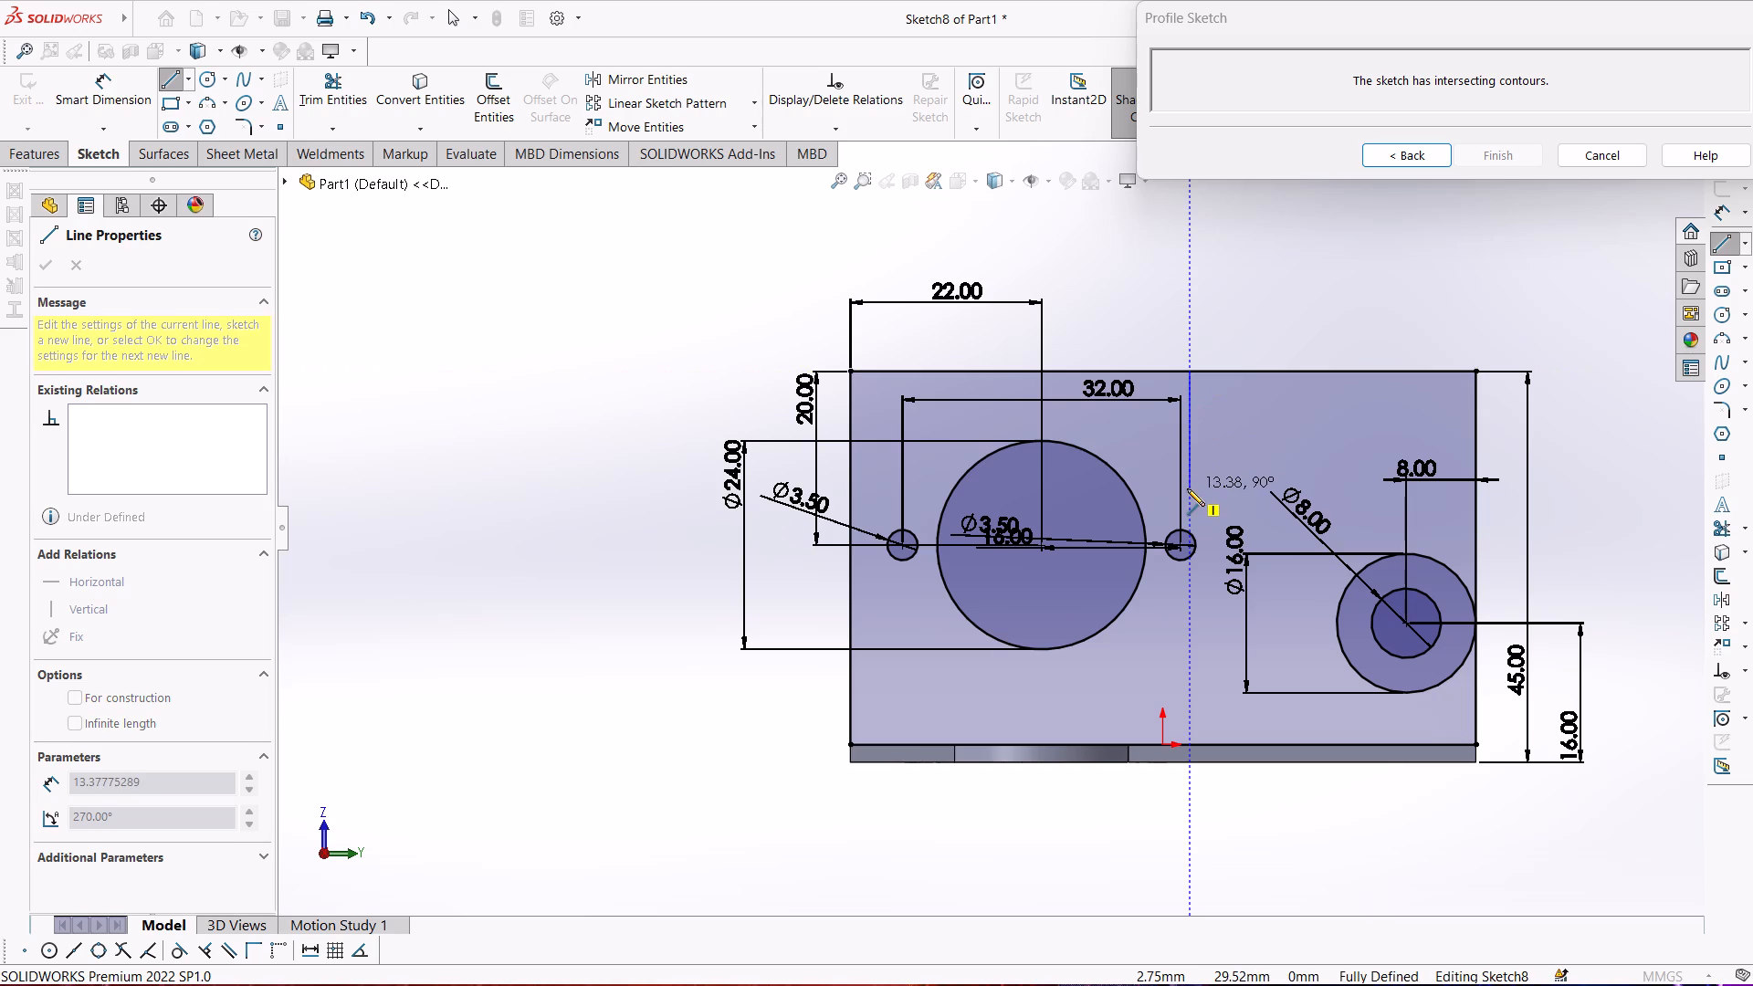
click(1187, 488)
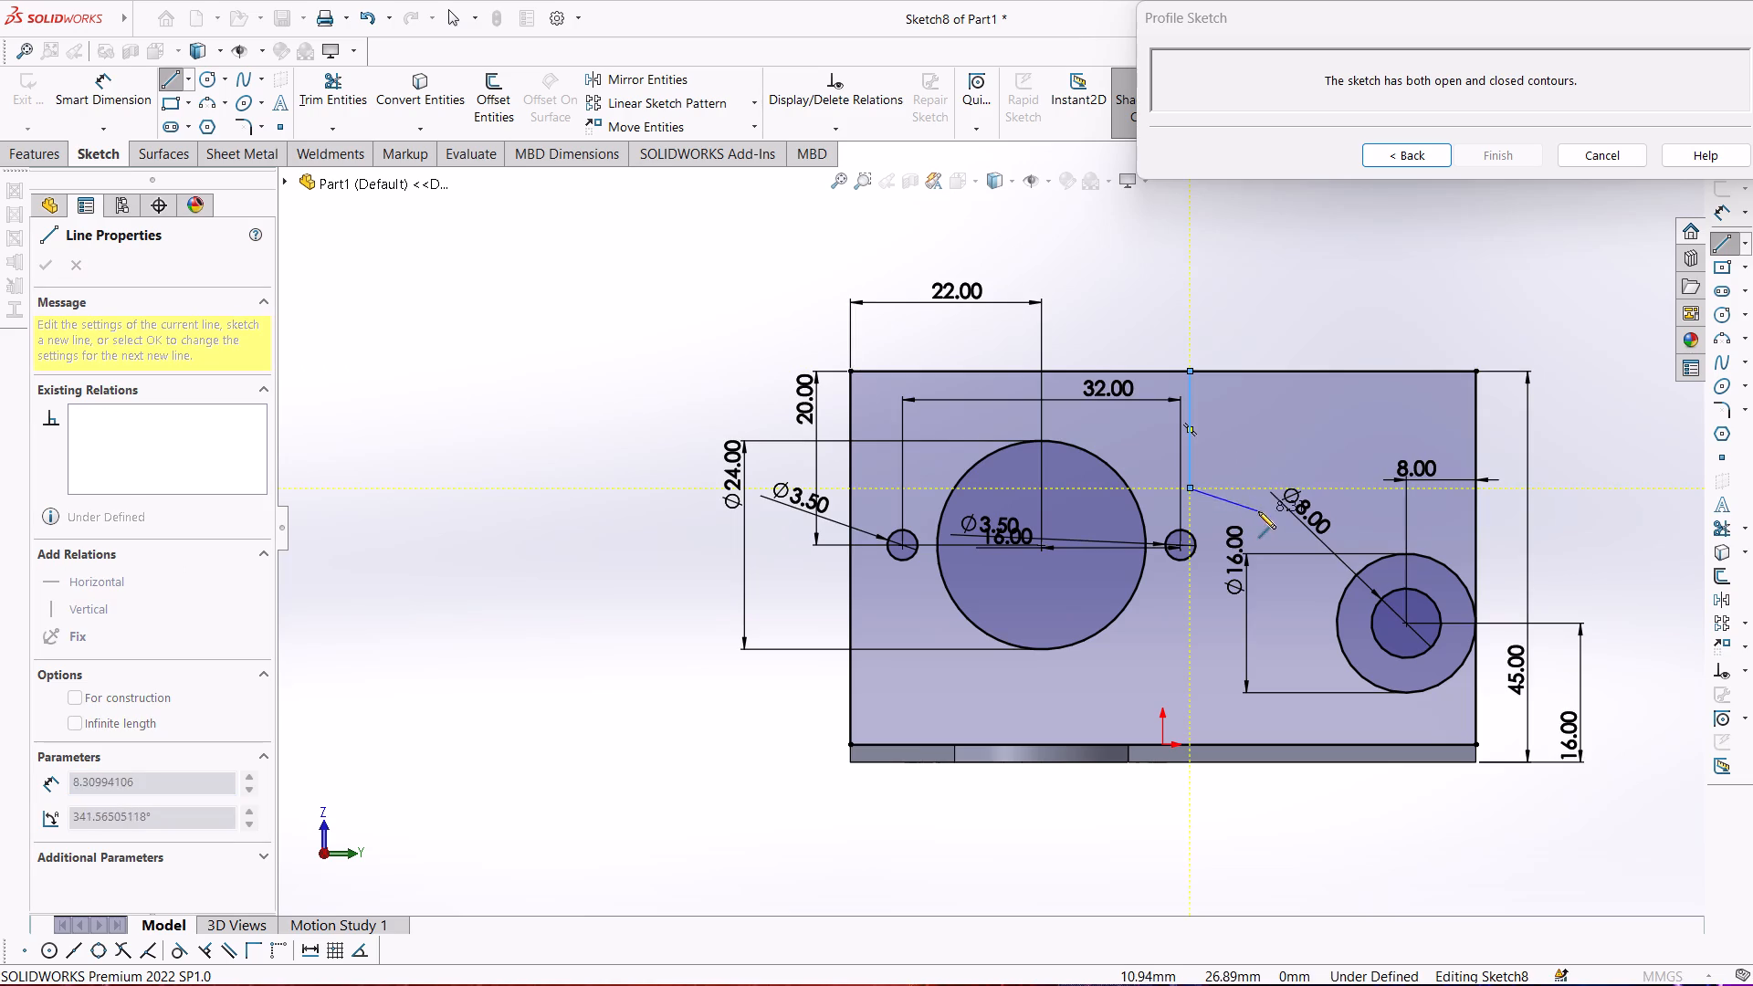
click(1416, 543)
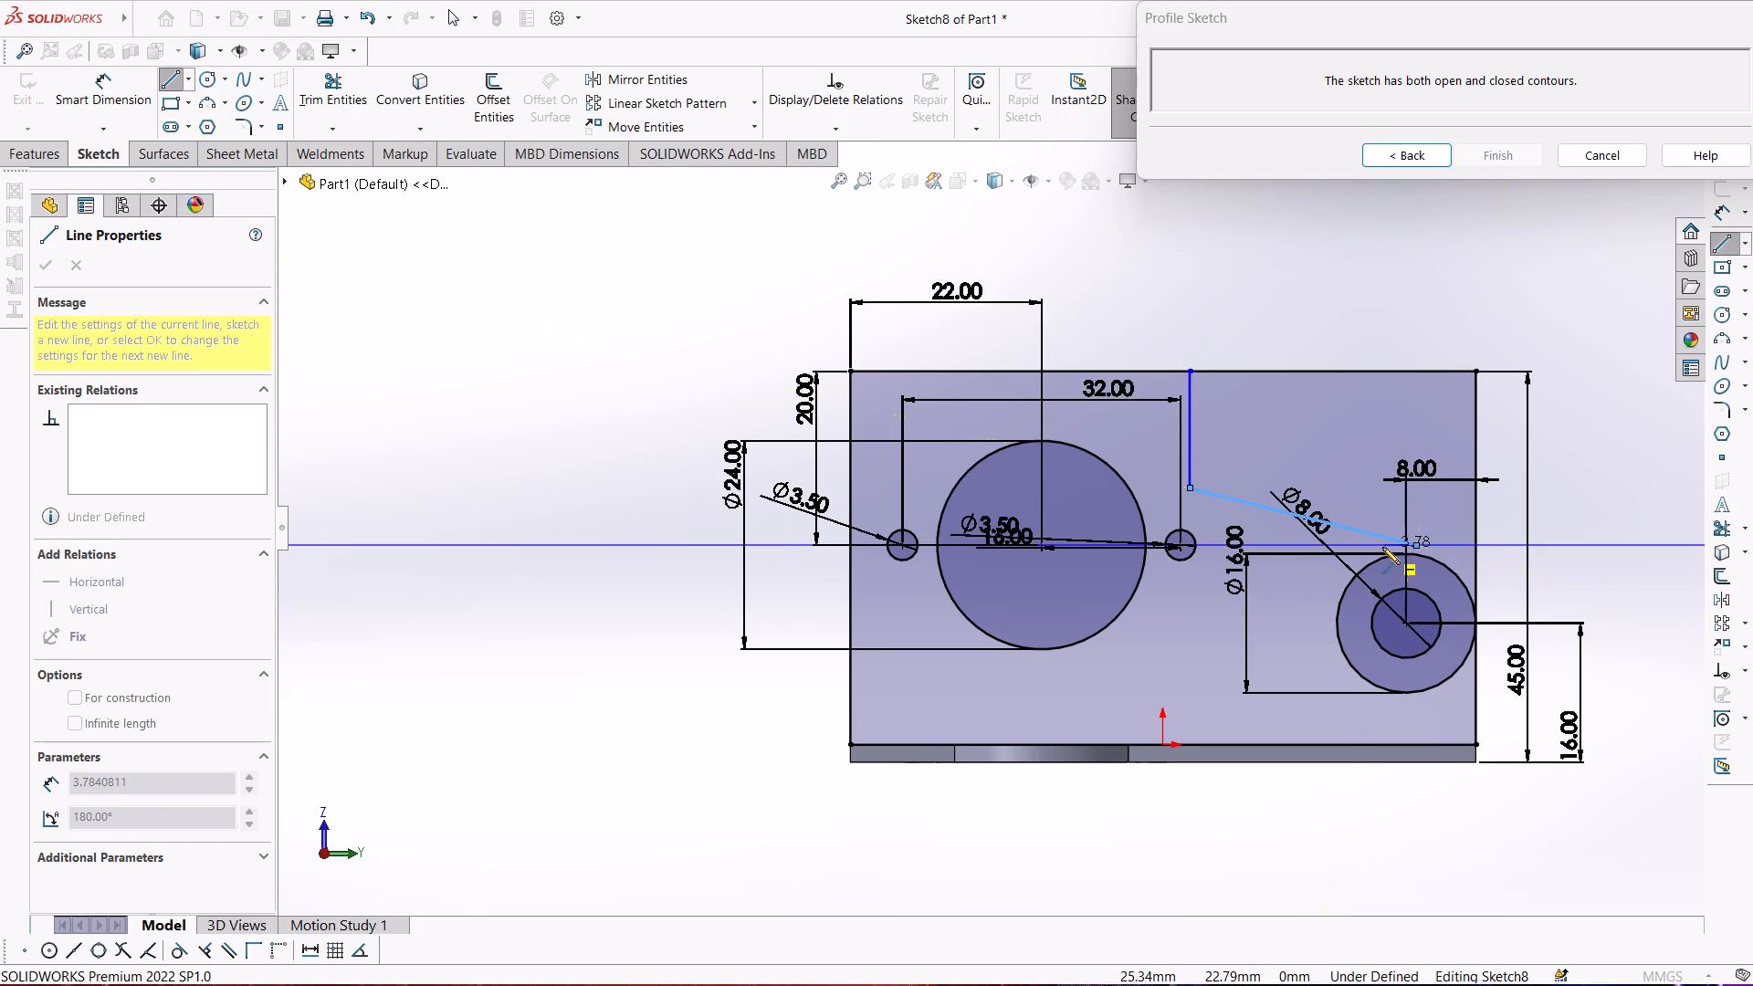
key(Escape)
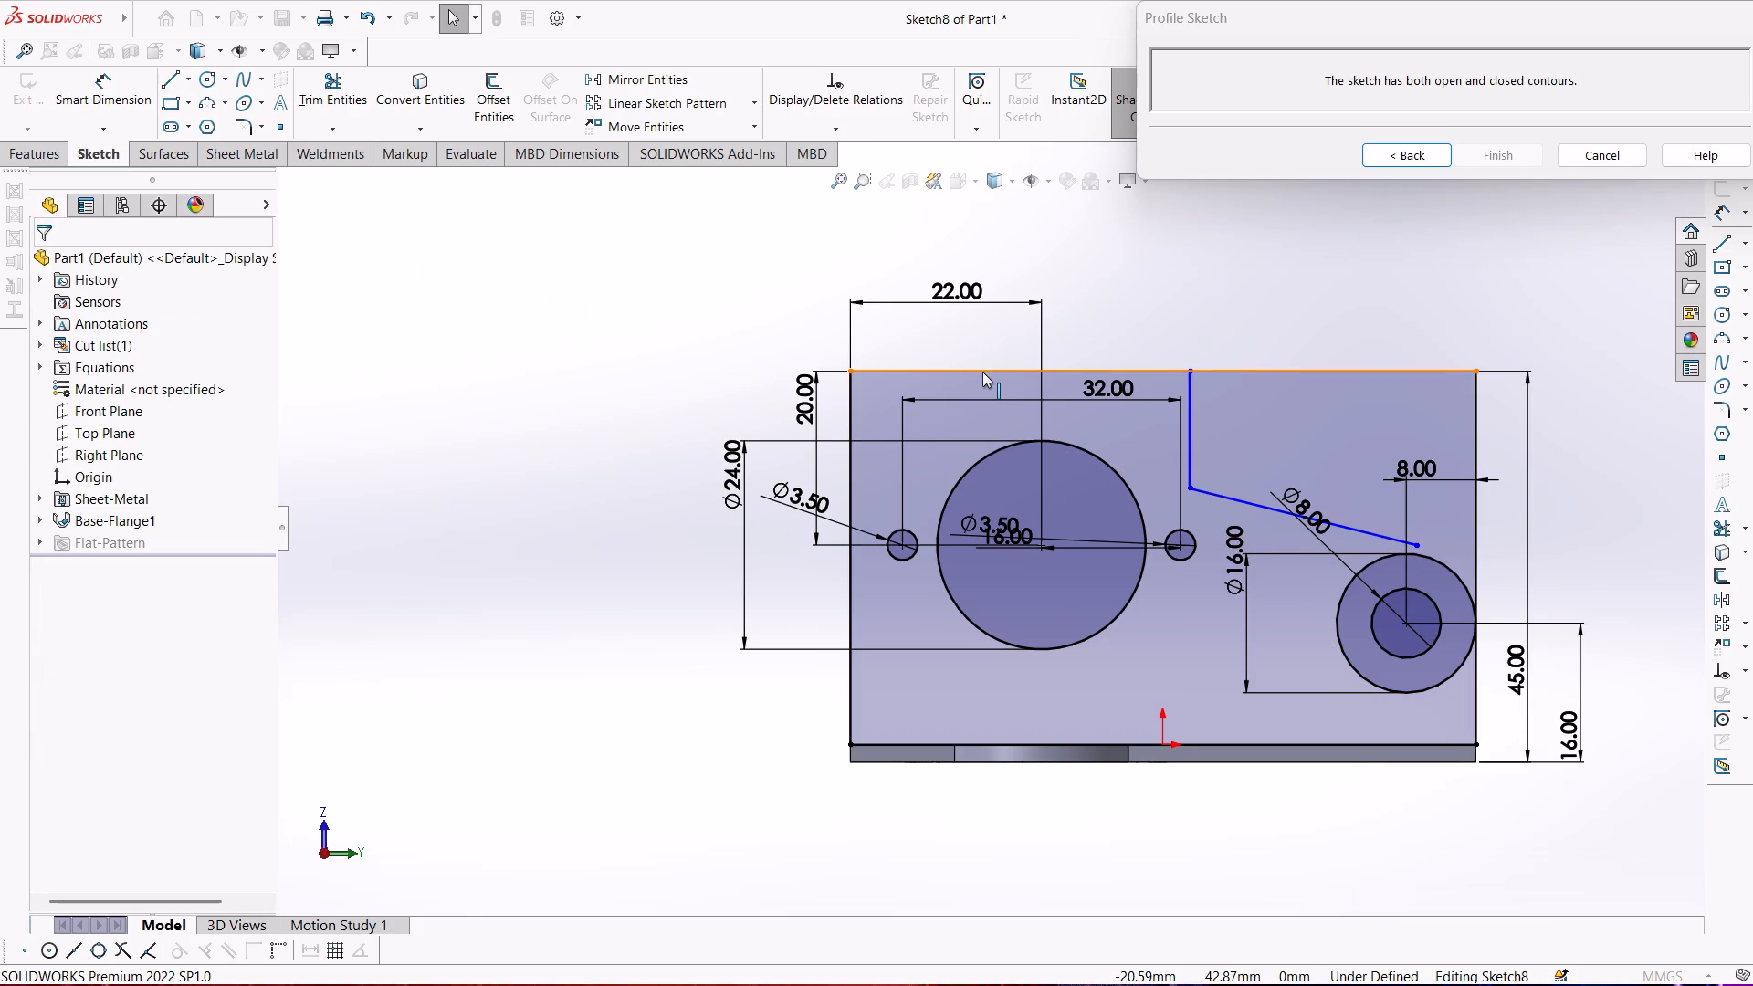
Dimension the distance from the profile's left edge to the new vertical line as 44 mm.
click(117, 87)
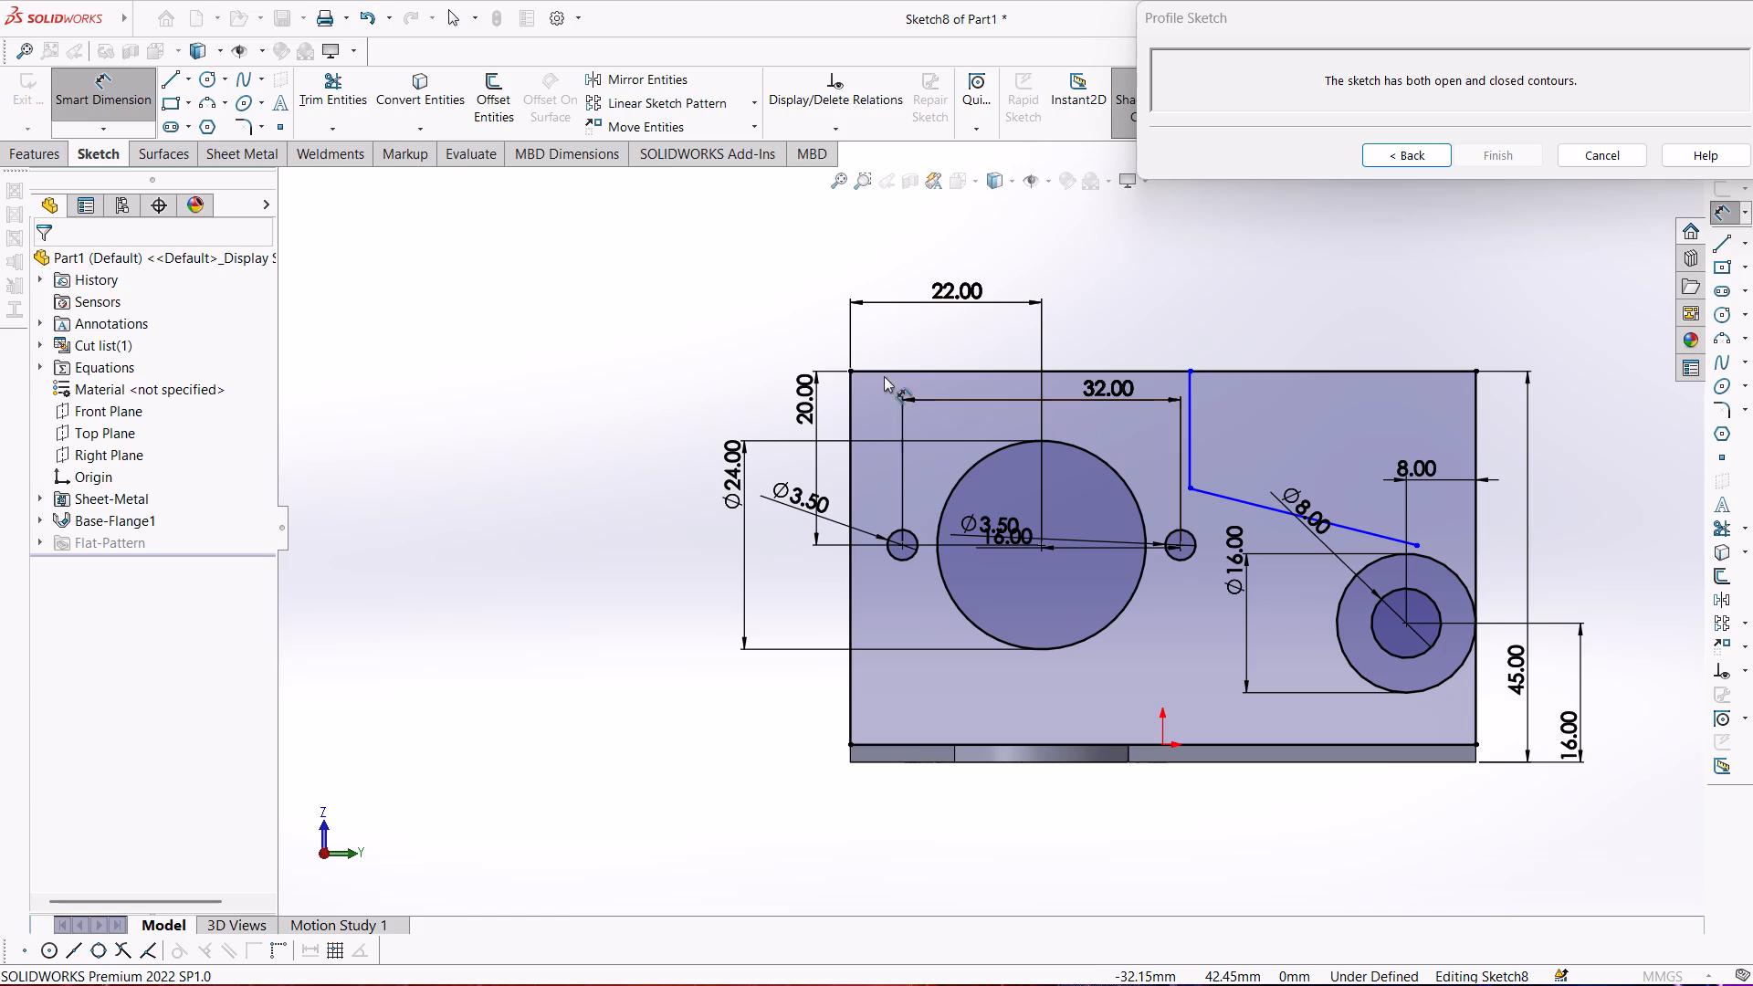
click(851, 387)
click(1190, 413)
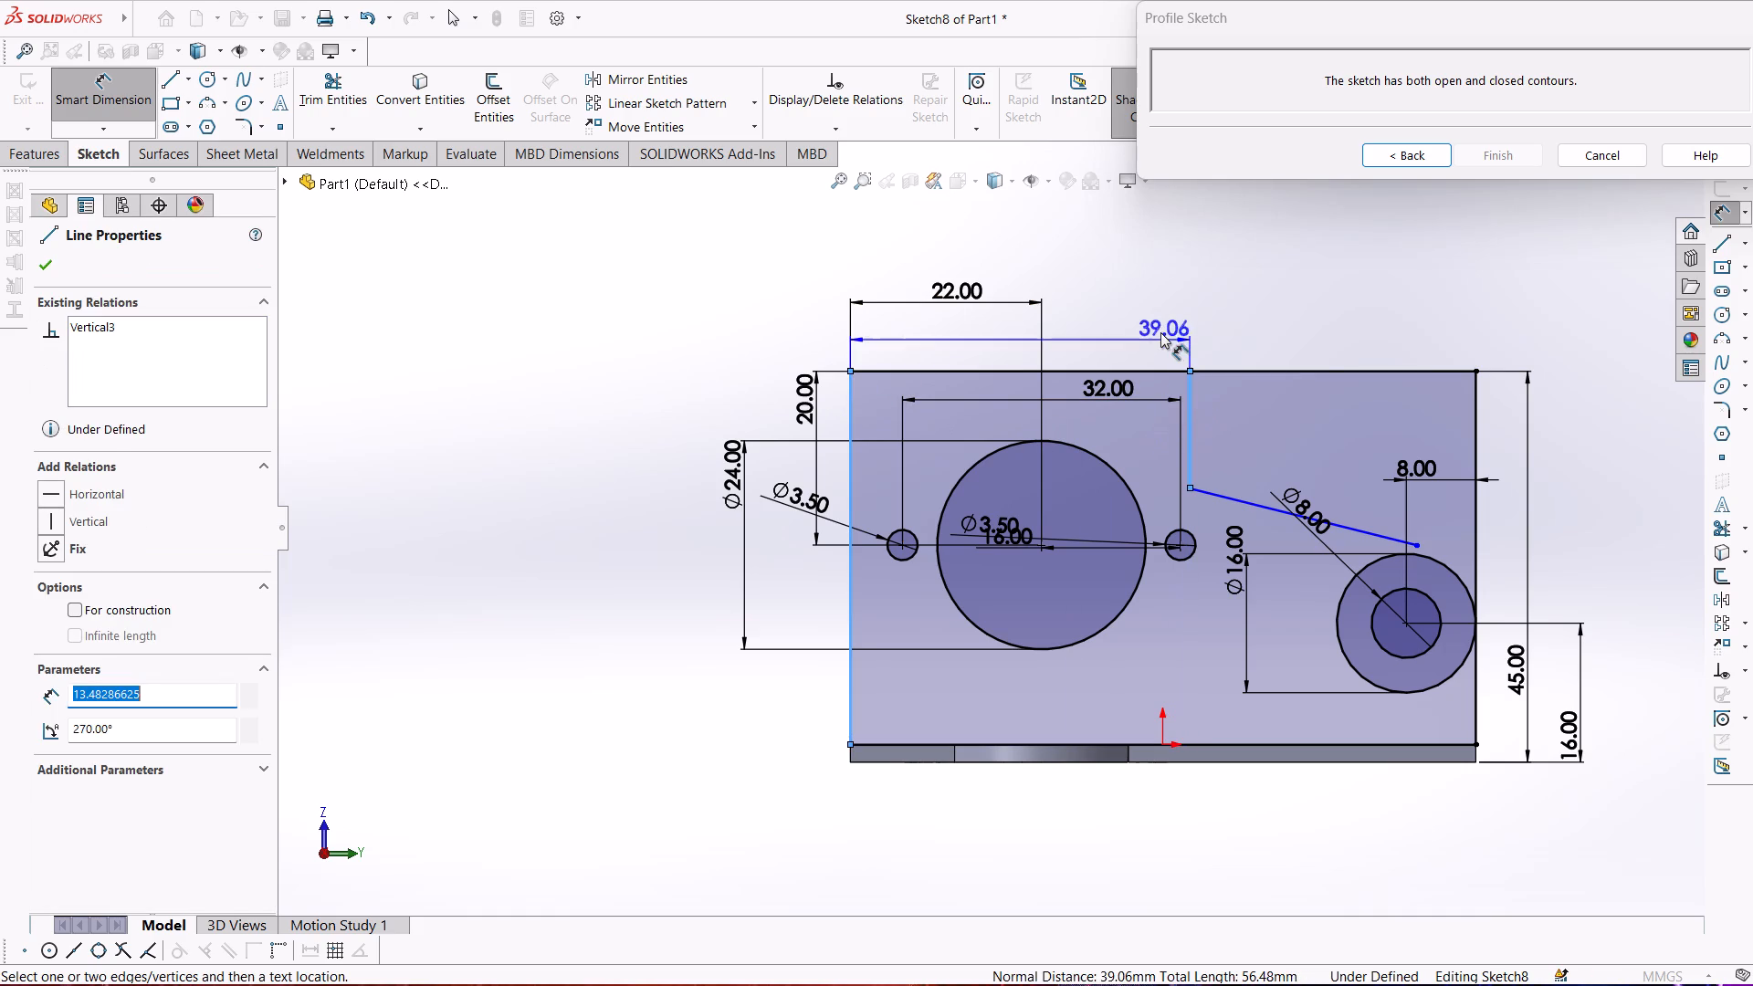
click(1160, 332)
text(44)
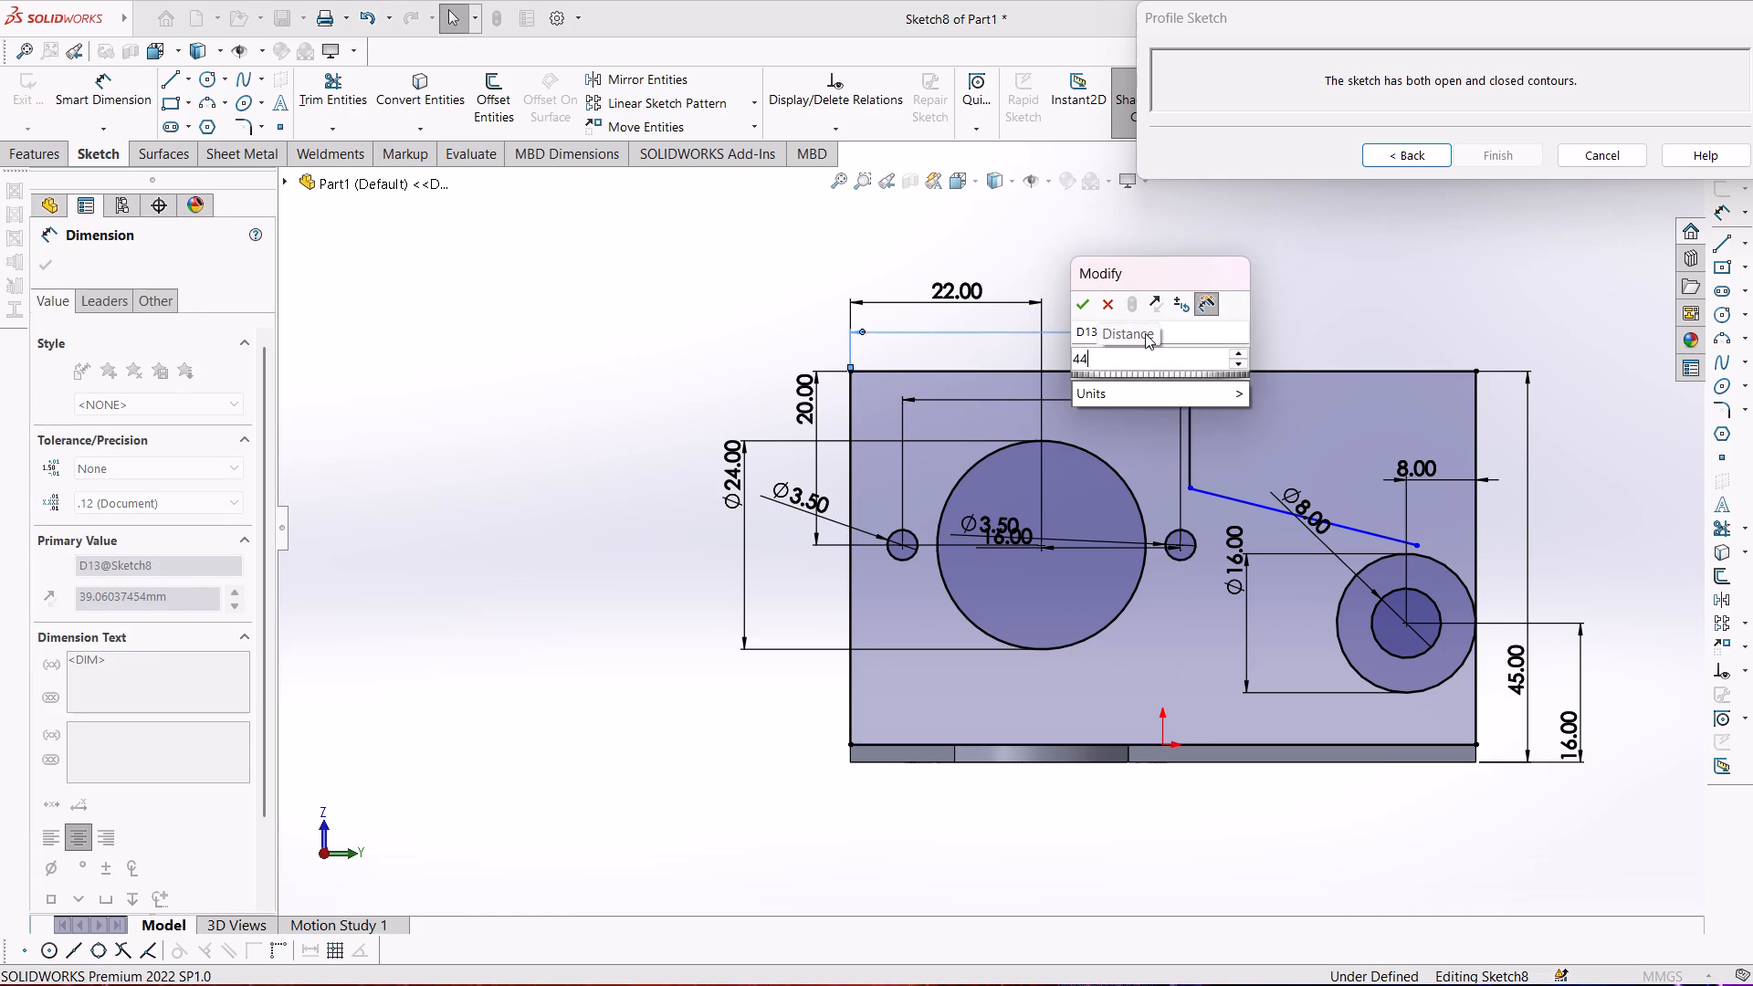
key(Return)
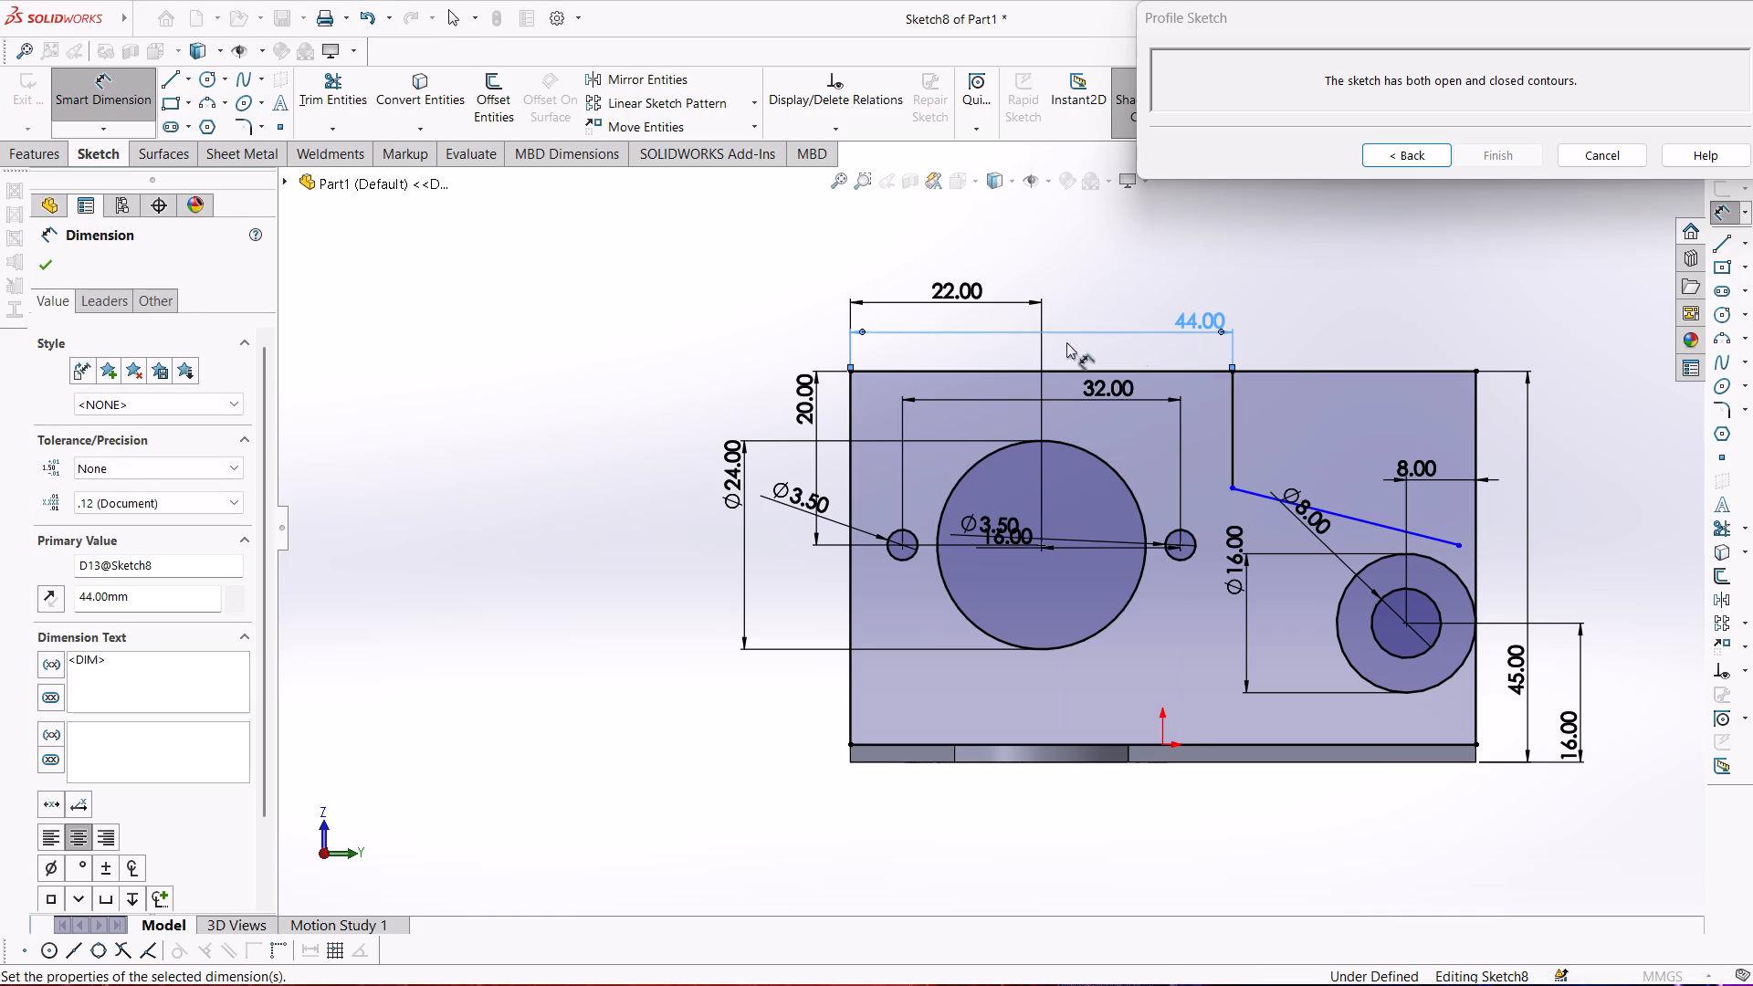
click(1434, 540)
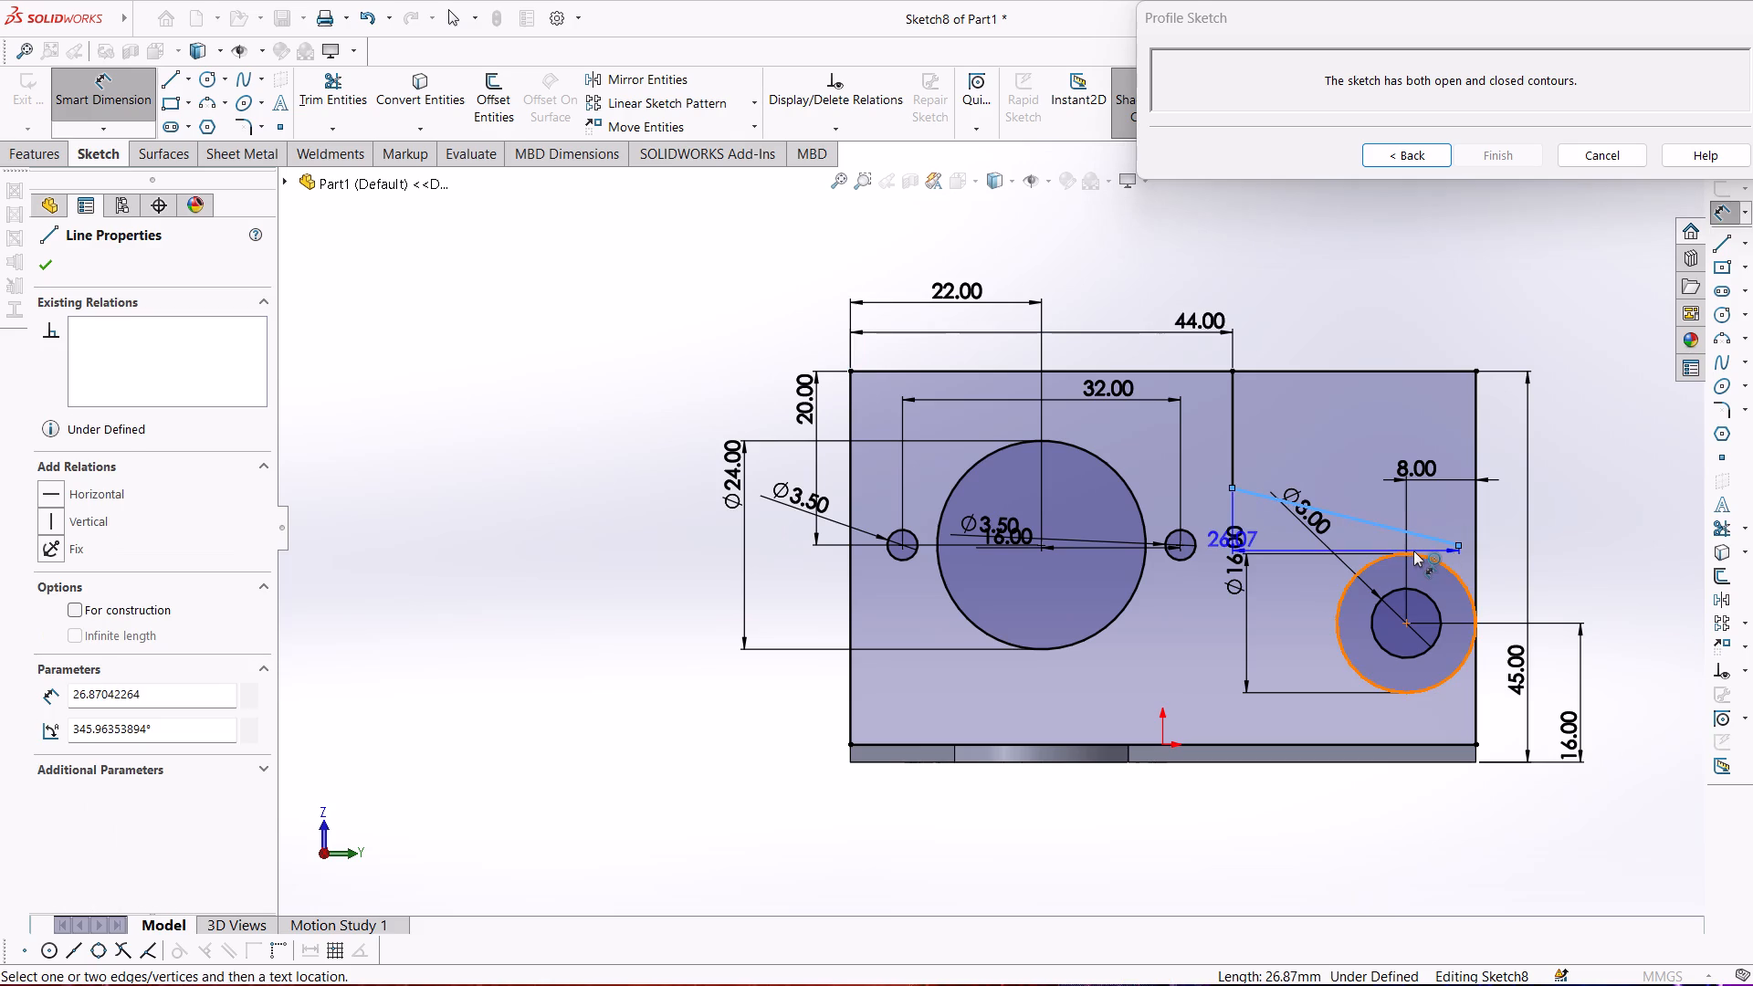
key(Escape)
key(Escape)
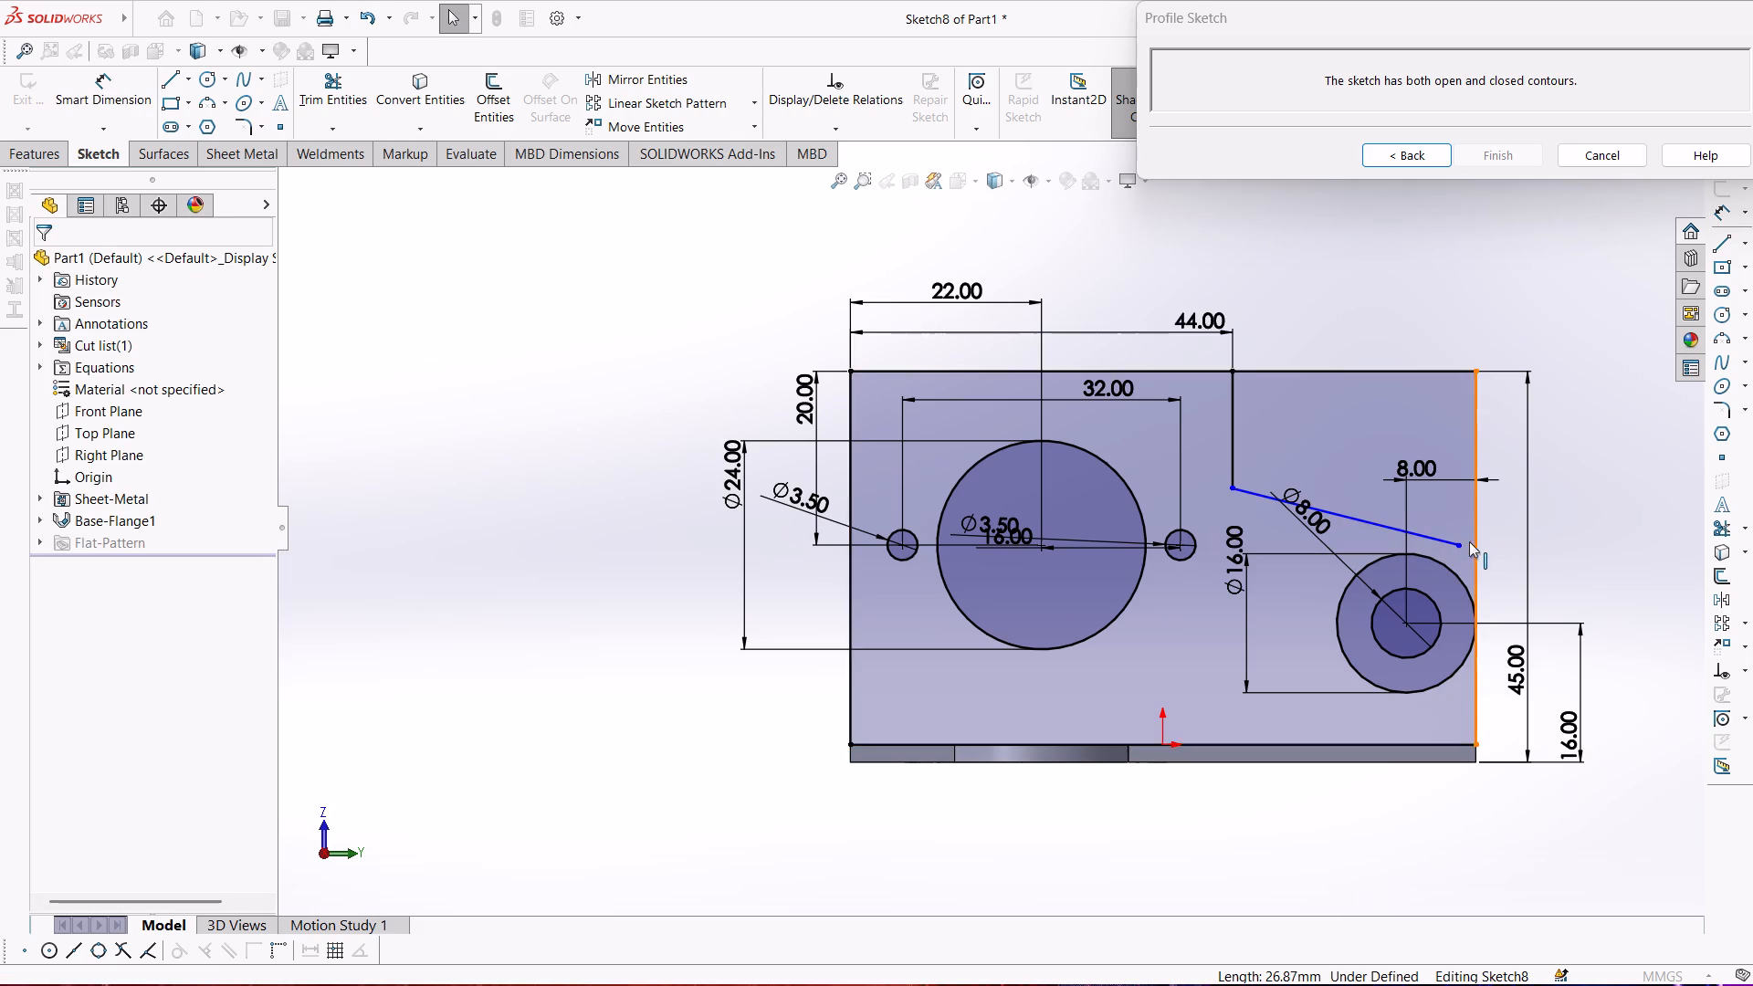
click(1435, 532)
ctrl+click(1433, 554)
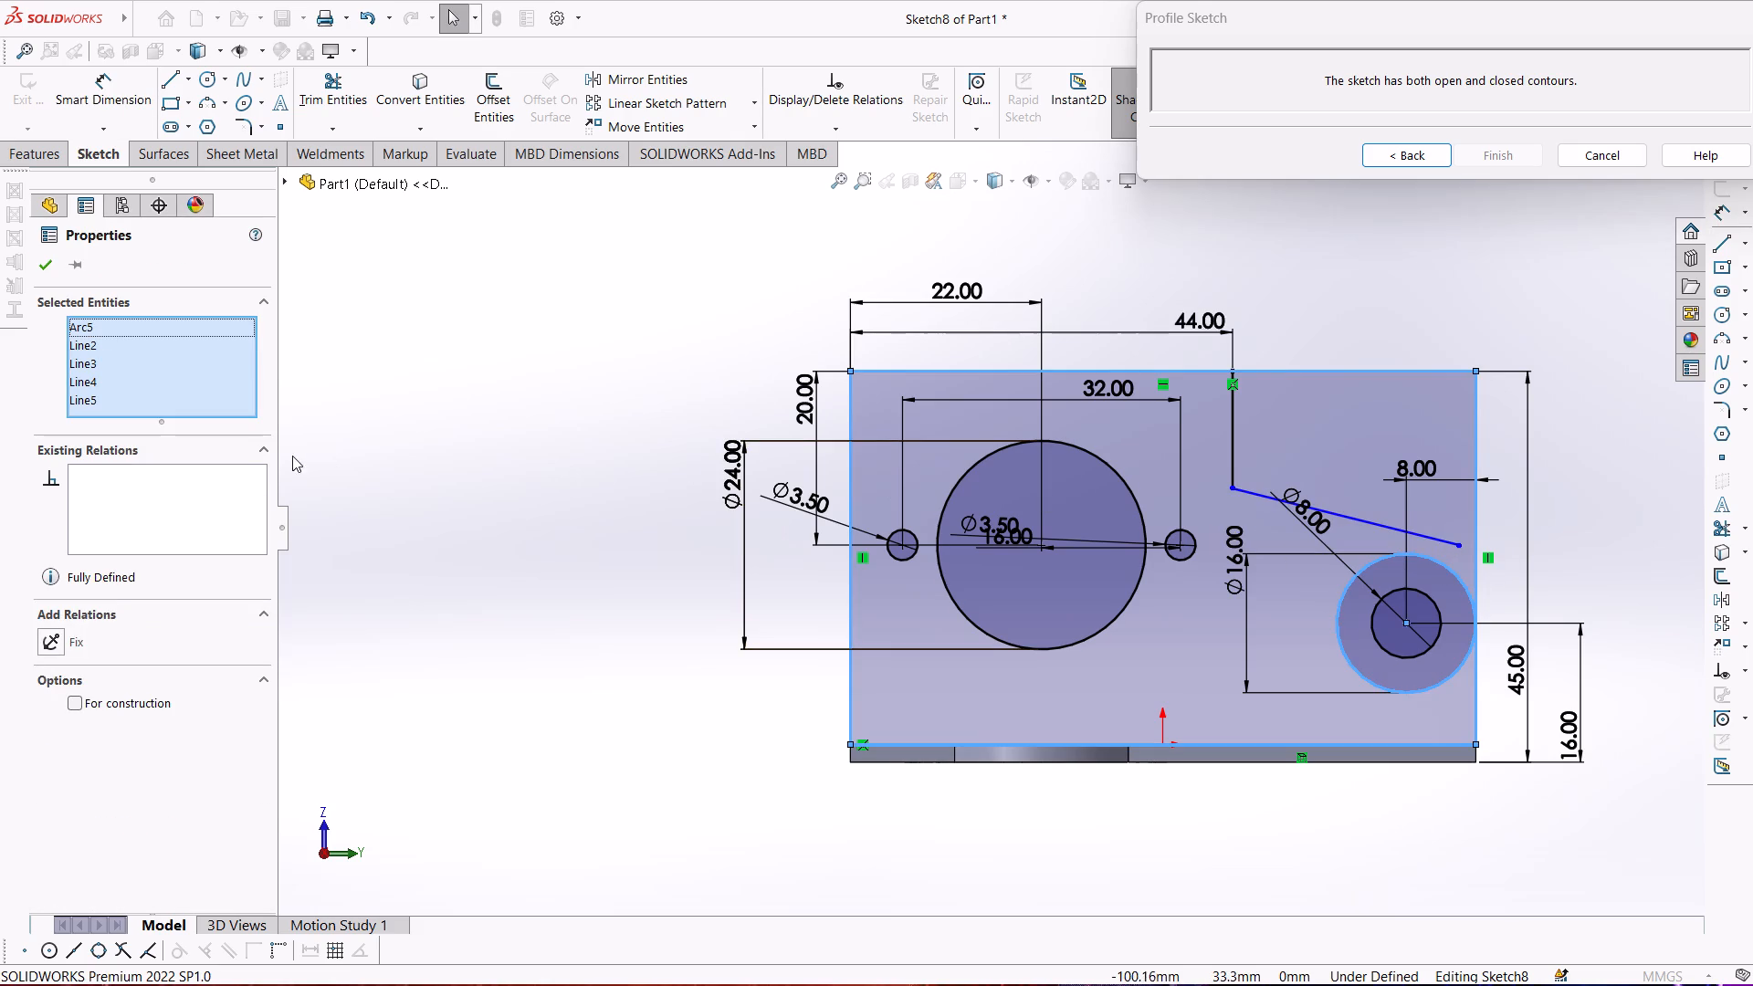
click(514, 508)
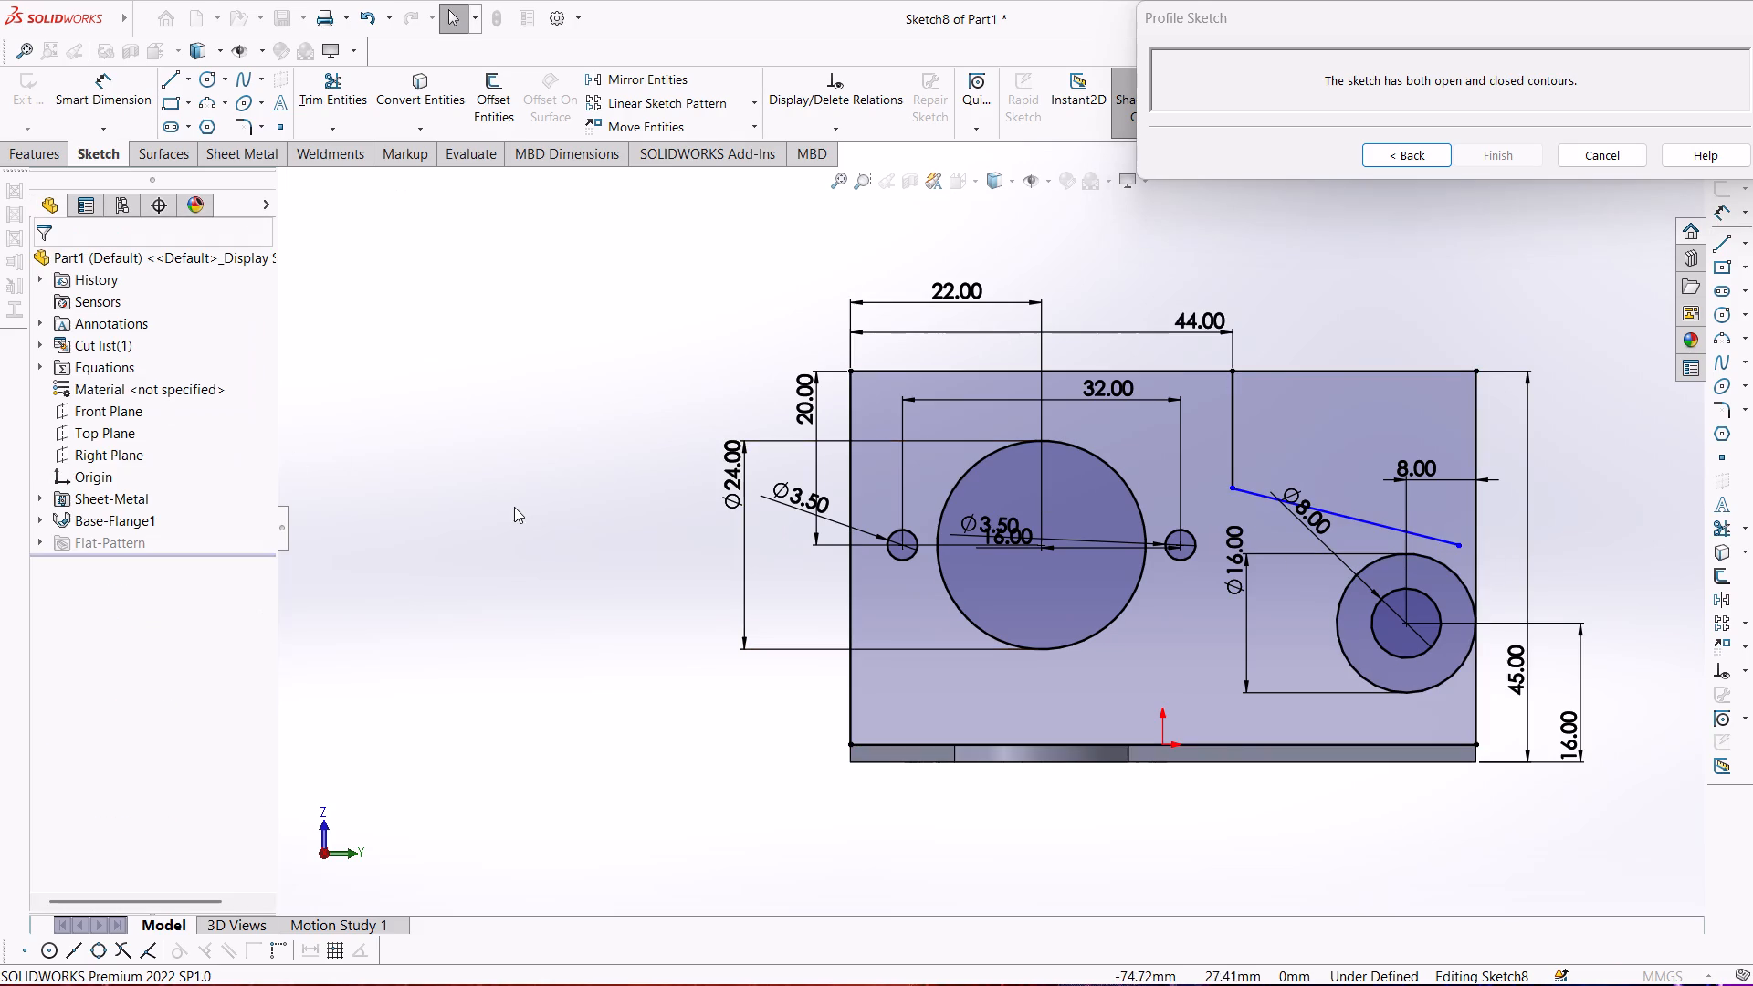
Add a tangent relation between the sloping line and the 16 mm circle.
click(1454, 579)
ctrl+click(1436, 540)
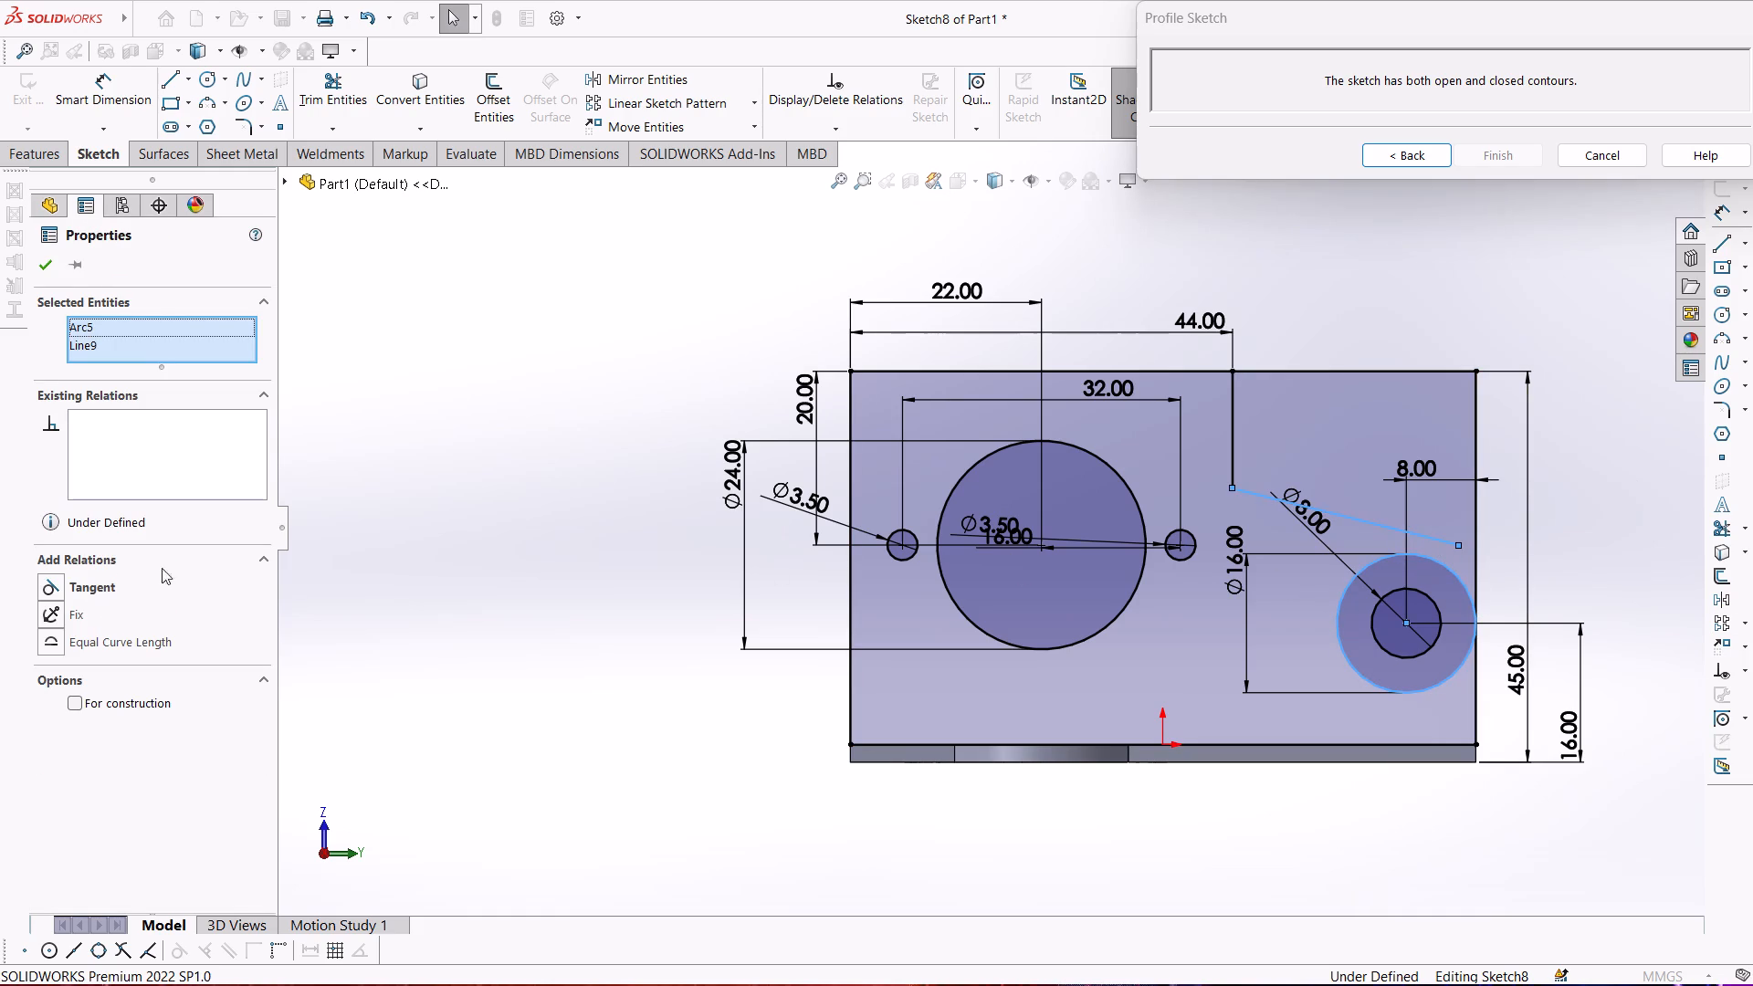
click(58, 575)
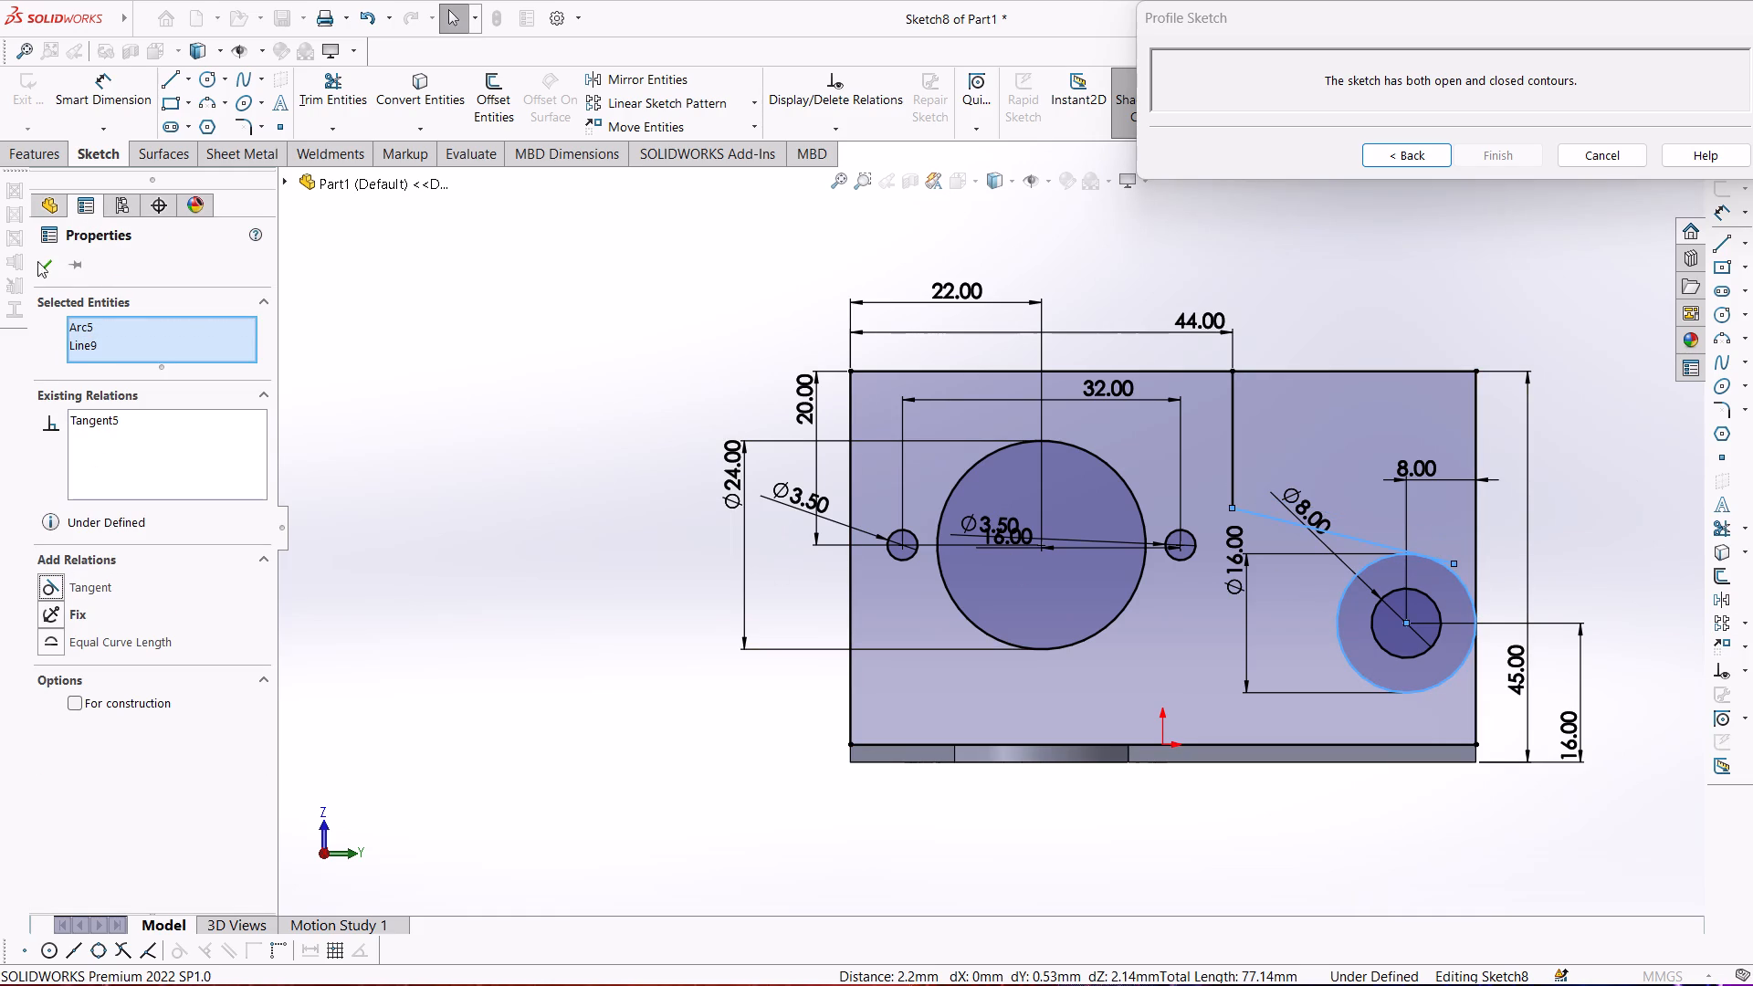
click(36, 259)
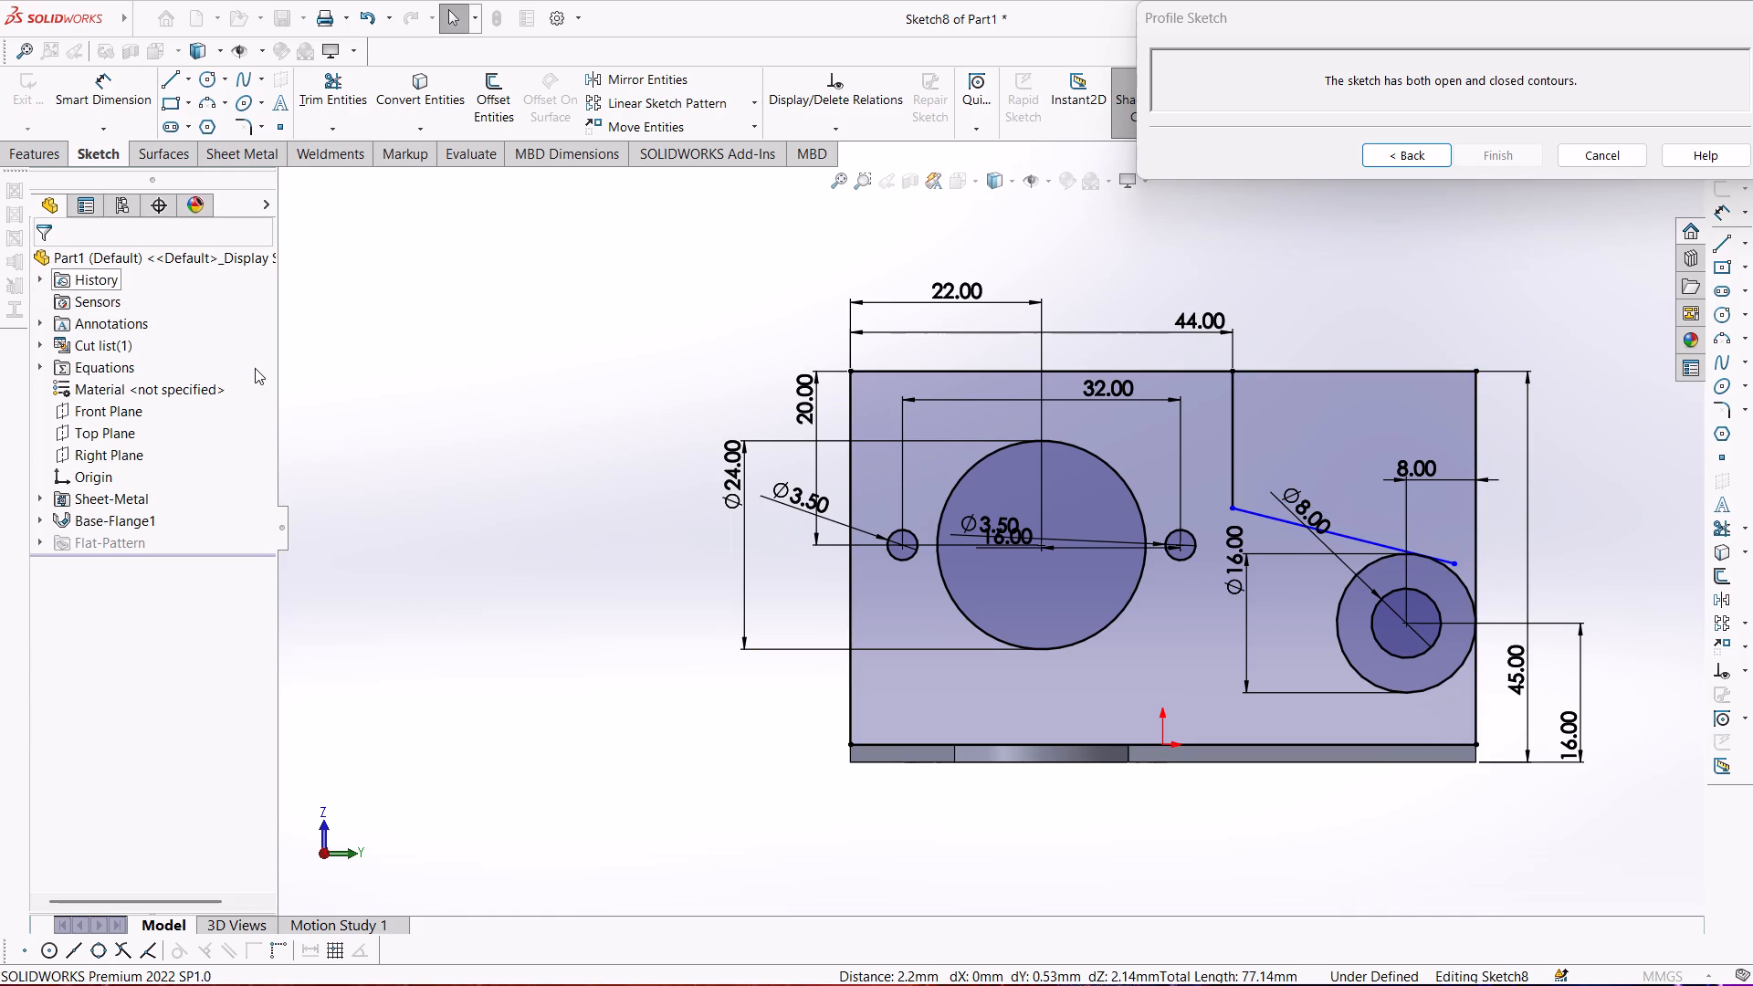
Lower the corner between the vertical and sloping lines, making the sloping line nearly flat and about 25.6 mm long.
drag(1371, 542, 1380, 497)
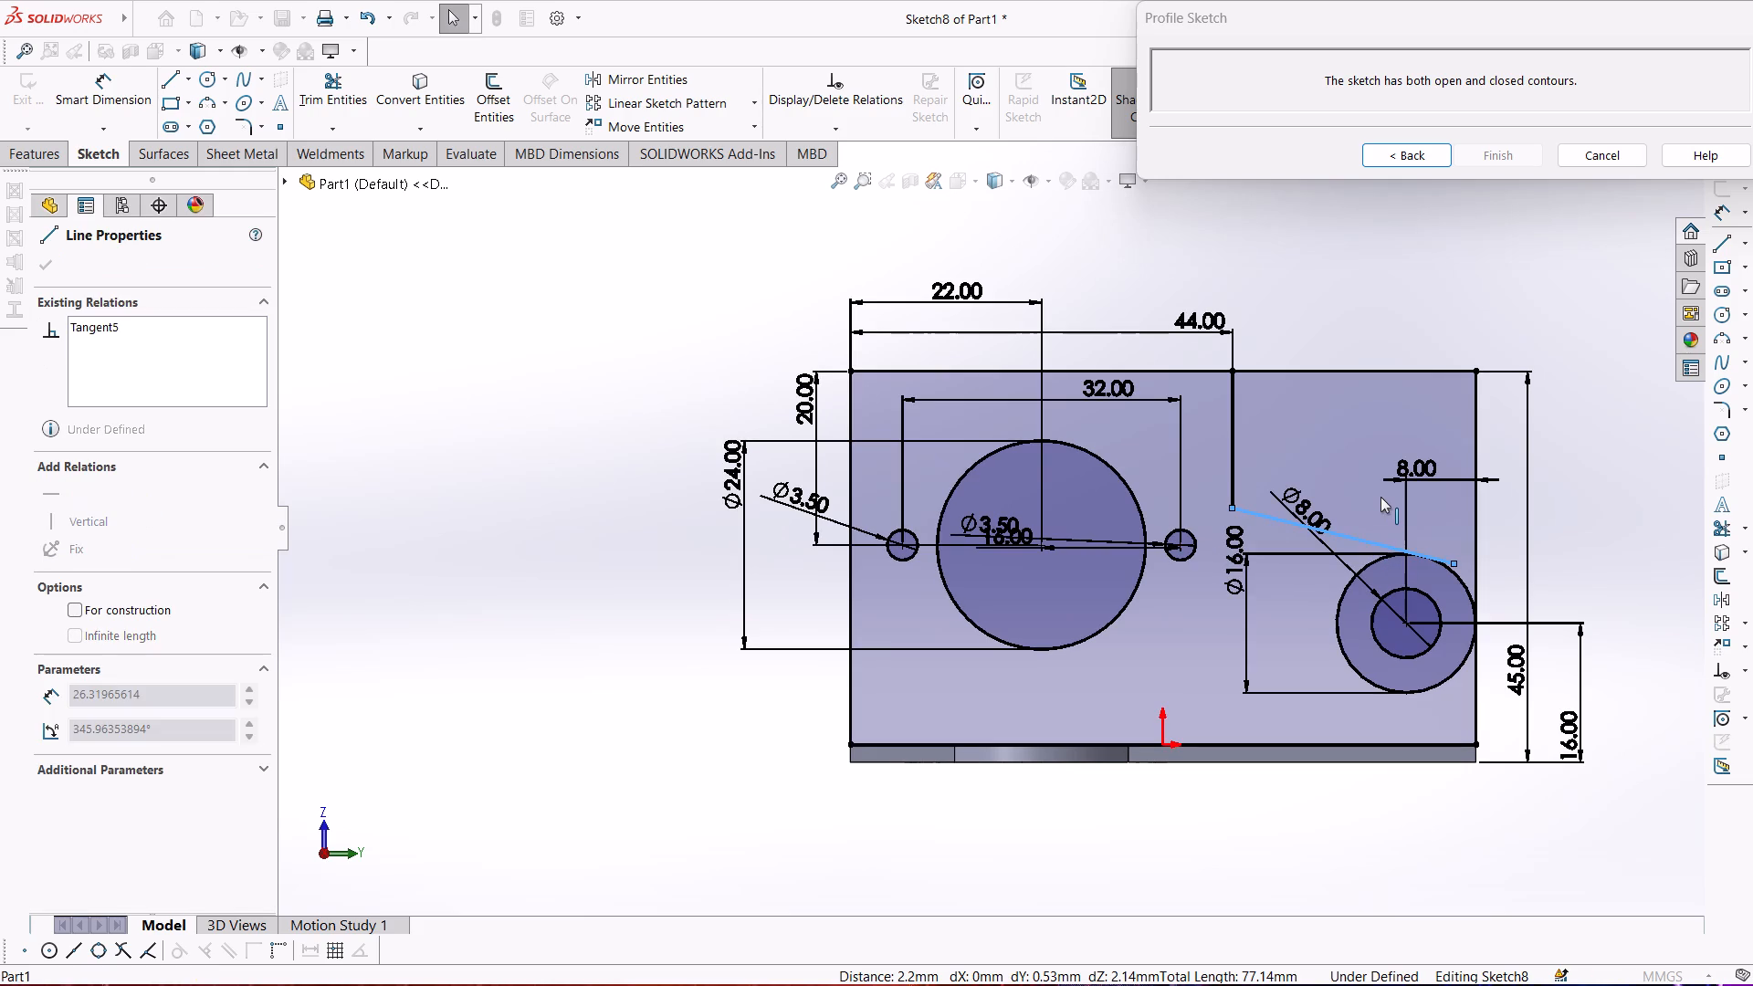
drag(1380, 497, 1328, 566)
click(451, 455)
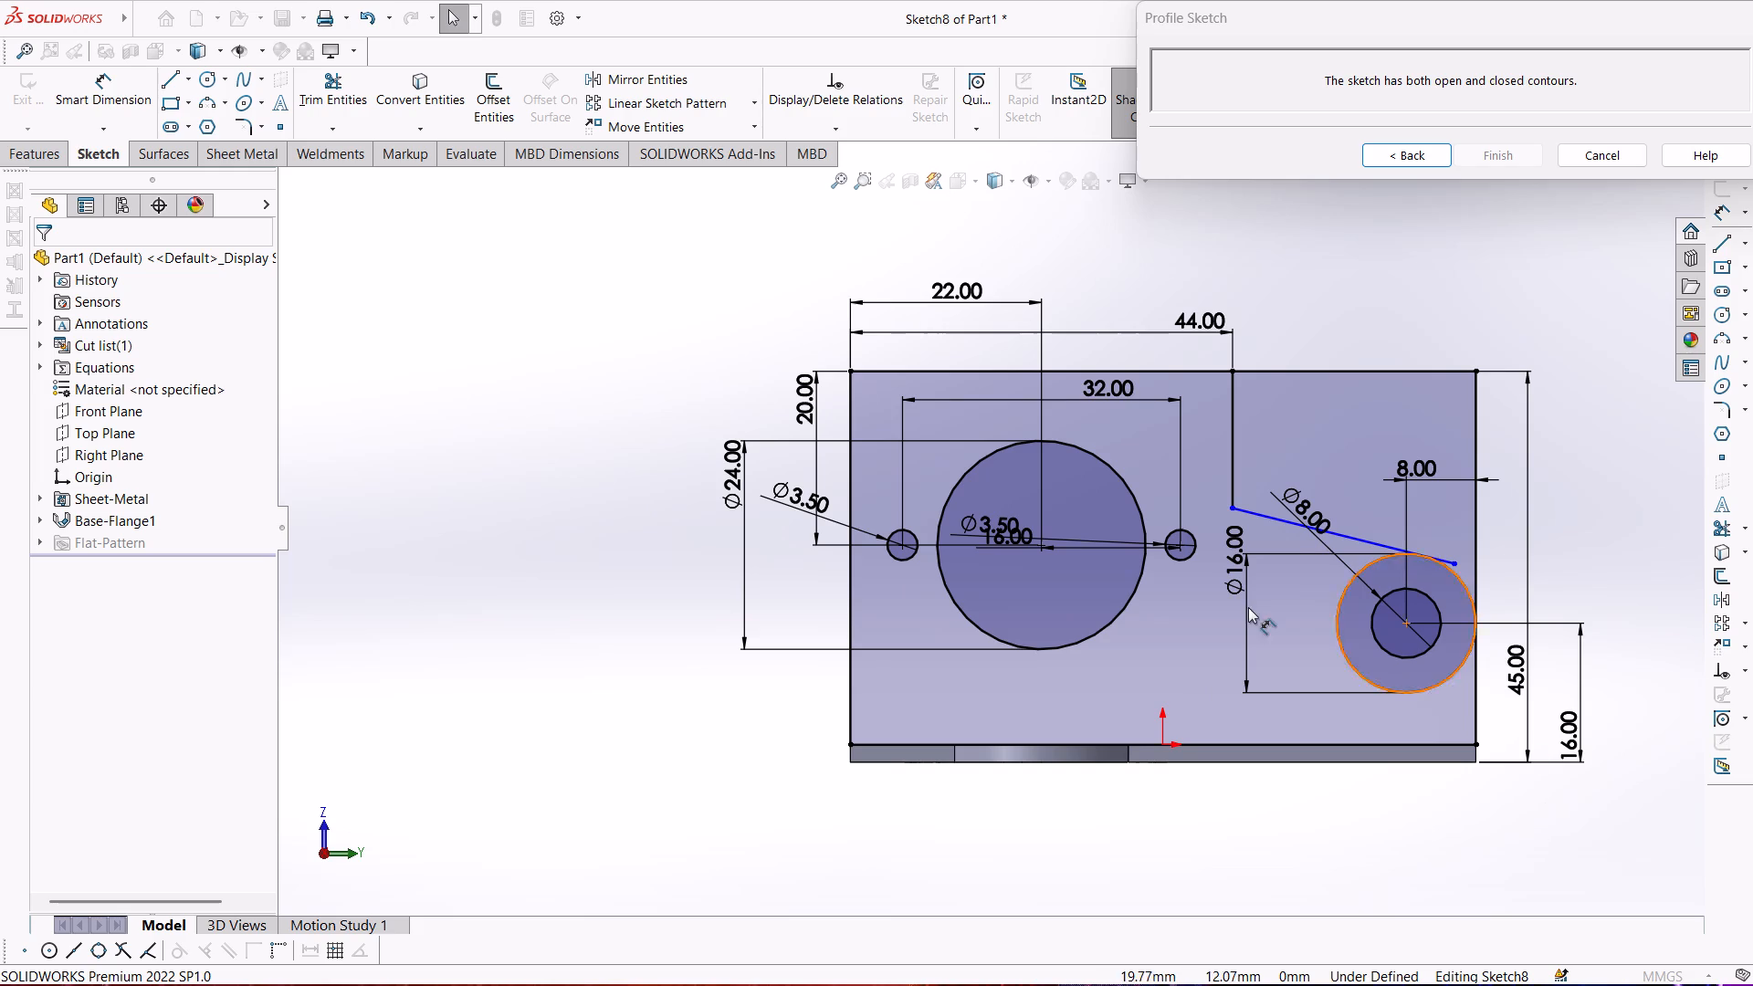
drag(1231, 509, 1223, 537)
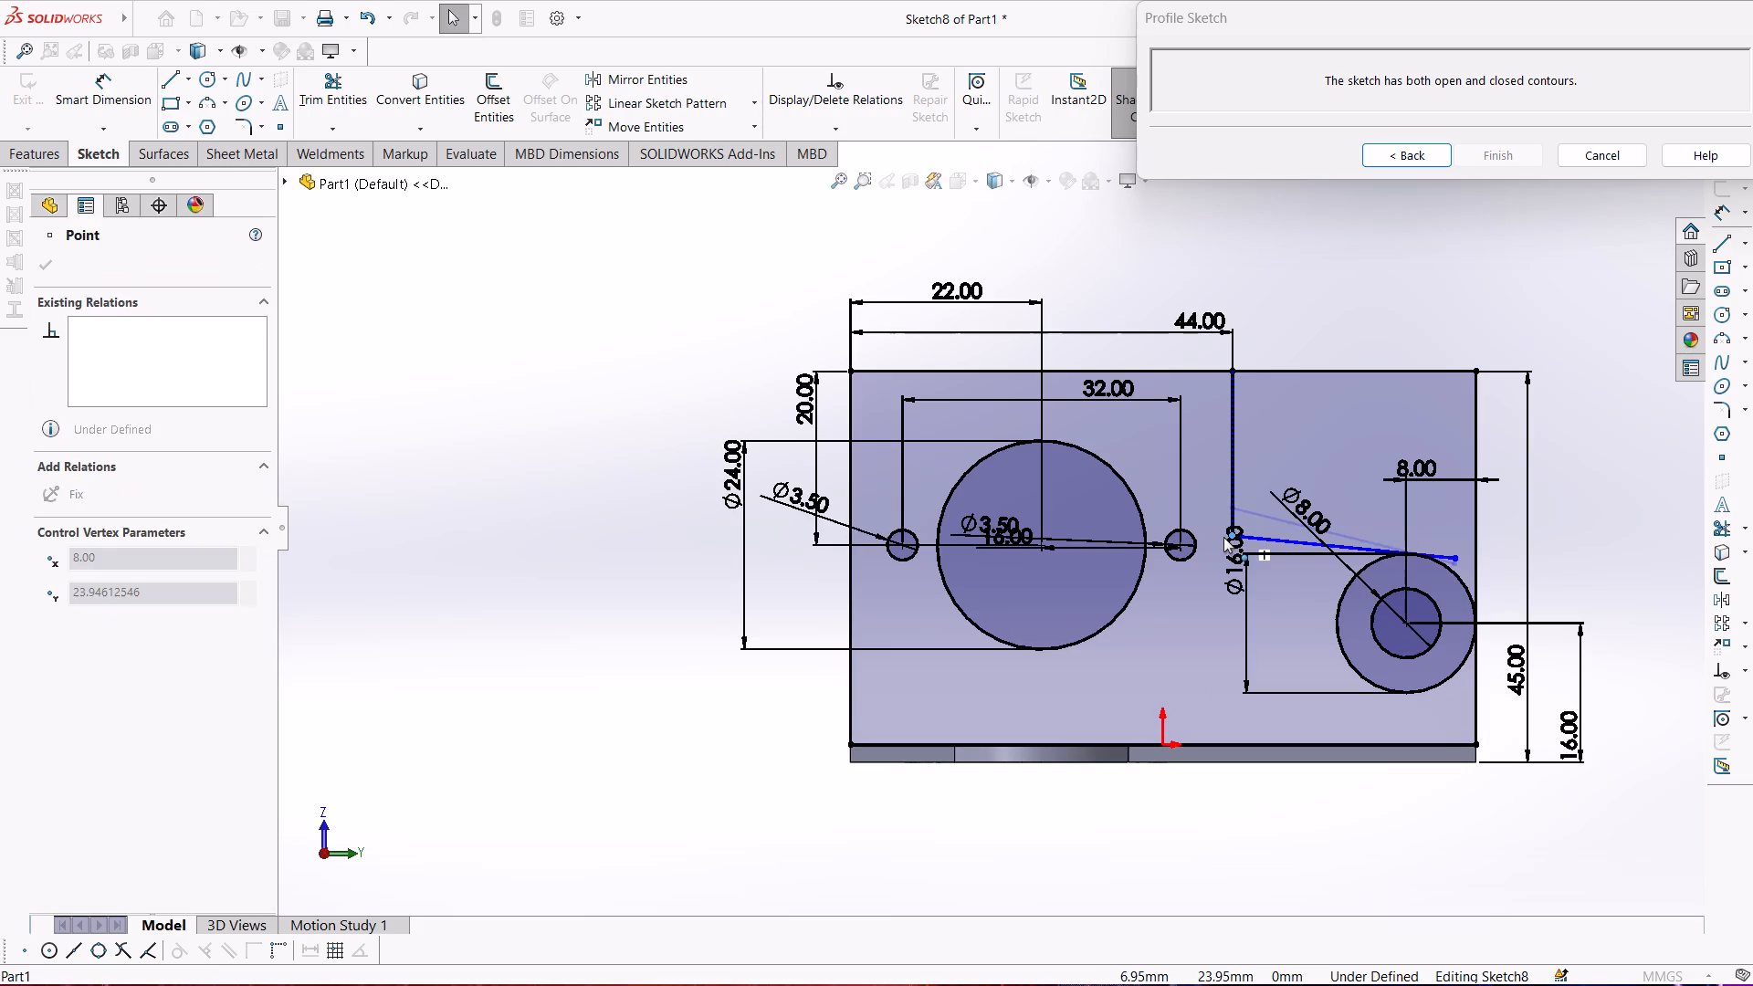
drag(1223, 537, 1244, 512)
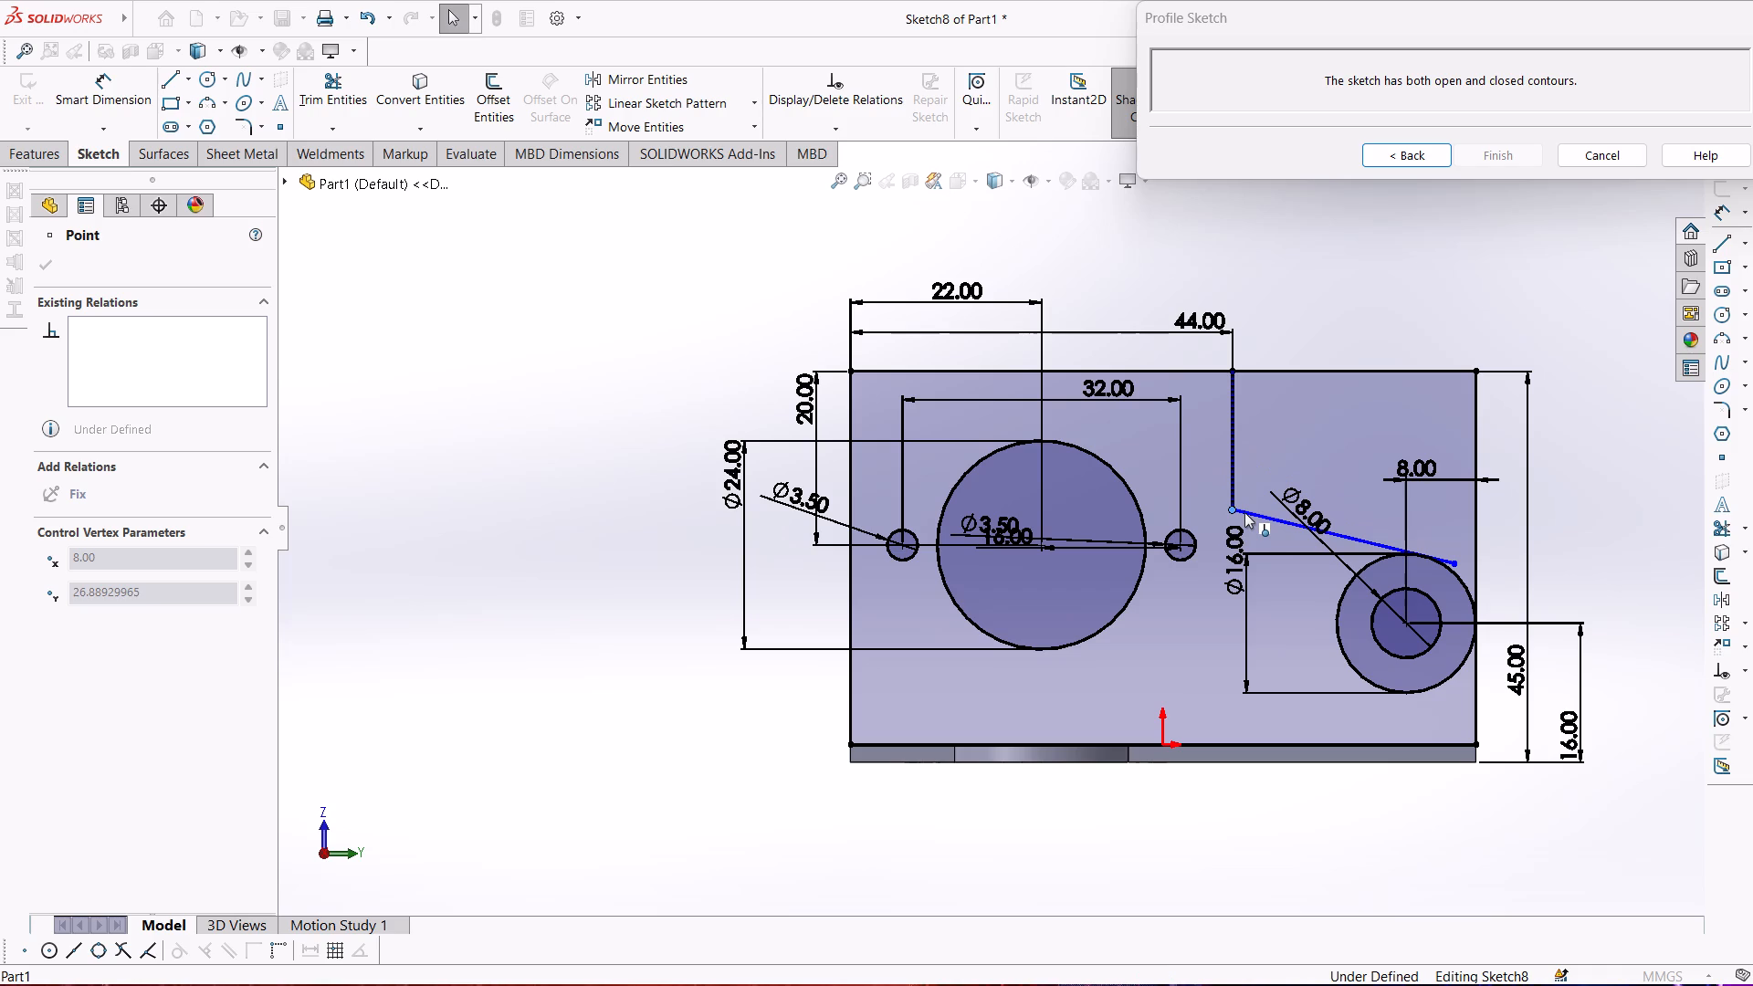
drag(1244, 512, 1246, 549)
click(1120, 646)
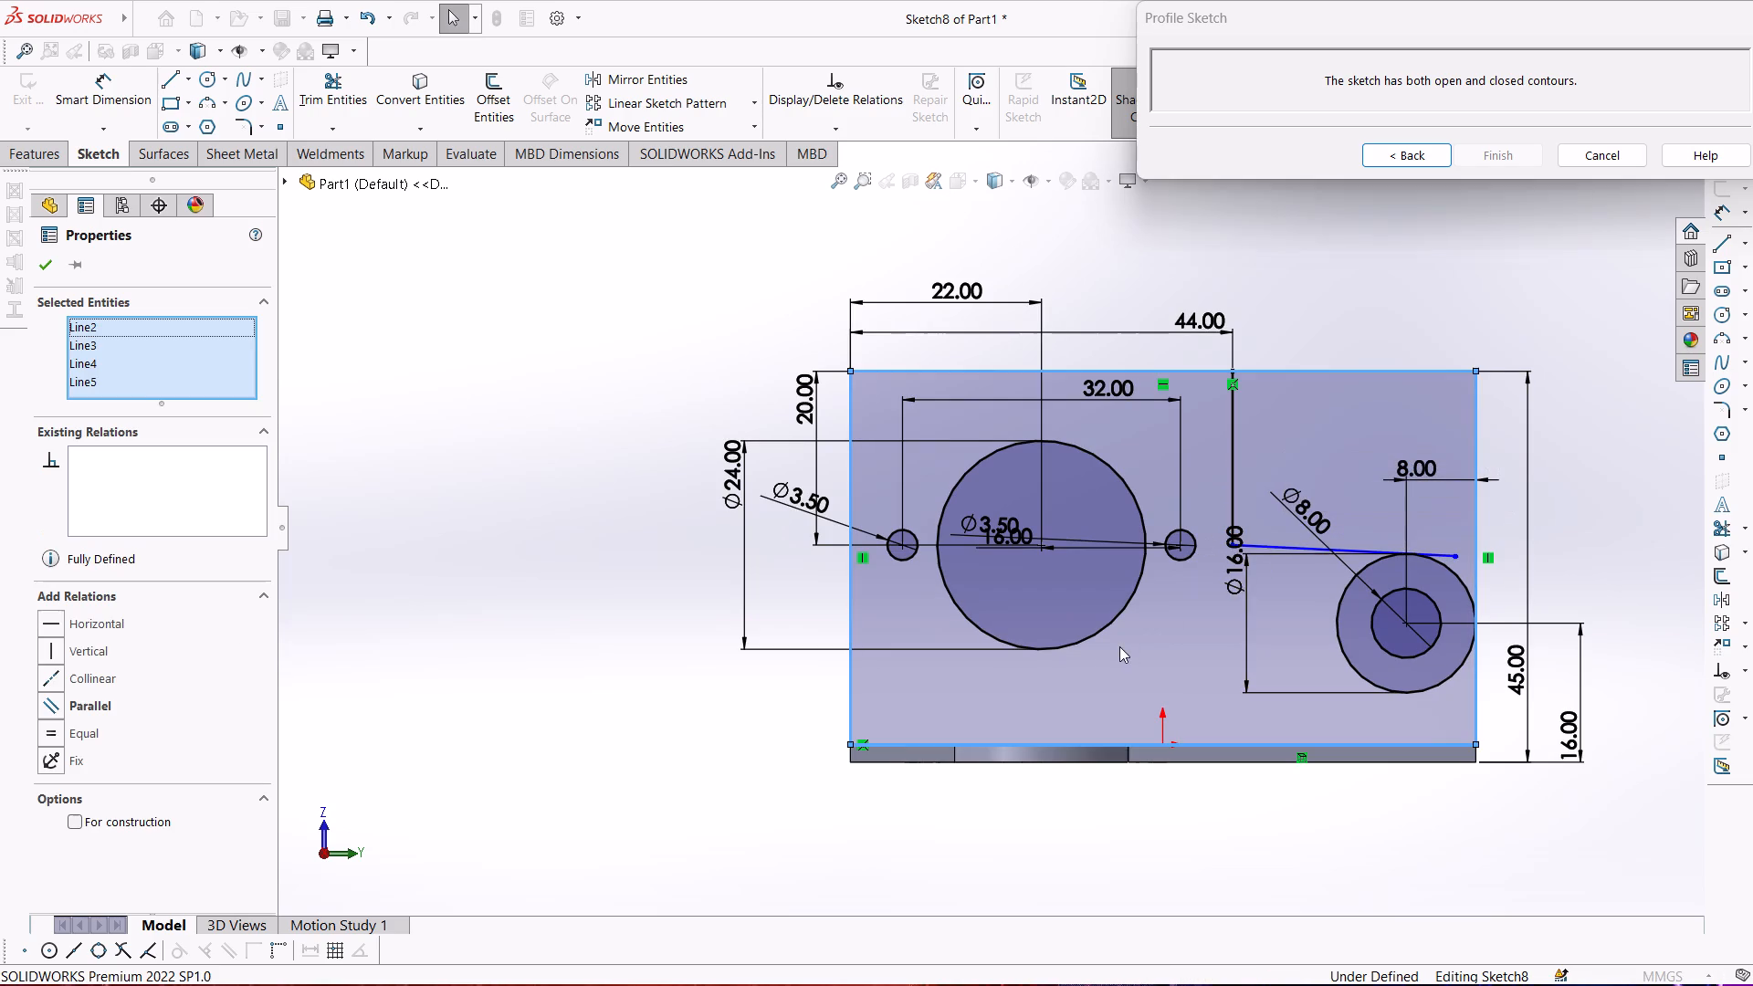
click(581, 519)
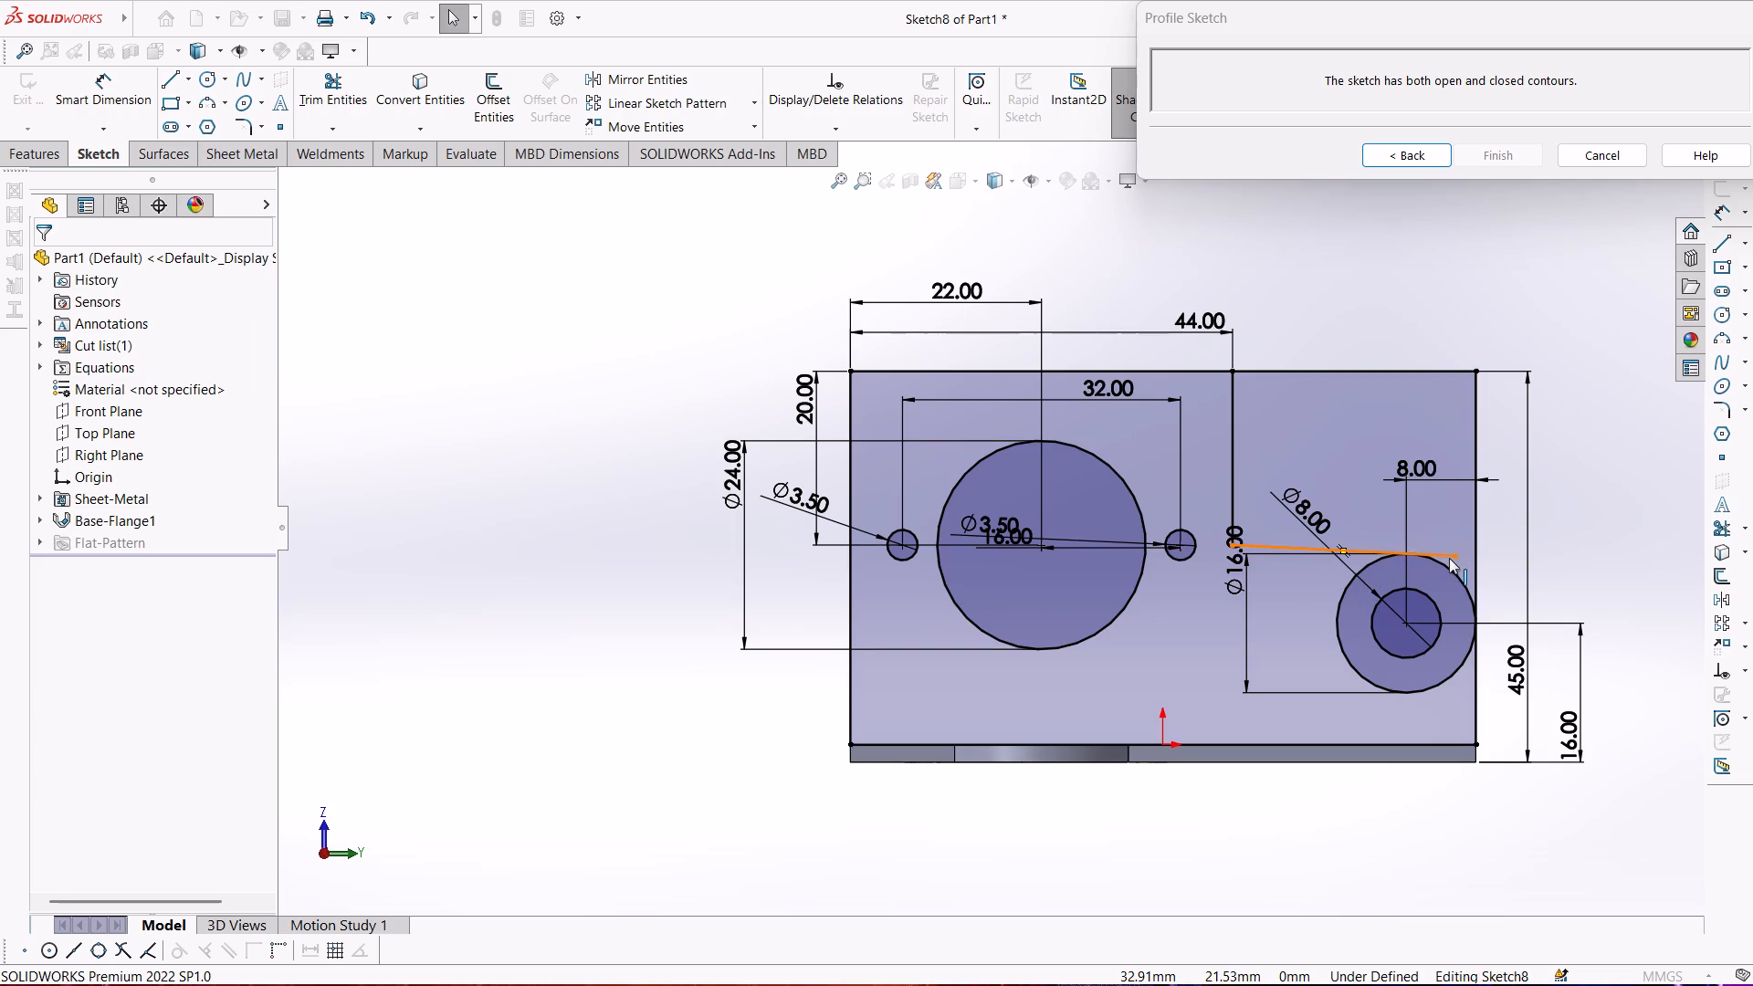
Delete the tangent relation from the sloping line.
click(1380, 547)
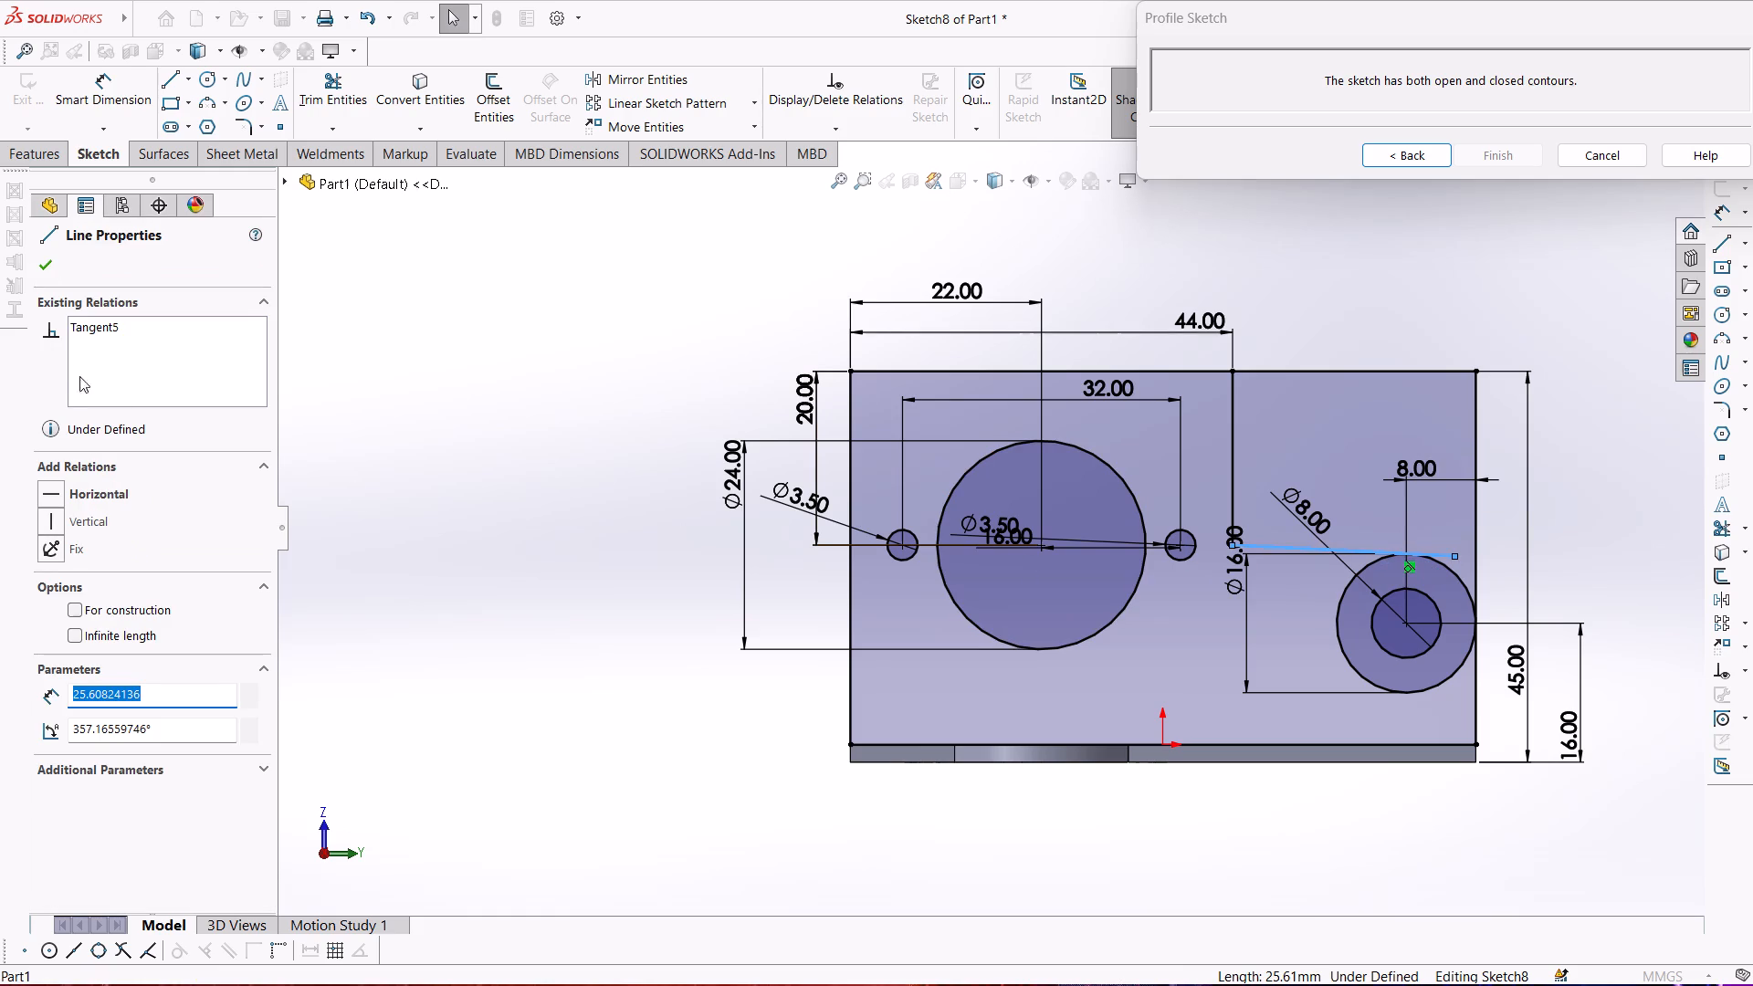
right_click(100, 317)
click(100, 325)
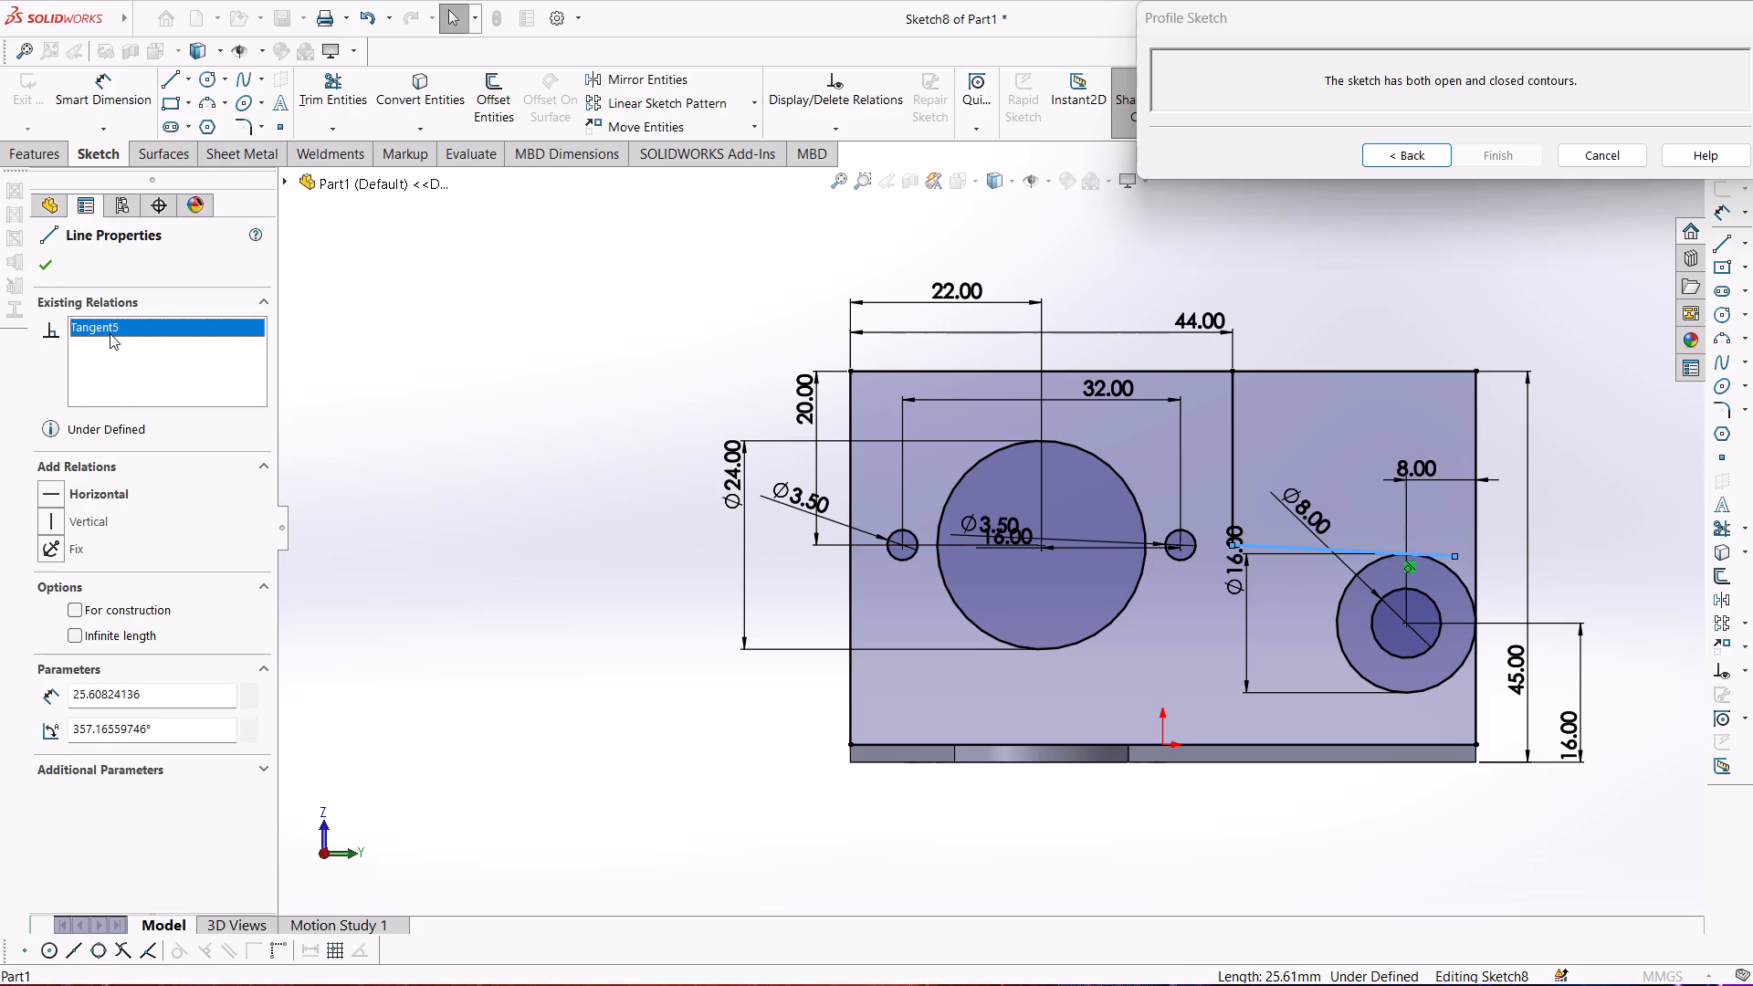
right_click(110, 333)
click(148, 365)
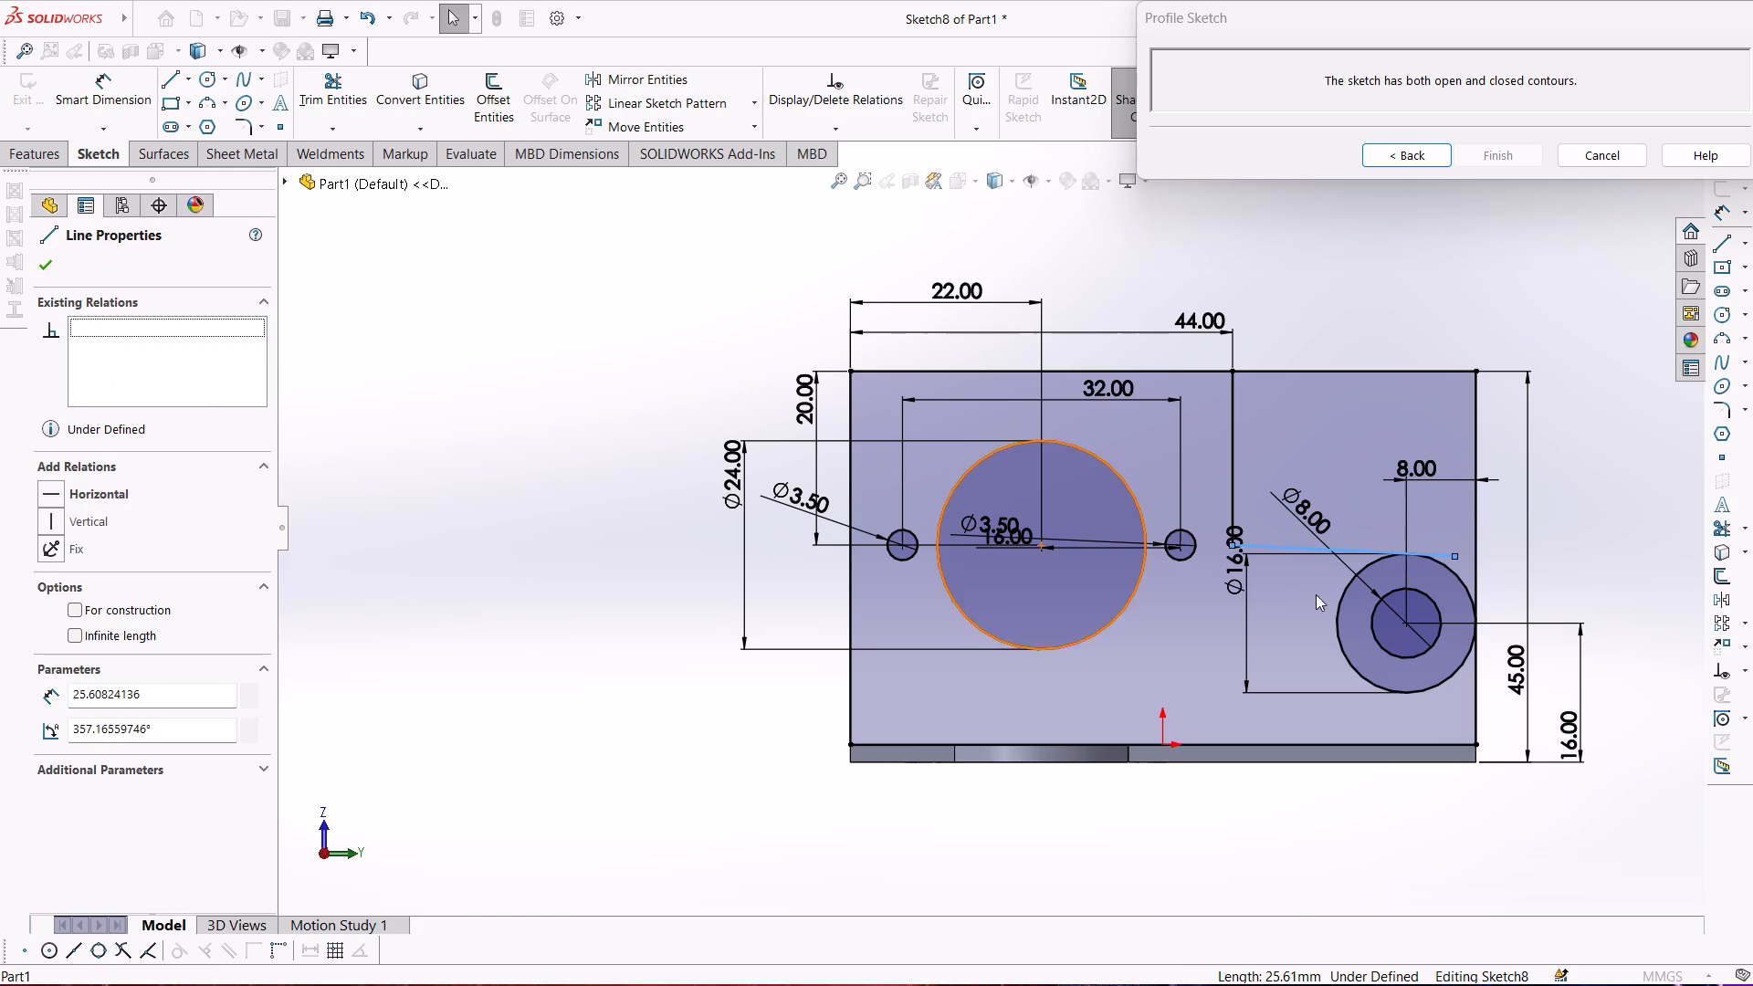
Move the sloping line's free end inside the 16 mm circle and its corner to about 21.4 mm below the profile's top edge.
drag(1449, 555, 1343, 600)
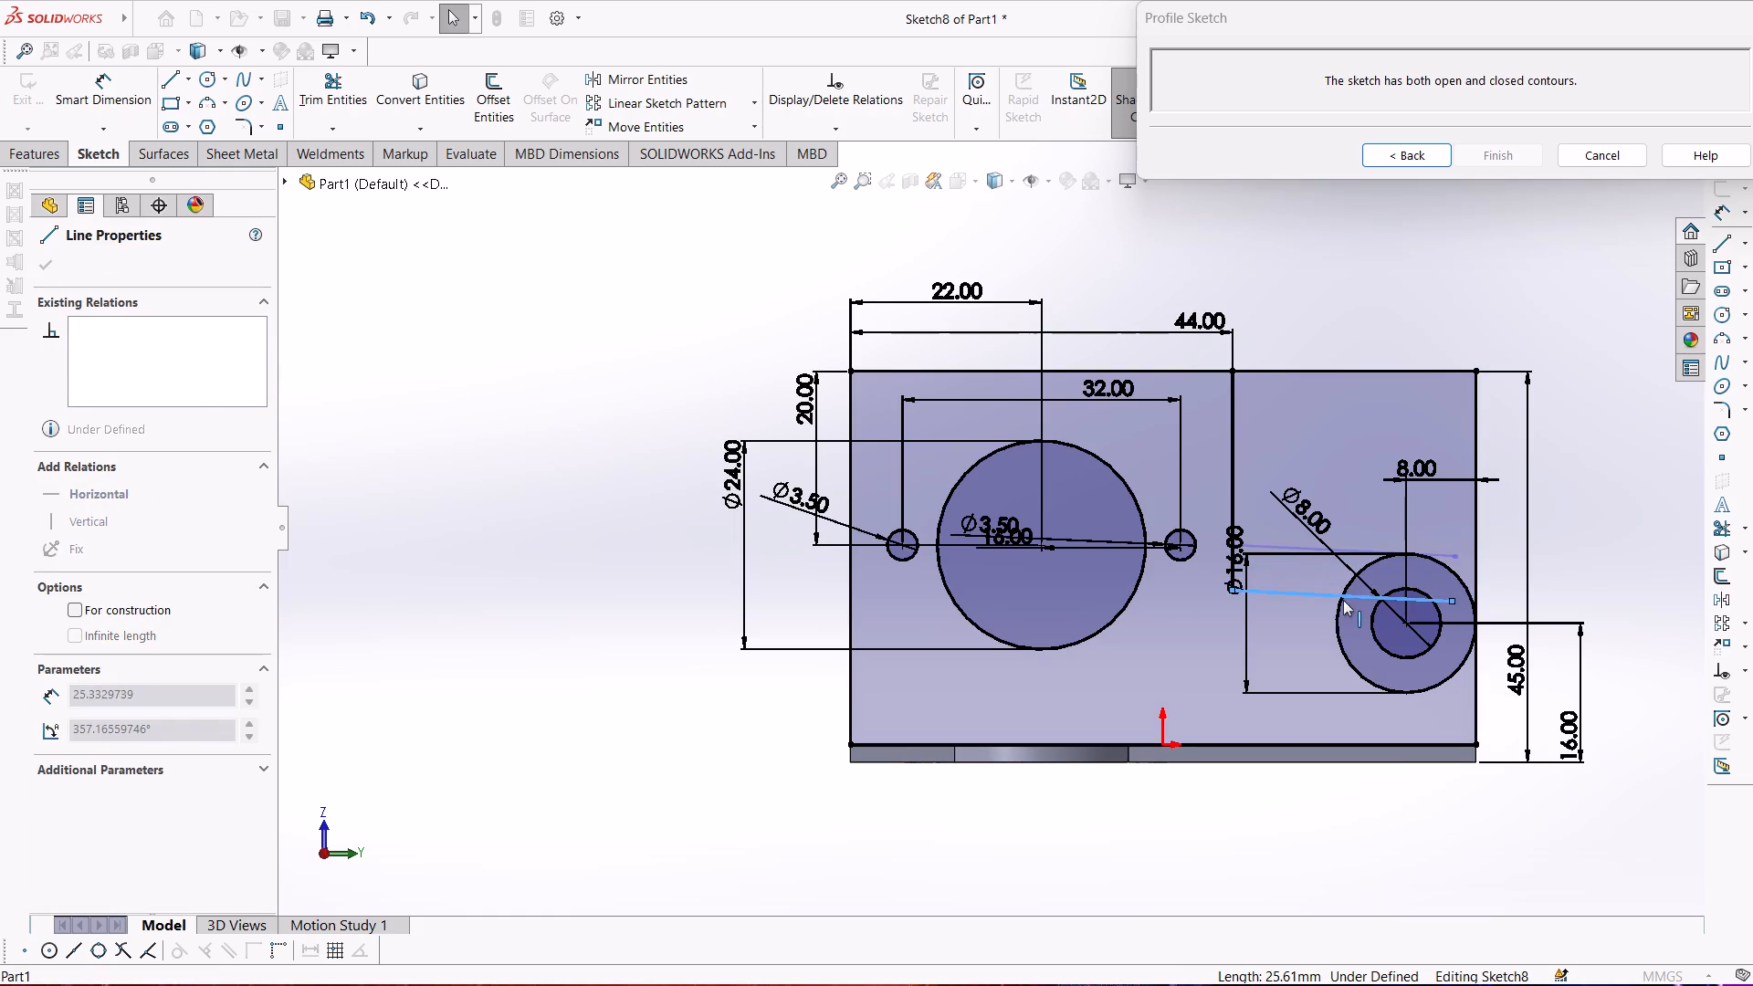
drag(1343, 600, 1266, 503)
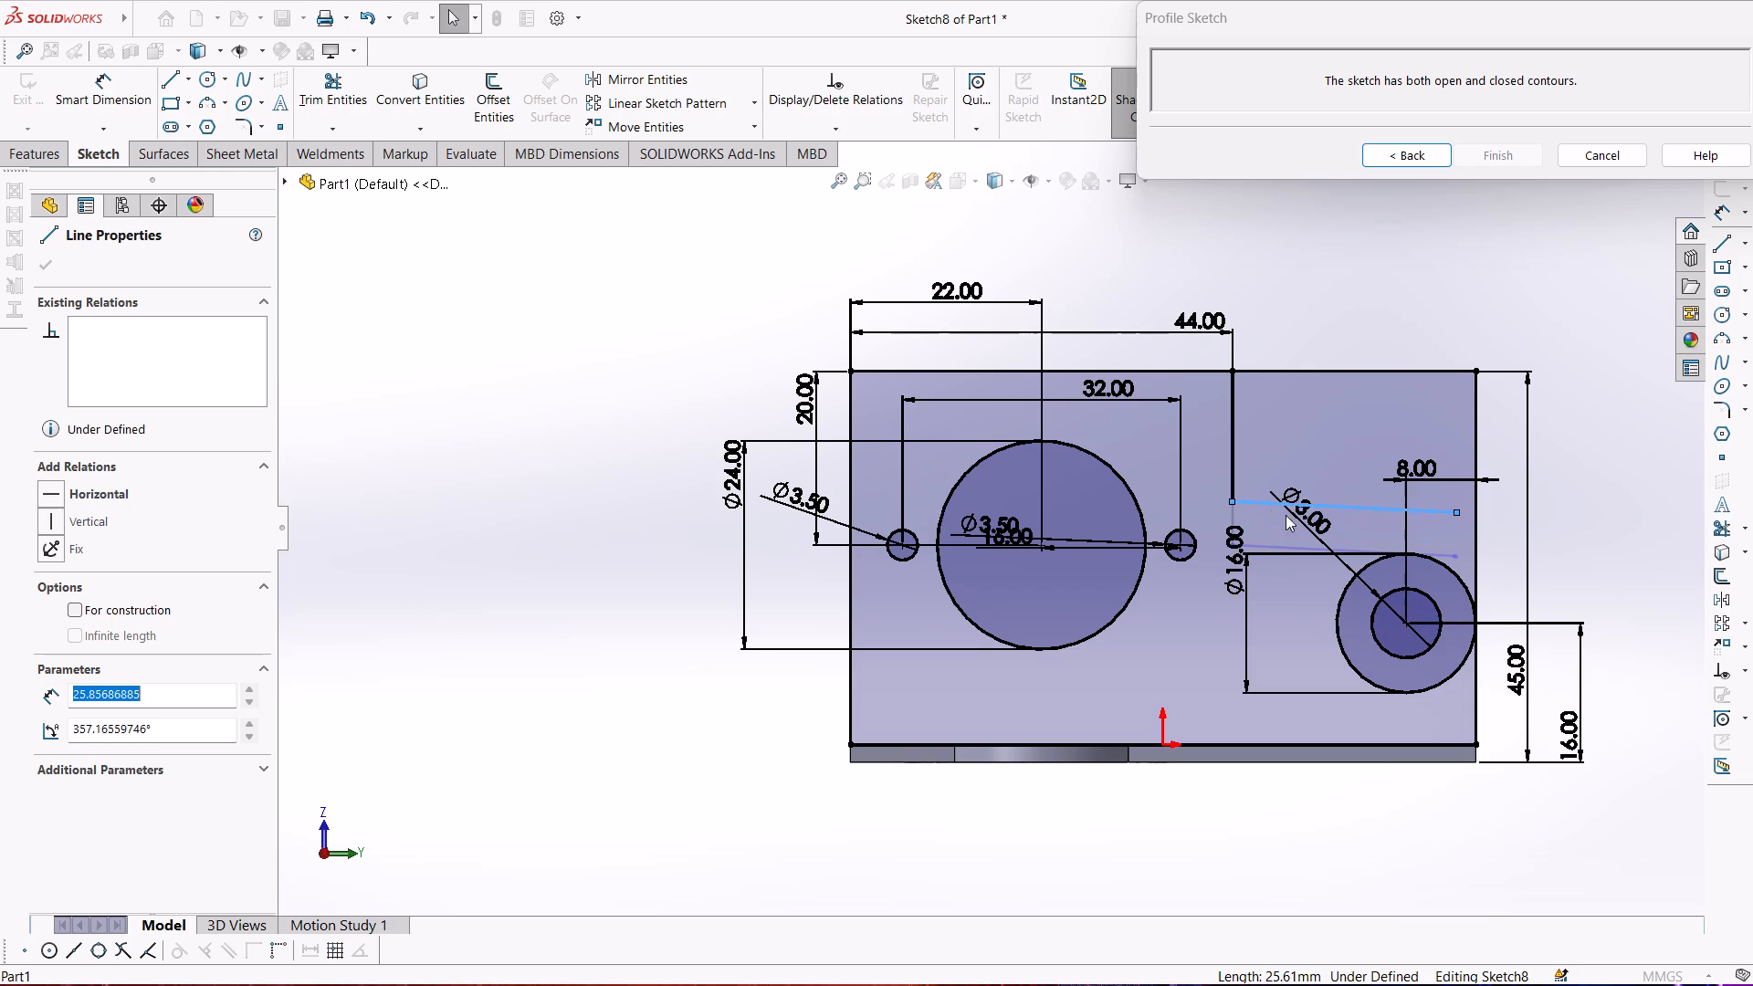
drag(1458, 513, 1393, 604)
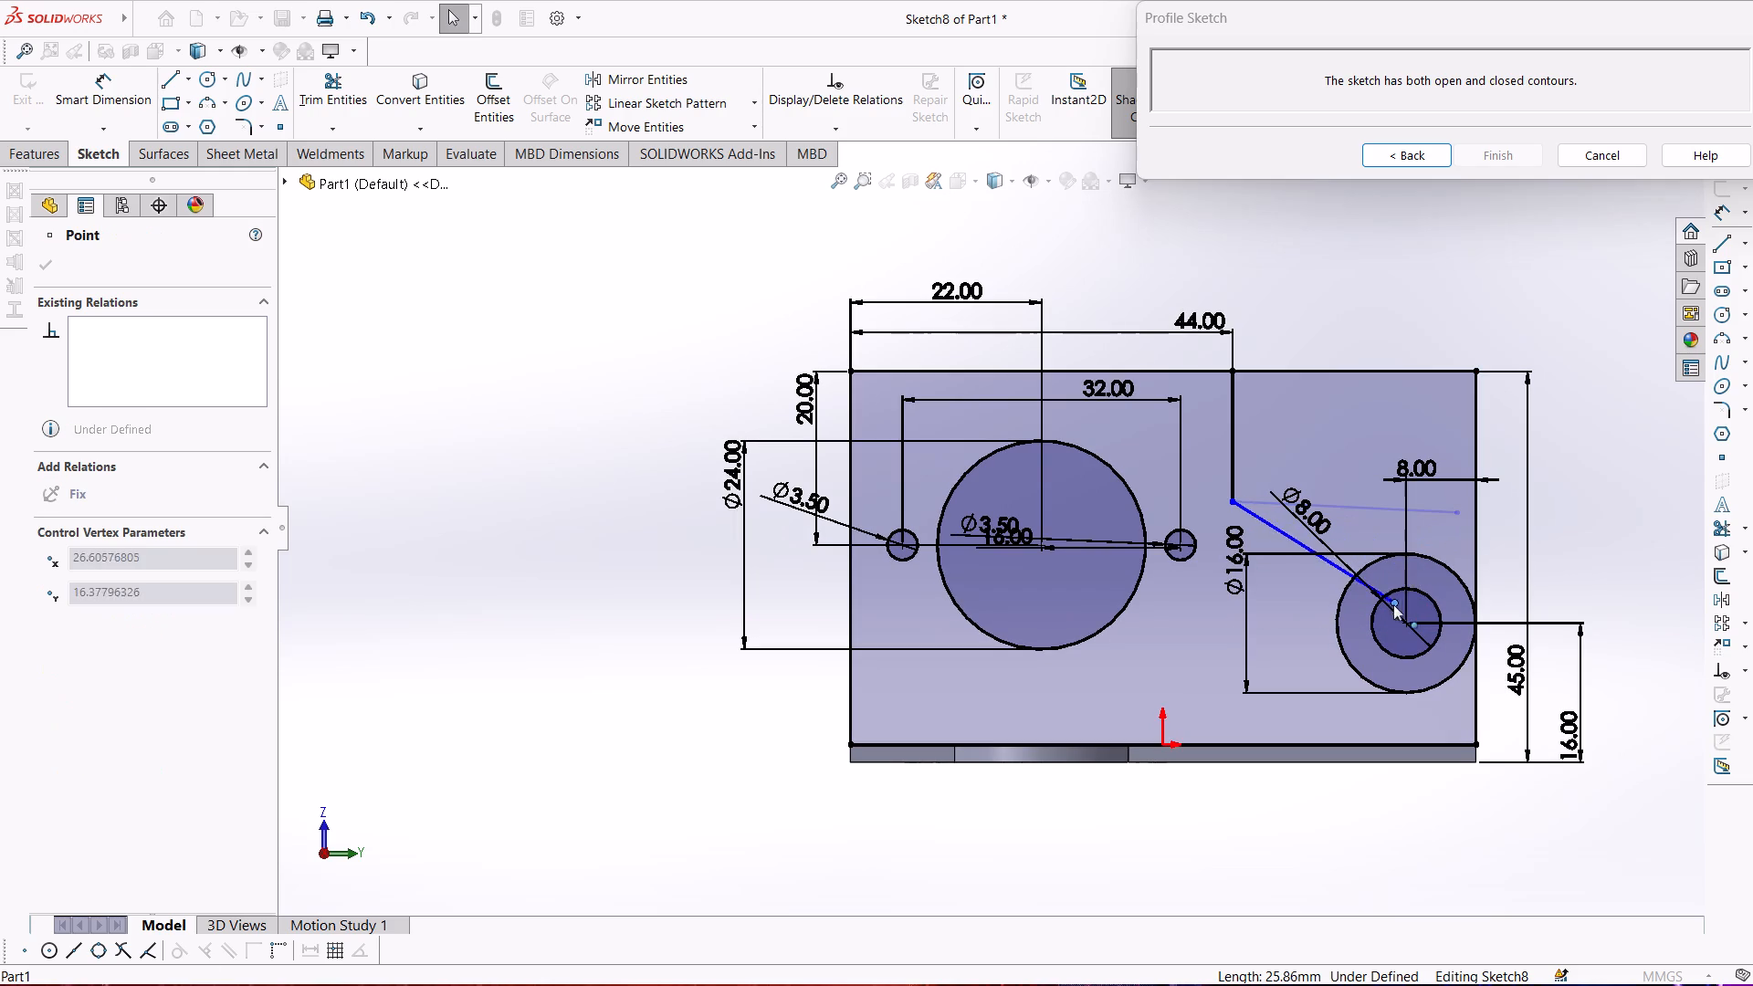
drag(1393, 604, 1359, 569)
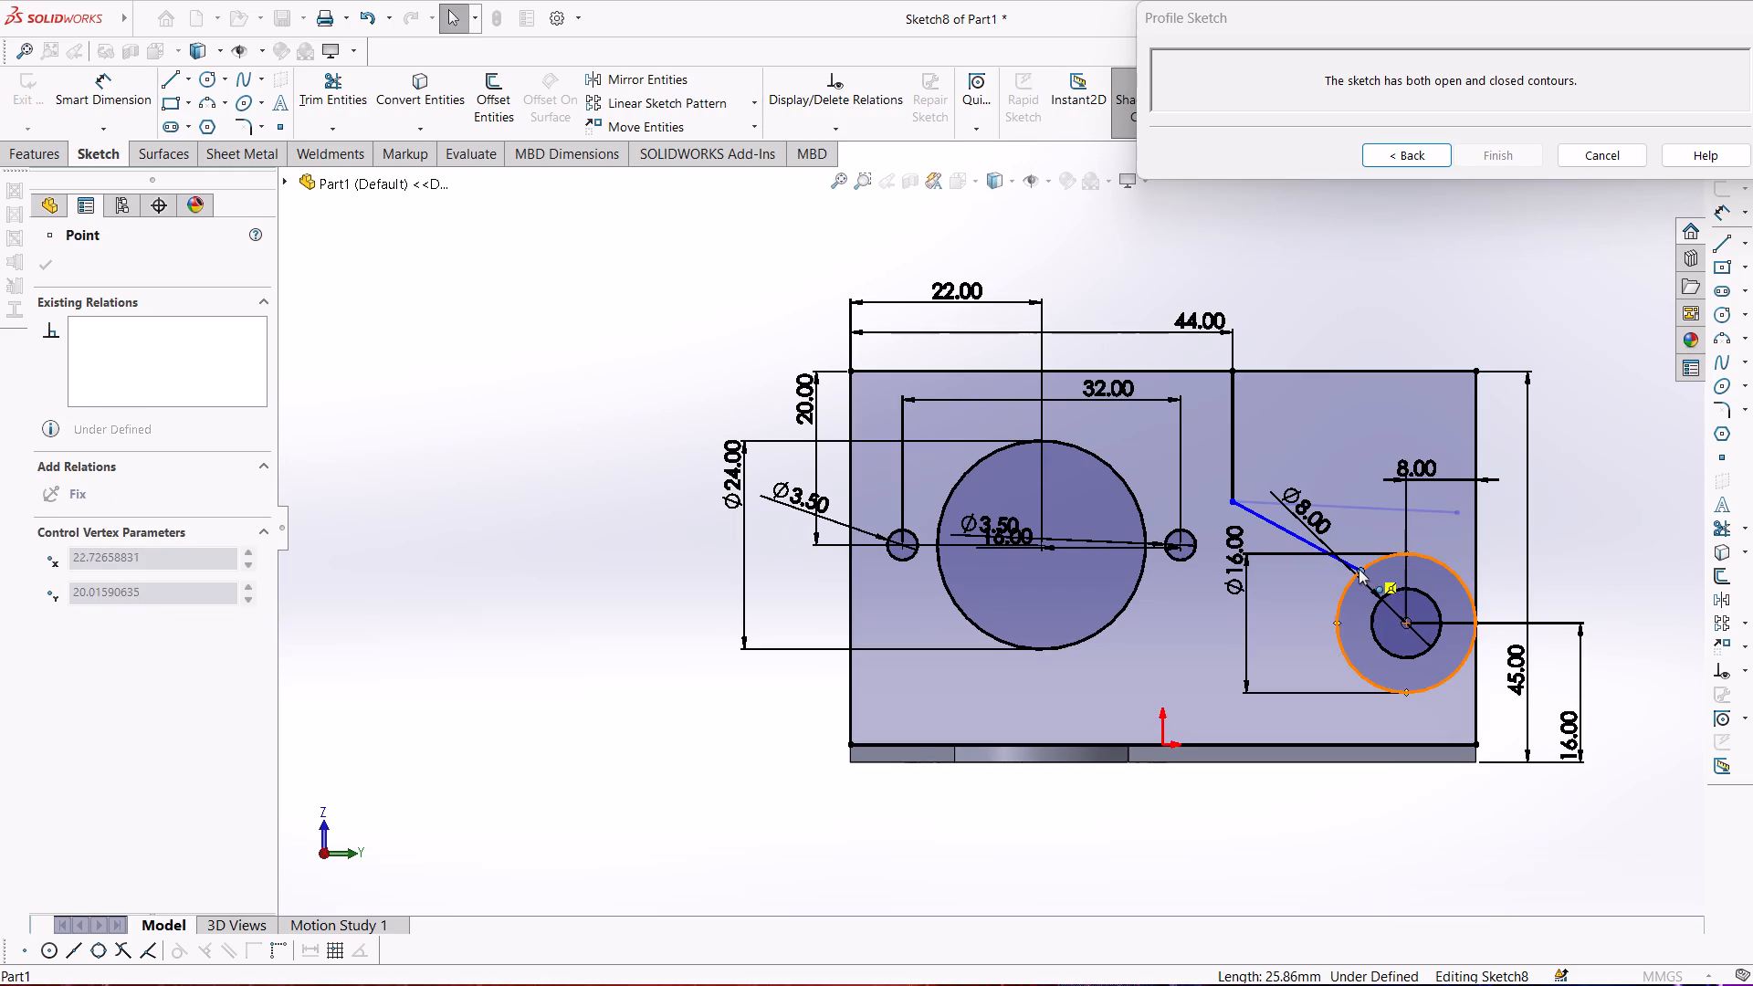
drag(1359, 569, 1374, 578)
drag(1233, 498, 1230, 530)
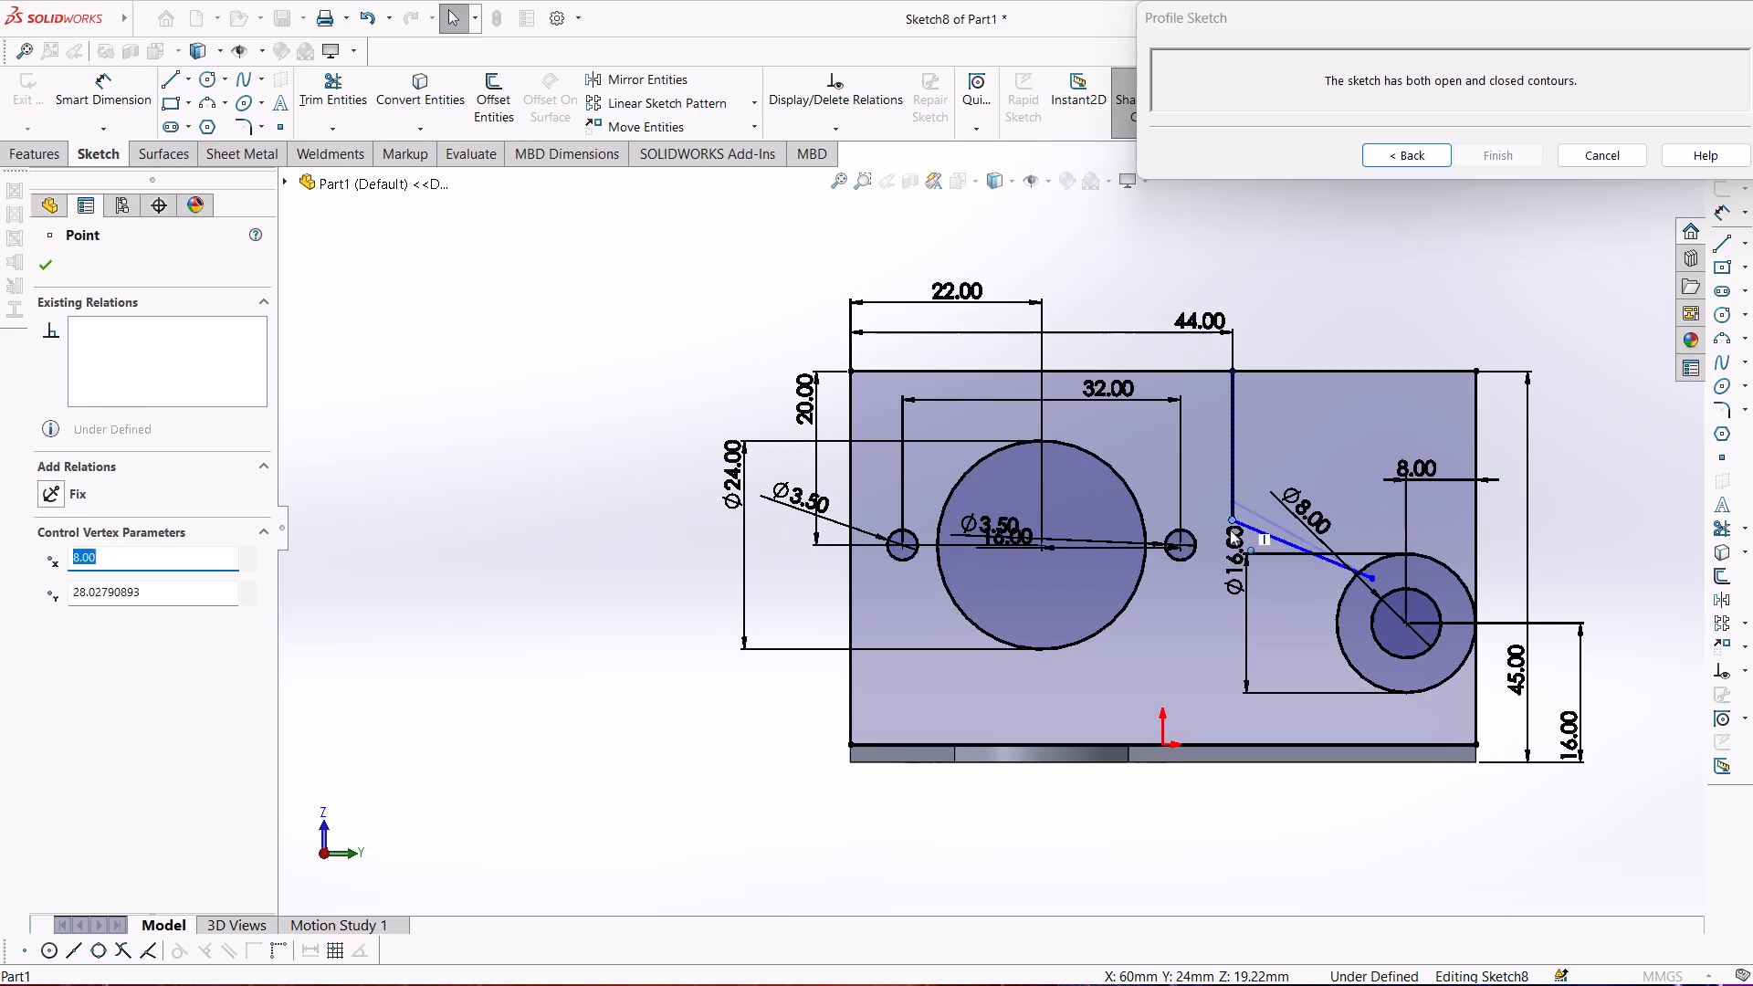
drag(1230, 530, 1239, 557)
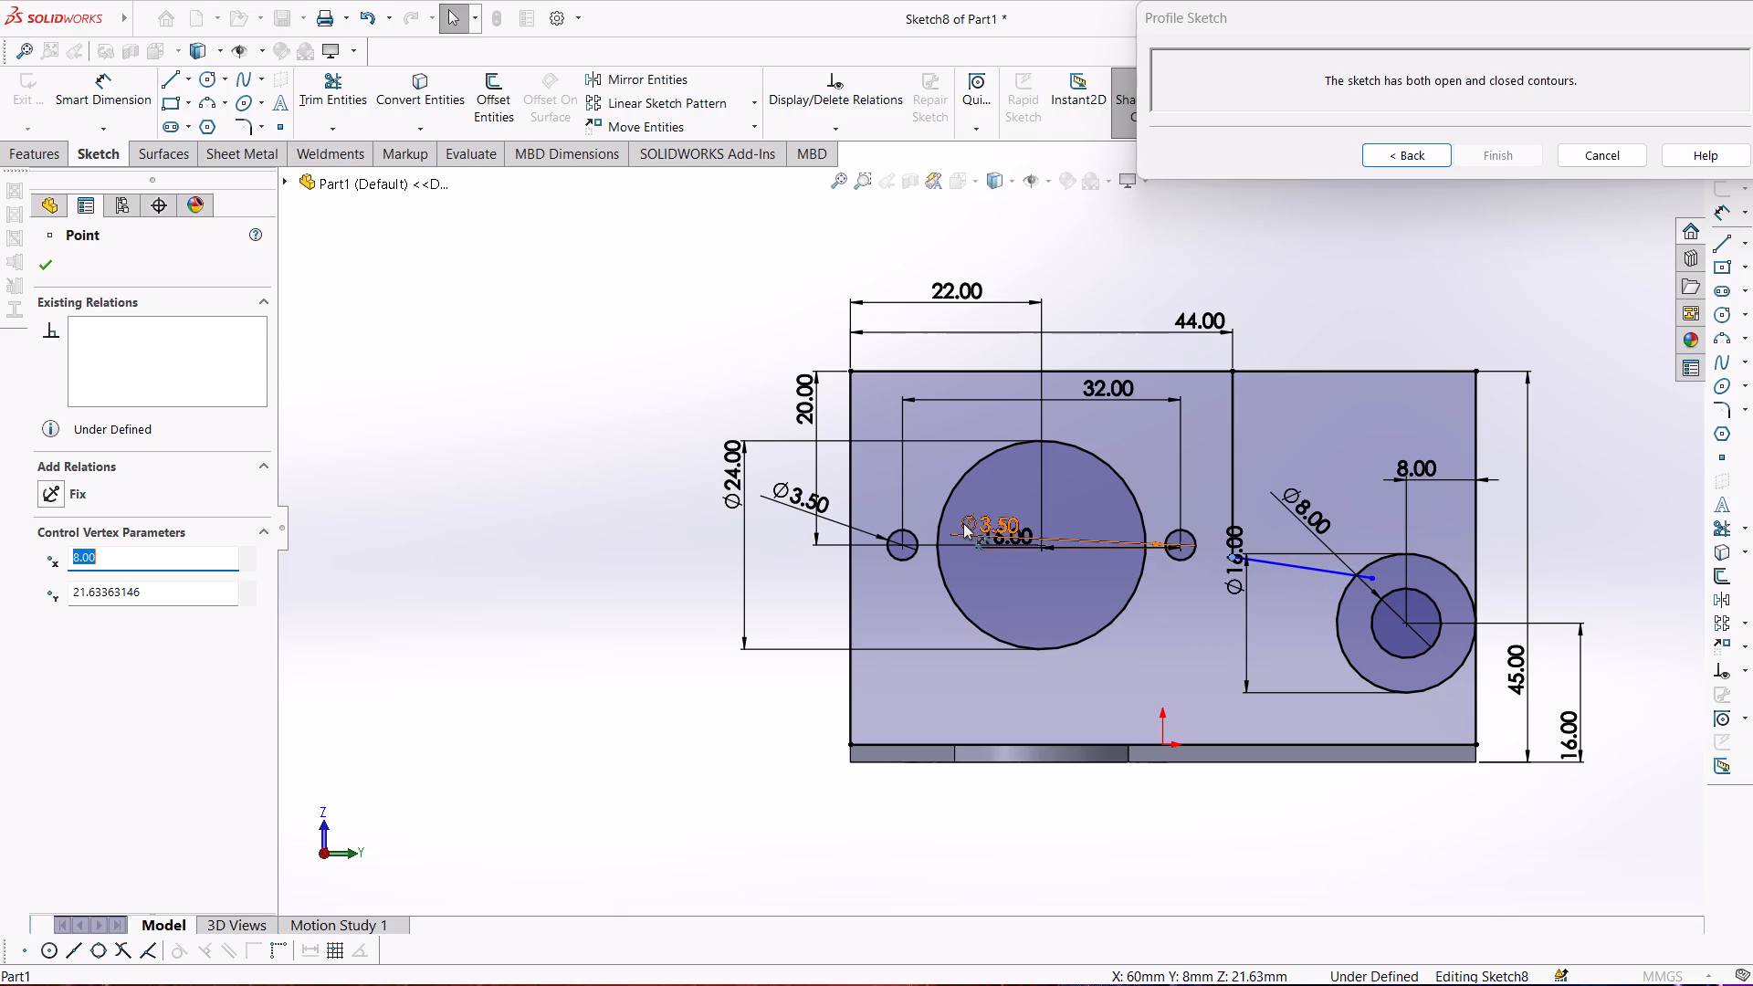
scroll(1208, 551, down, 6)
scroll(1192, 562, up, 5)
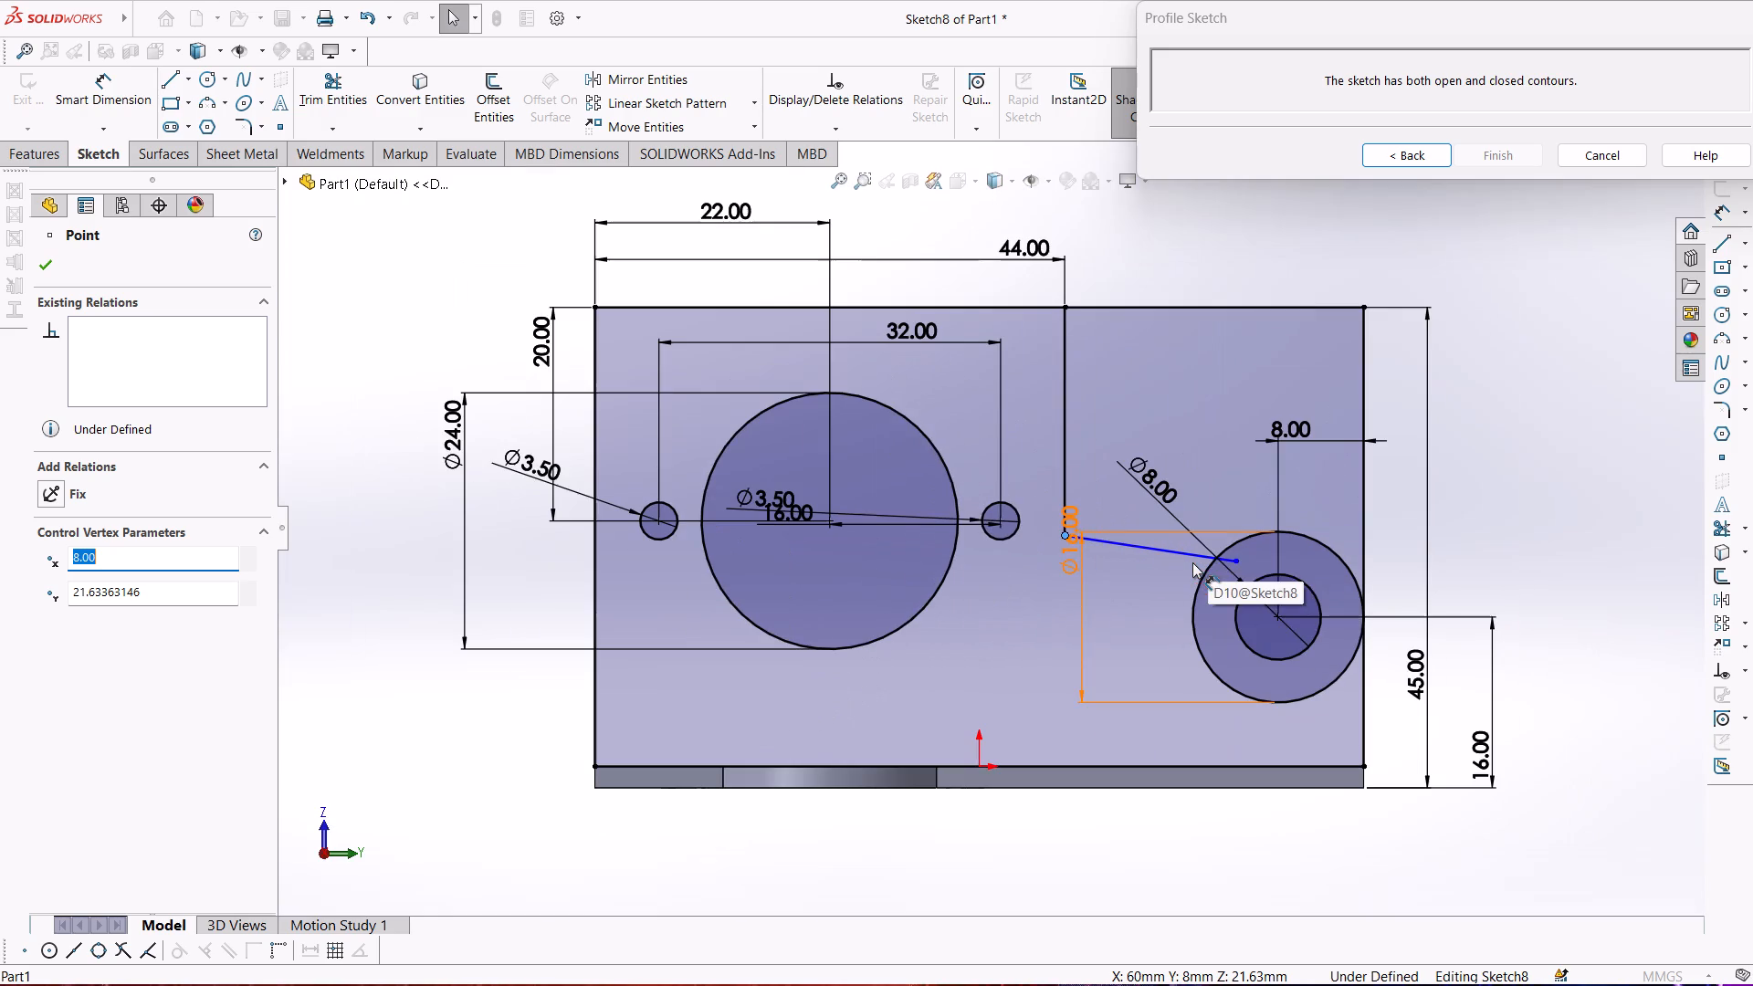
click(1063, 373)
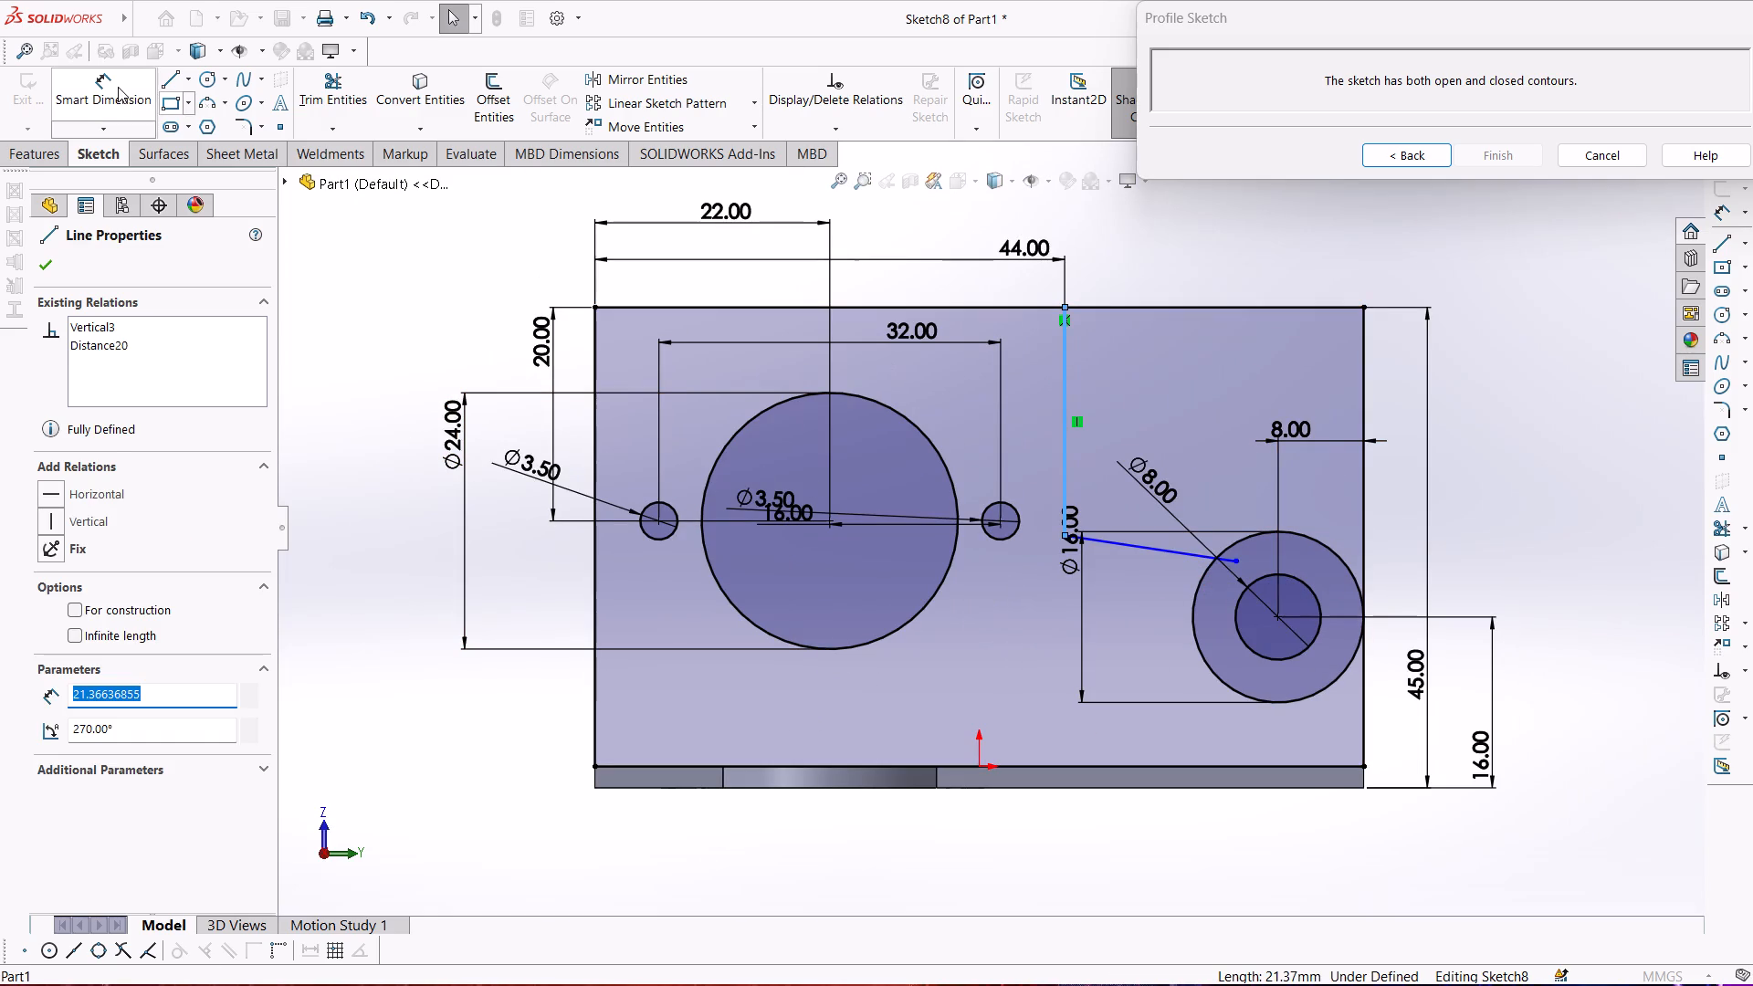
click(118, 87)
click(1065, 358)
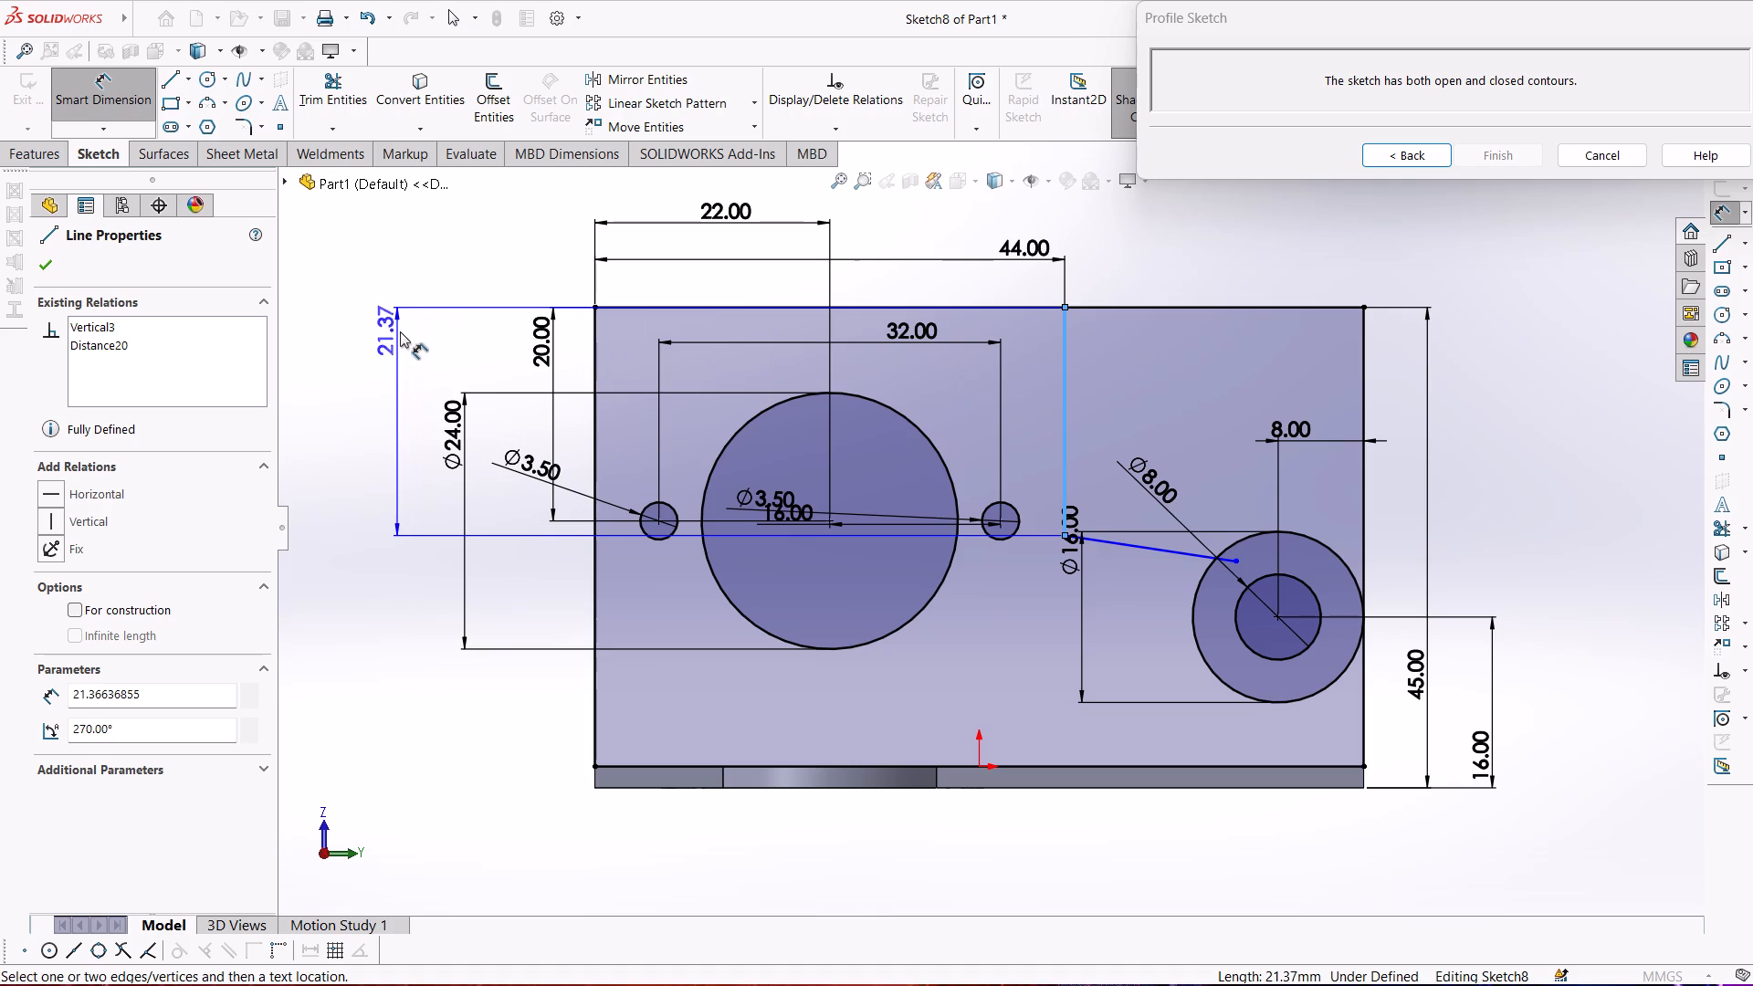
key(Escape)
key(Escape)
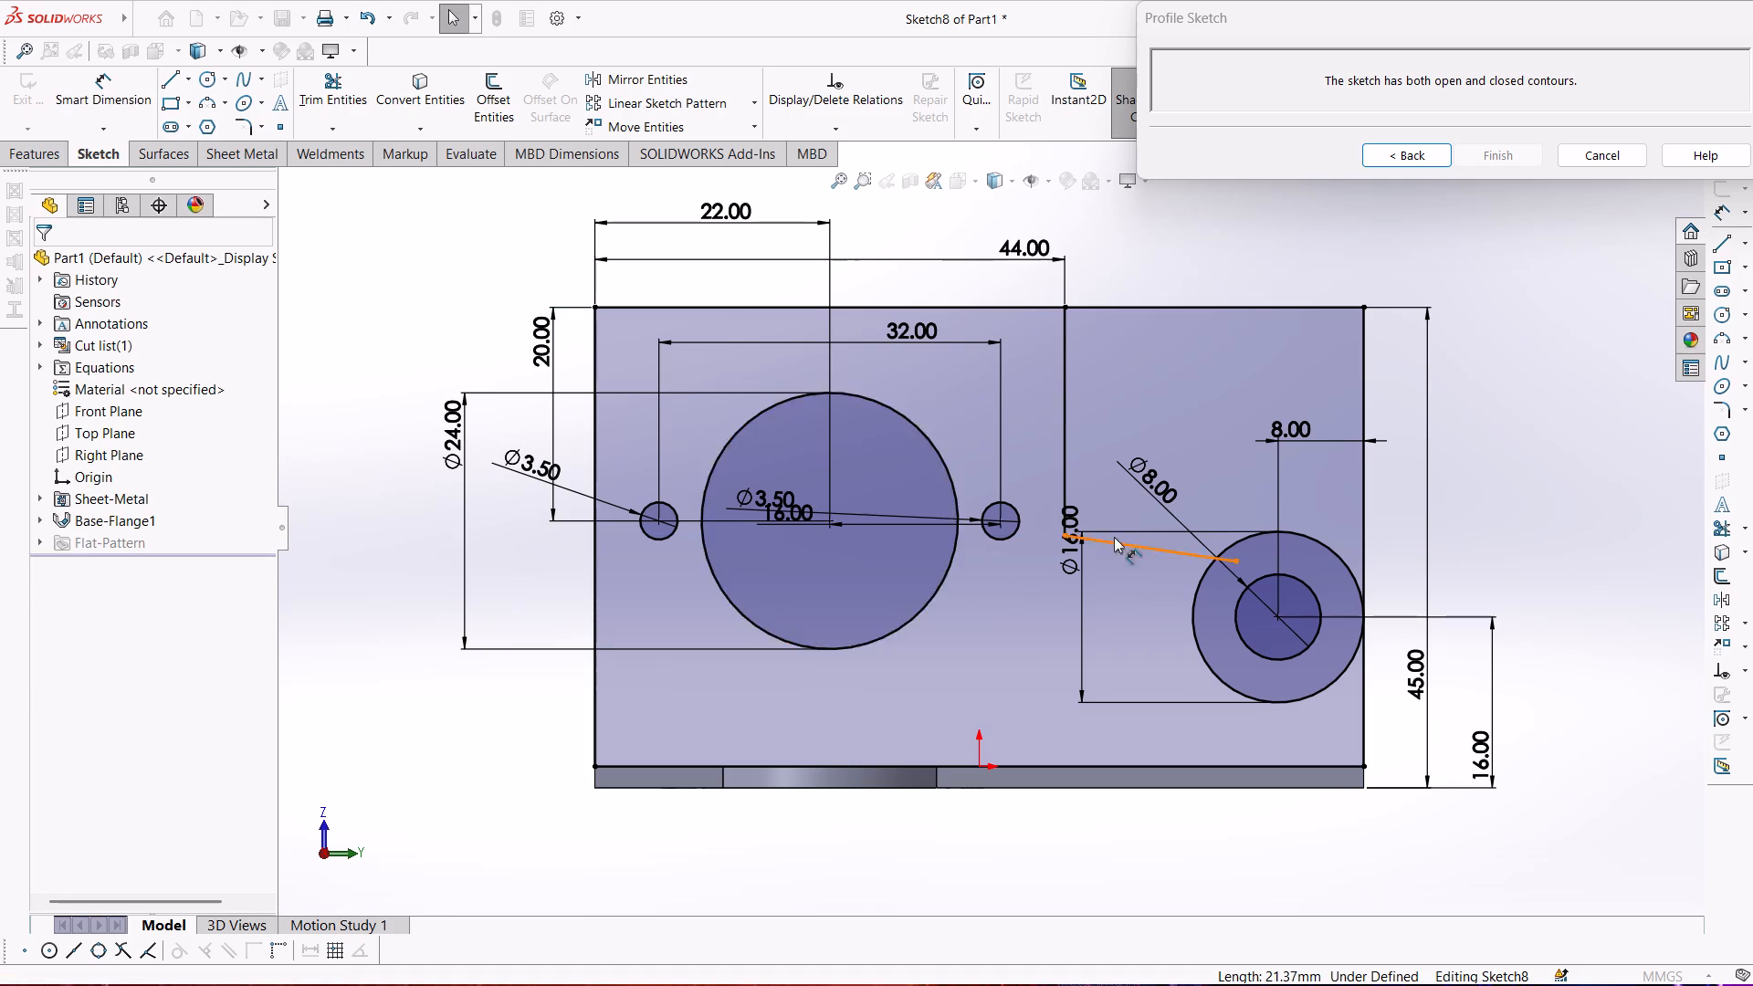
Add a horizontal relation between the vertical line's lower end and the center of the nearest 3.5 mm hole.
scroll(1109, 537, down, 6)
click(994, 516)
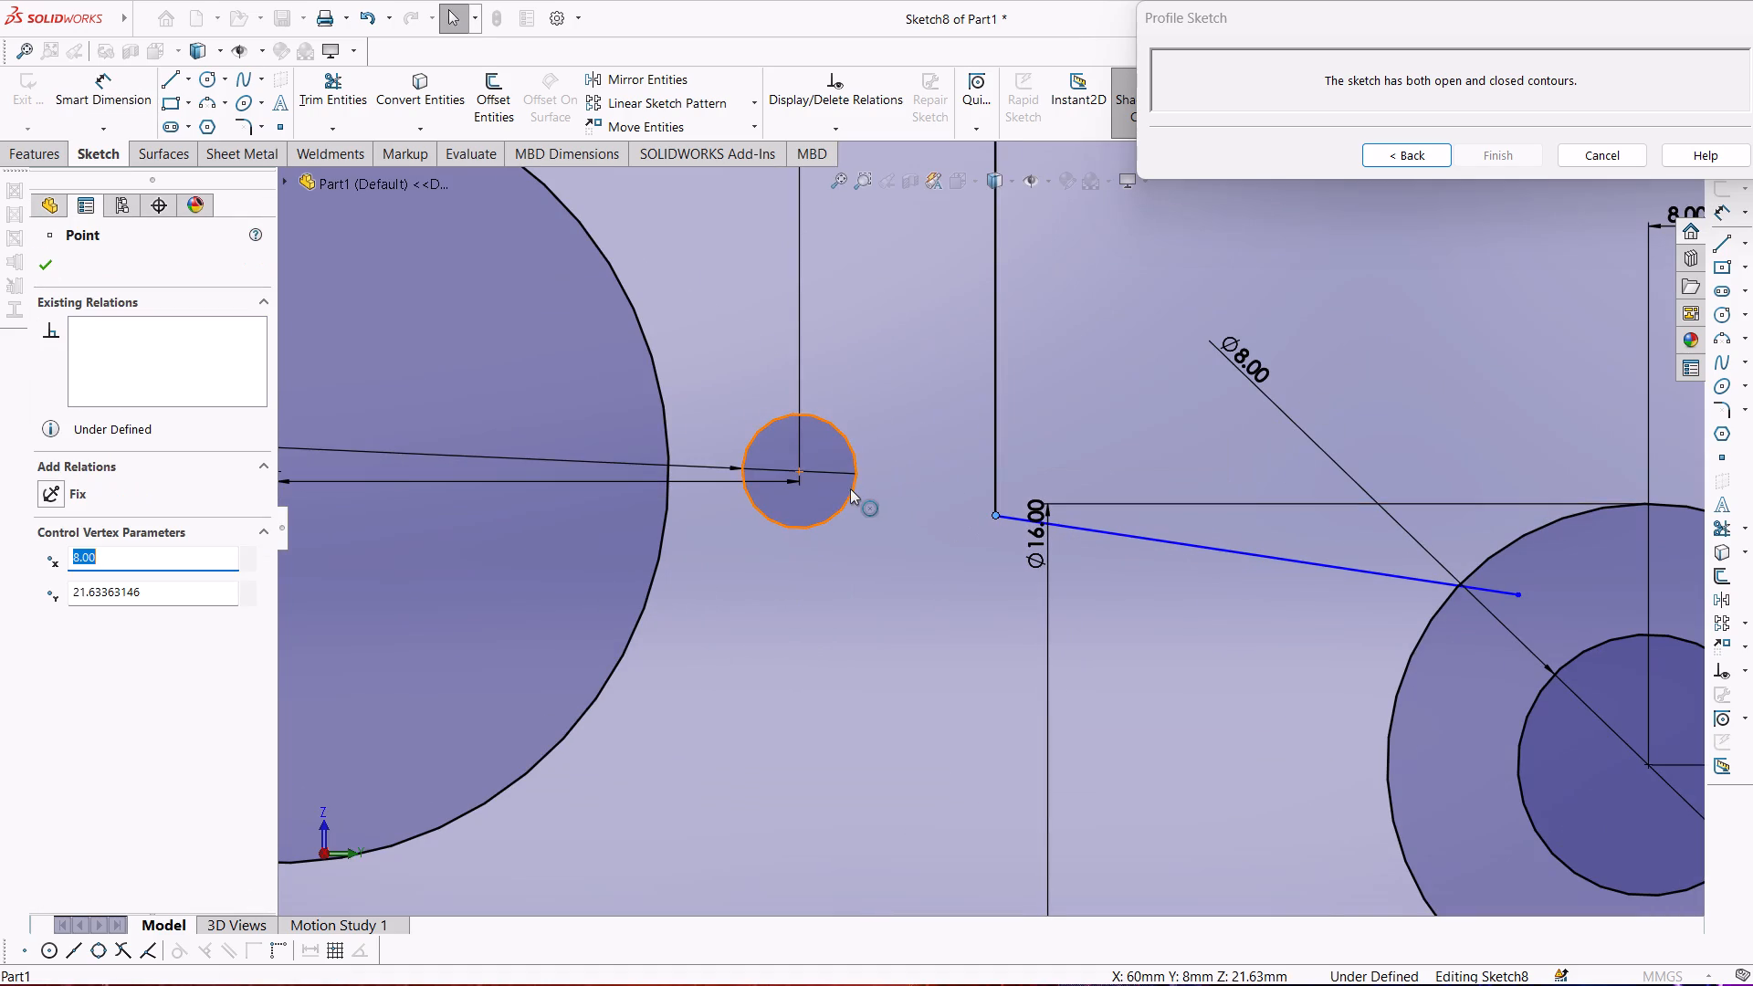
ctrl+click(801, 468)
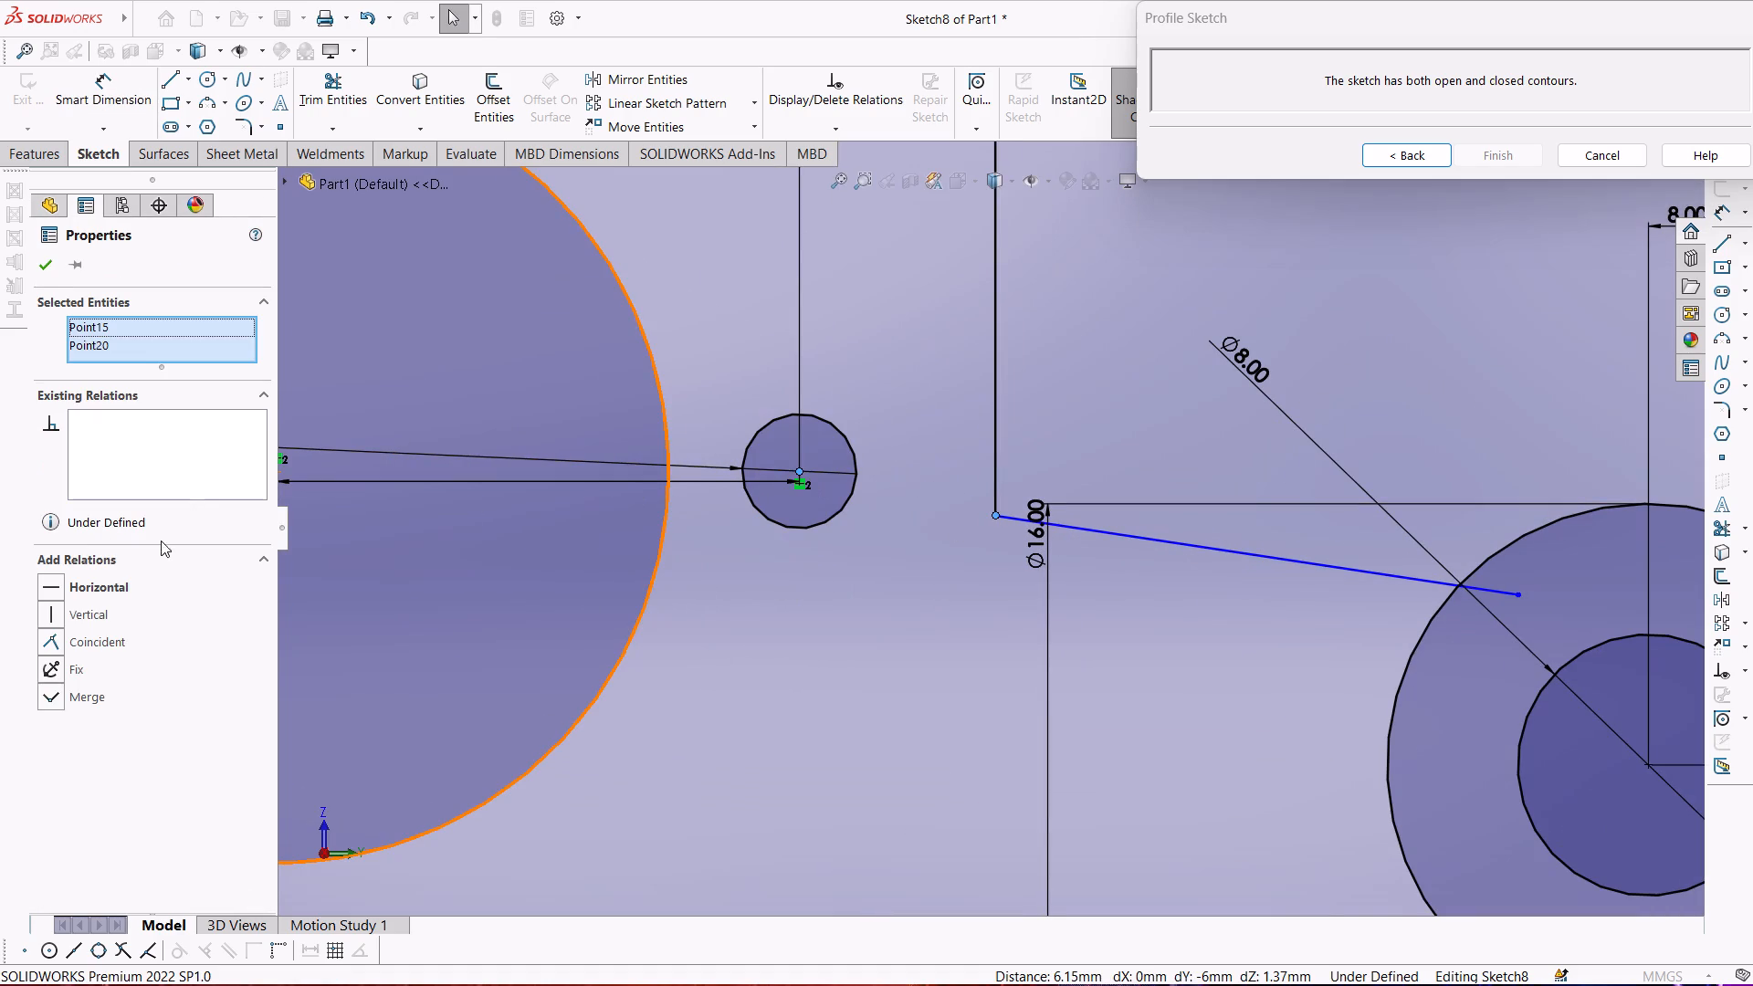
click(87, 583)
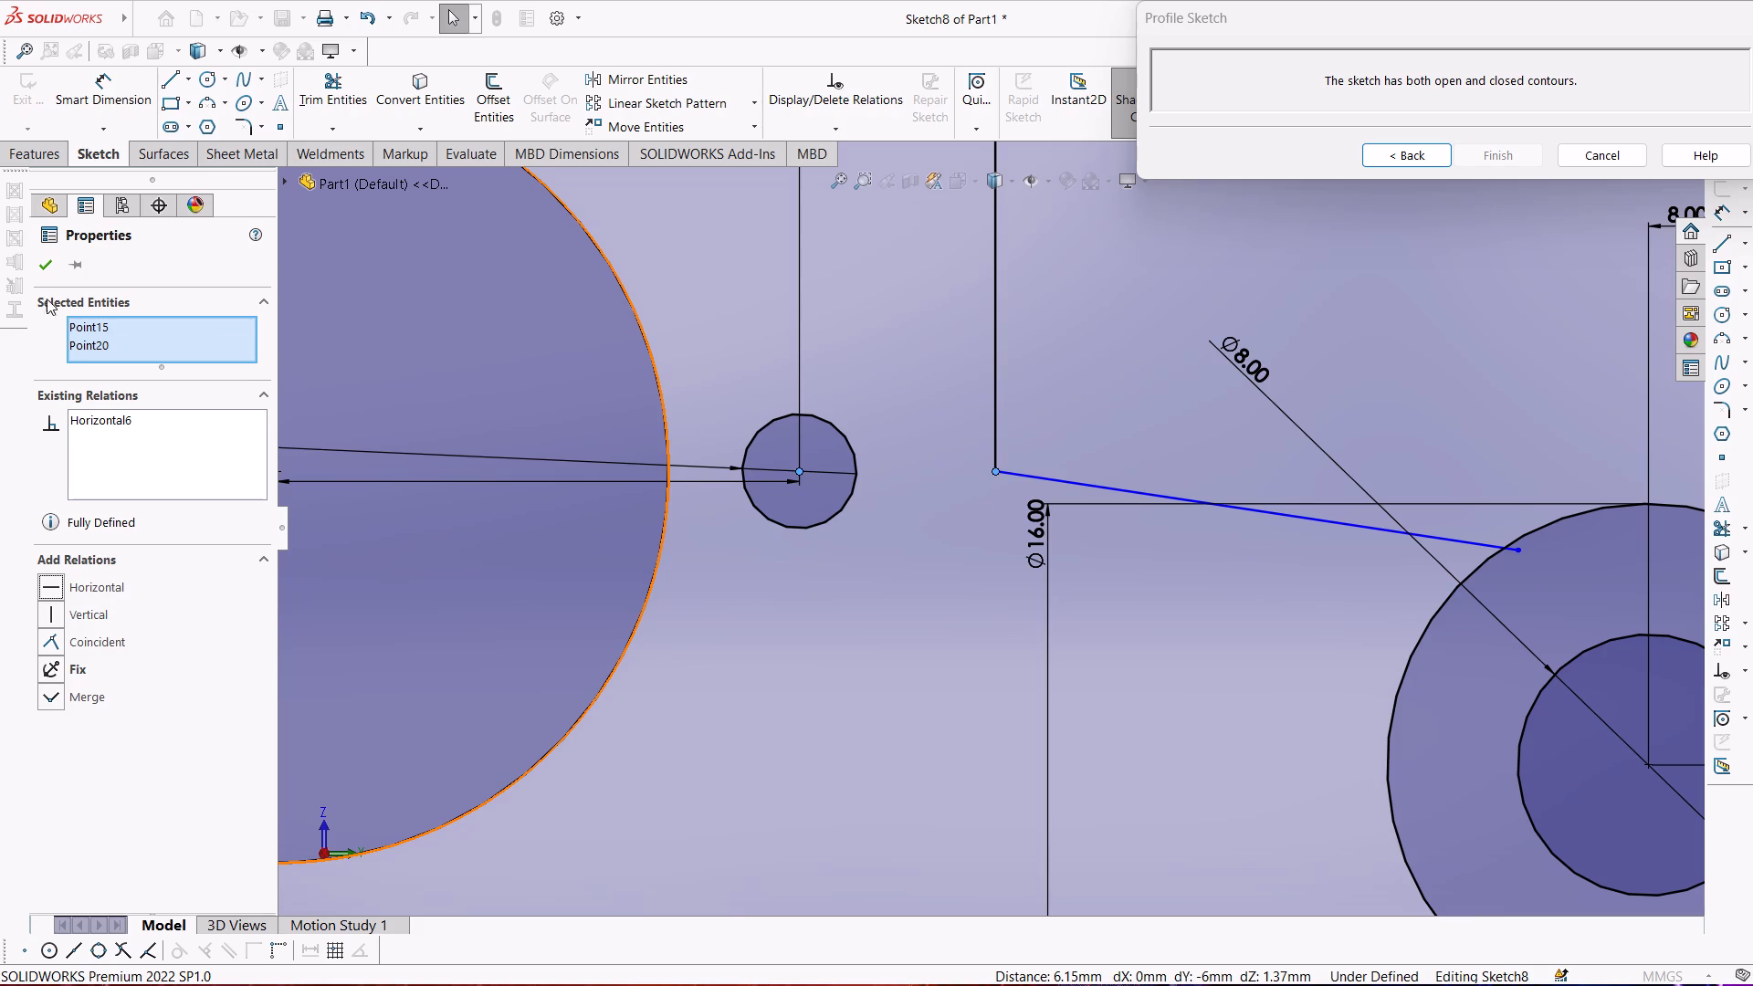
click(38, 265)
Move the sloping line's free end just inside the 16 mm circle's upper-left edge, at about Y 22.75 mm, Z 17.9 mm.
scroll(835, 607, up, 7)
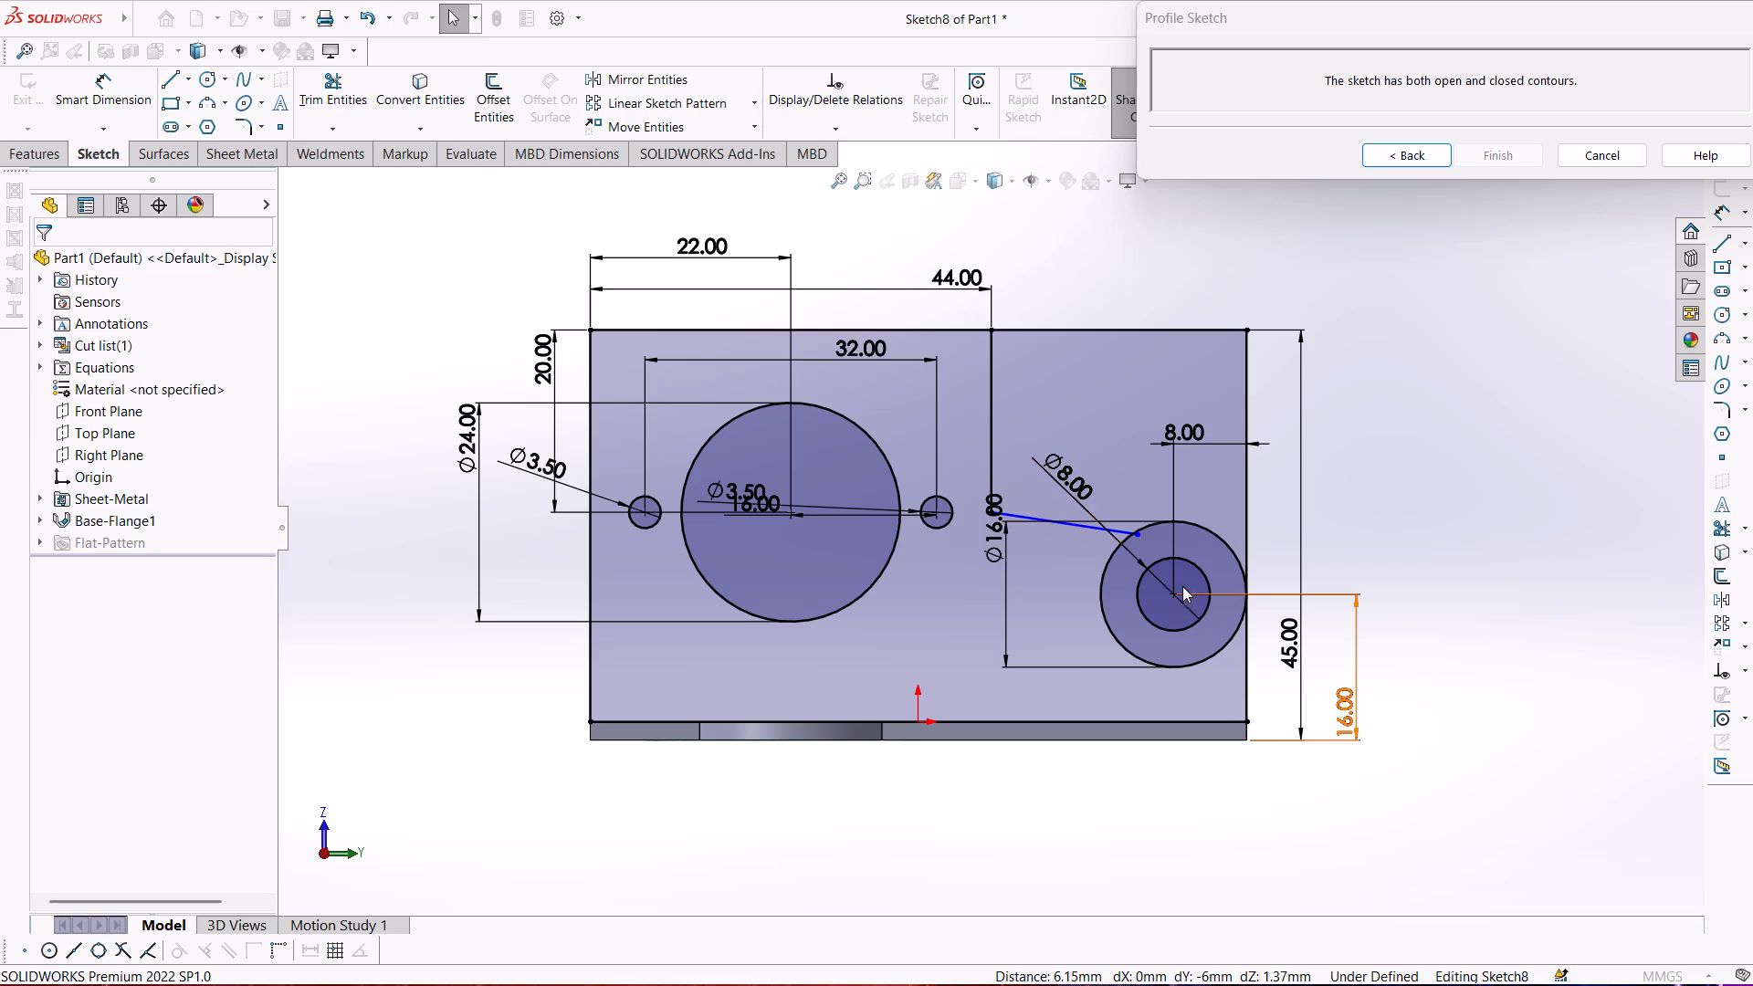
drag(1141, 533, 1122, 565)
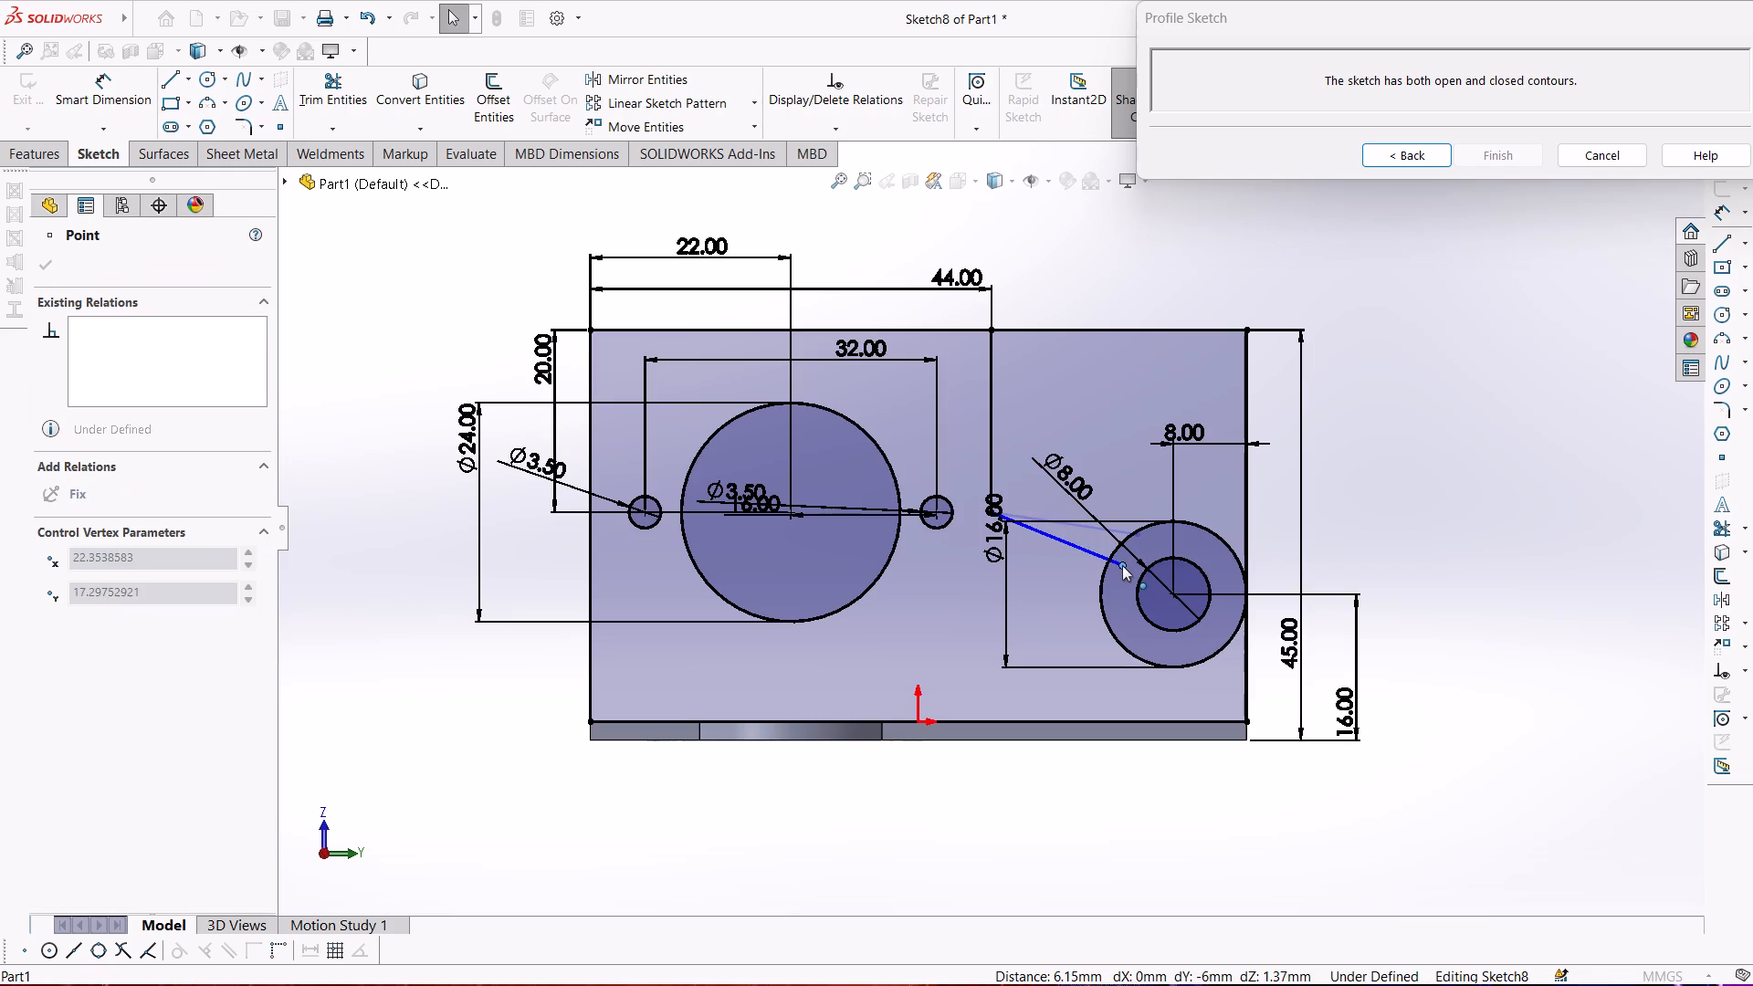
drag(1122, 565, 1124, 563)
drag(1124, 563, 1126, 559)
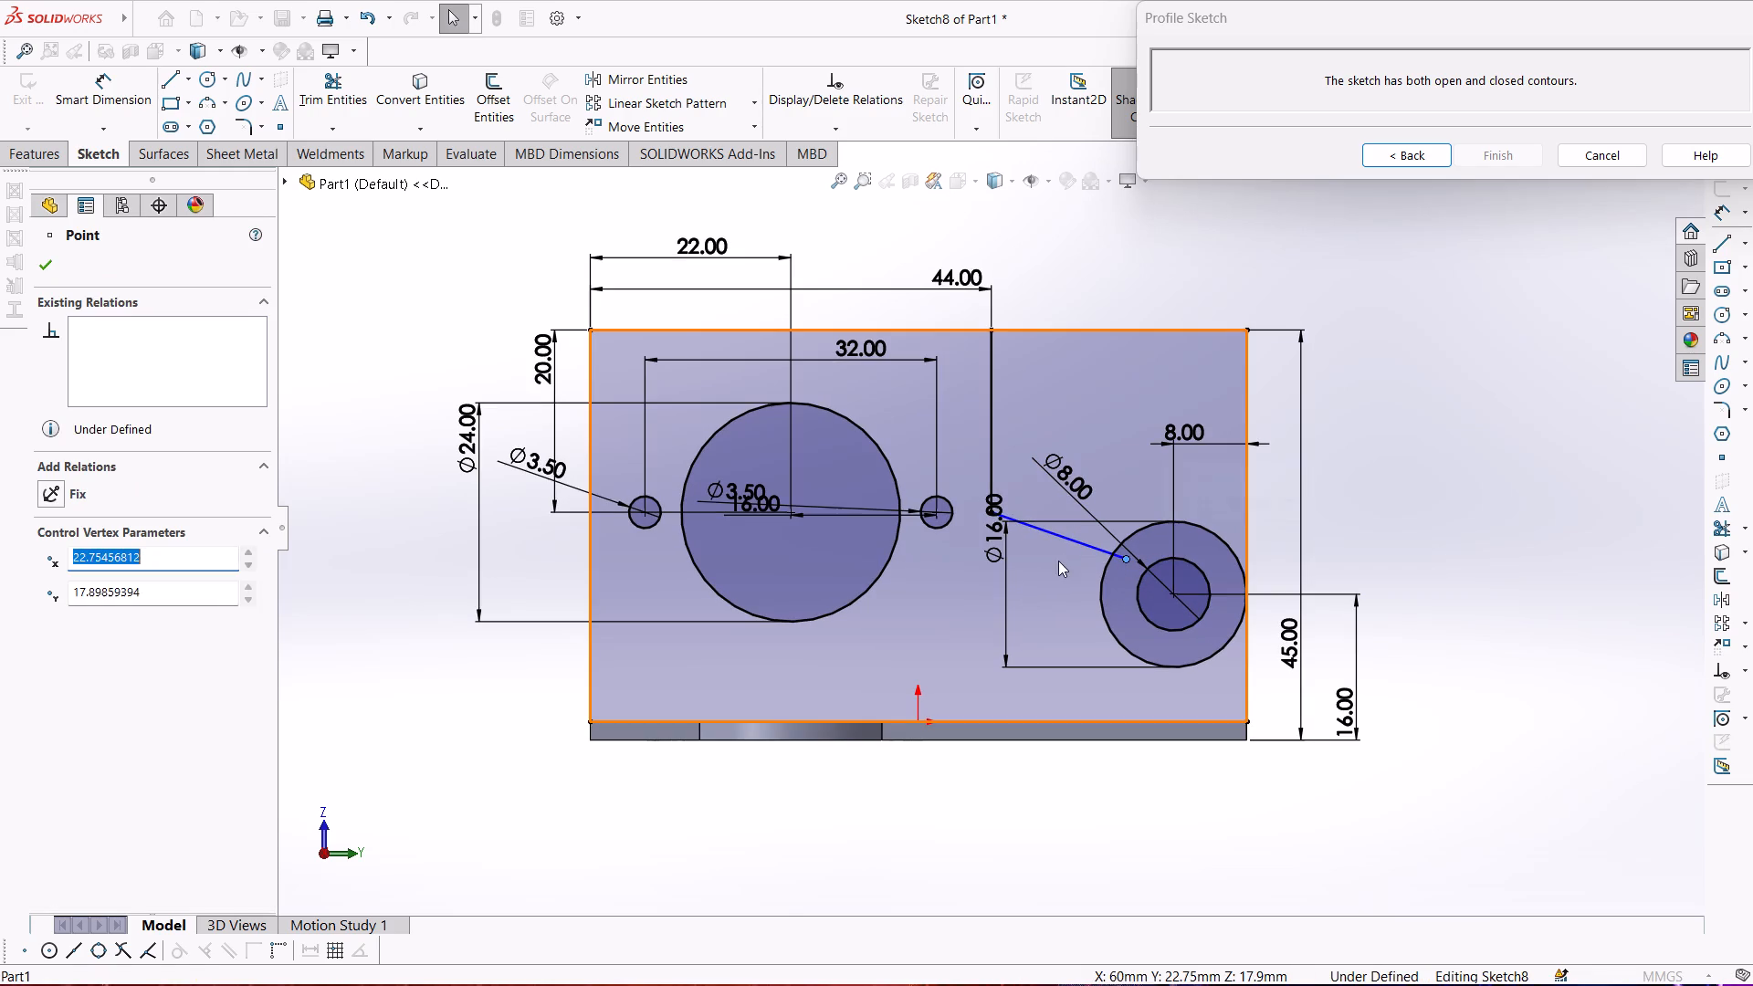
click(1051, 564)
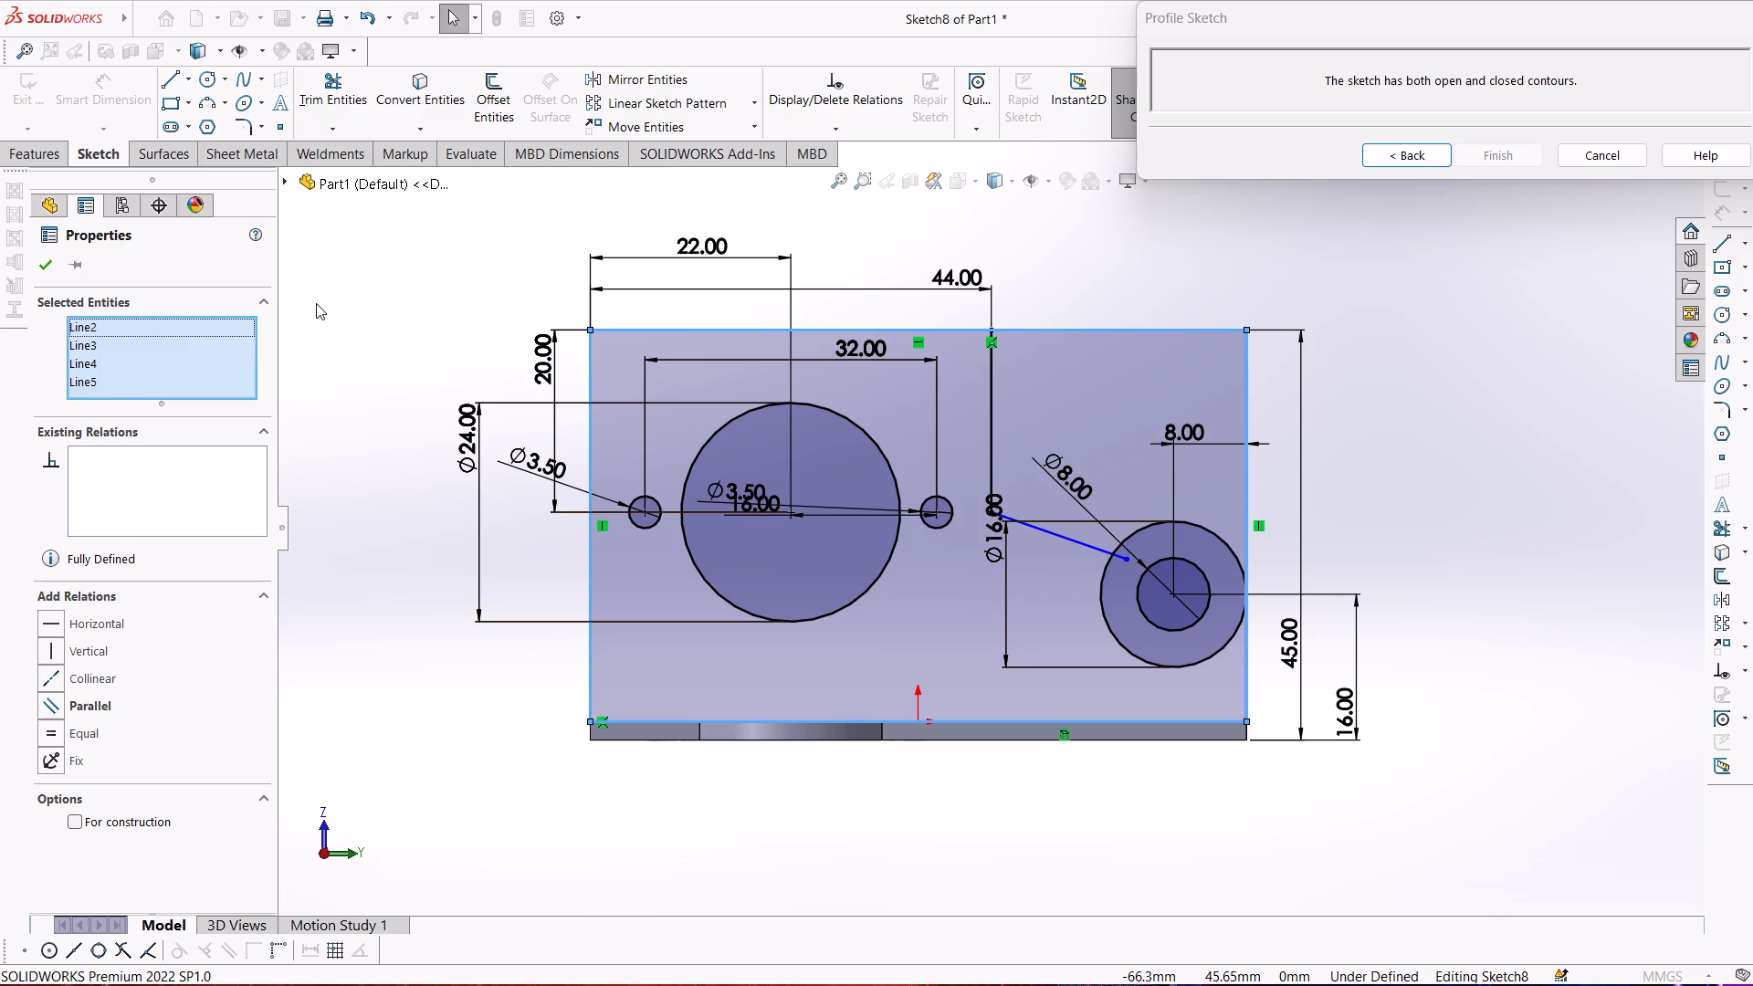
click(316, 302)
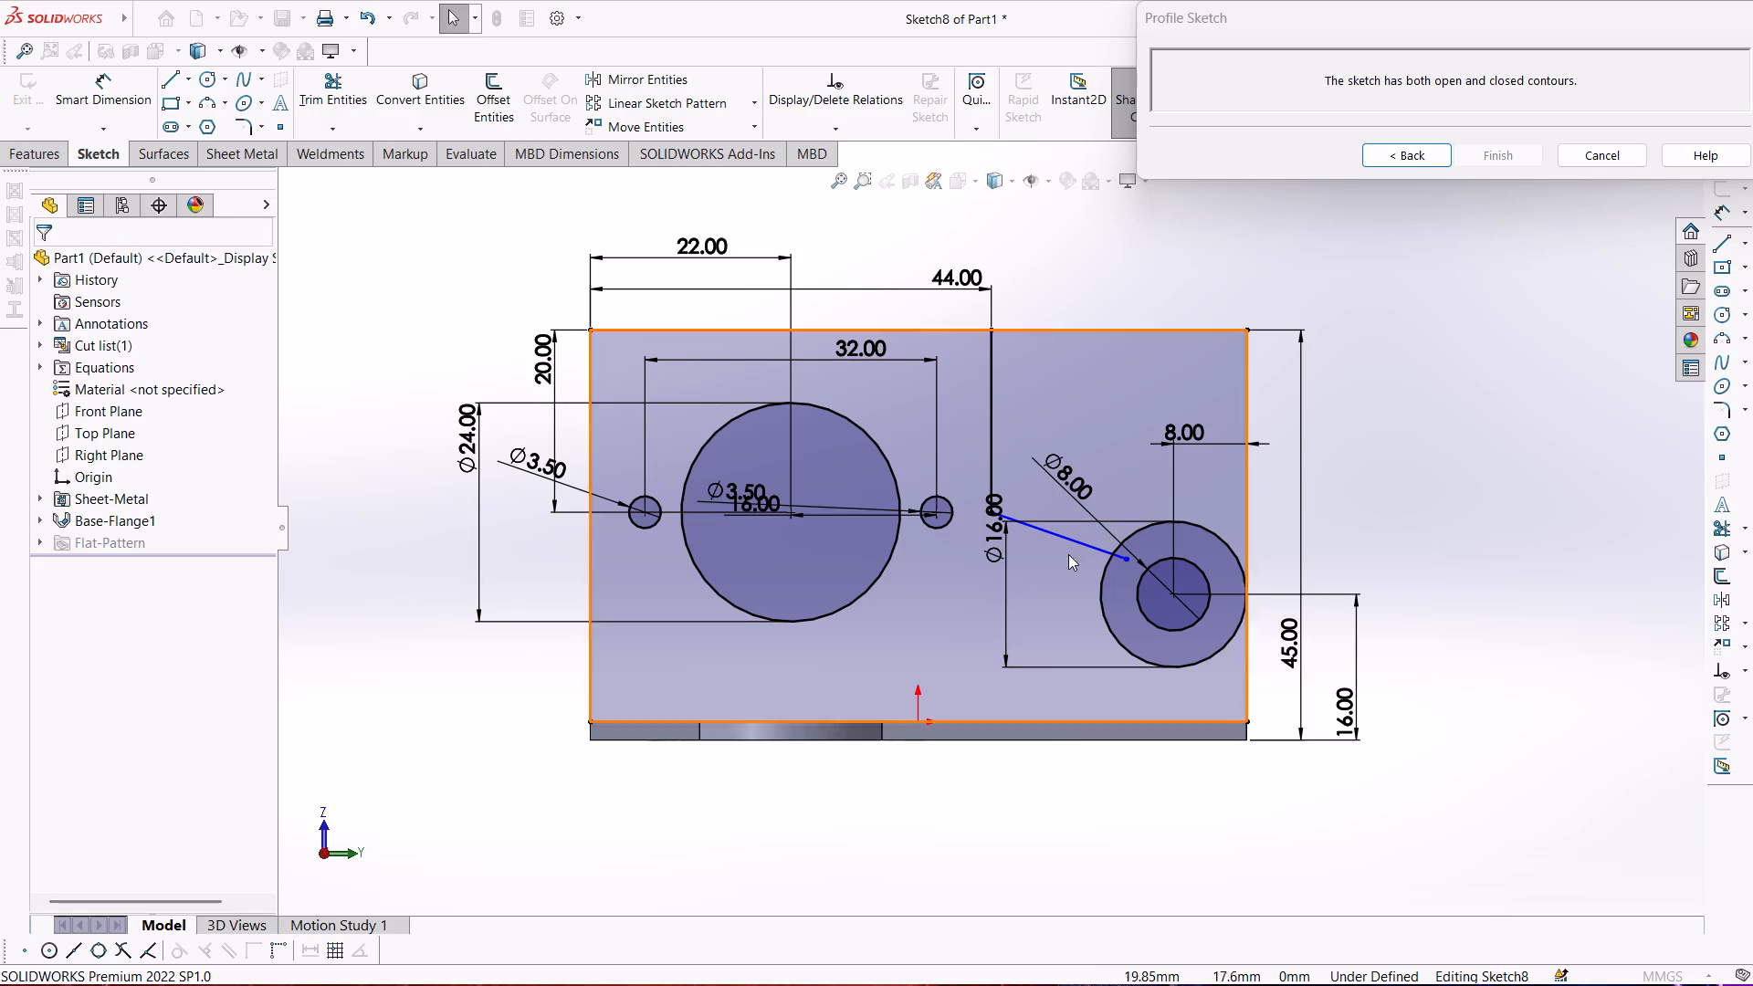
Trim the end of the sloping line that lies inside the 16 mm circle.
click(140, 85)
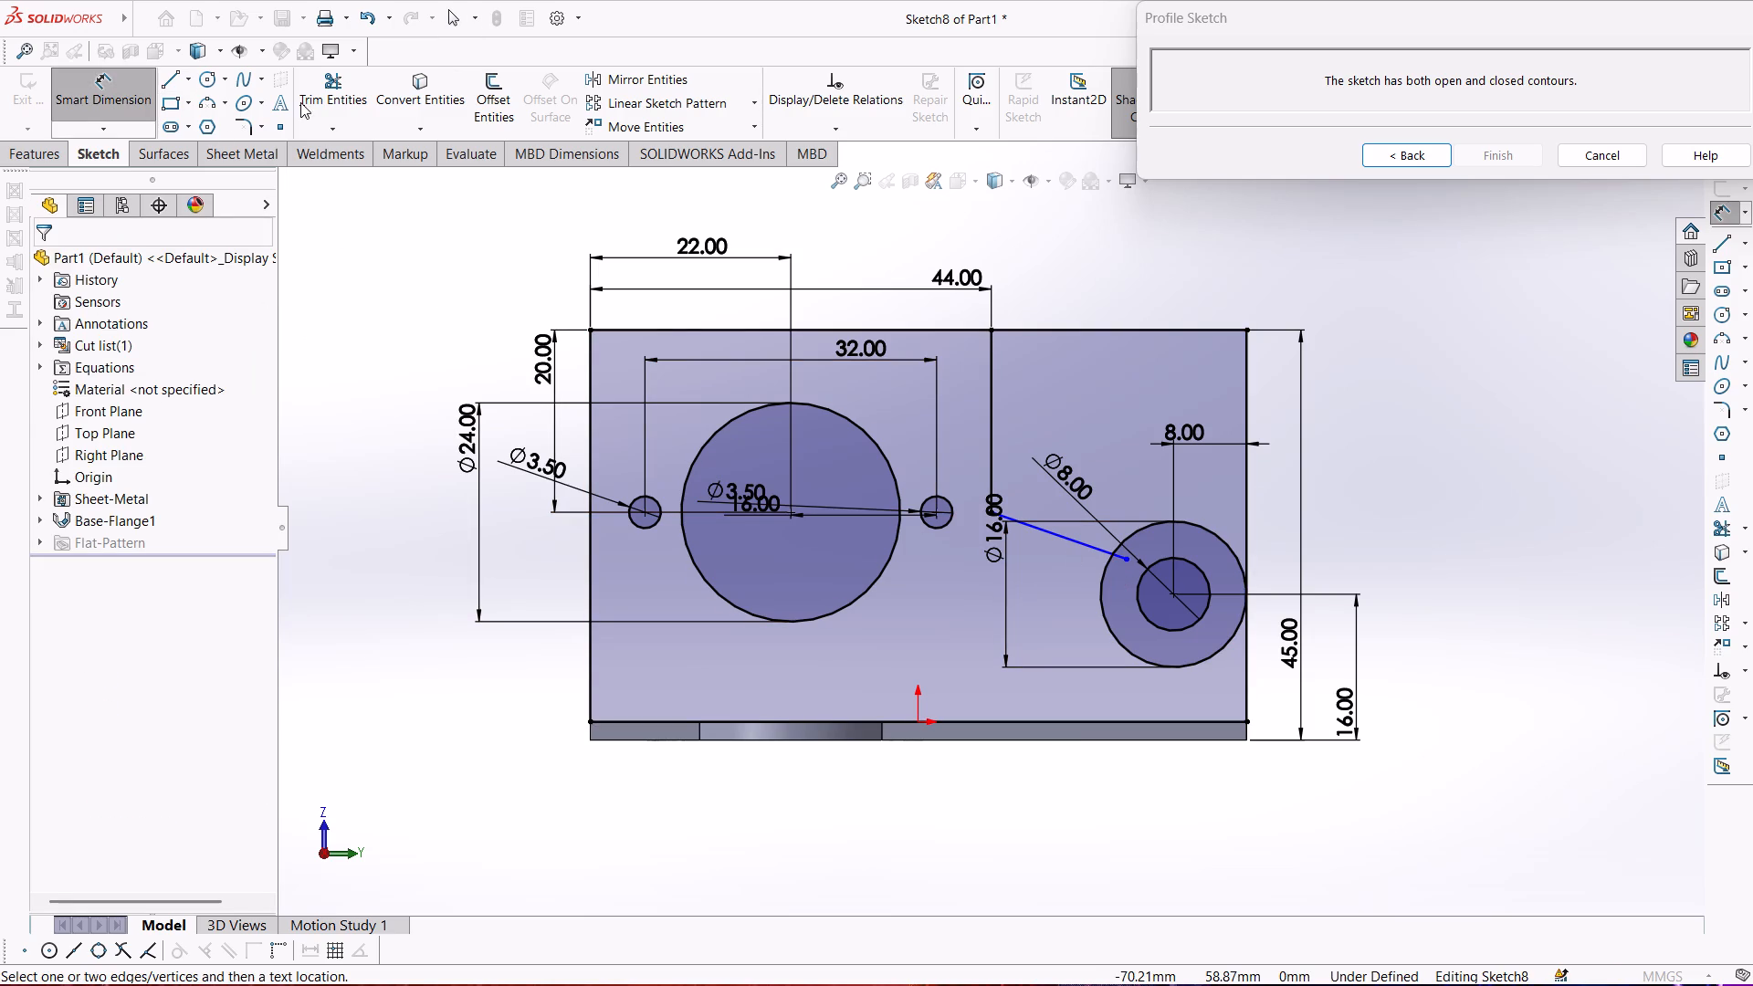
click(323, 100)
scroll(1083, 592, down, 5)
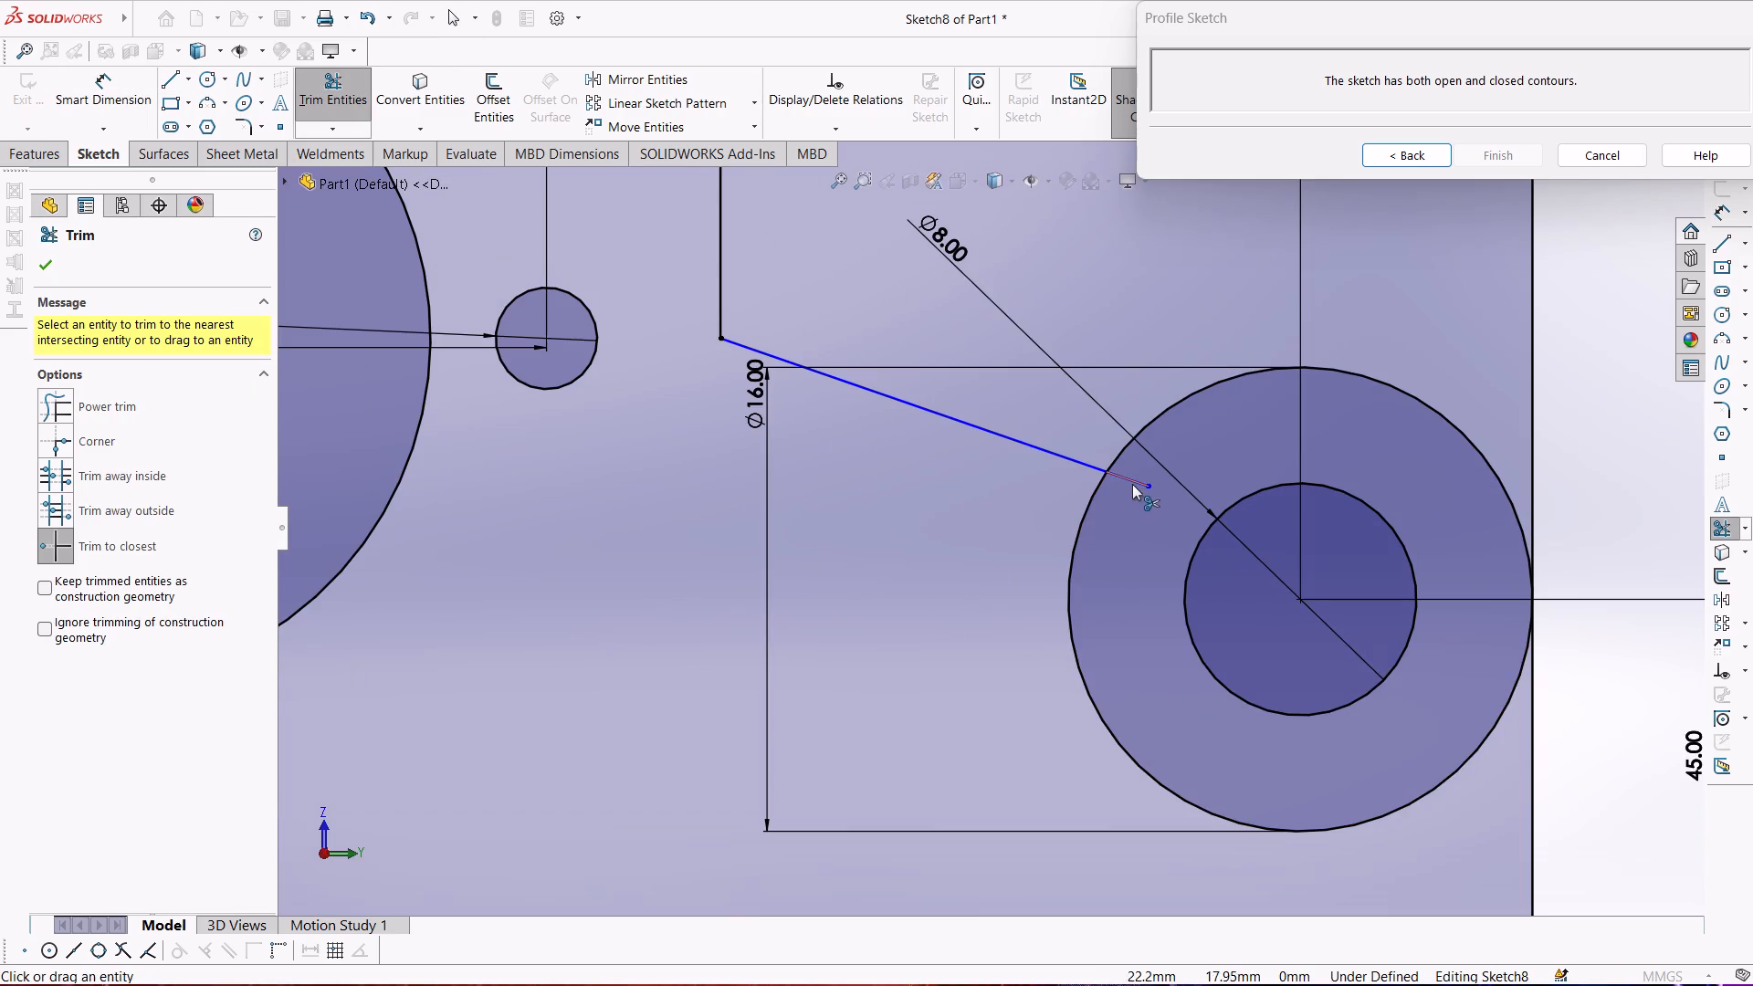
click(1132, 483)
scroll(1118, 501, up, 5)
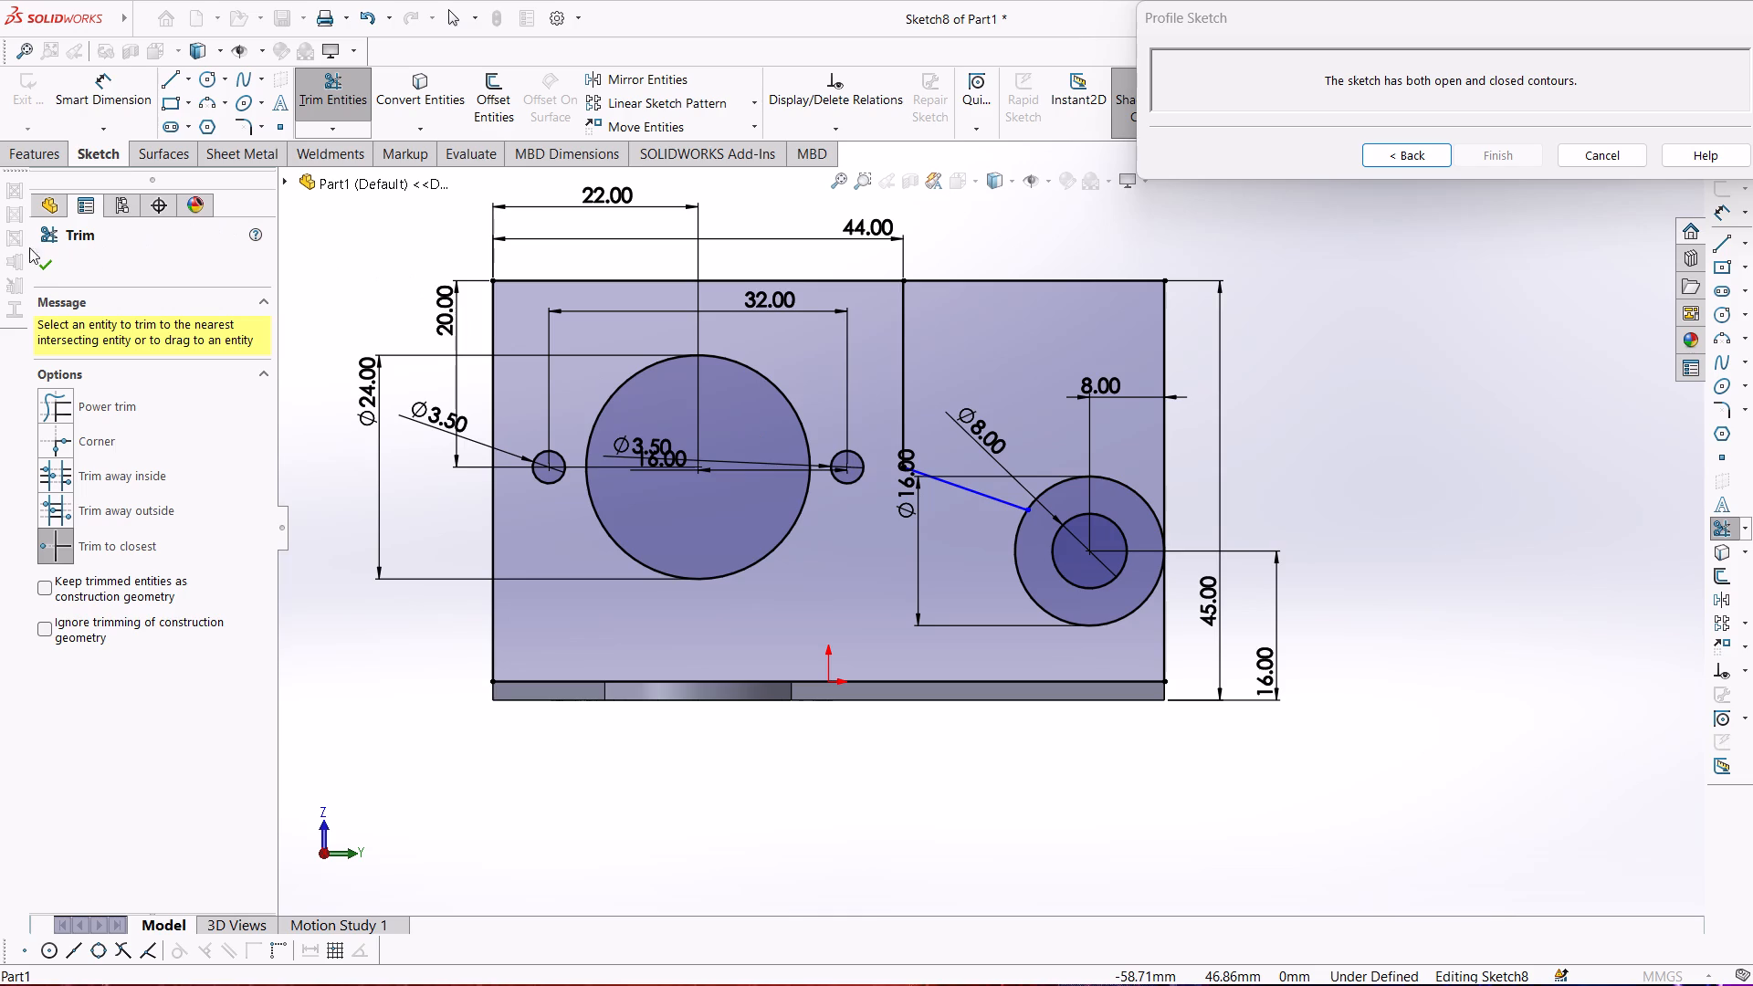
click(40, 263)
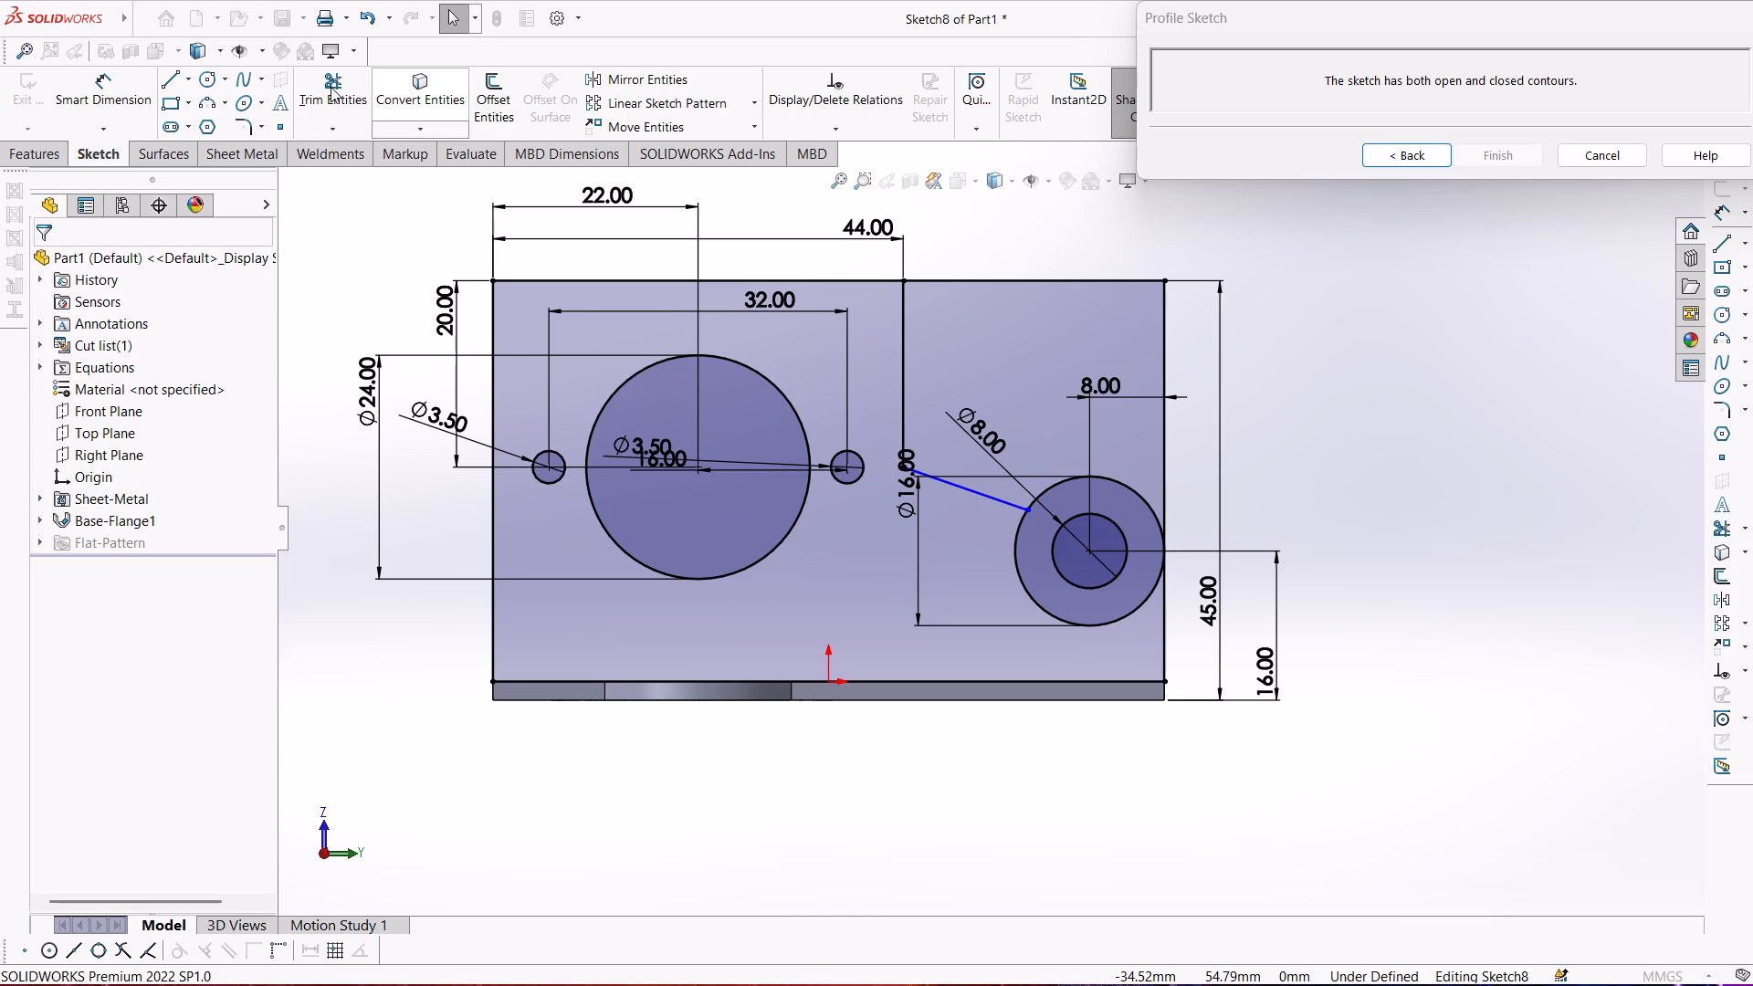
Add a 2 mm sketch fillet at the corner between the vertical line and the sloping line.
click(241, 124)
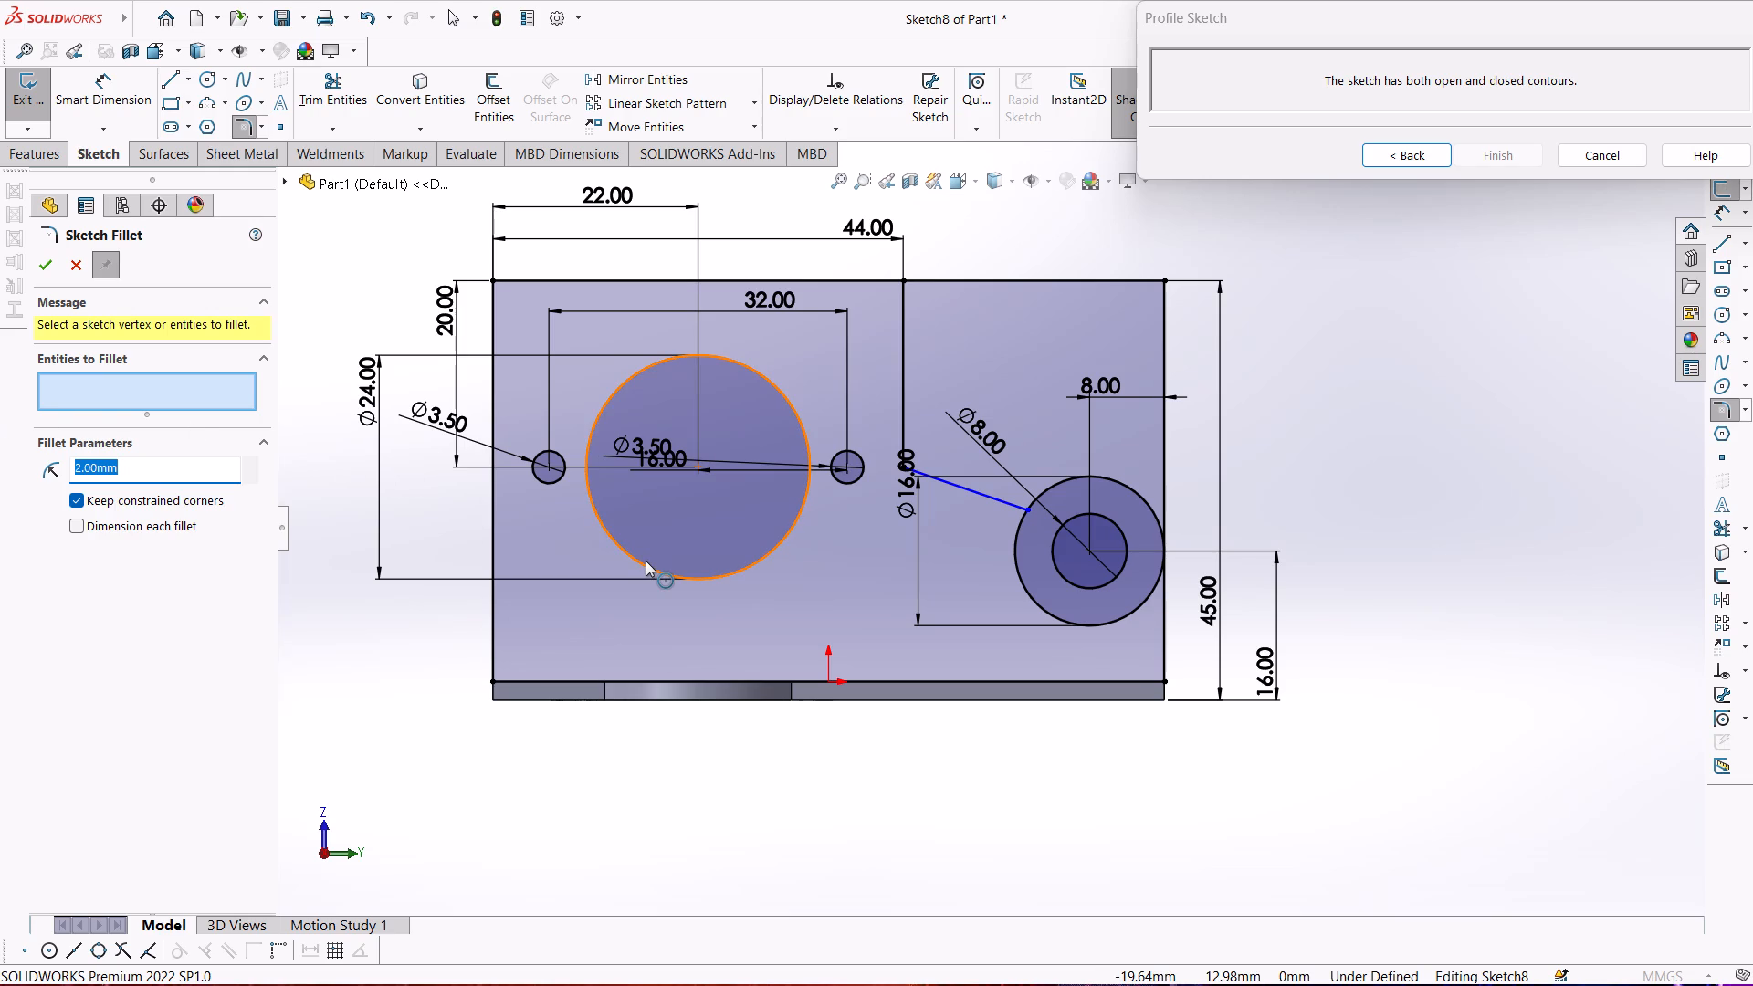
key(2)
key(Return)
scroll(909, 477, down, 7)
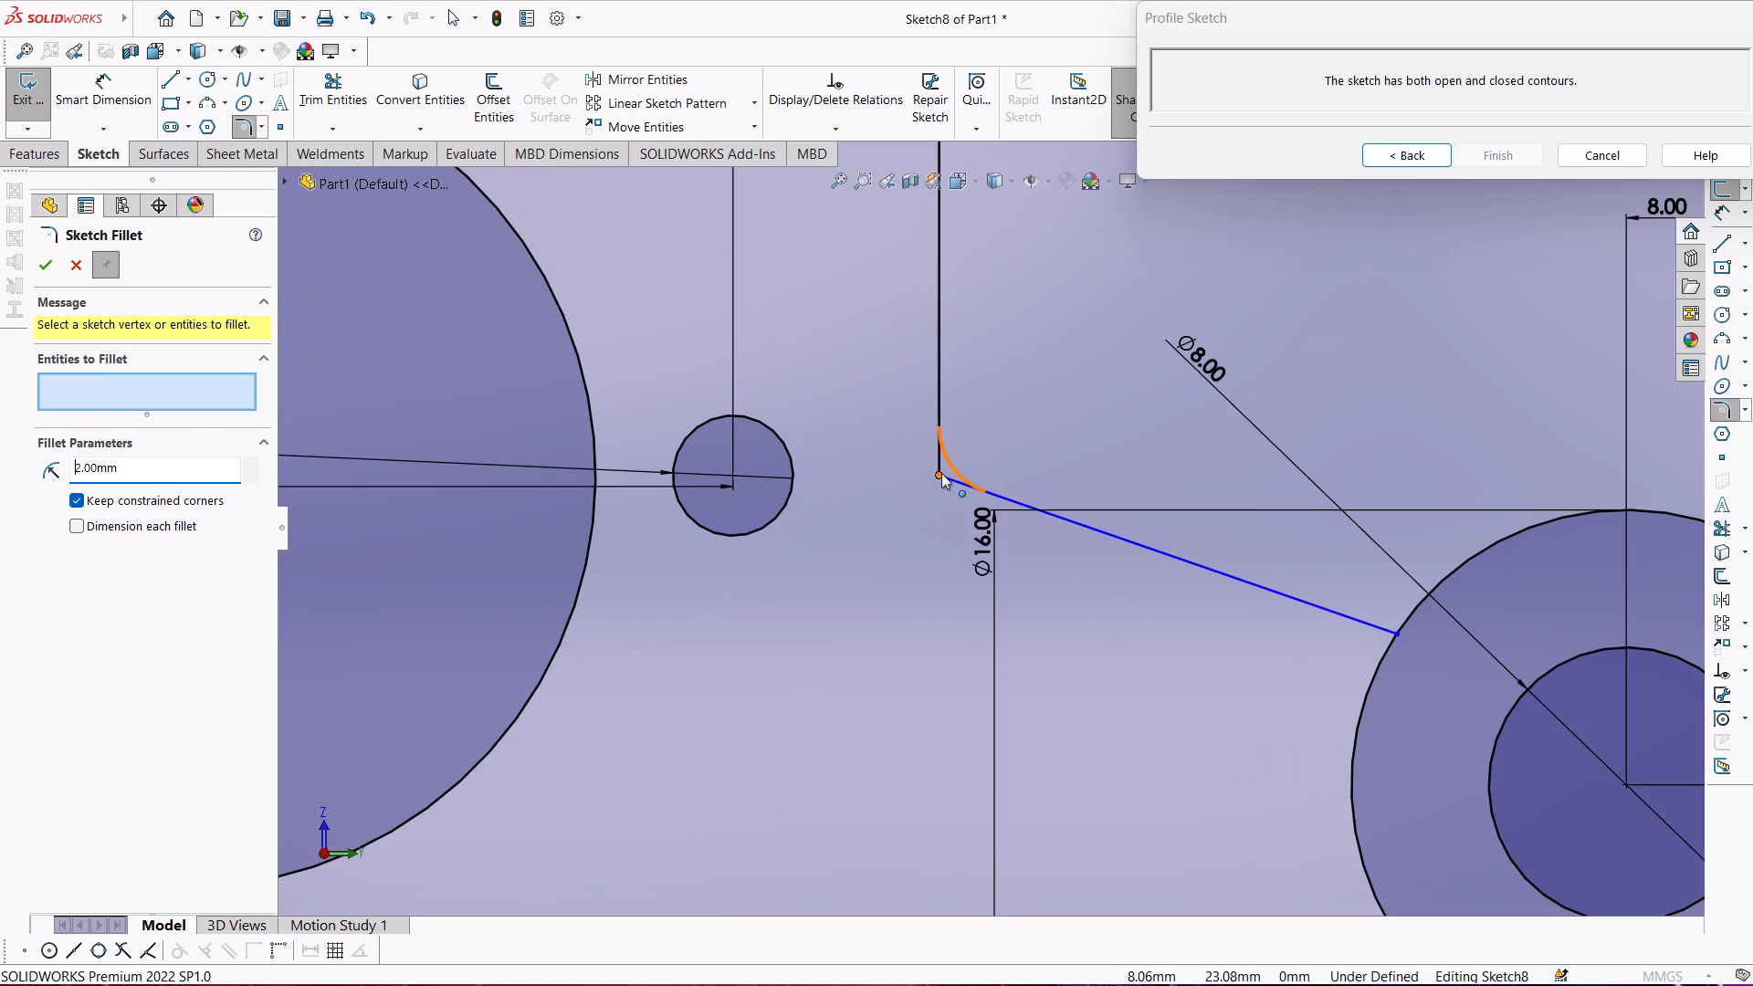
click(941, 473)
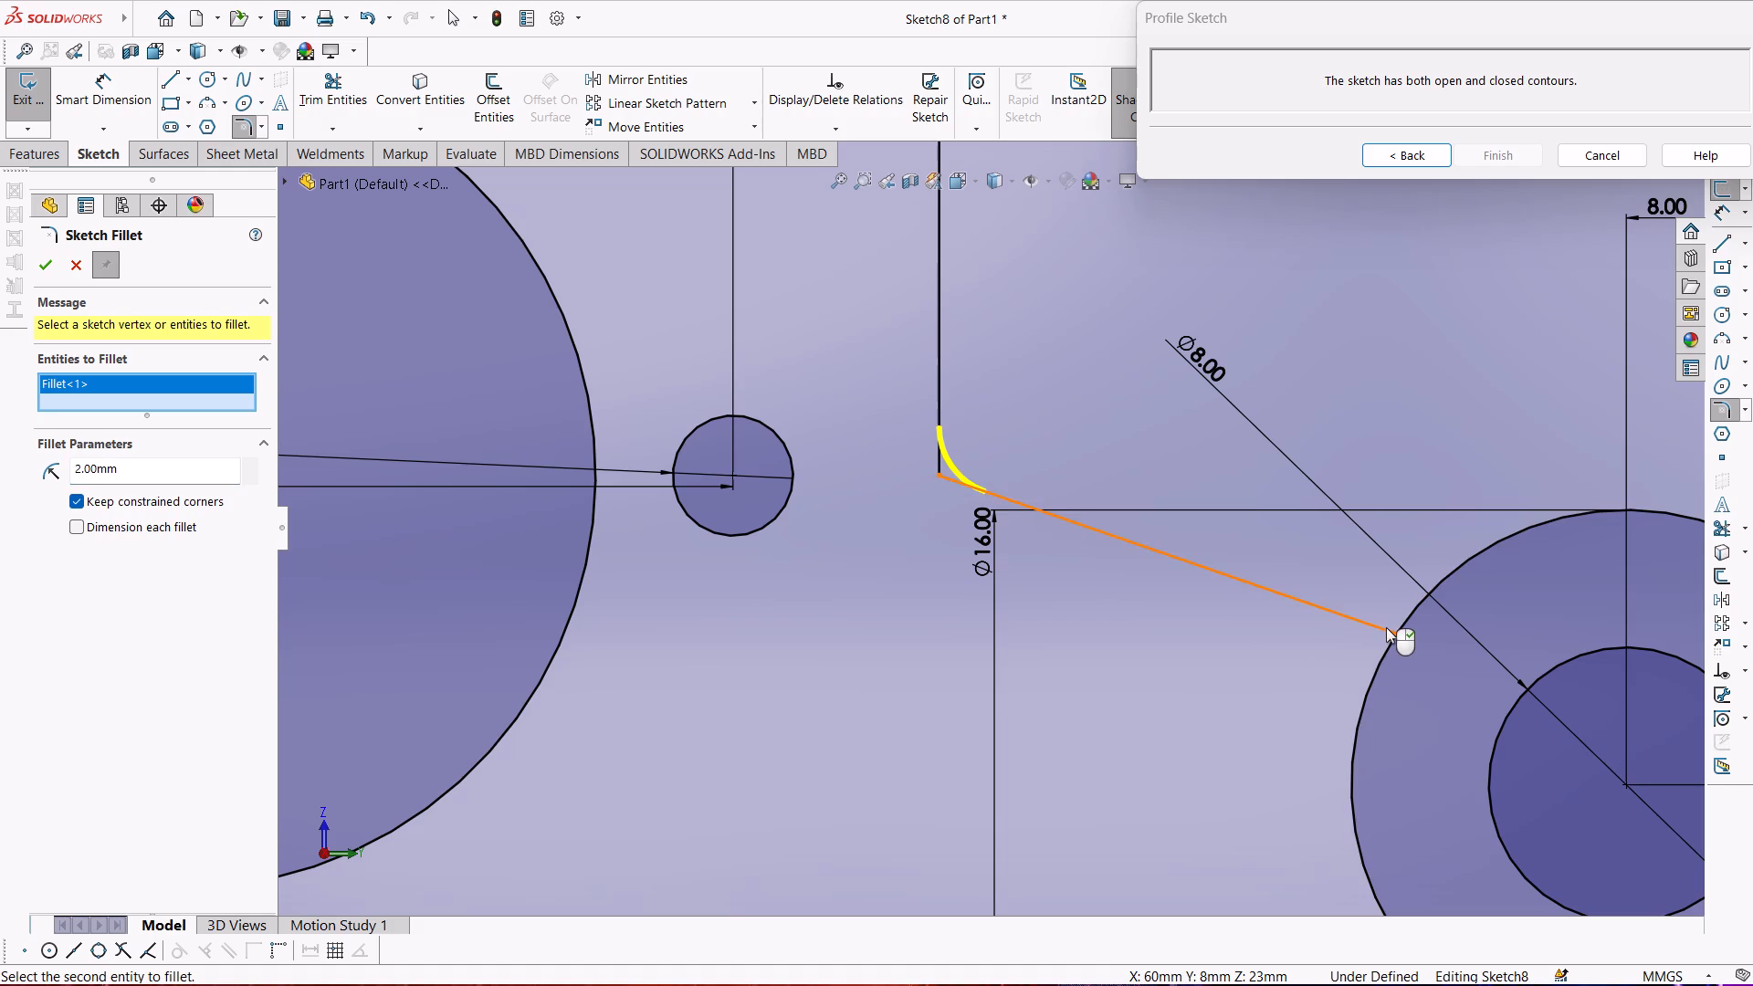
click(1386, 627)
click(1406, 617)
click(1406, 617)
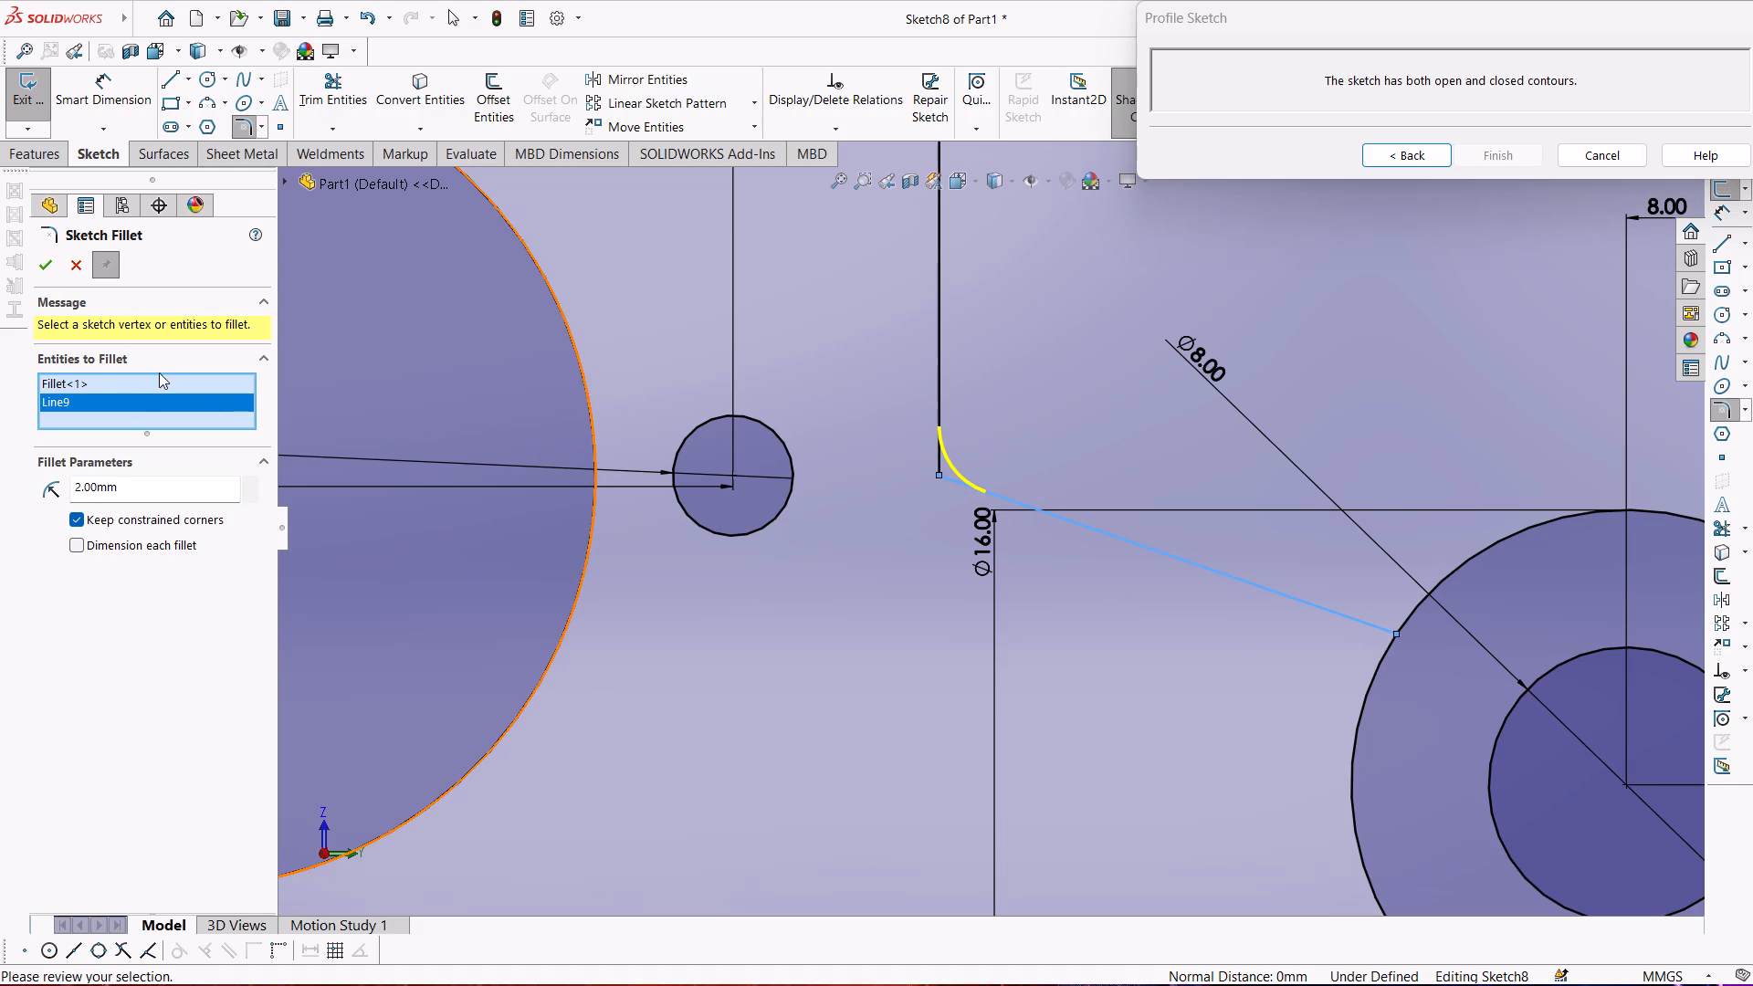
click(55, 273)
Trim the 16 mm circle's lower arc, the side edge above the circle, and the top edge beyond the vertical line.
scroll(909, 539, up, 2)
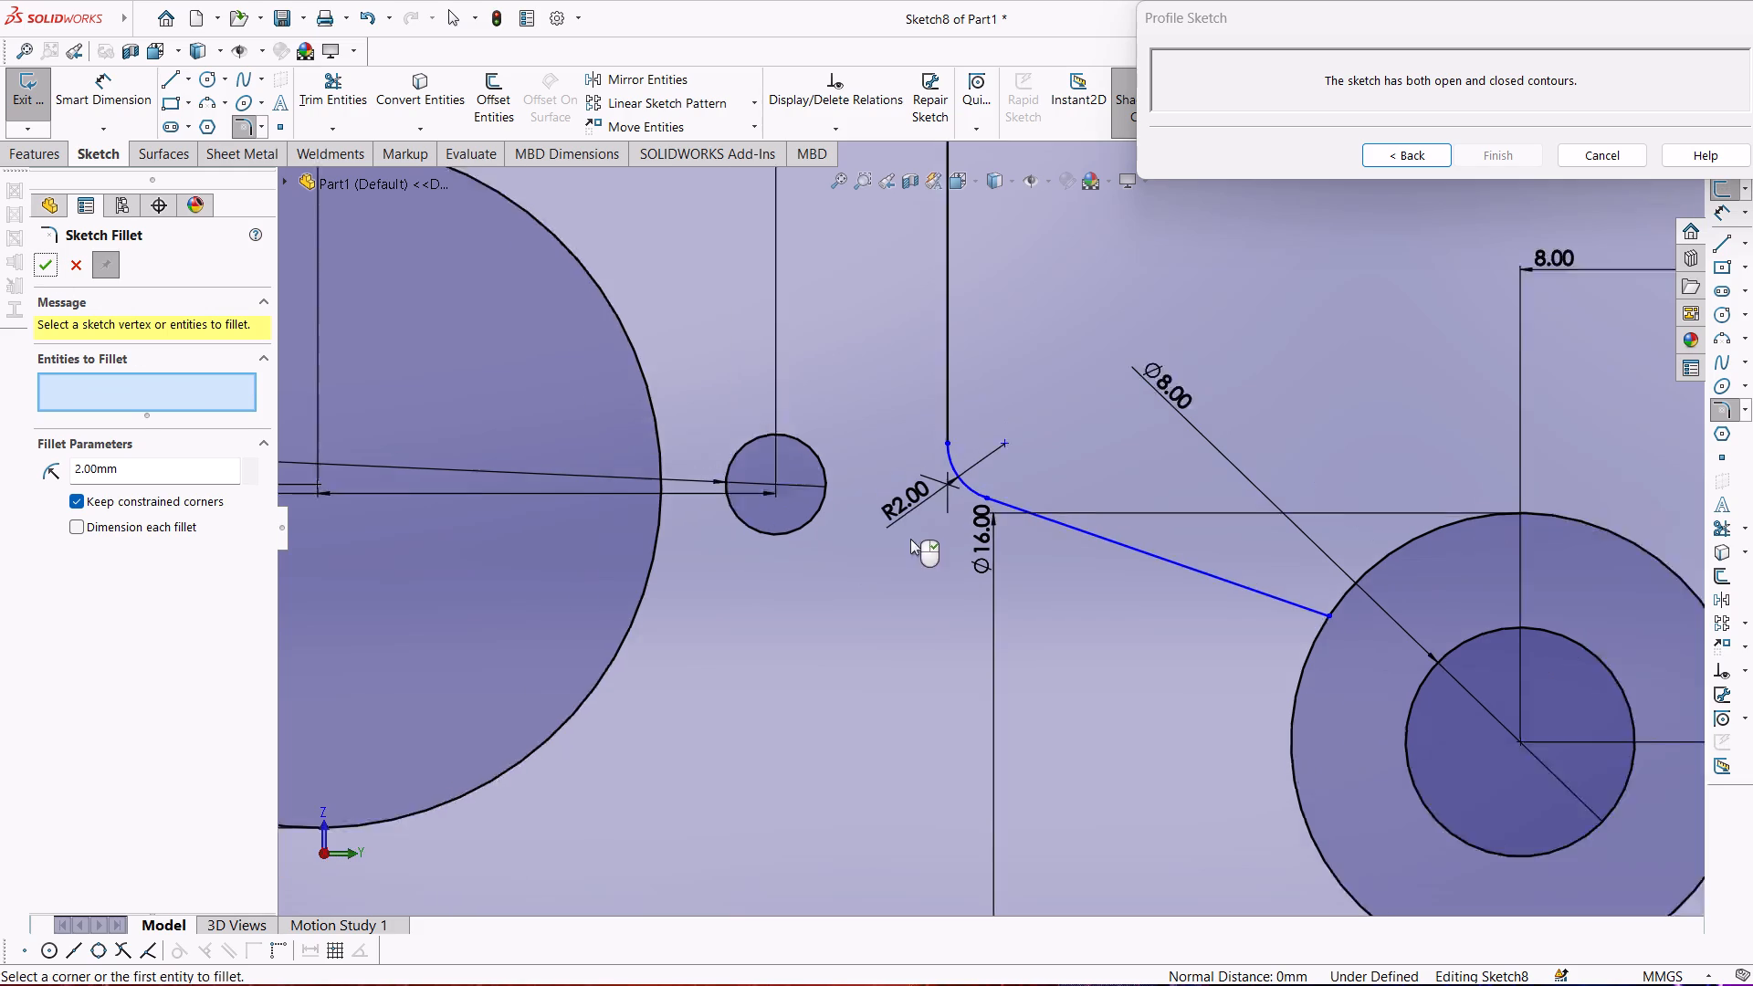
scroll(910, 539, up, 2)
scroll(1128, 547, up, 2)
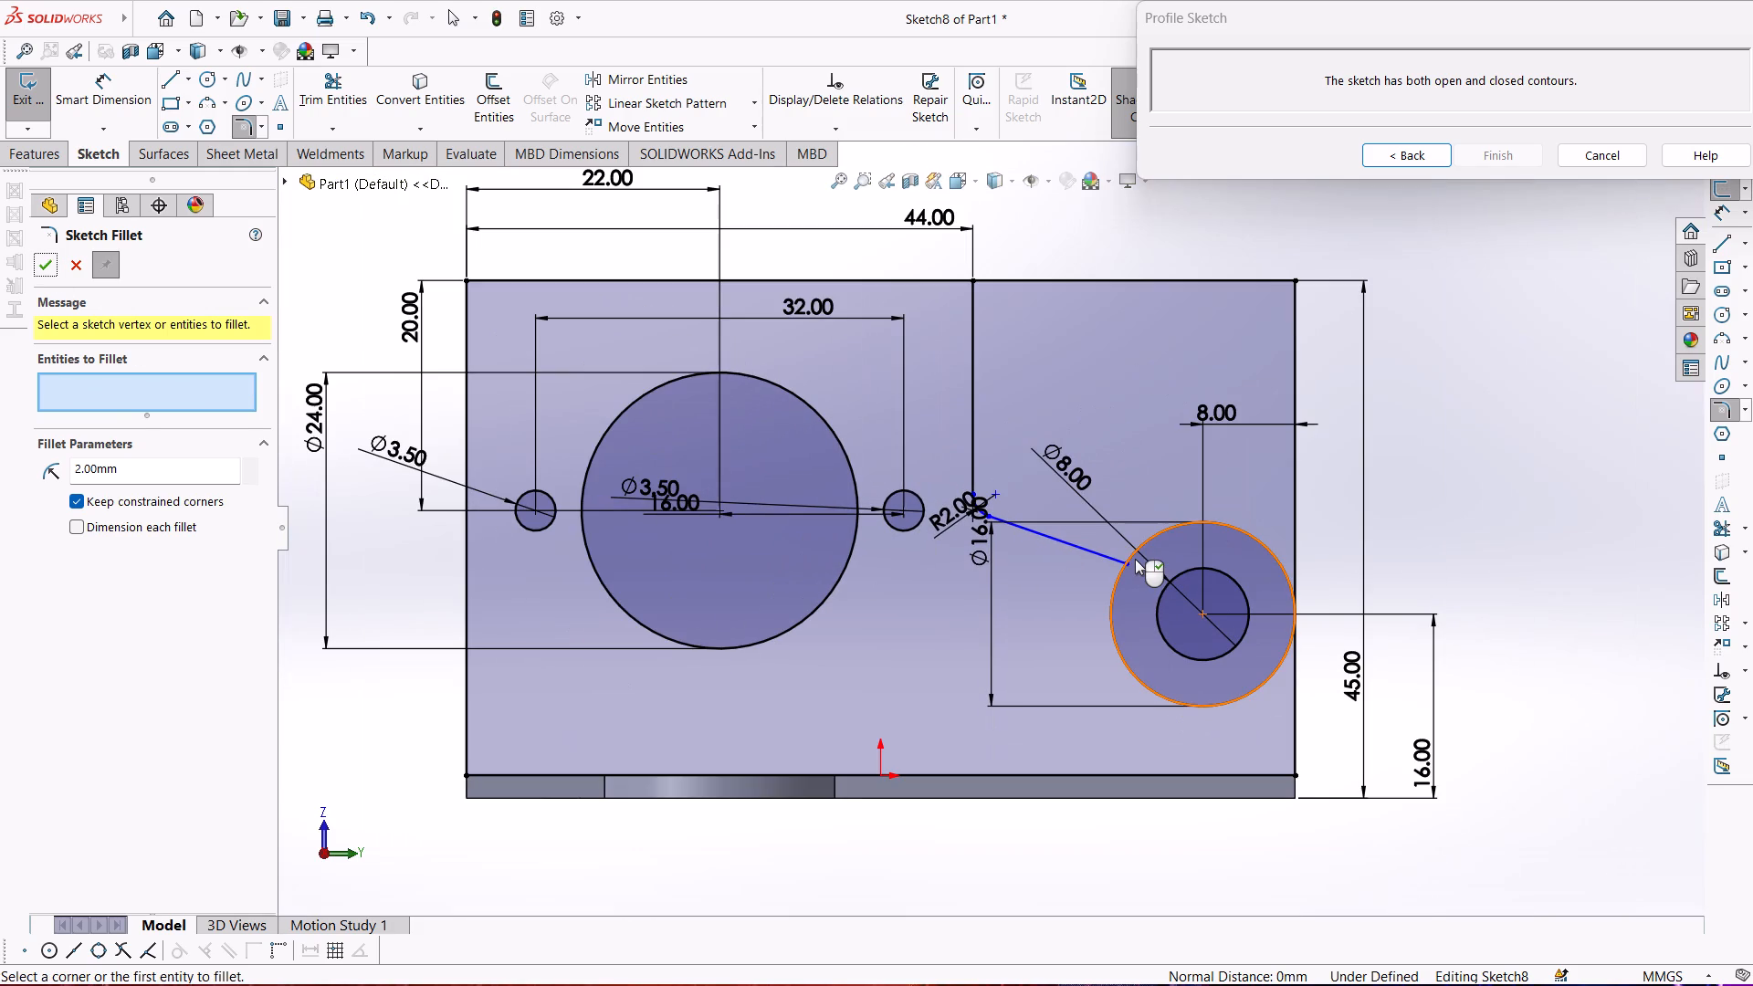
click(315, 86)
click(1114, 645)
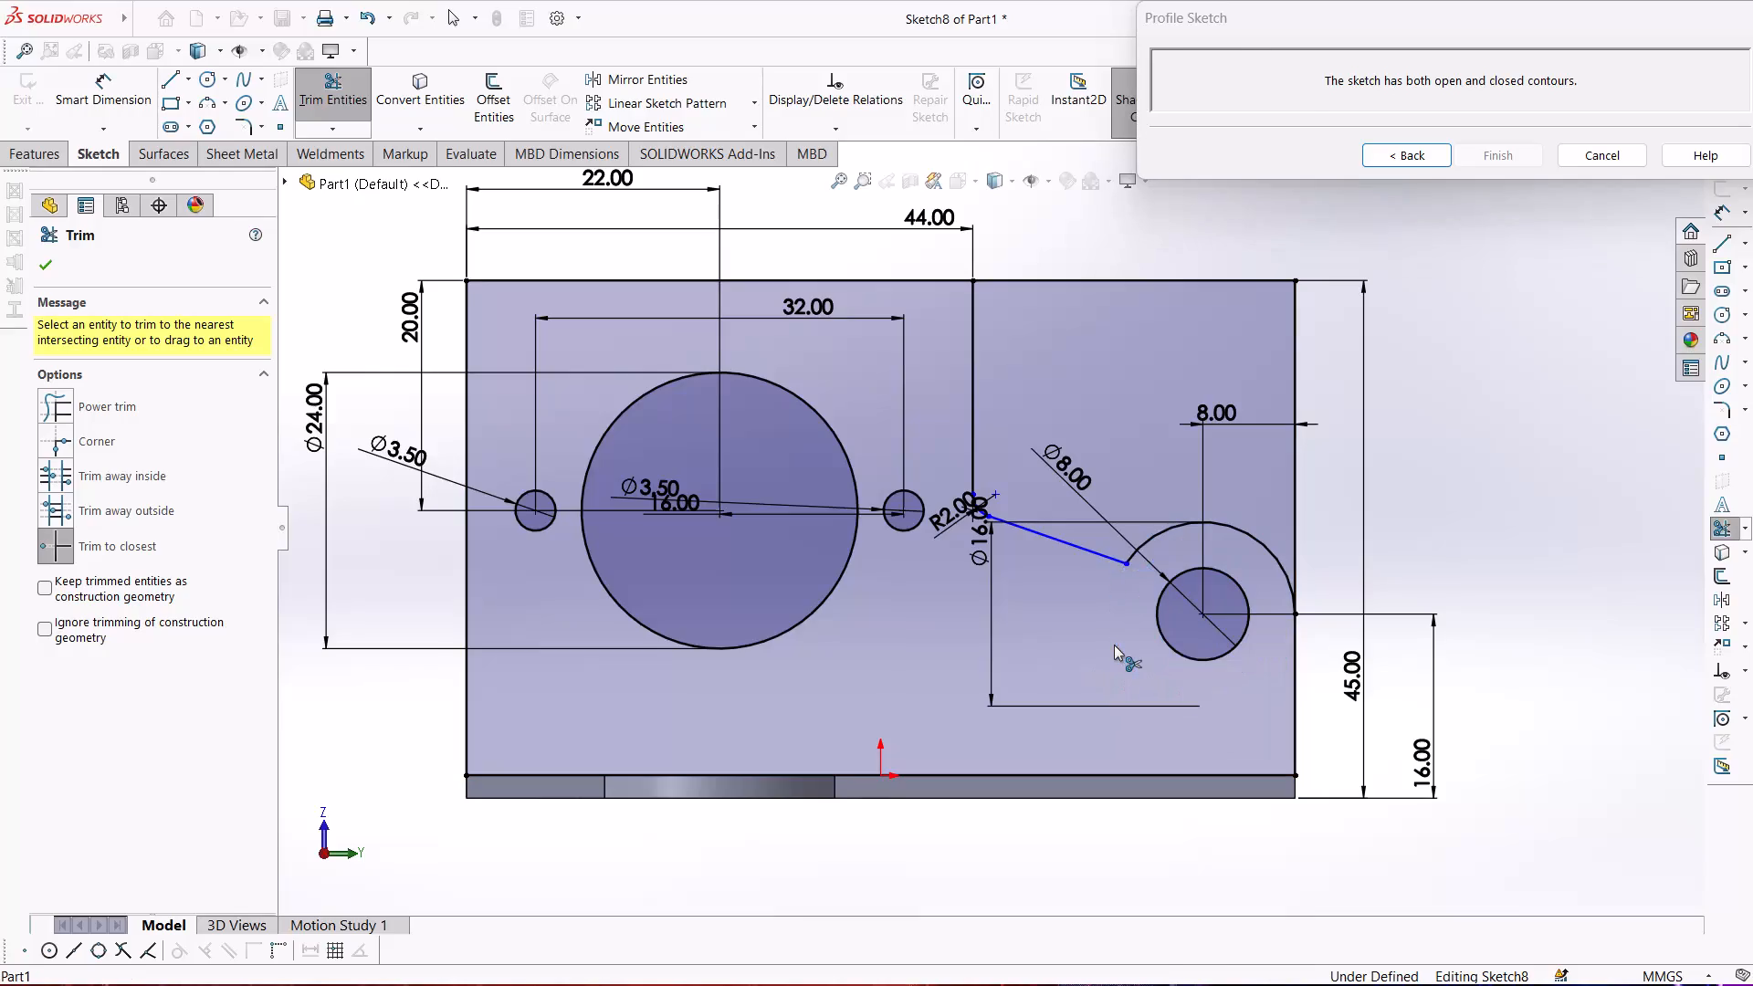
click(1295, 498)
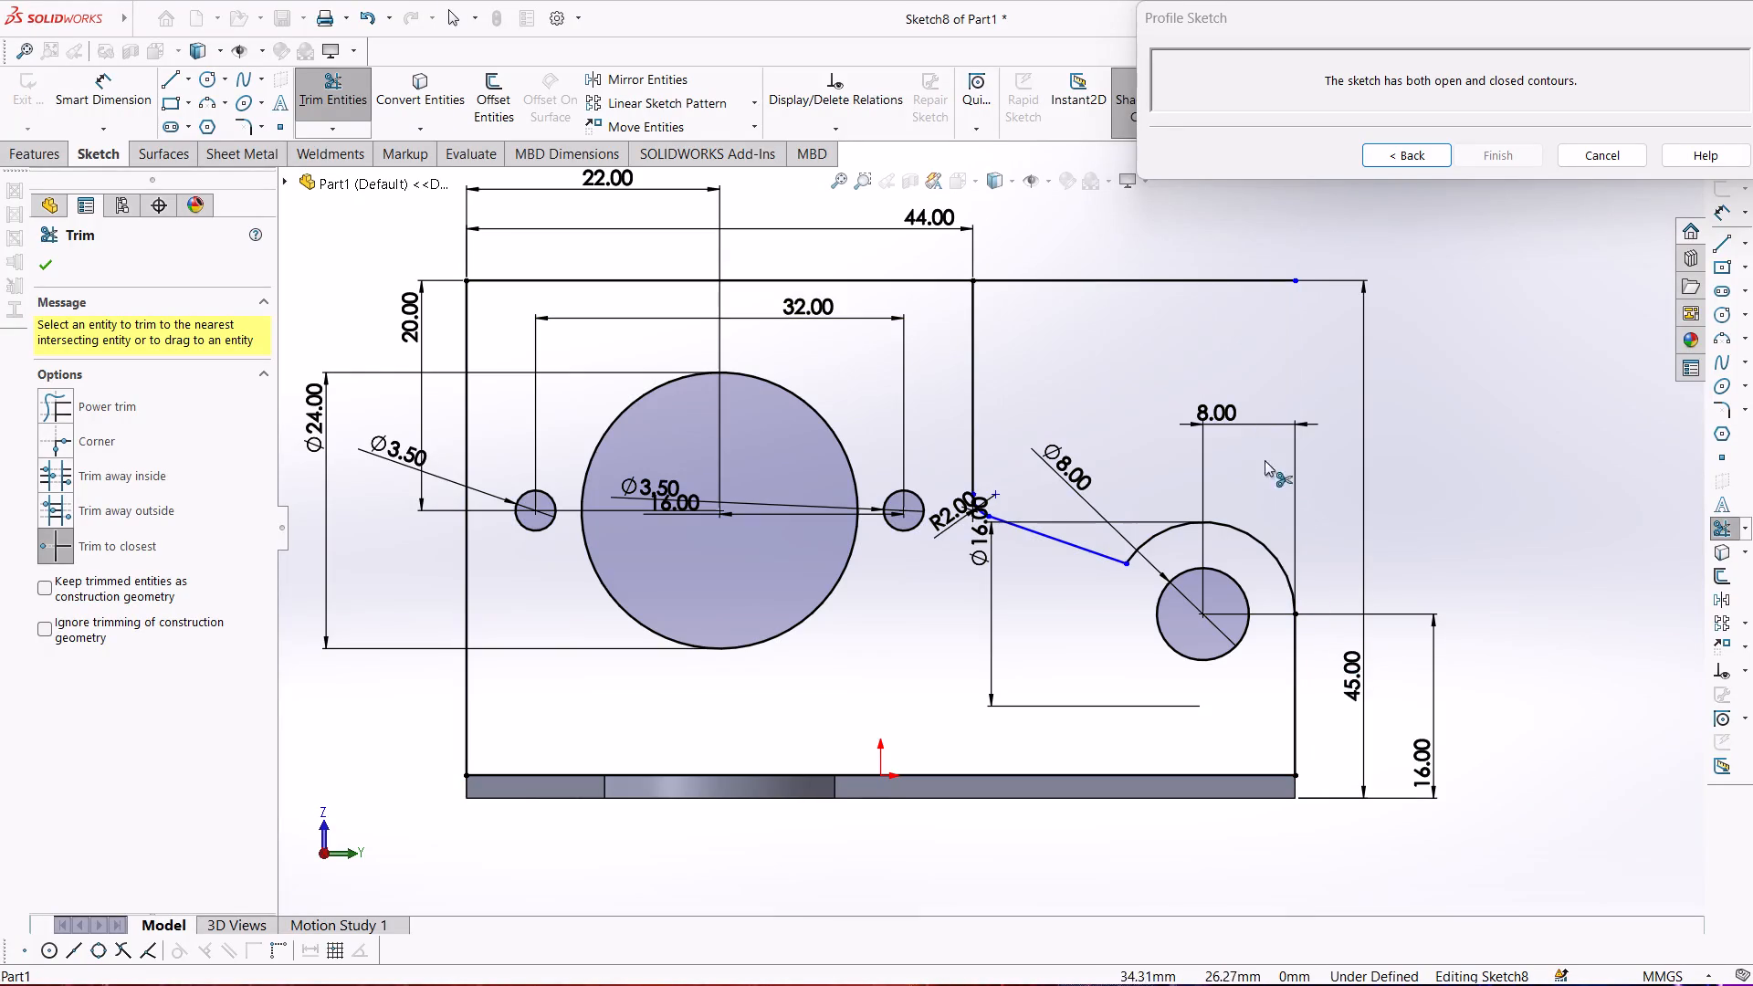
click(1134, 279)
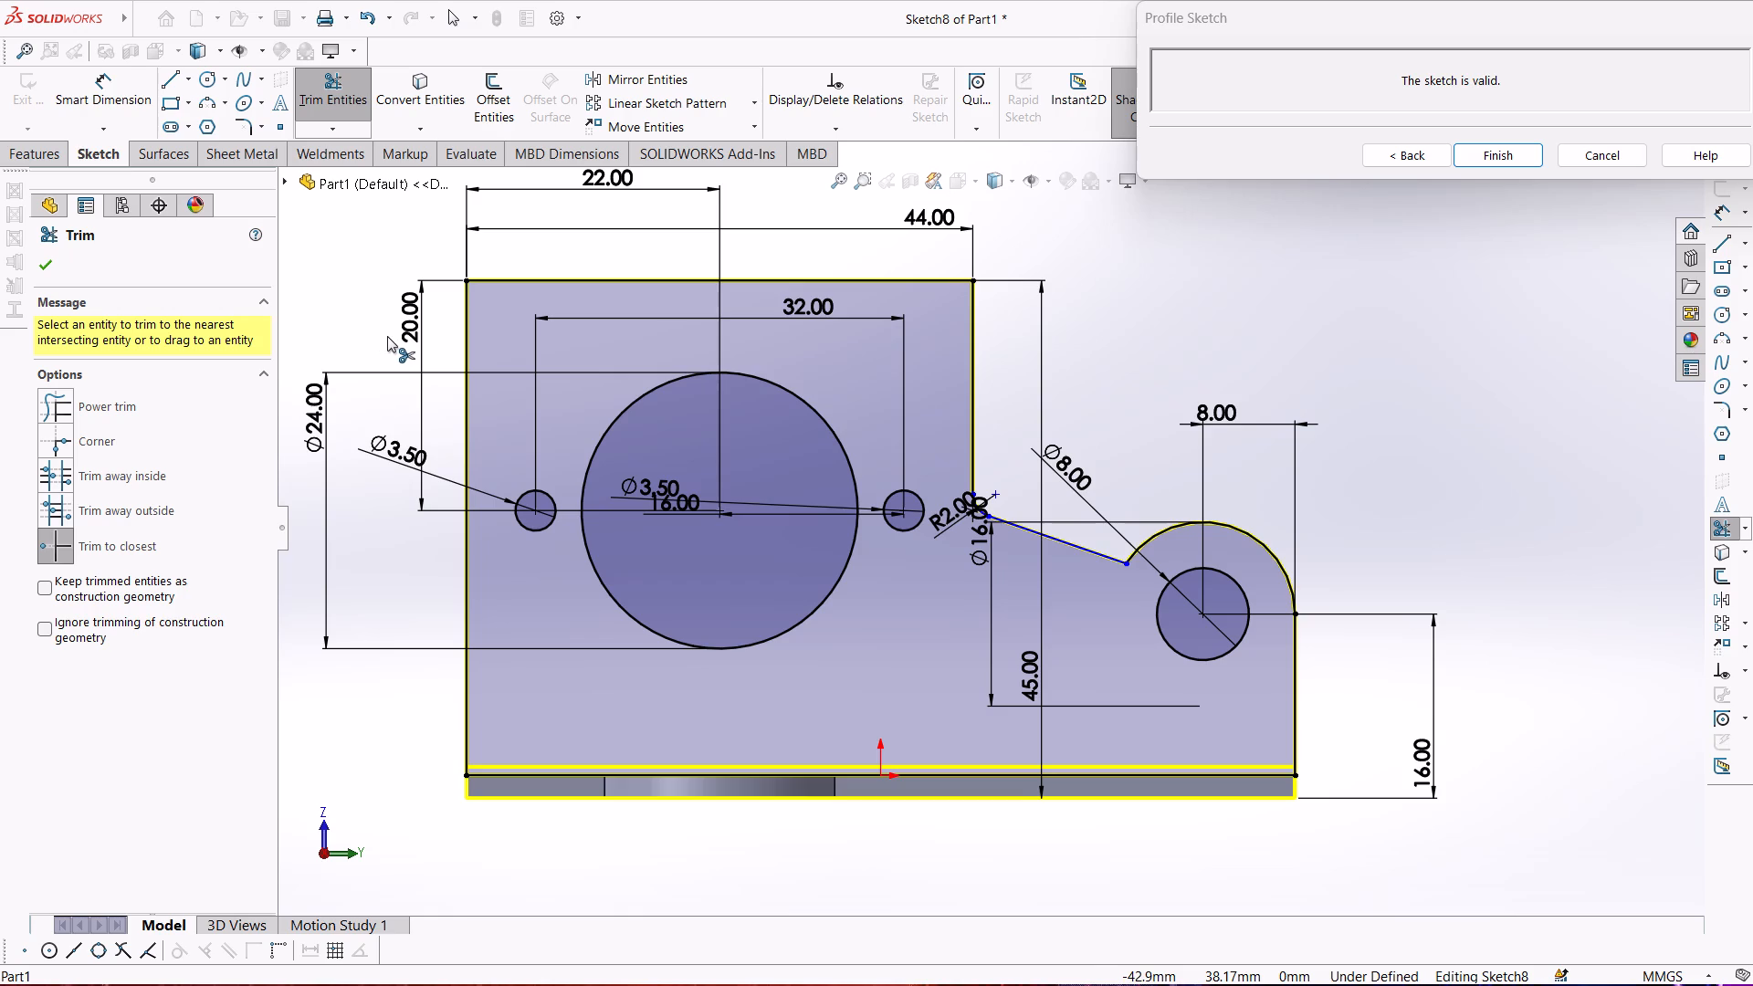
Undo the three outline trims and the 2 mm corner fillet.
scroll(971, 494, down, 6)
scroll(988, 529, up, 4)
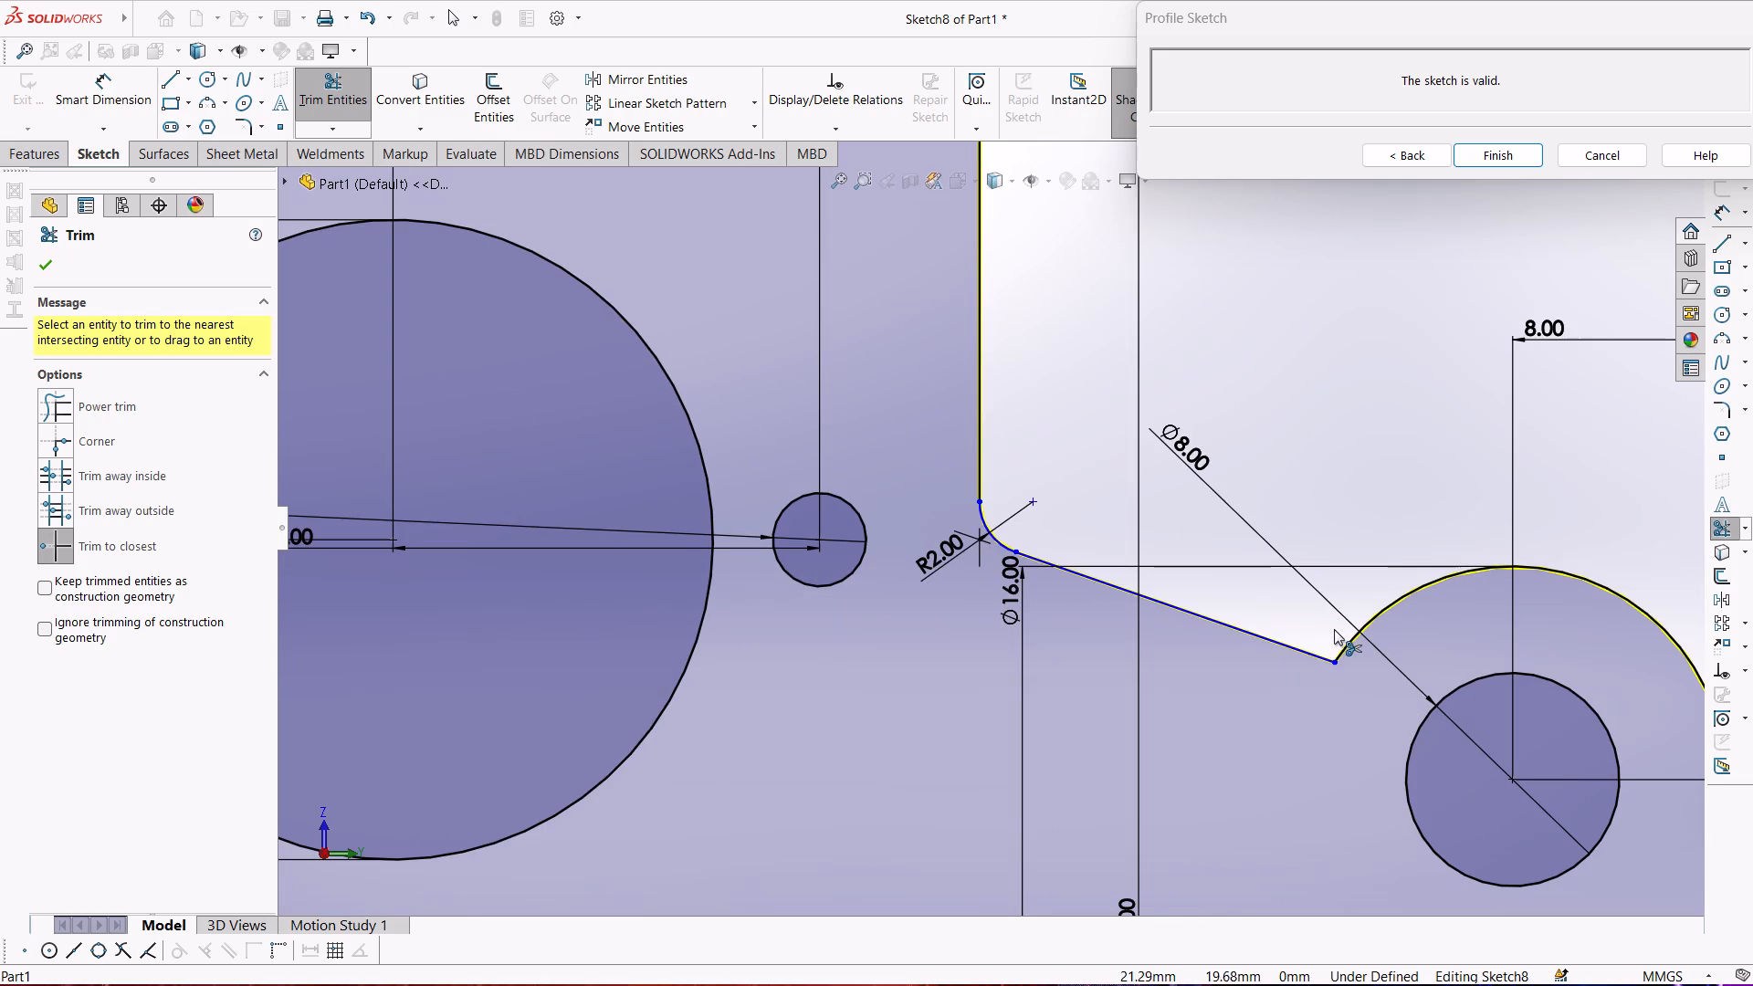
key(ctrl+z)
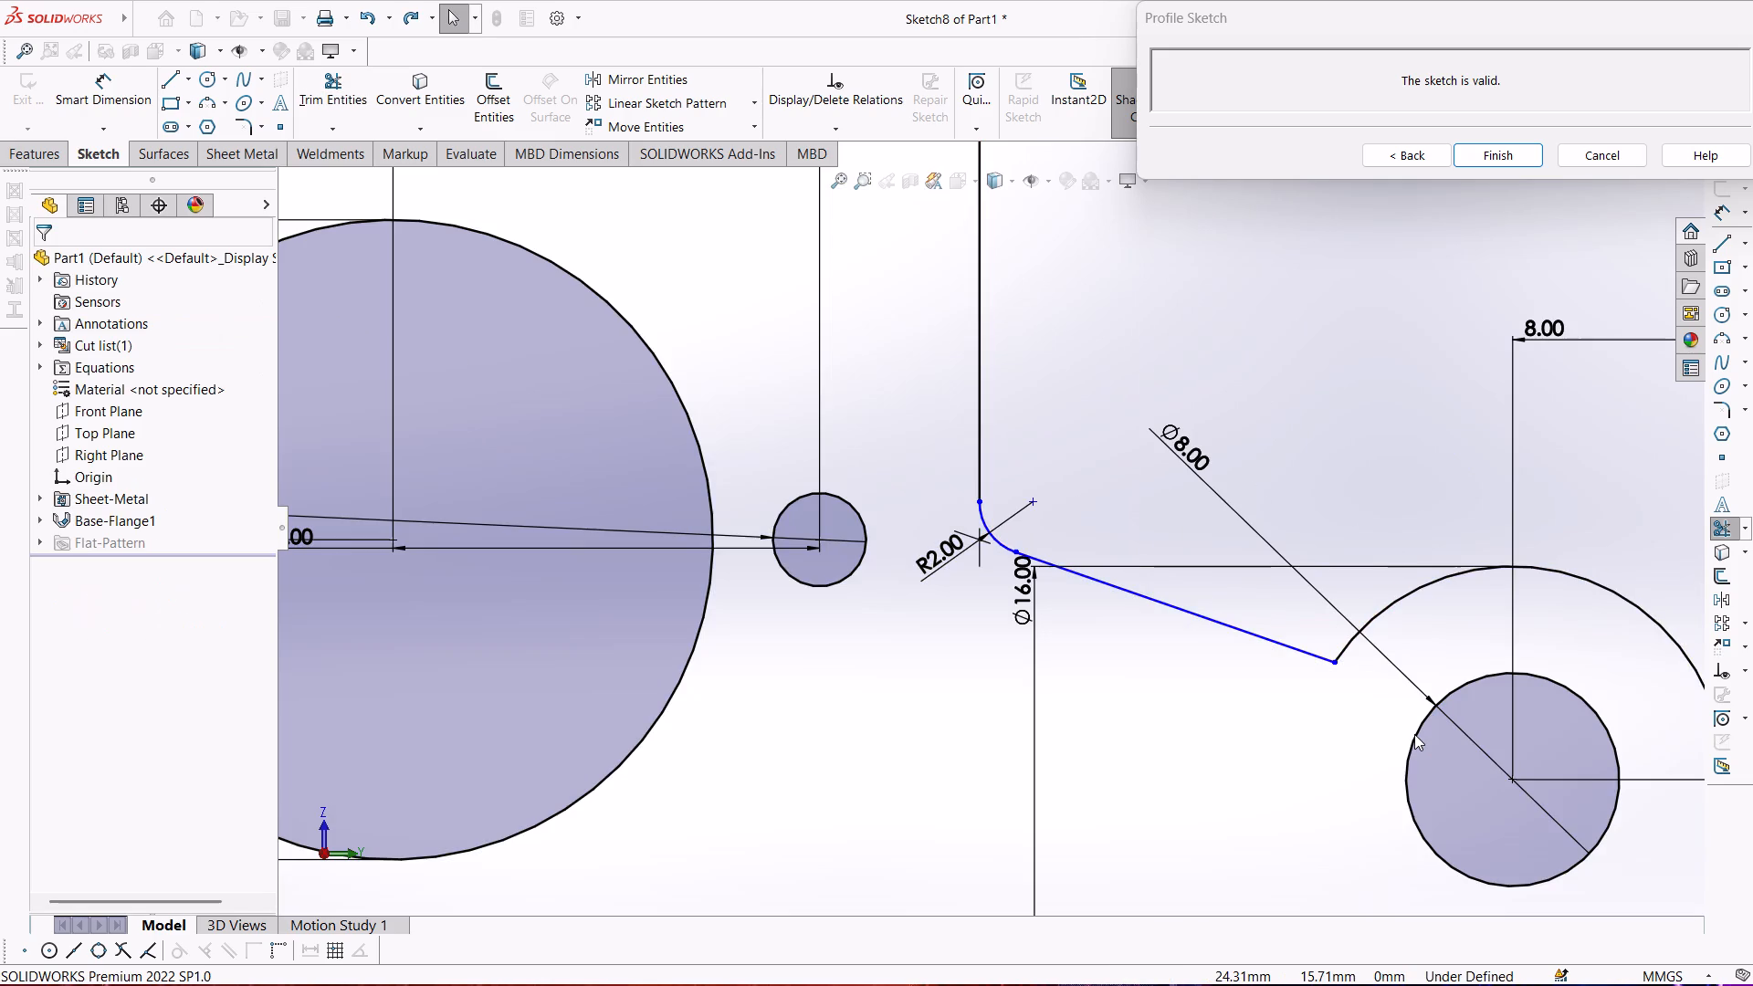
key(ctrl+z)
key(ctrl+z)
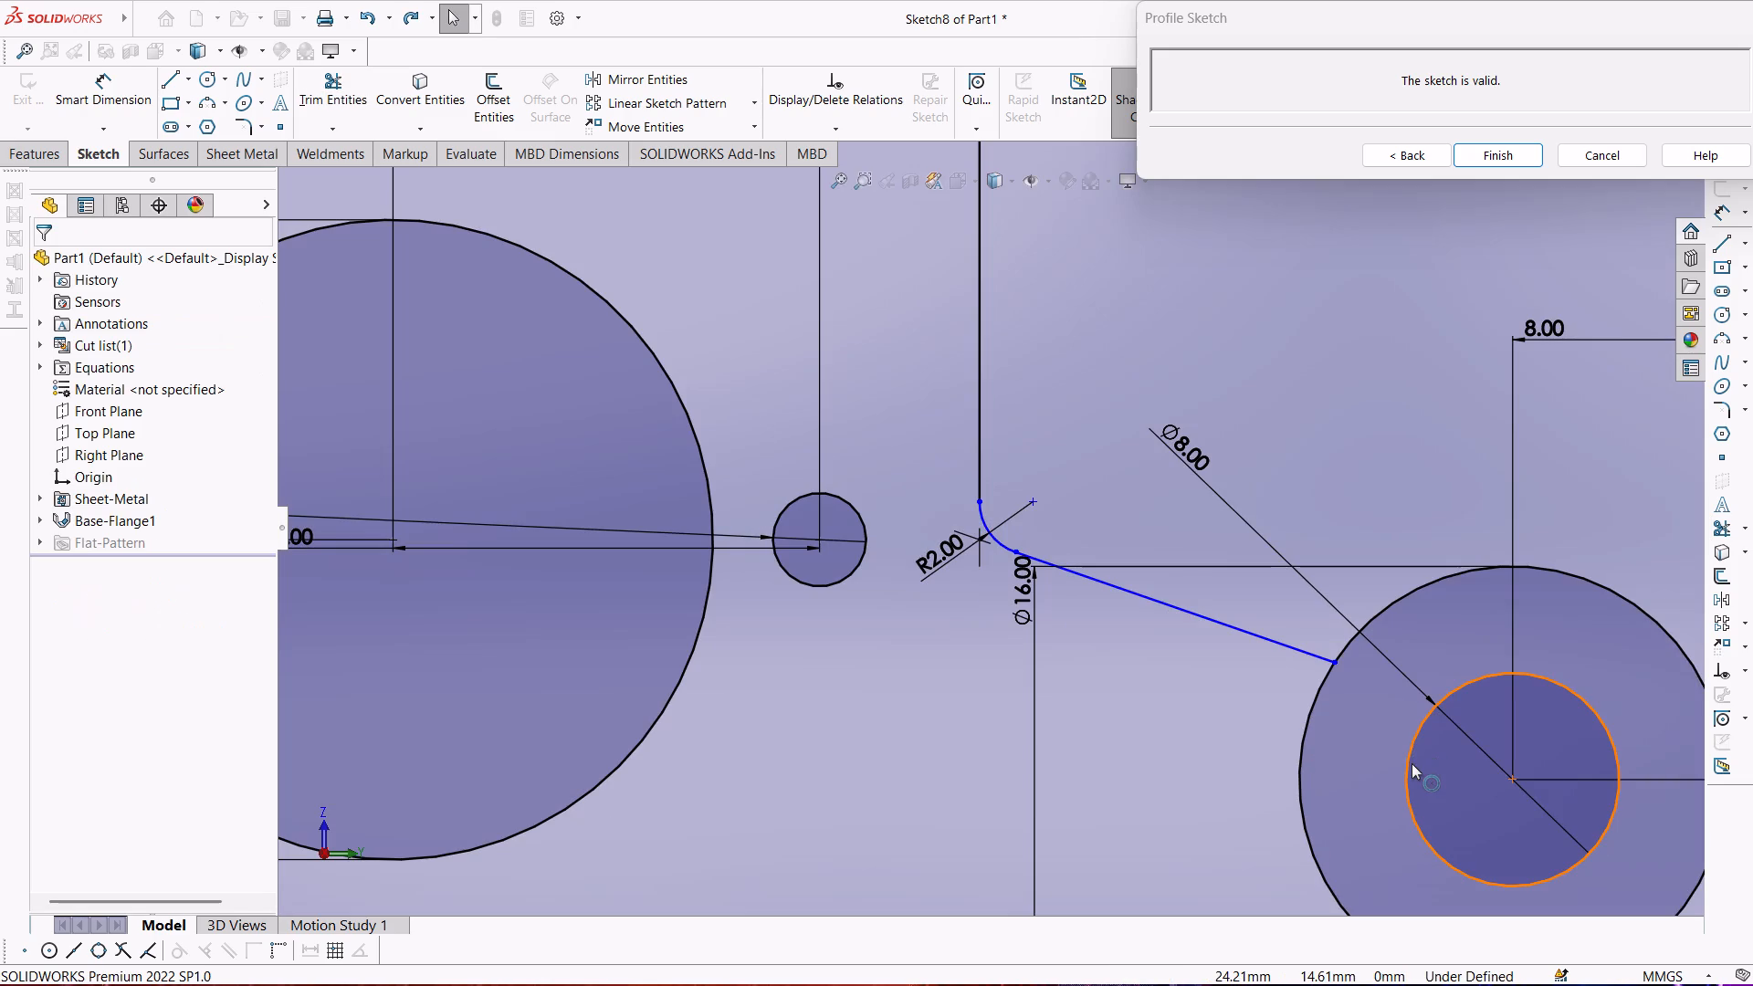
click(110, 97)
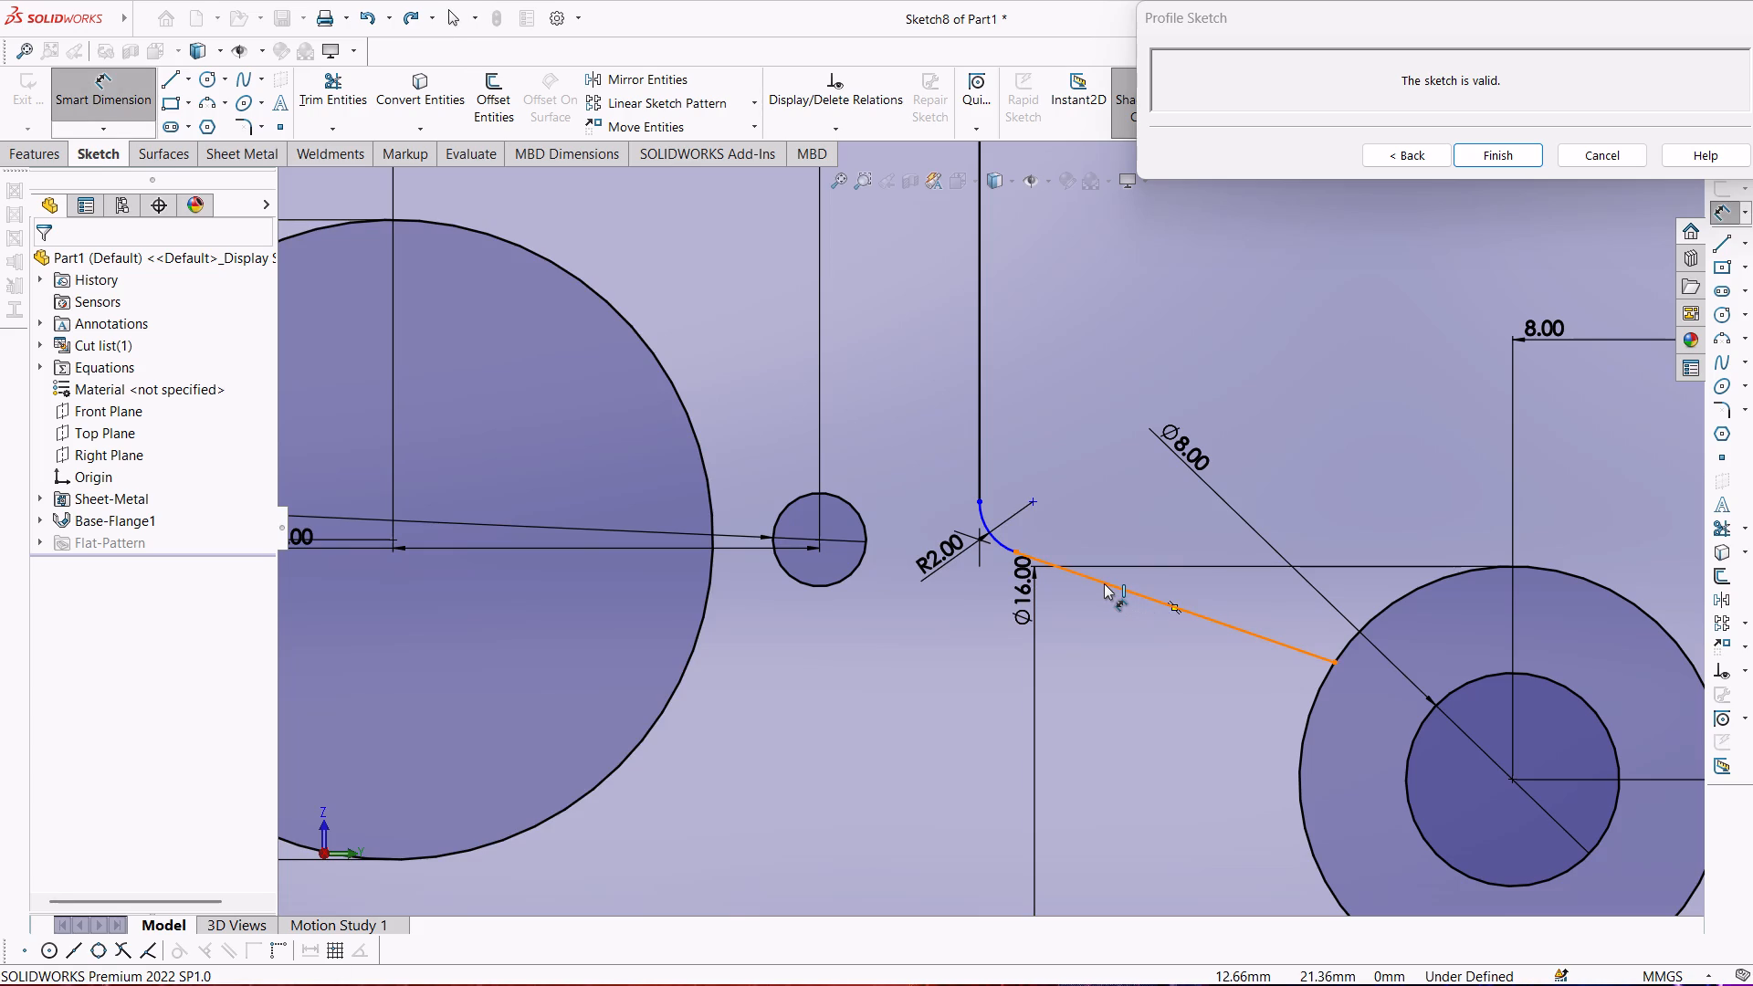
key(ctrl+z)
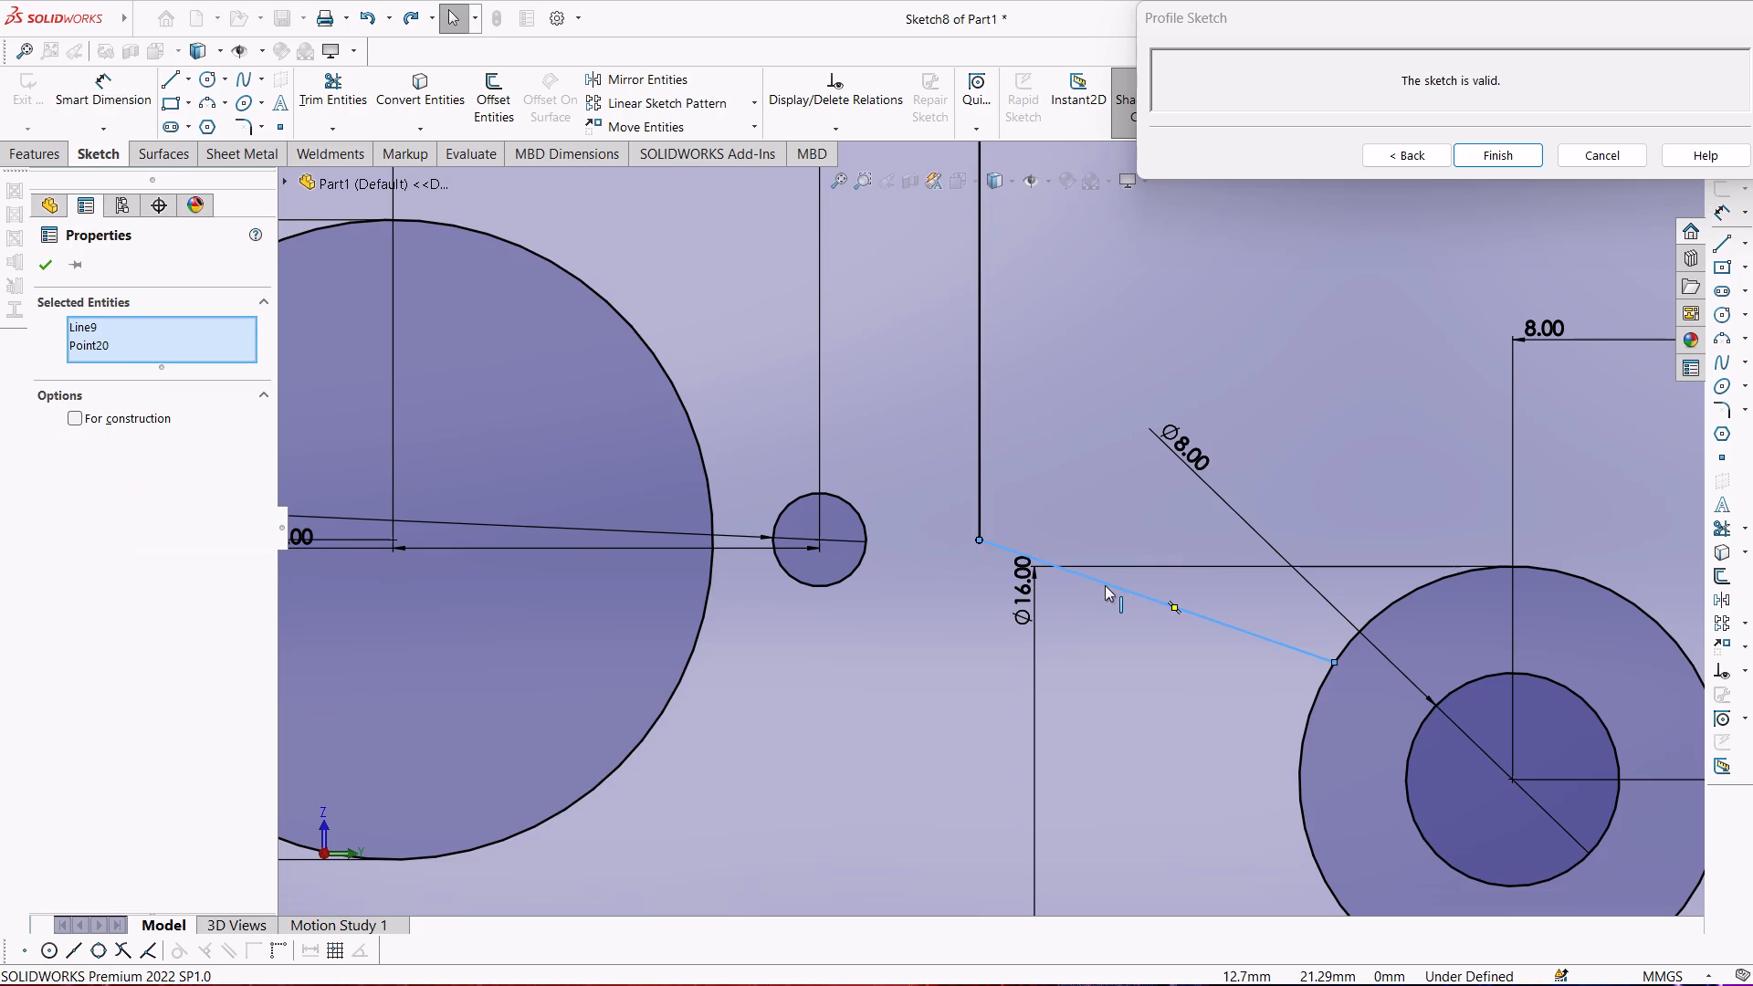
Undo the trim of the sloping line's end so it extends inside the 16 mm circle again.
click(1105, 585)
click(100, 91)
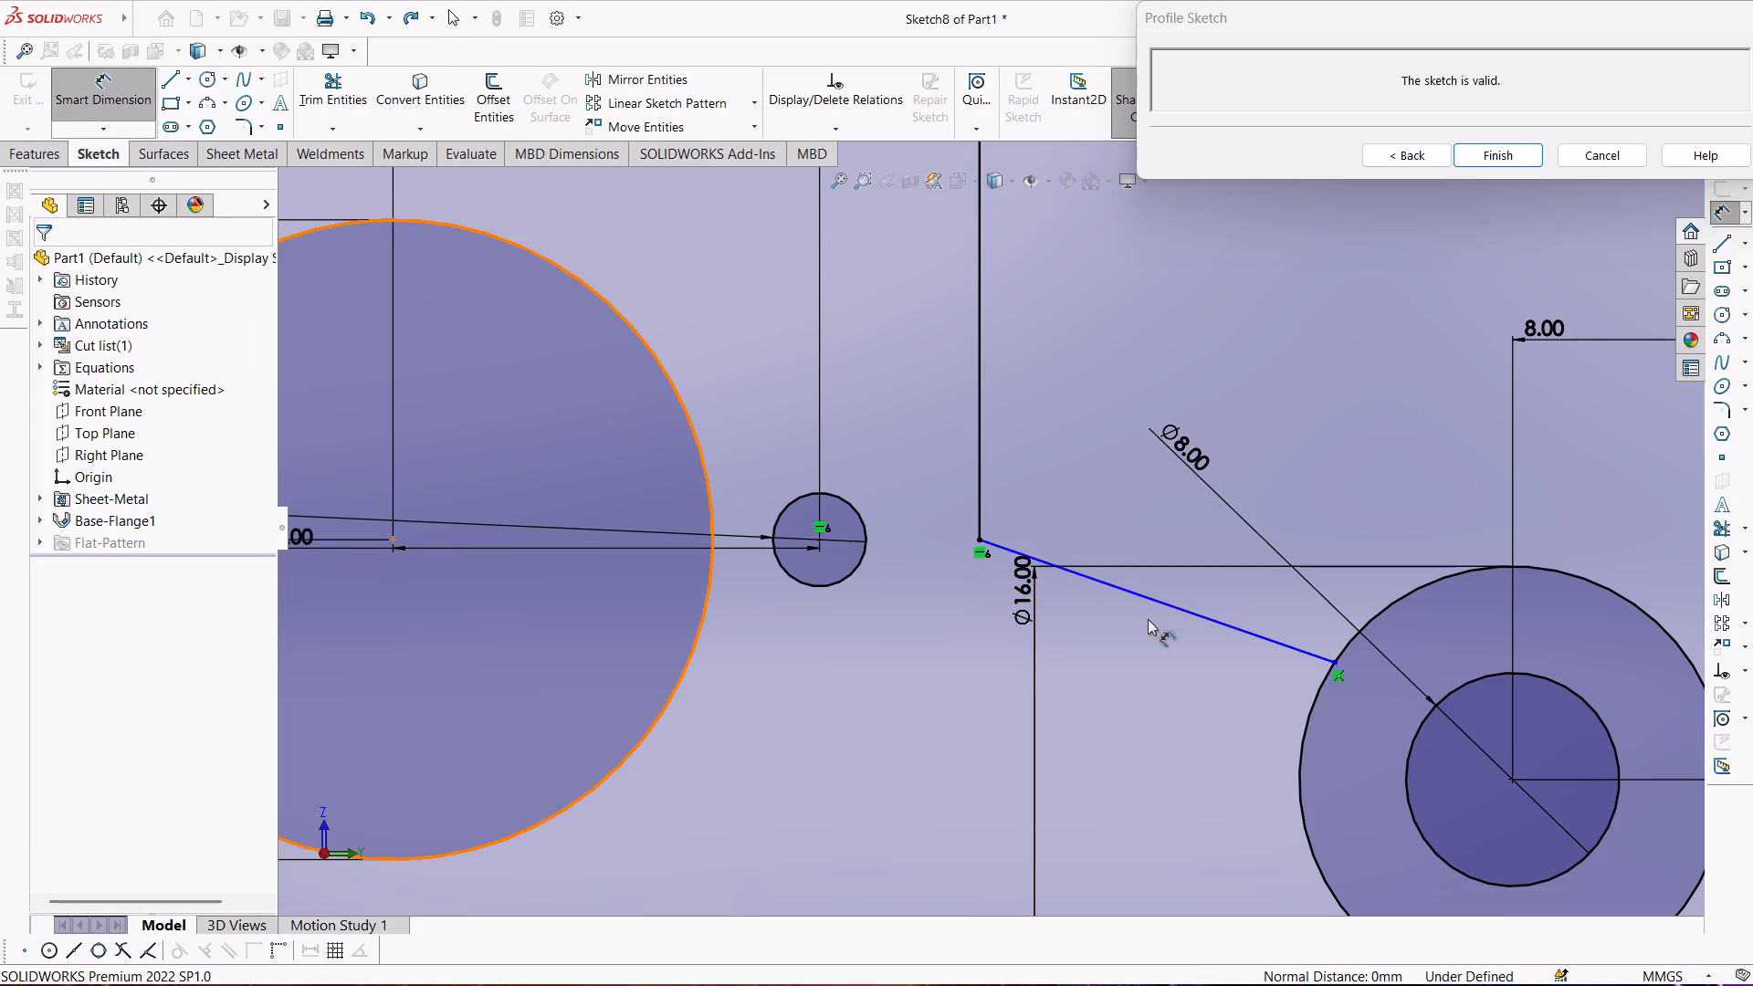
click(1180, 603)
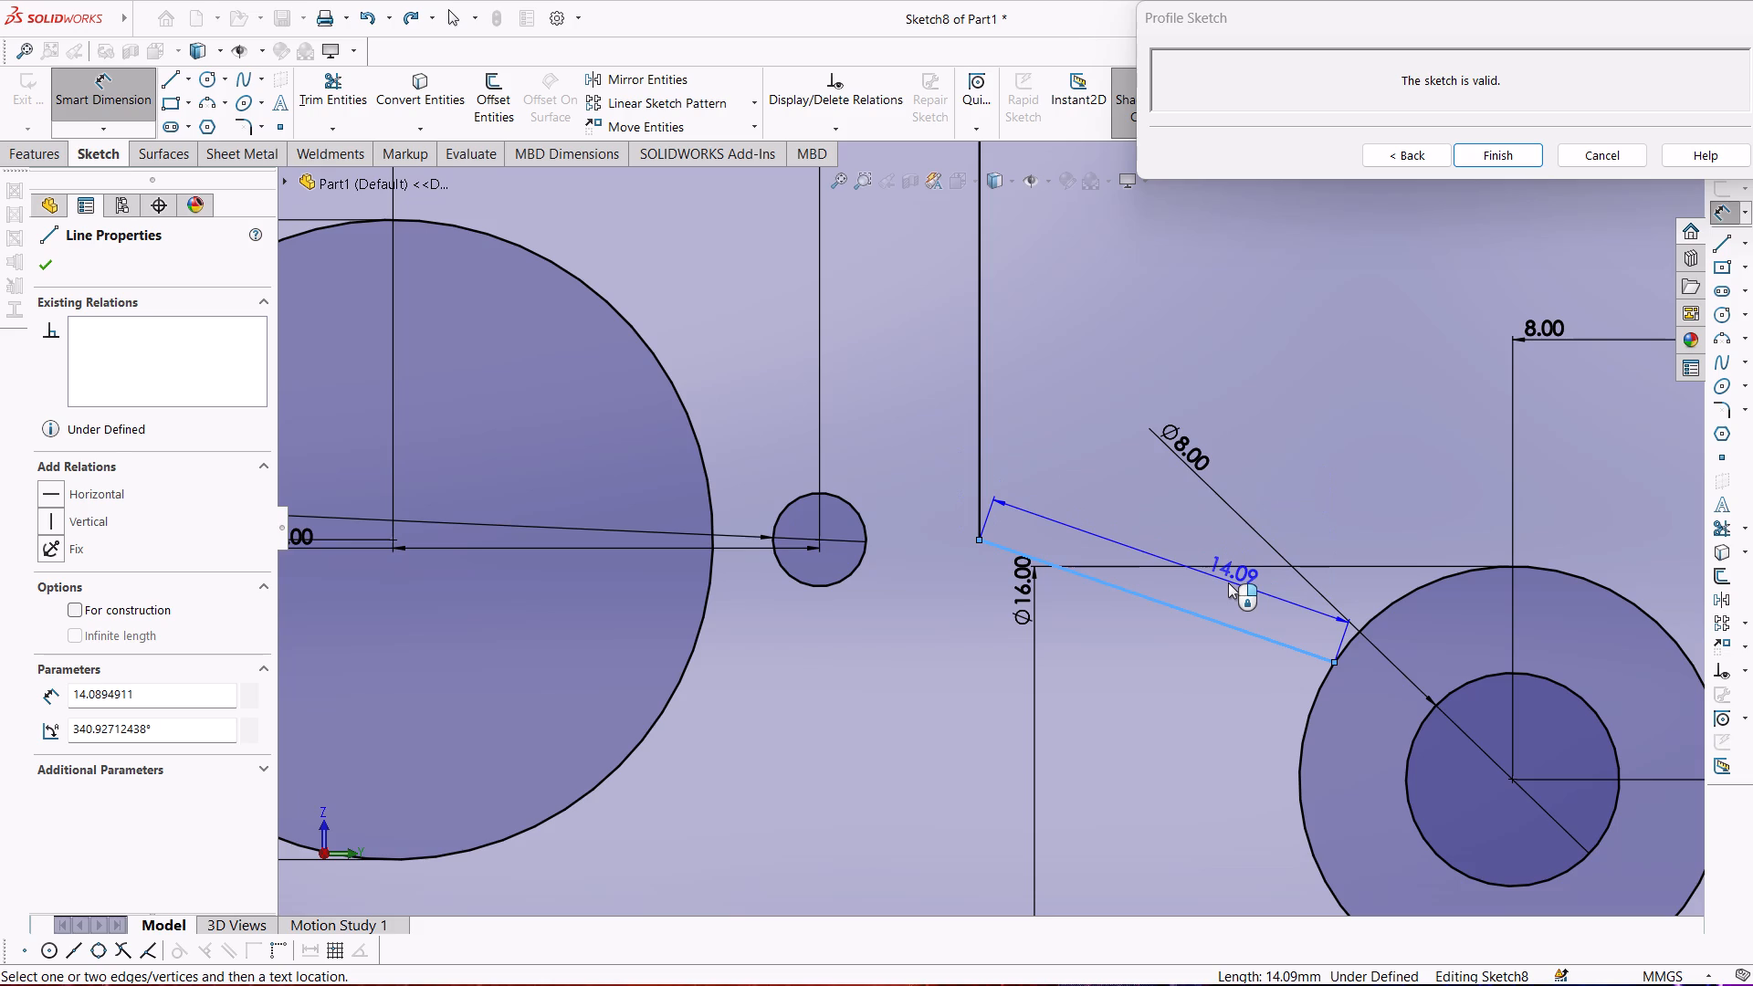
key(ctrl+z)
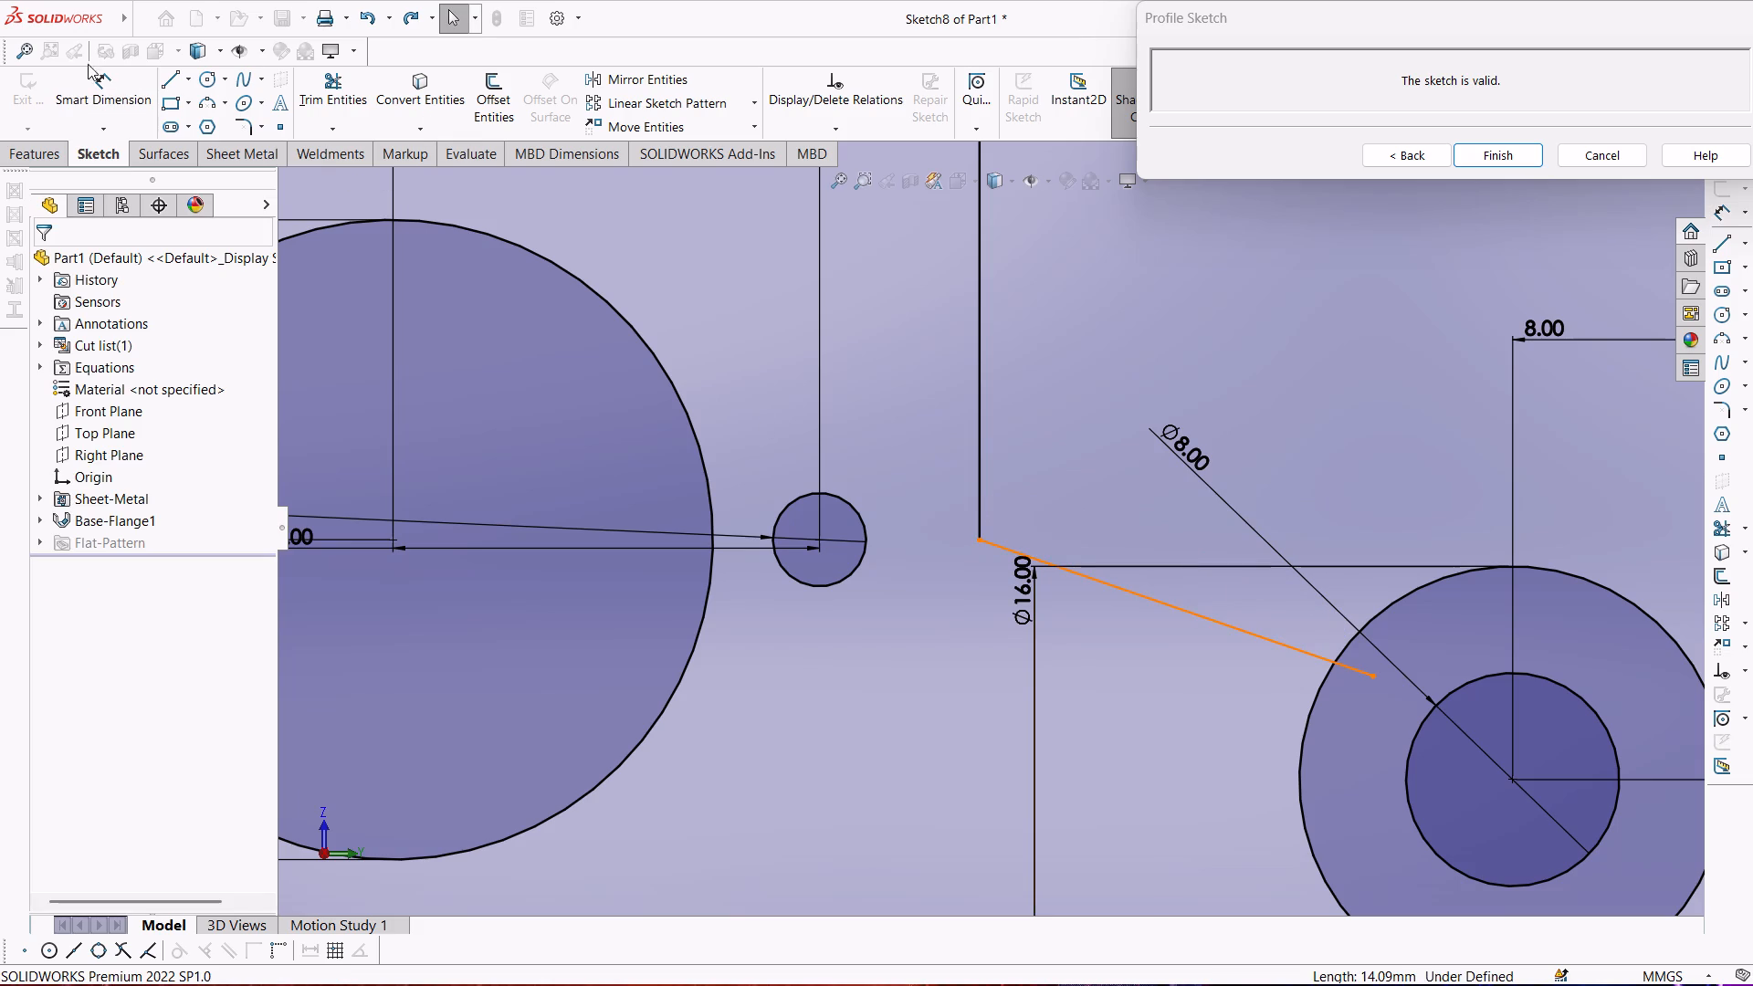
Dimension the sloping line's length at 13.93 mm, placing the dimension above the line.
click(93, 104)
click(1155, 603)
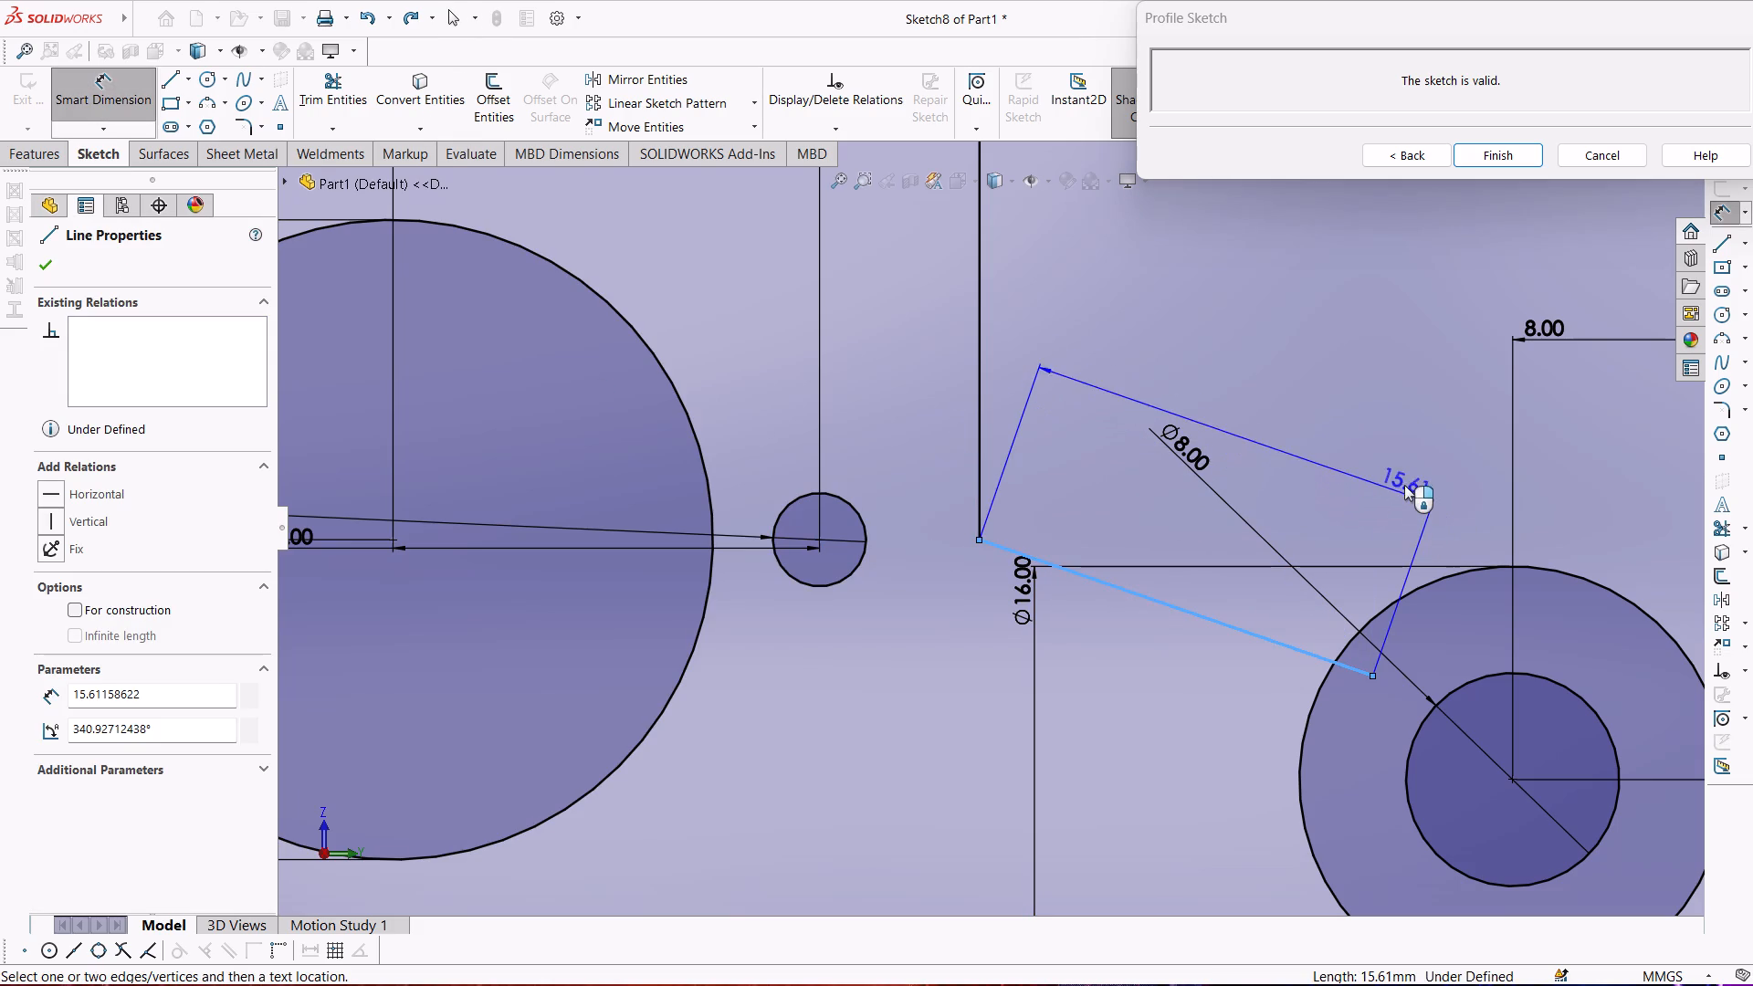
click(1401, 460)
key(1)
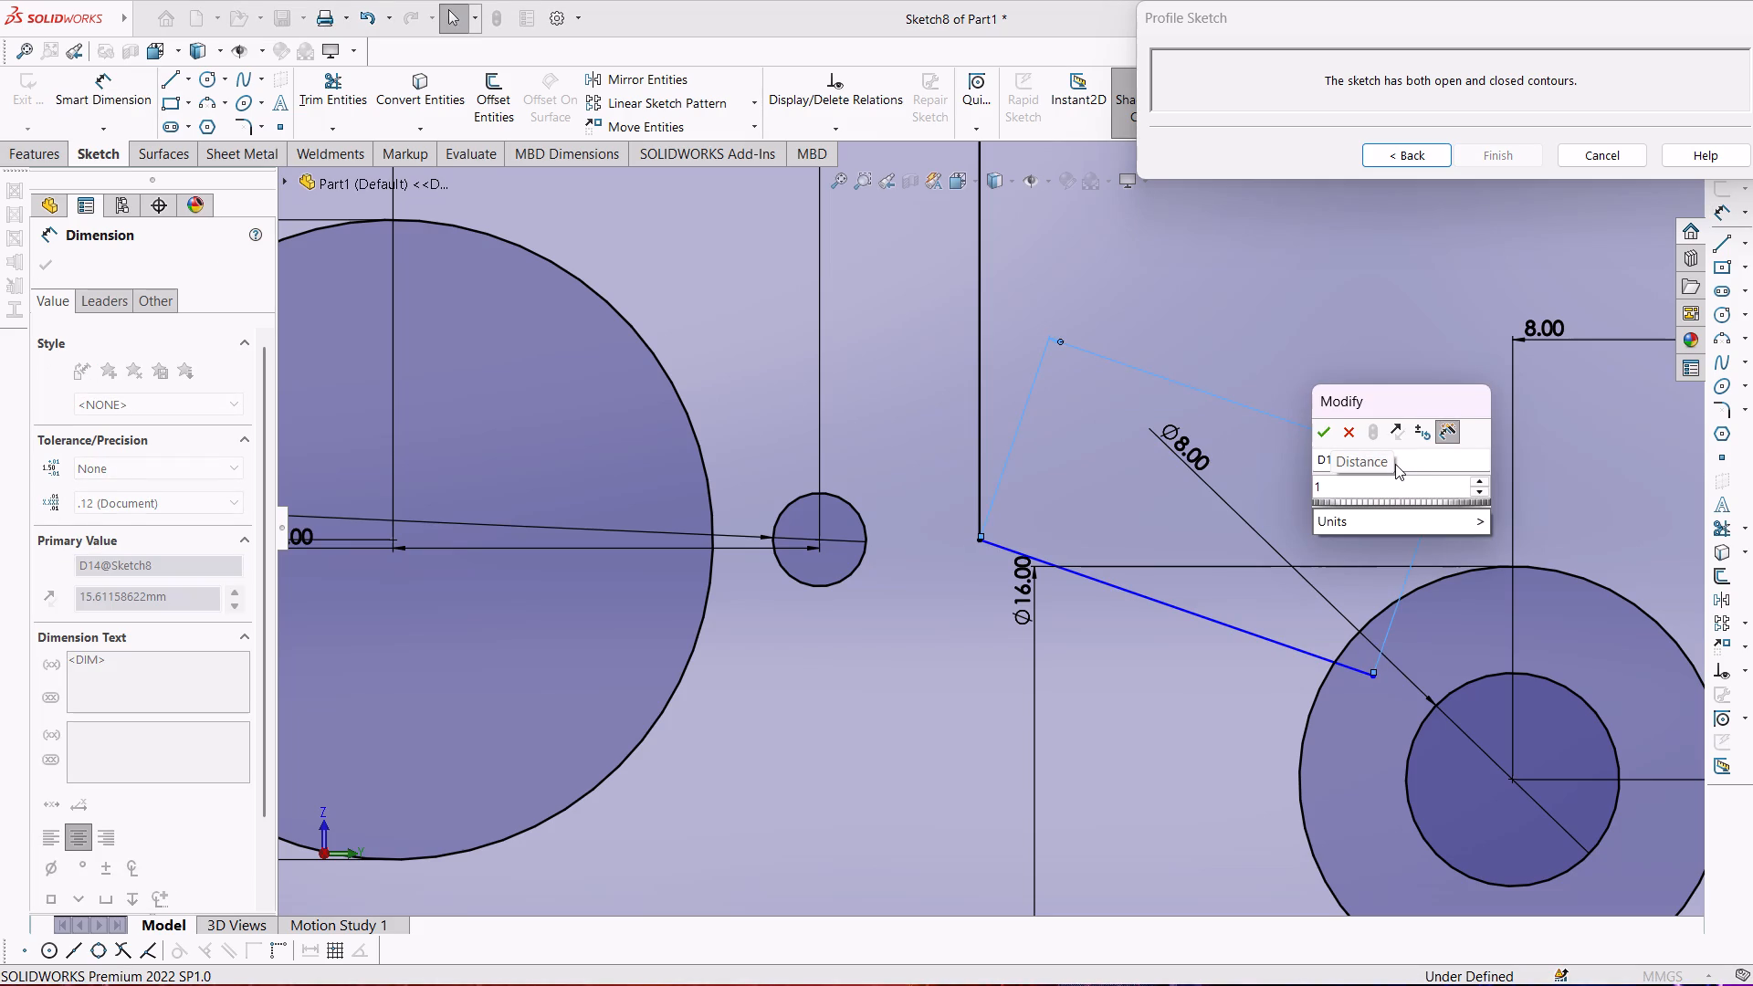
text(3.93)
key(Return)
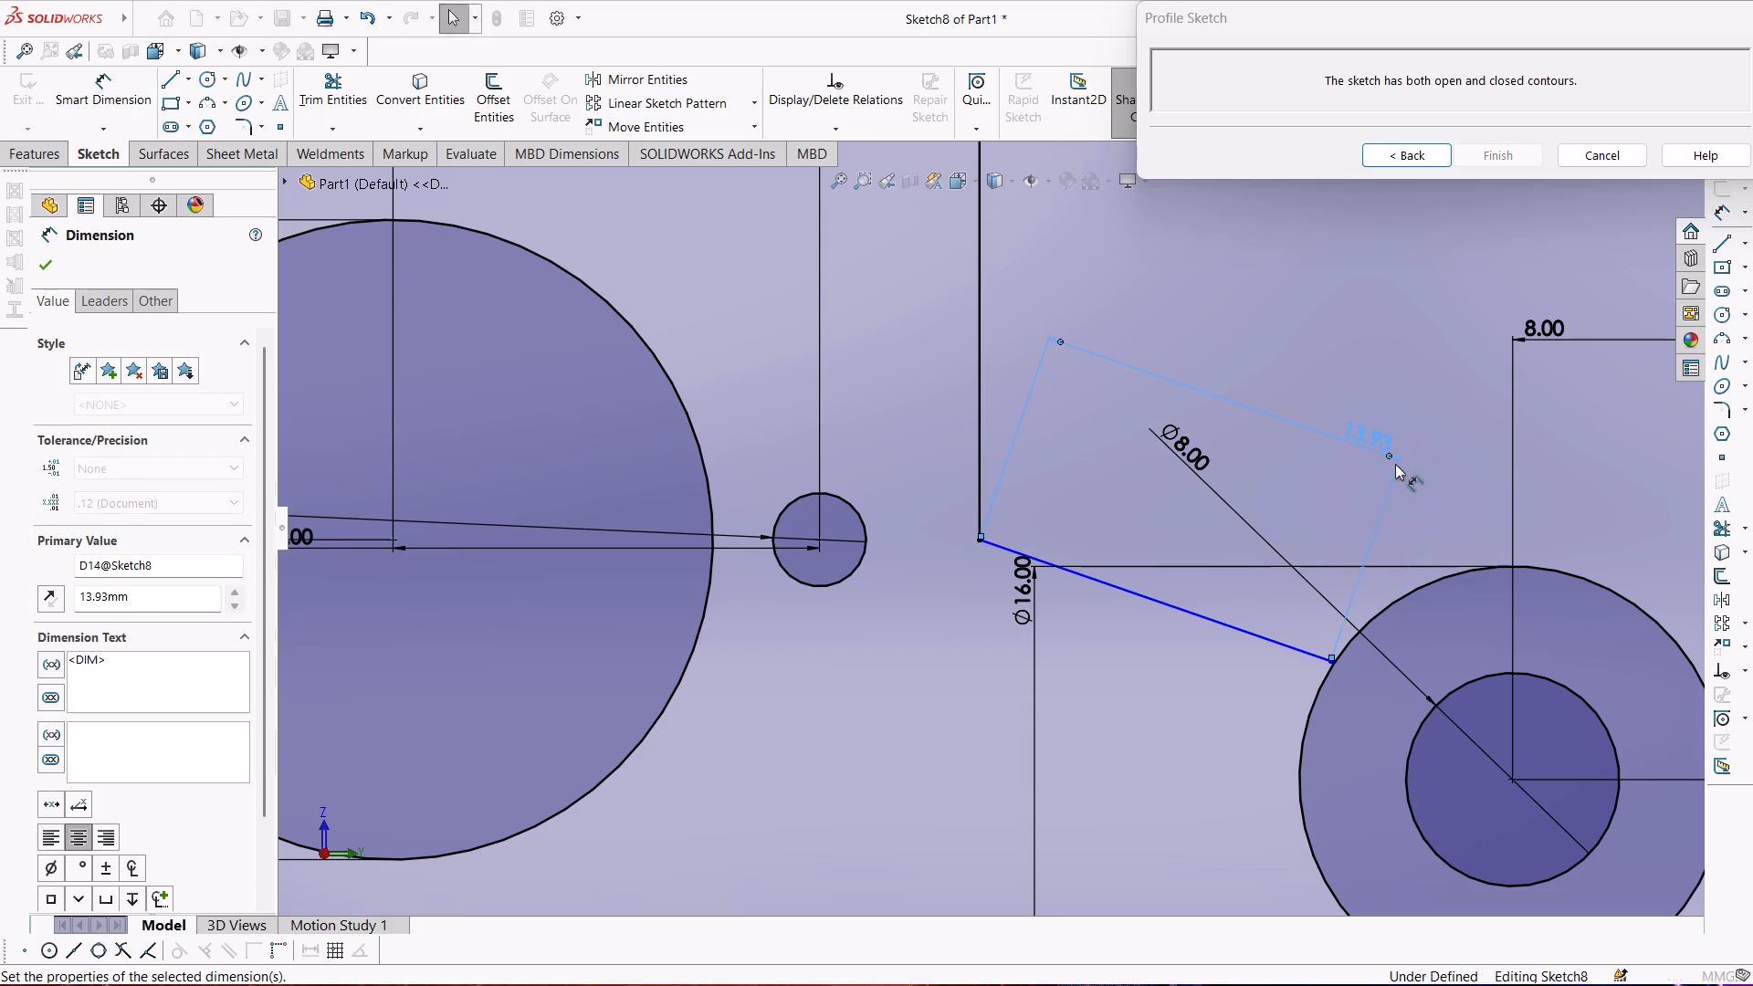
click(1136, 381)
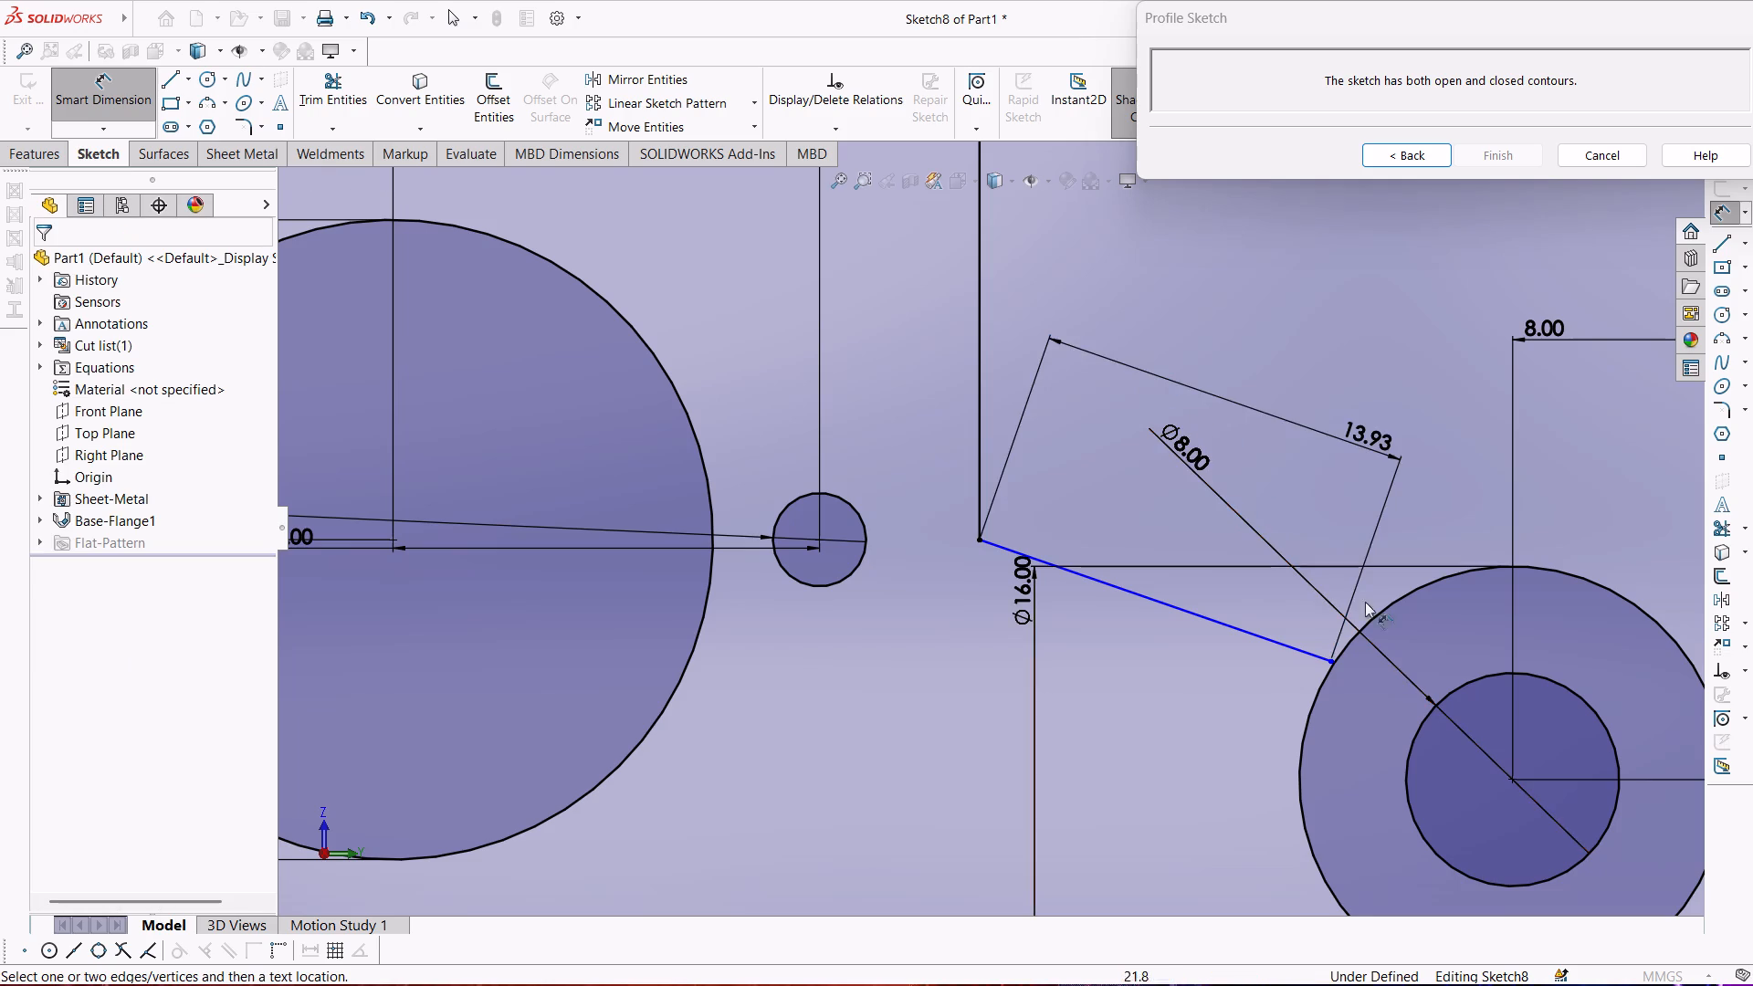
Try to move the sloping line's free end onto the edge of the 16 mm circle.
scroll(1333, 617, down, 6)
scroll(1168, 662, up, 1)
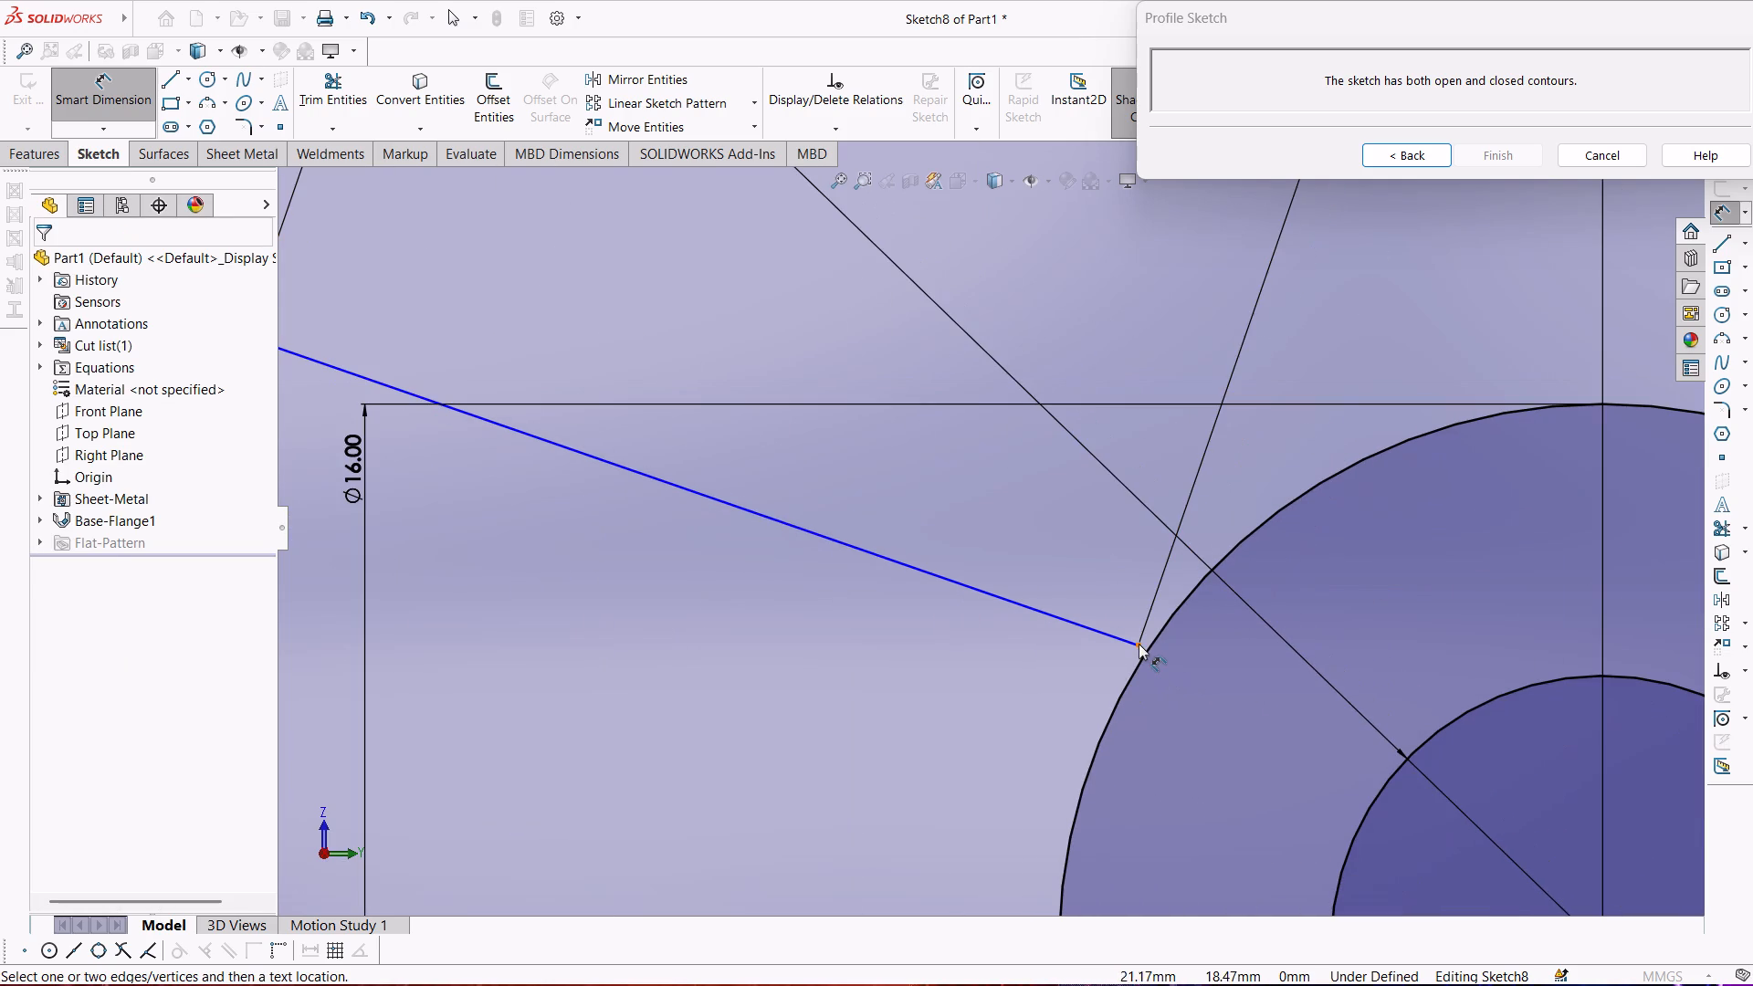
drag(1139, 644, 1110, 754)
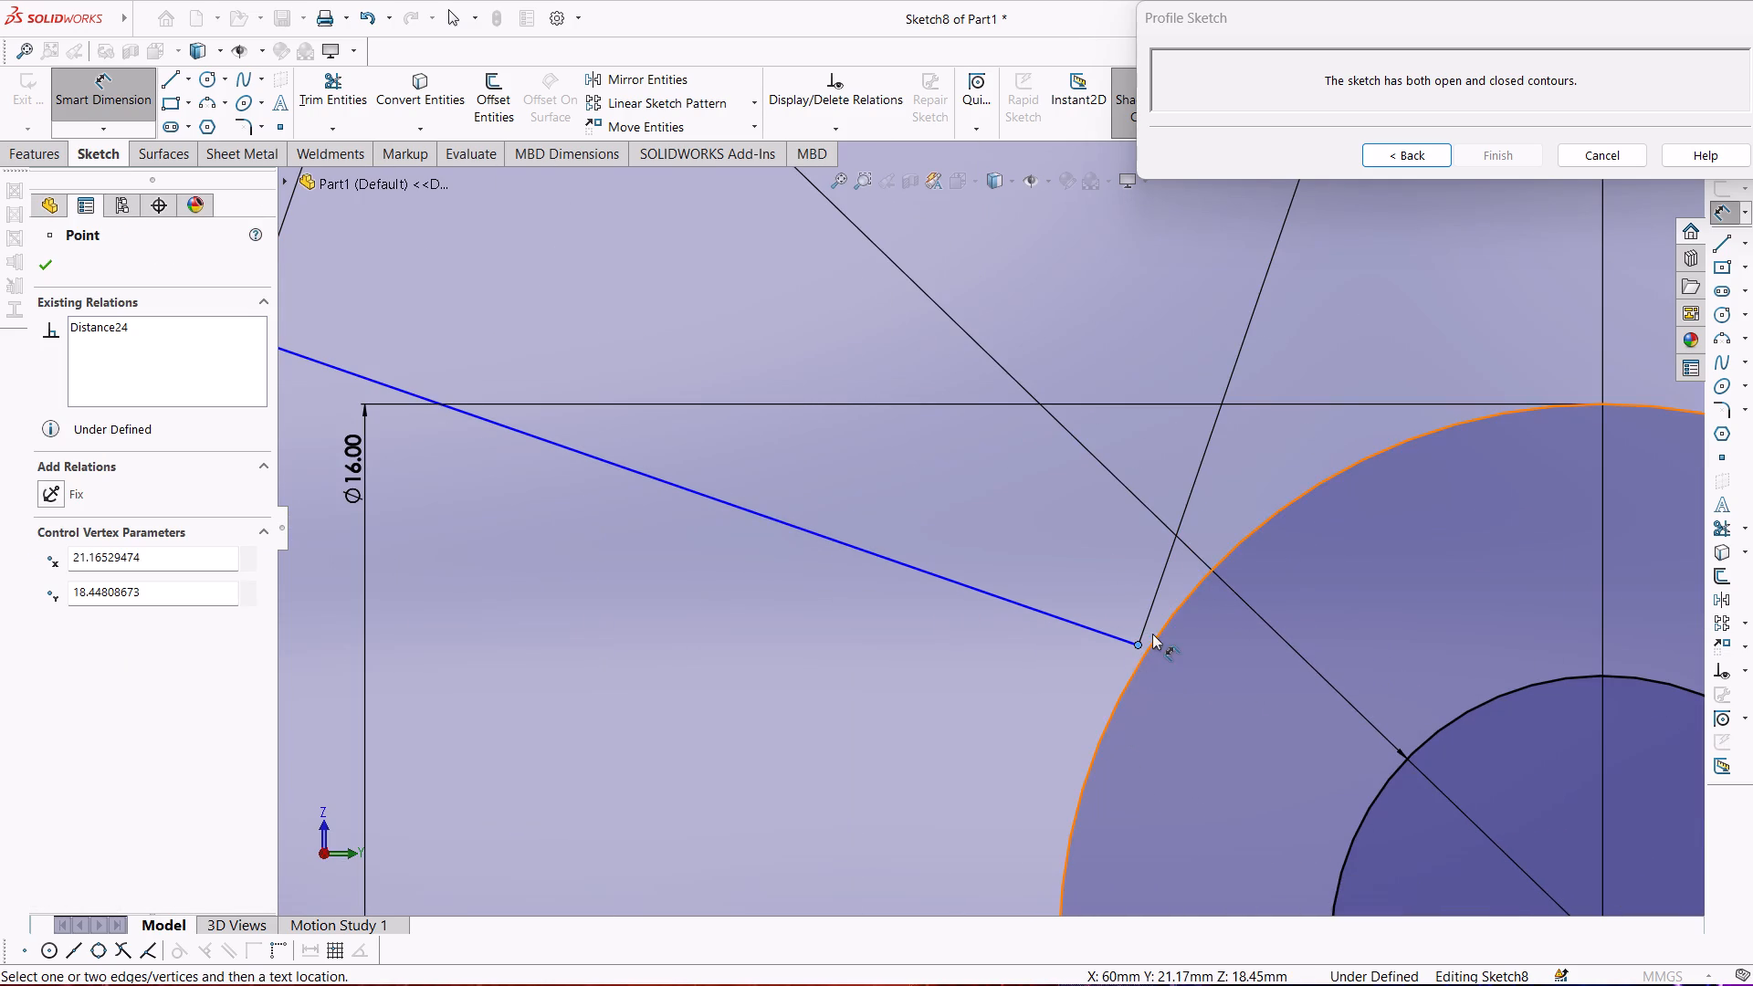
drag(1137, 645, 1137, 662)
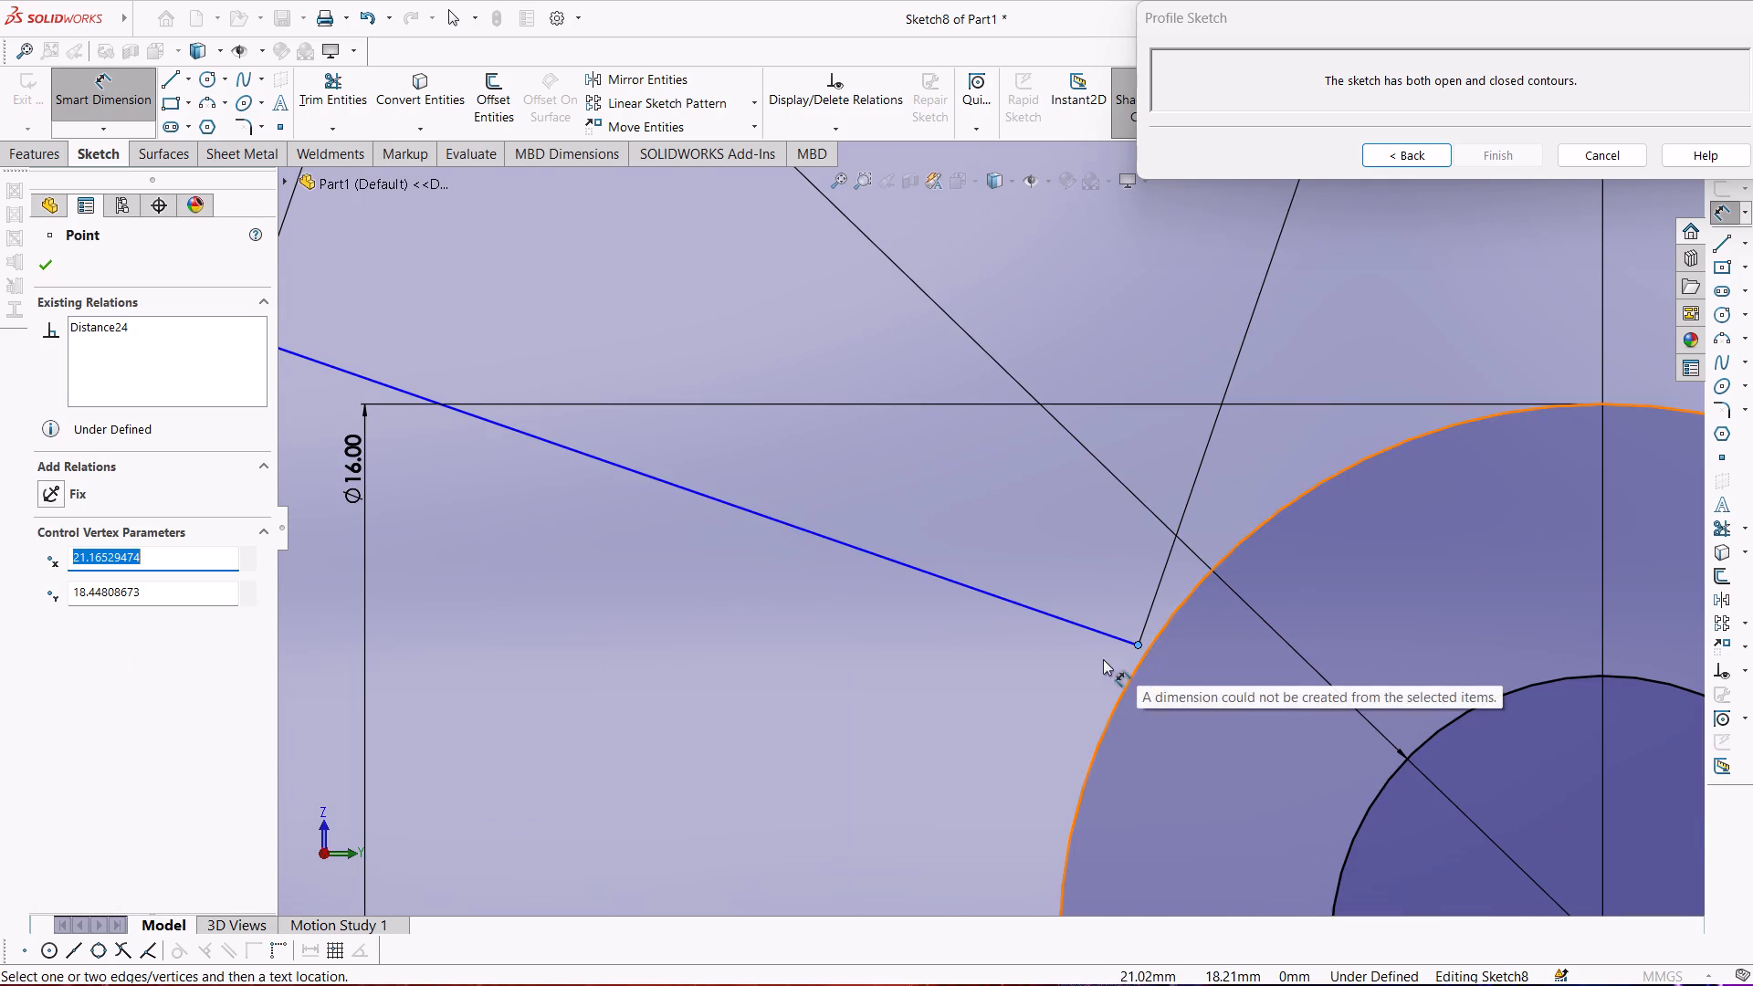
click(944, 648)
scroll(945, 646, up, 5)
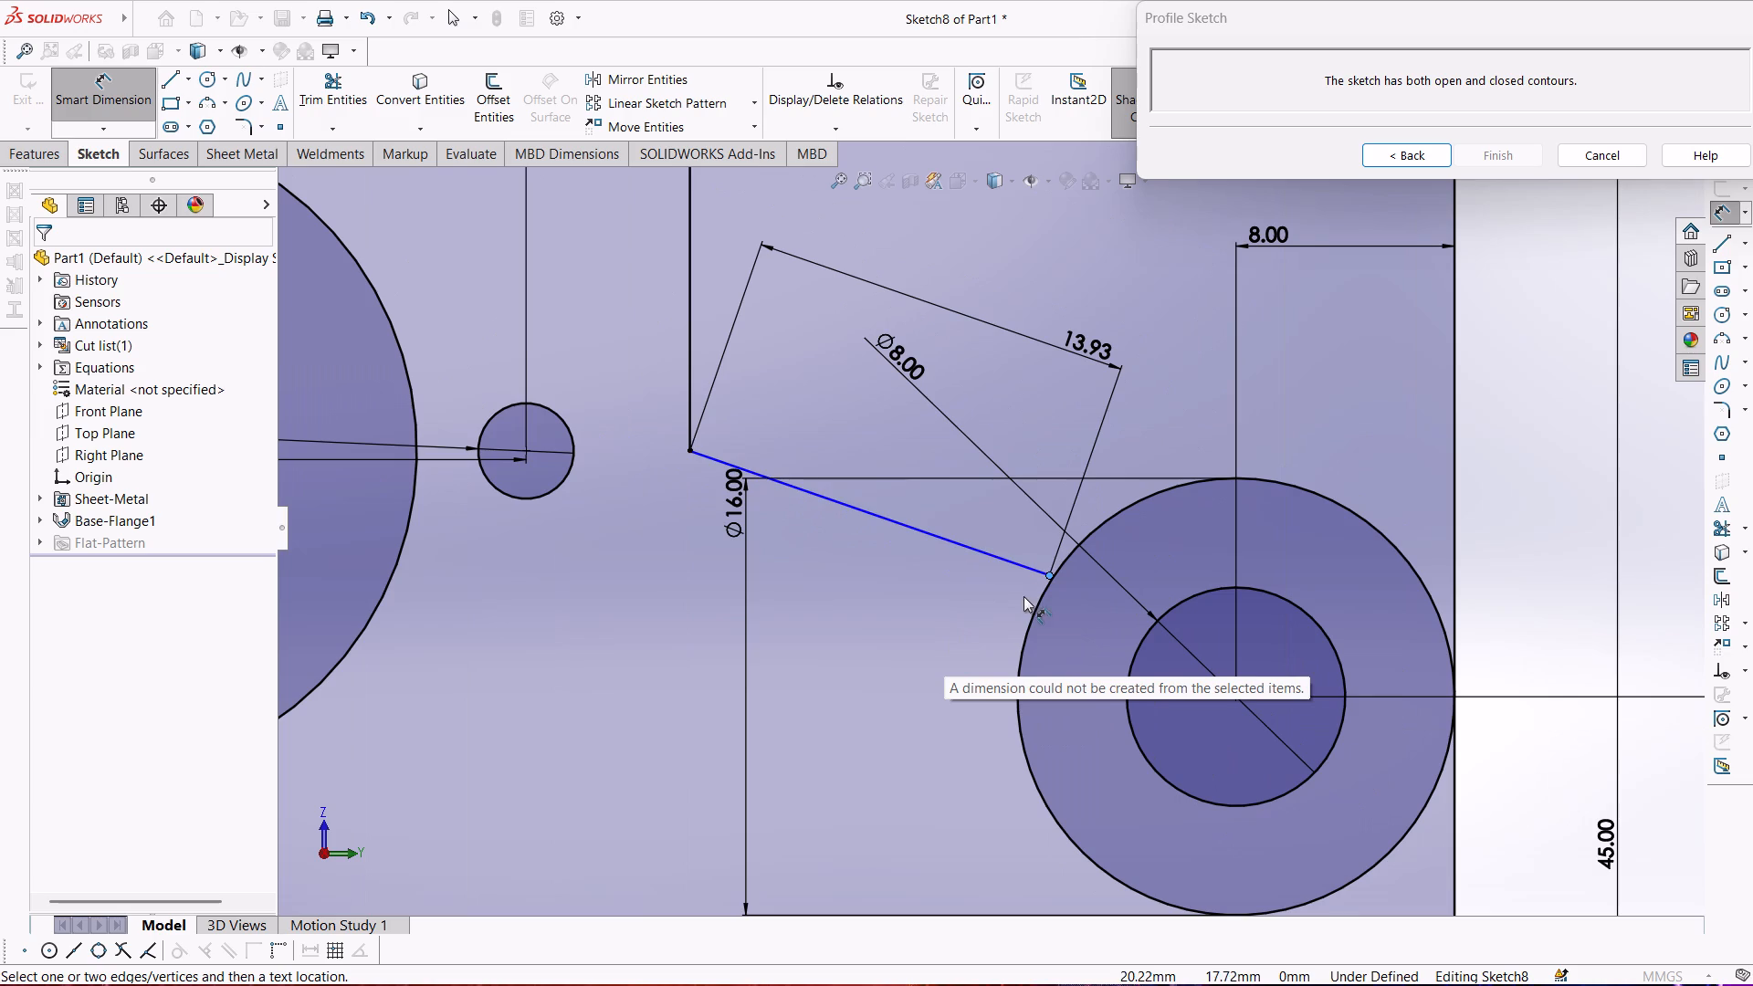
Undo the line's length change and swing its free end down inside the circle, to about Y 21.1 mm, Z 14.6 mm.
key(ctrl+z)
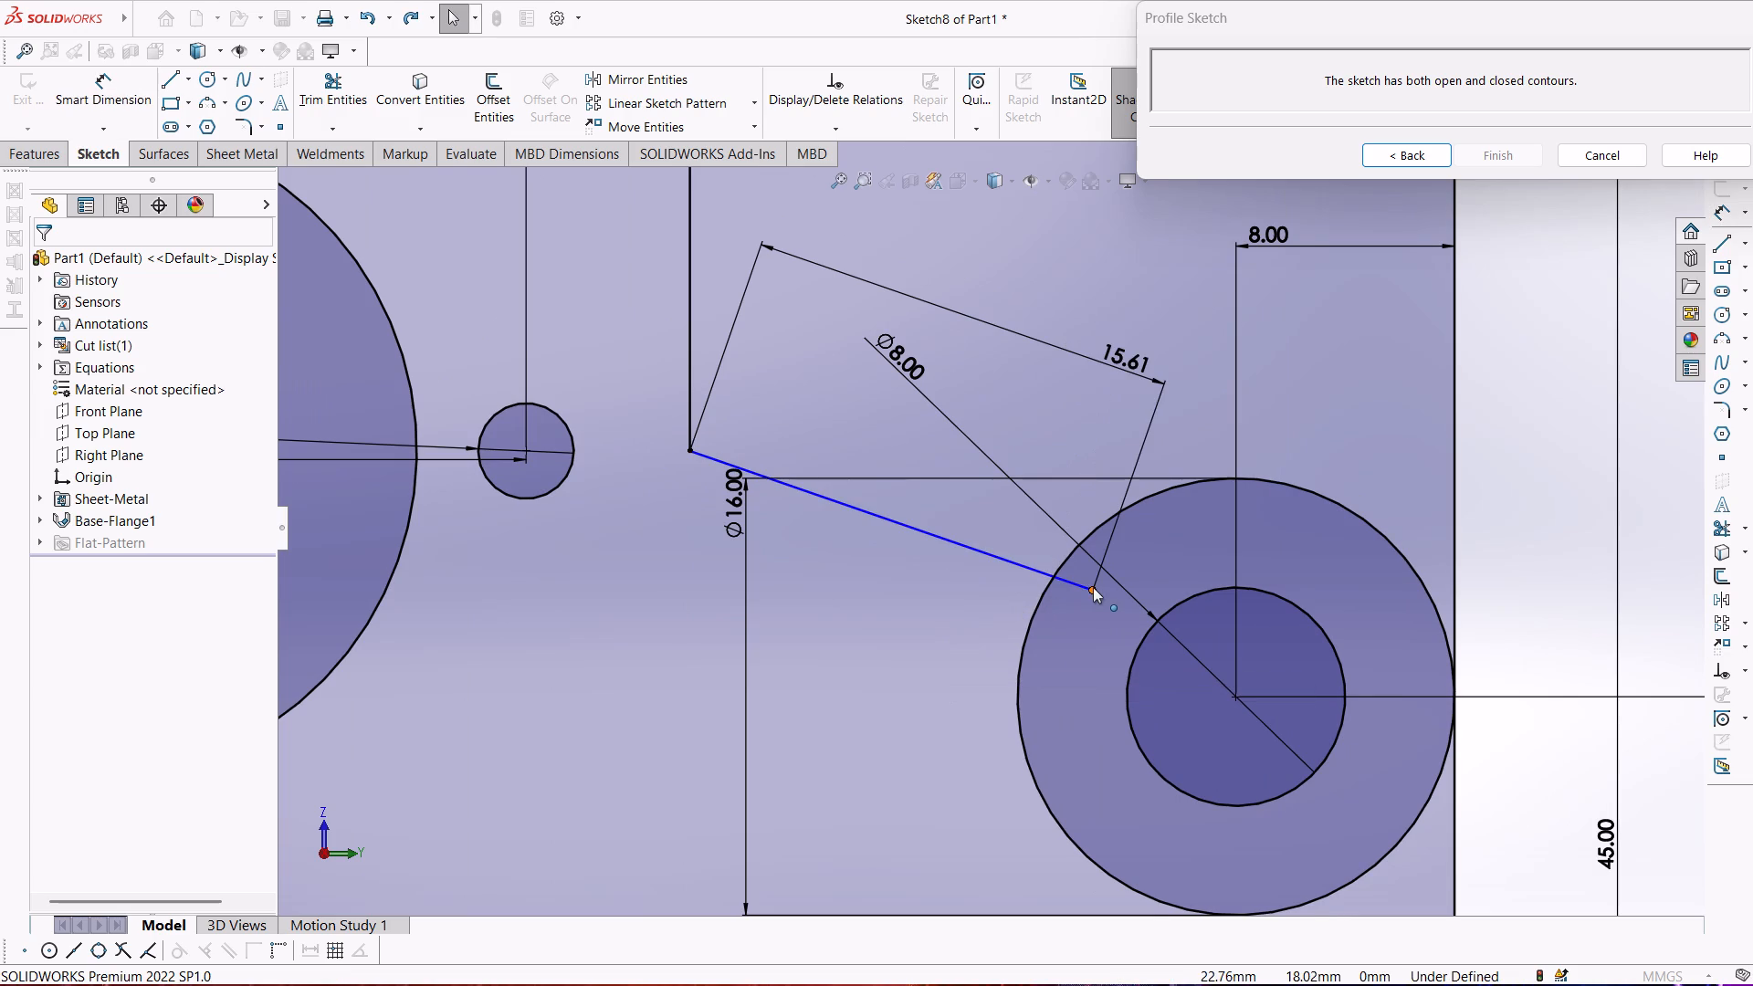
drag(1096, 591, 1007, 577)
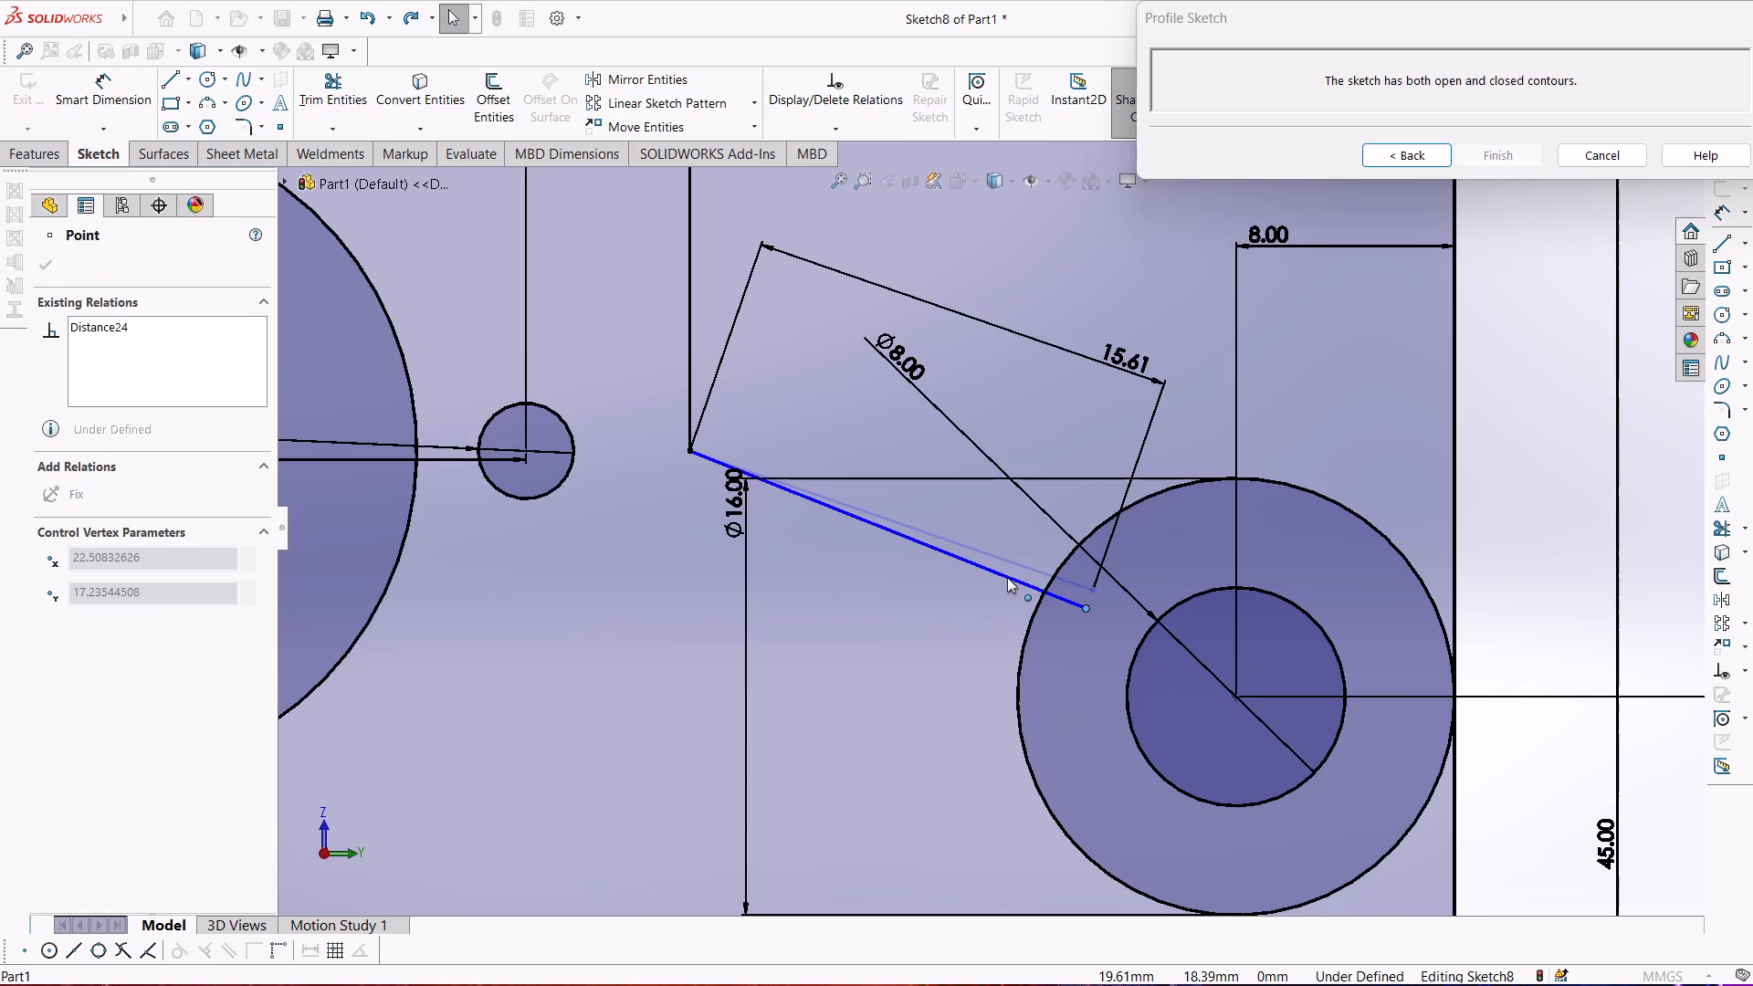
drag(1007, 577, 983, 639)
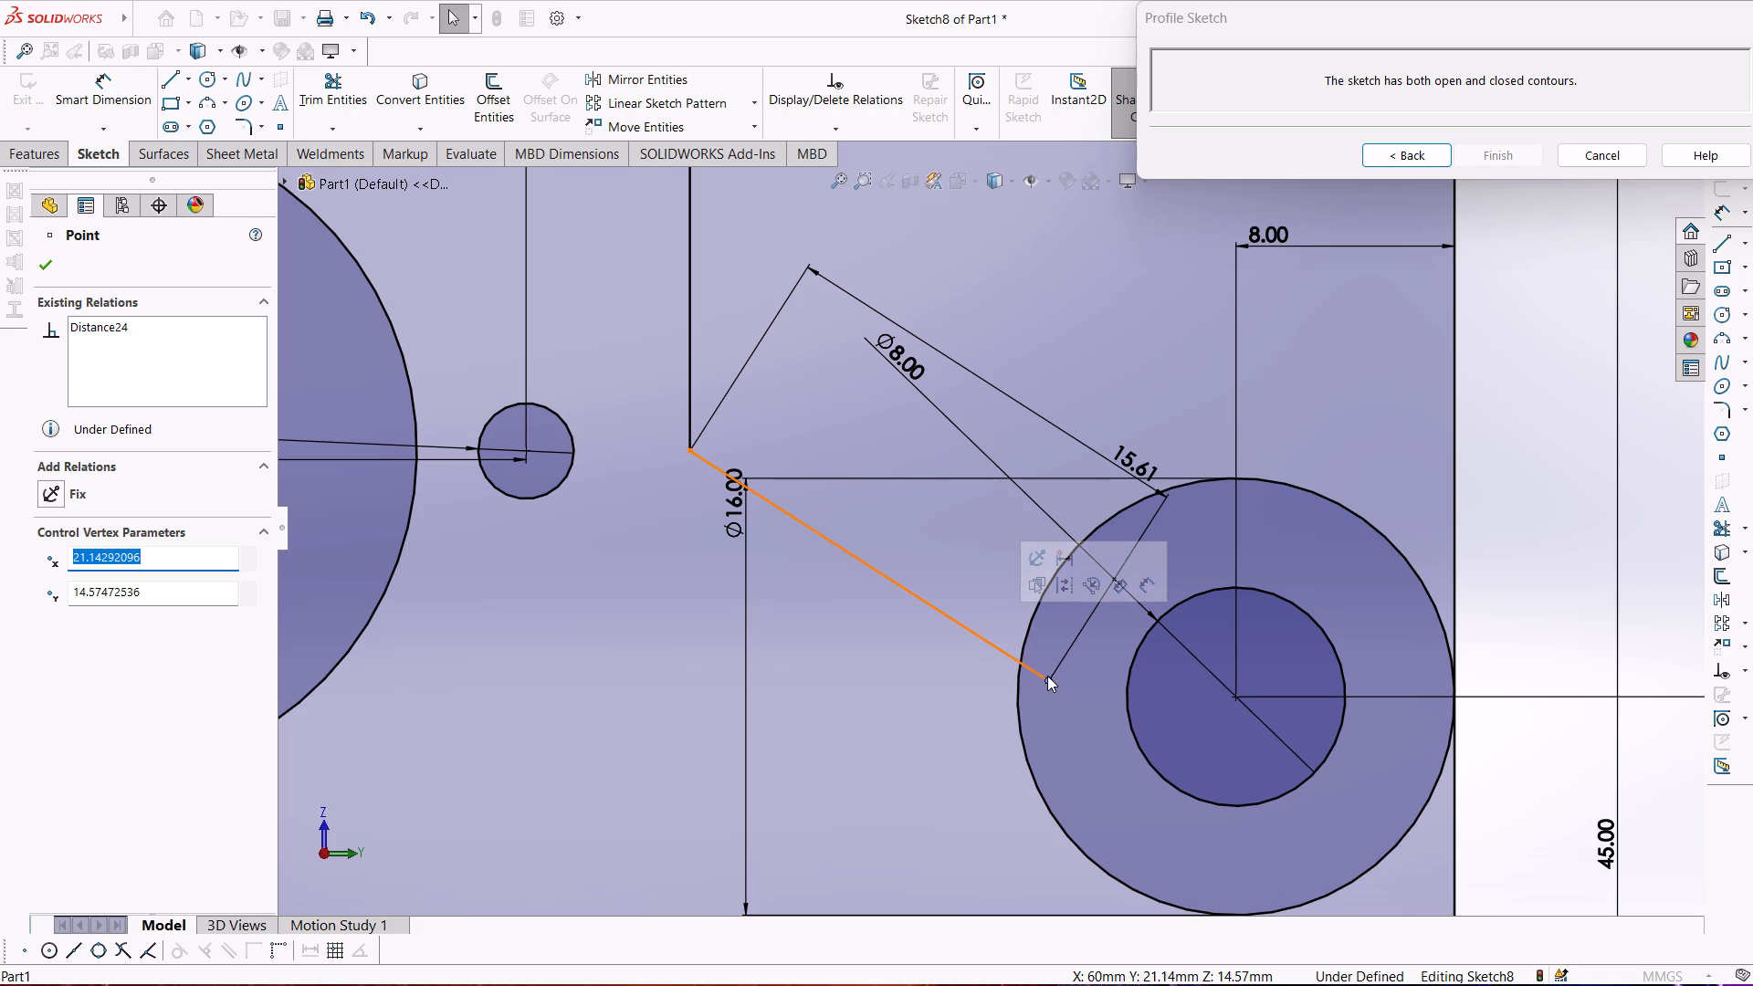
Set the sloping line's length dimension to 13.93 mm.
double_click(1133, 469)
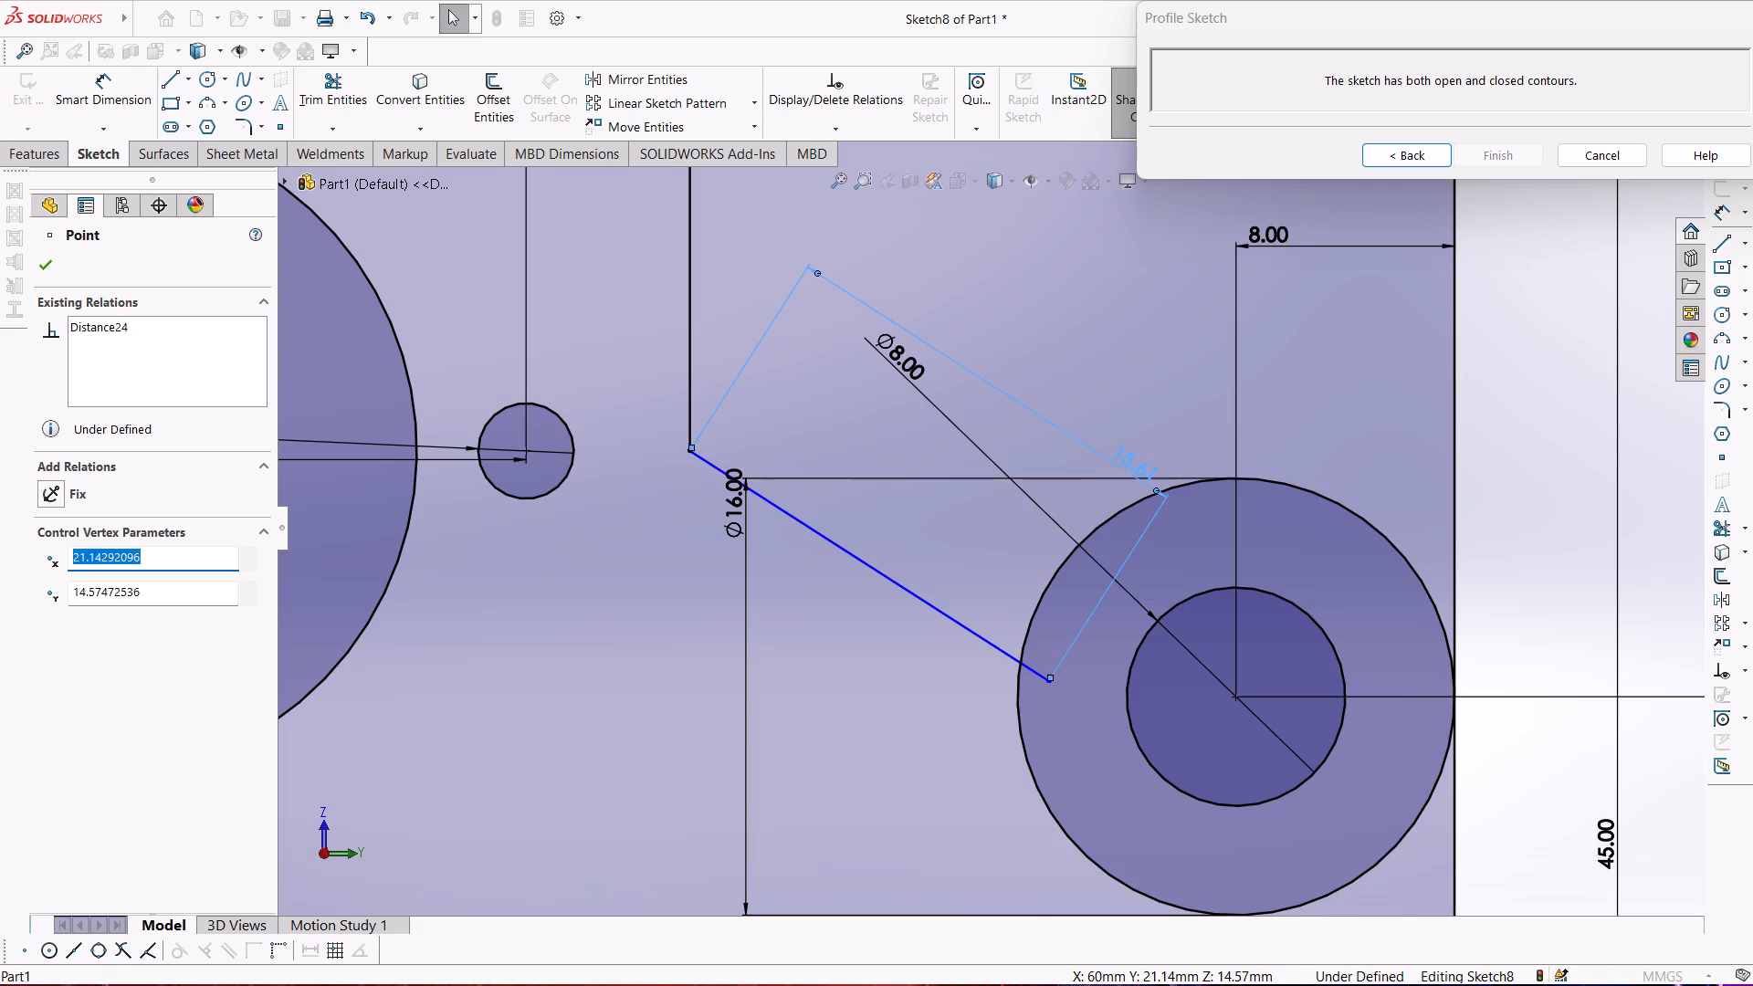
double_click(1130, 470)
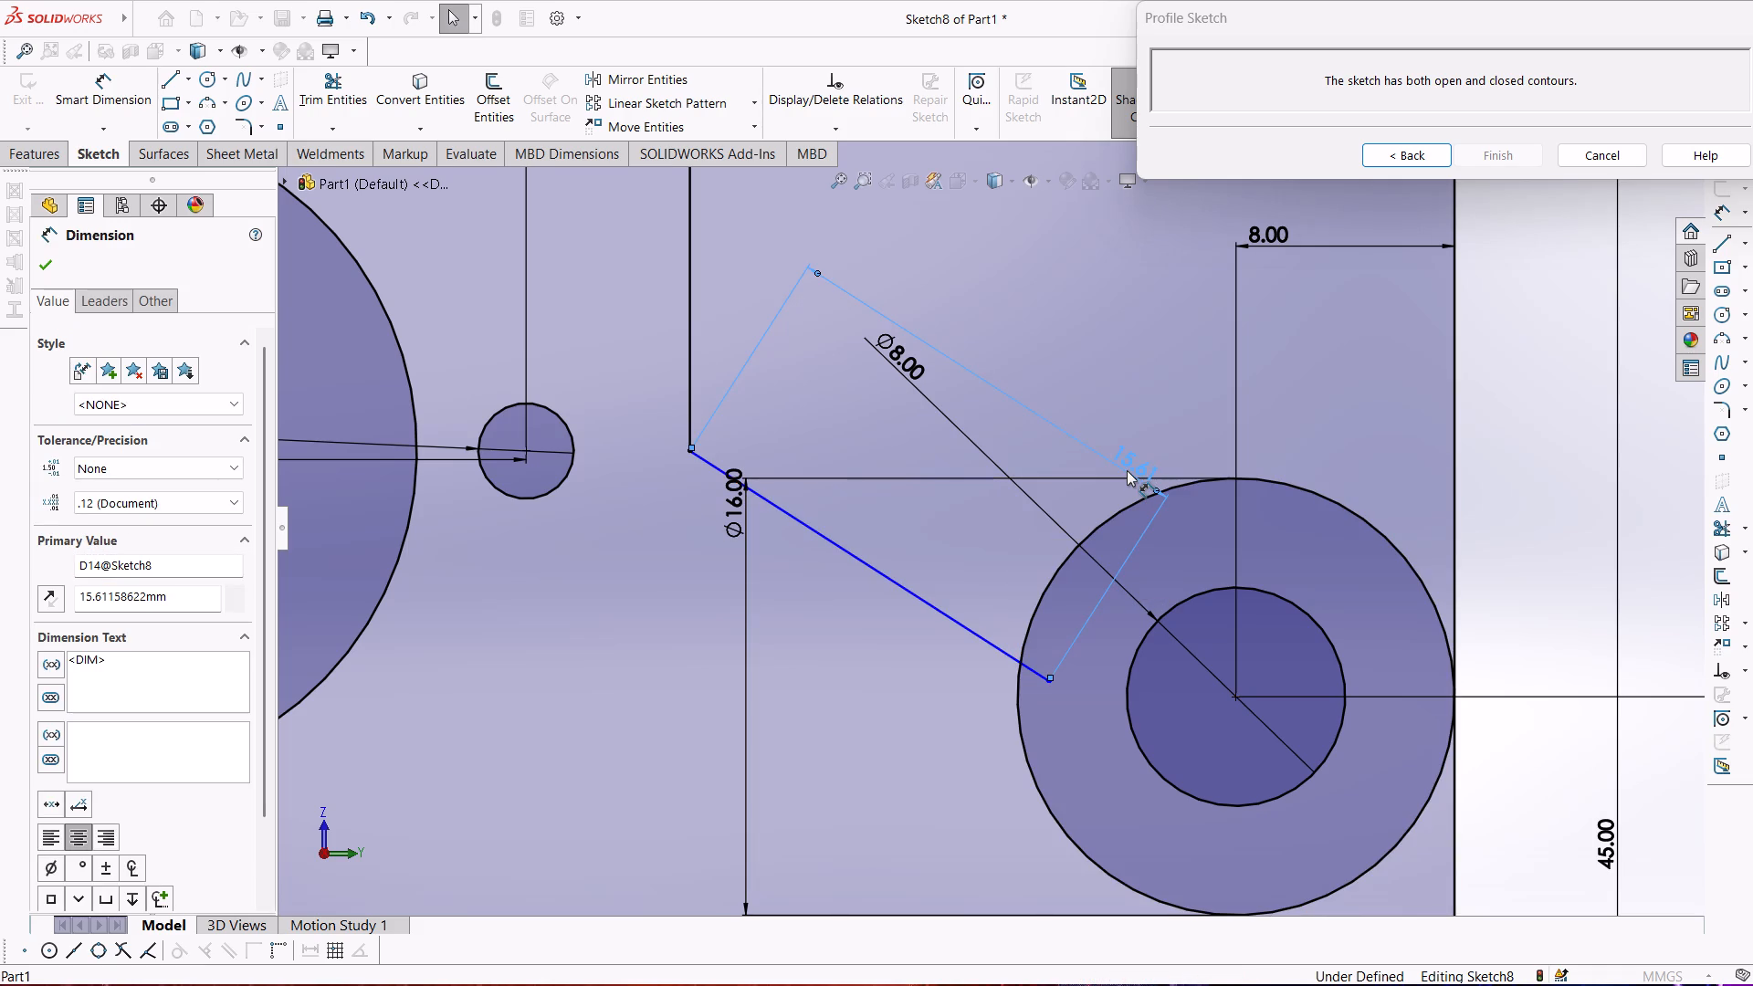
double_click(1136, 457)
text(13.)
key(9)
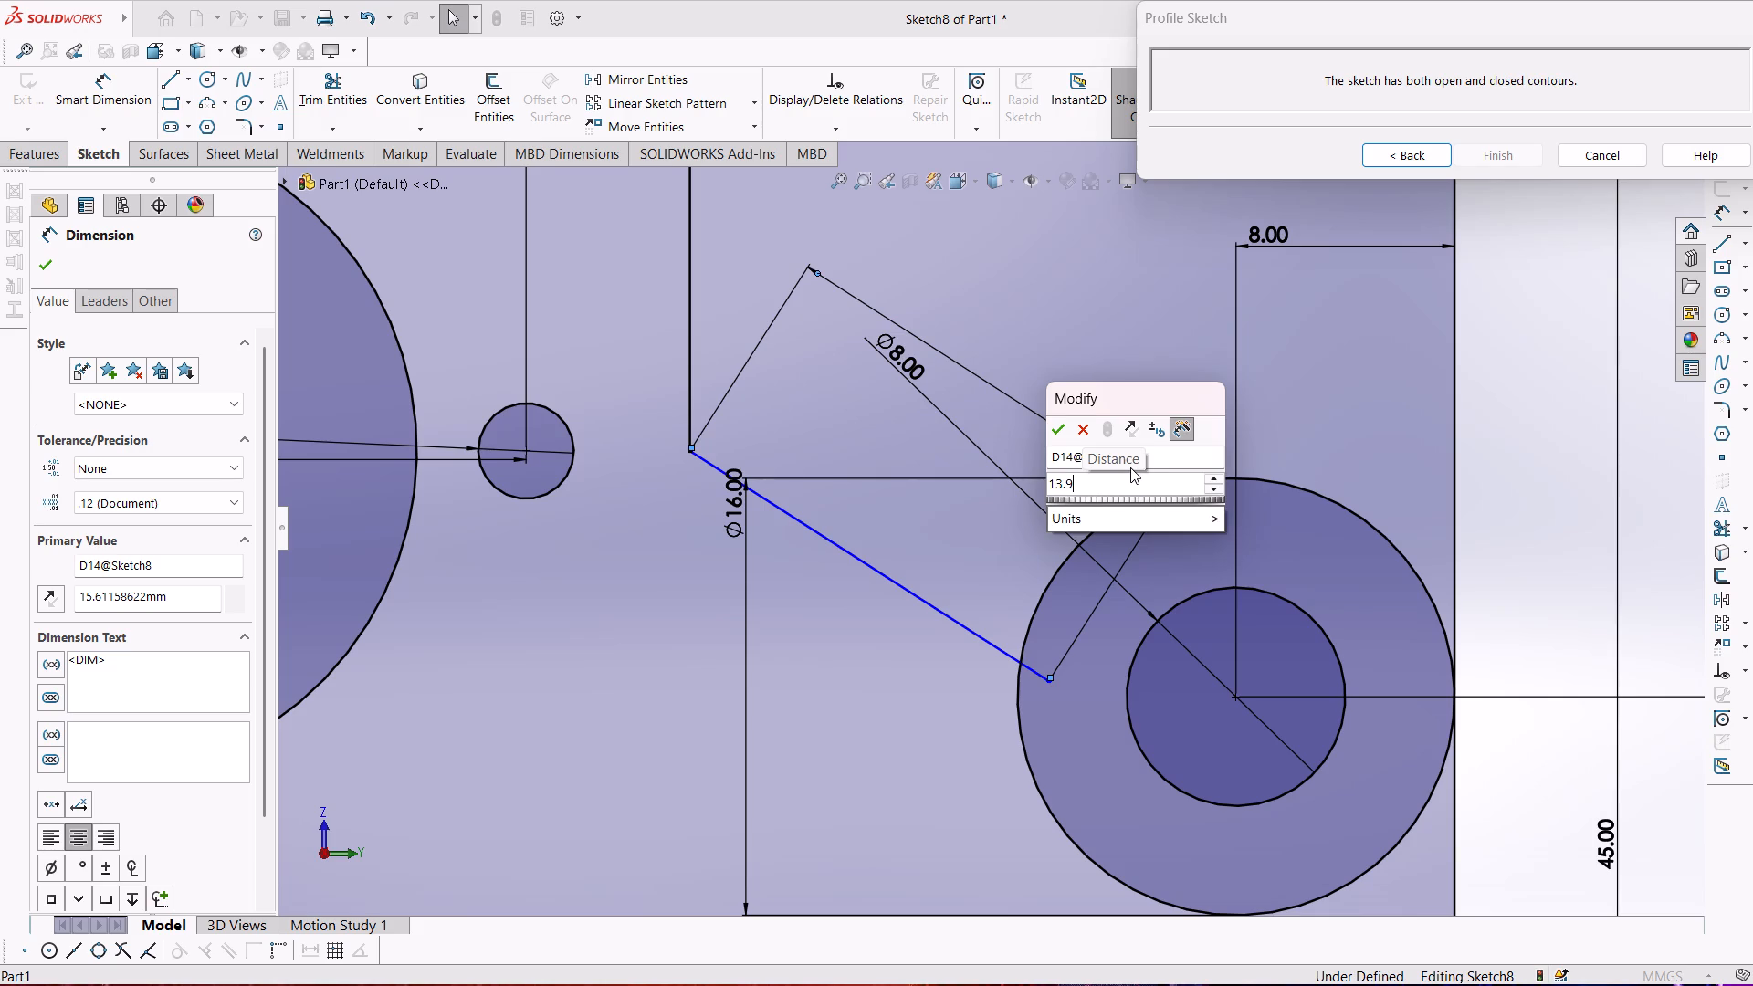
key(3)
key(Return)
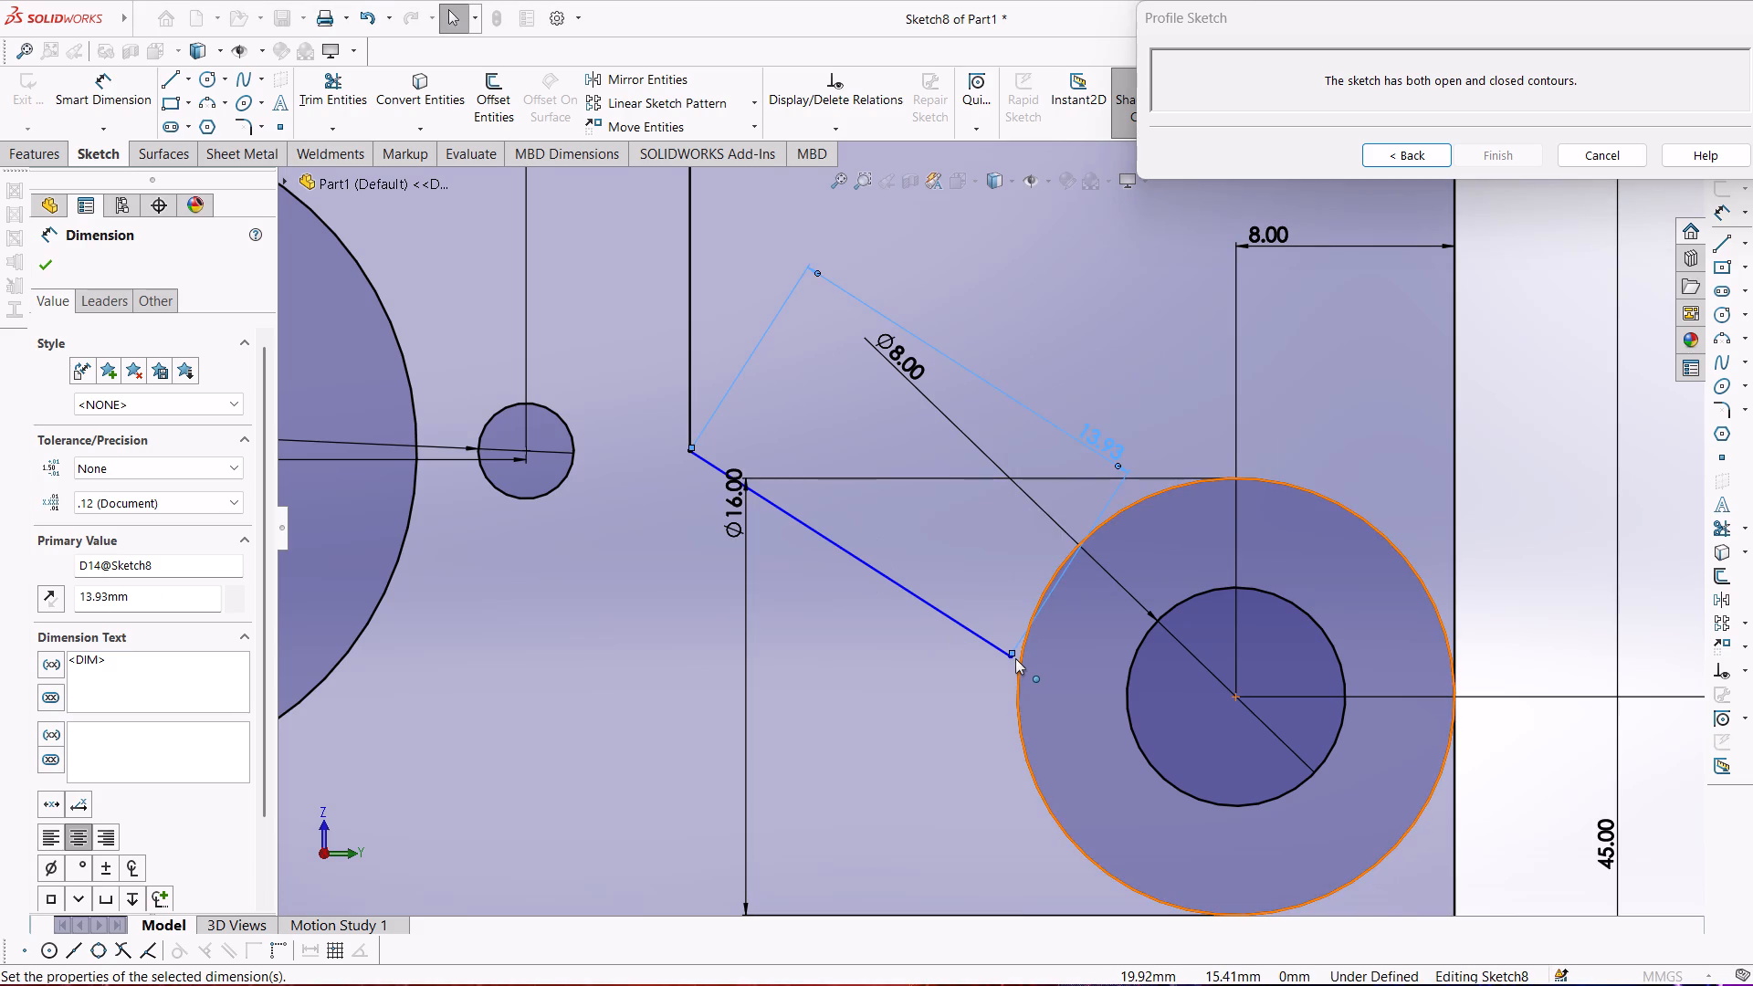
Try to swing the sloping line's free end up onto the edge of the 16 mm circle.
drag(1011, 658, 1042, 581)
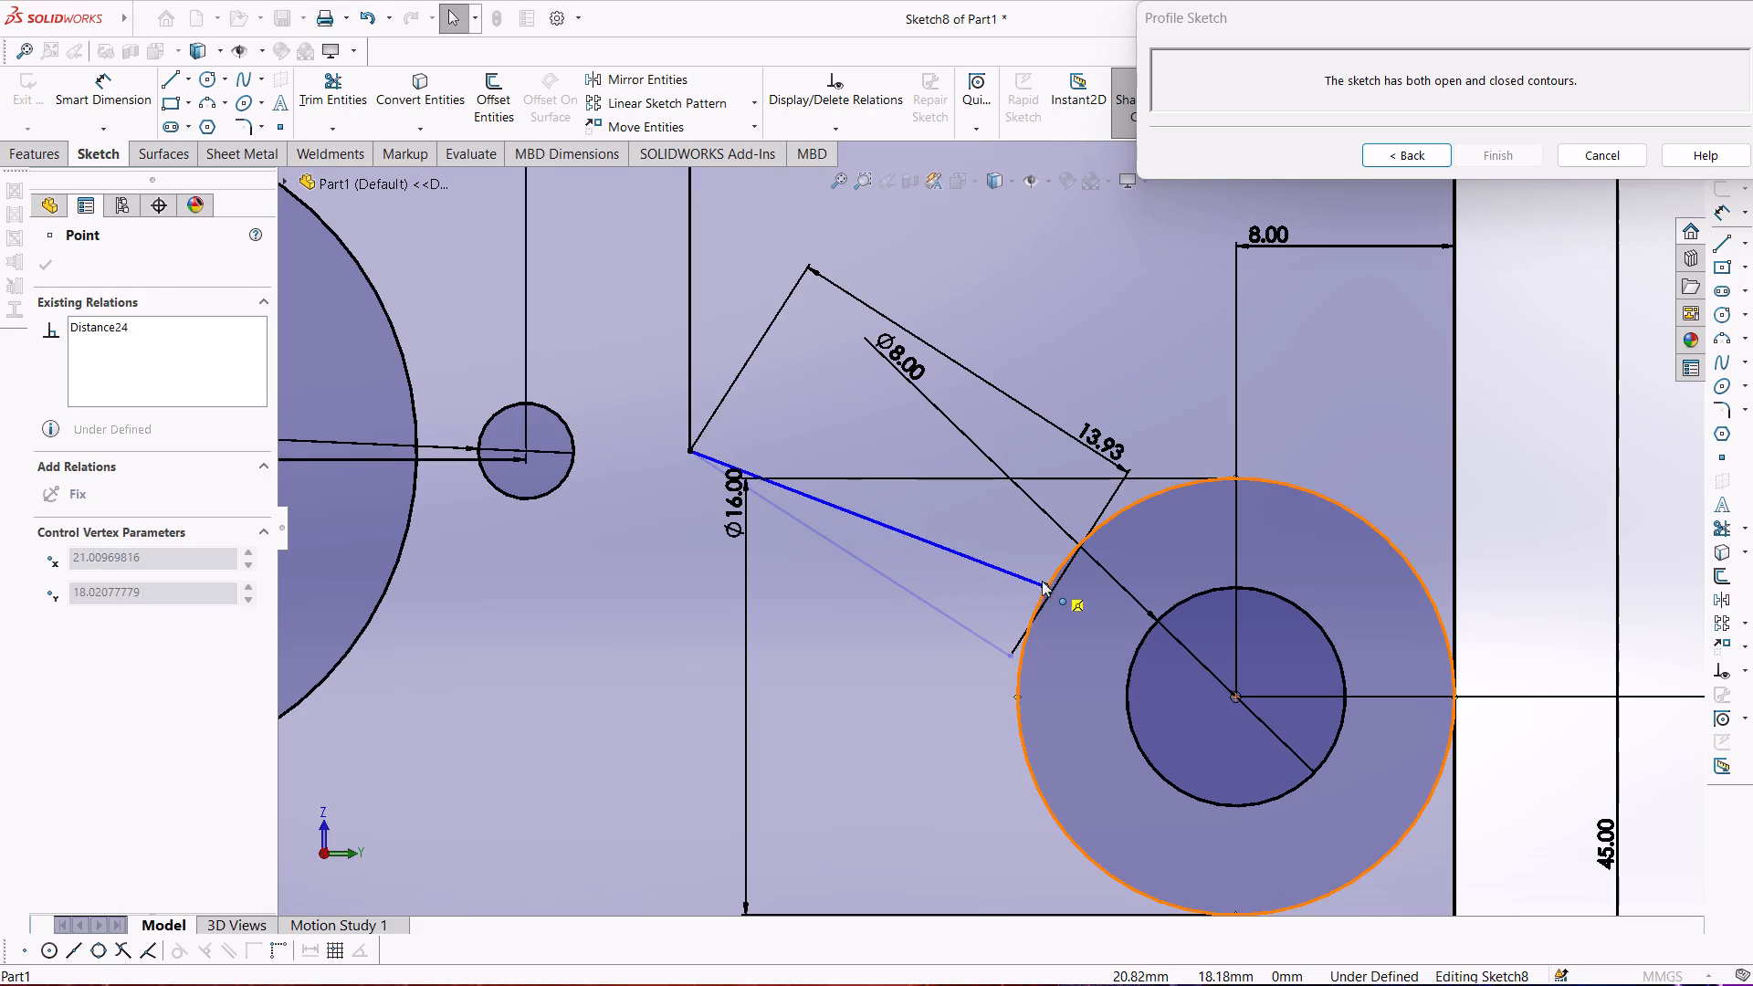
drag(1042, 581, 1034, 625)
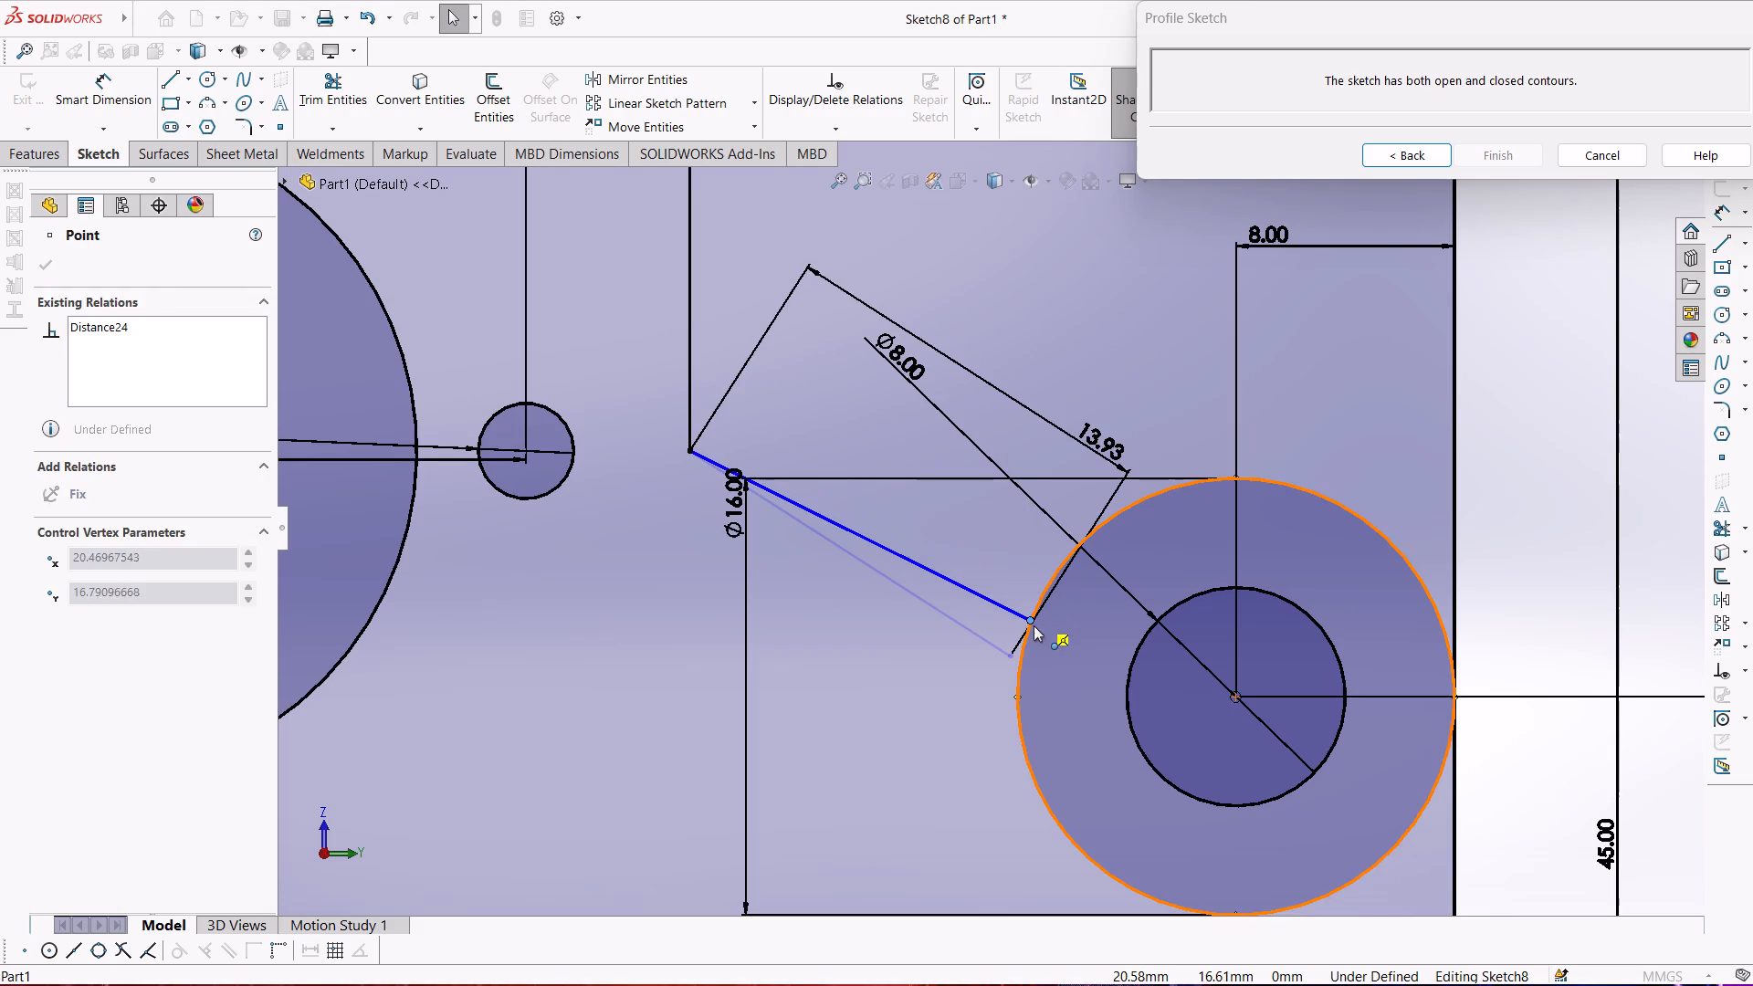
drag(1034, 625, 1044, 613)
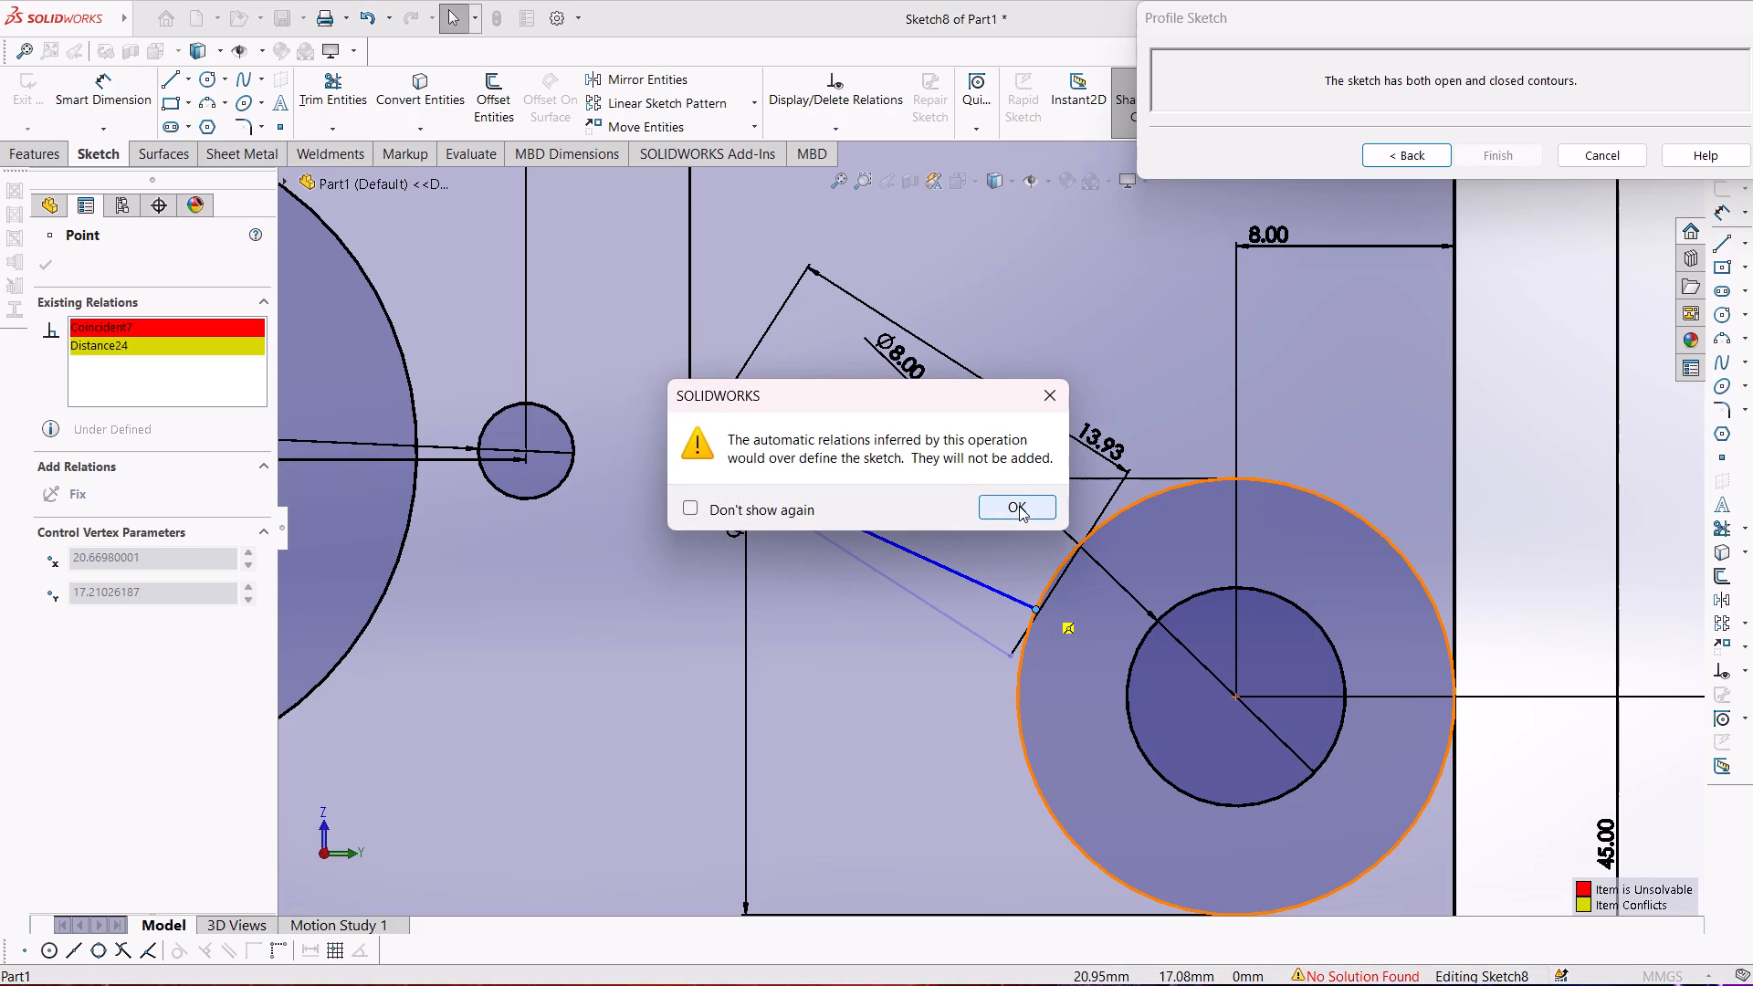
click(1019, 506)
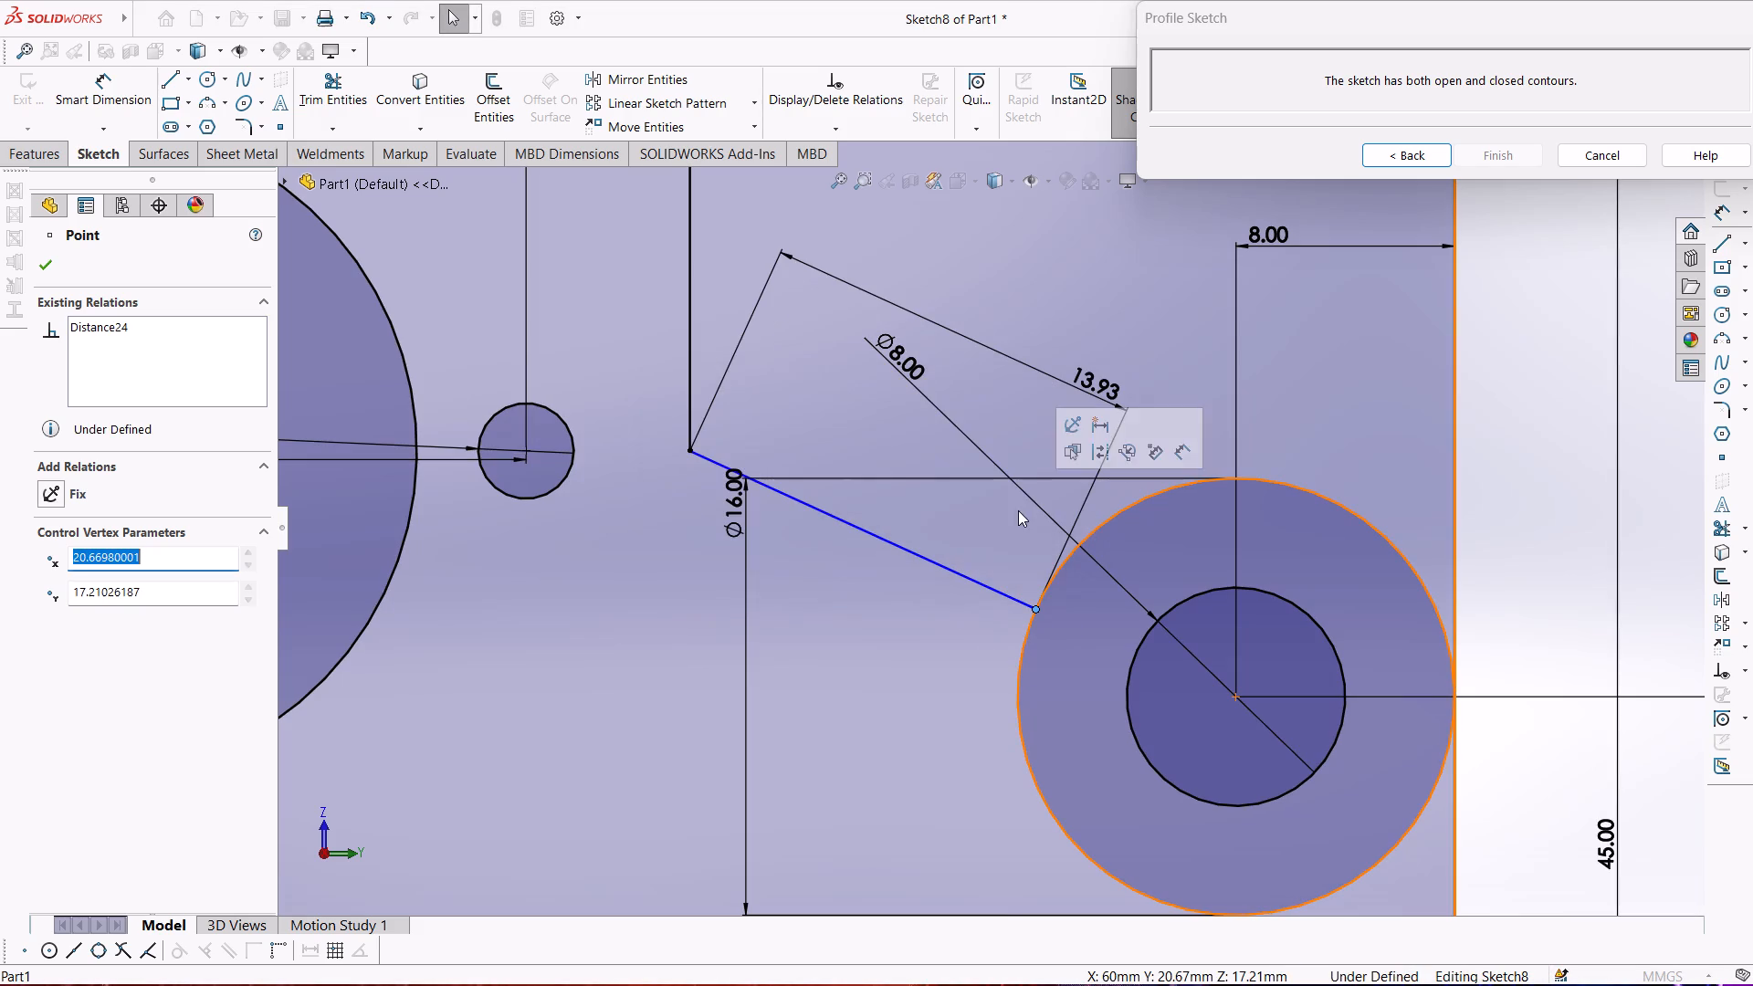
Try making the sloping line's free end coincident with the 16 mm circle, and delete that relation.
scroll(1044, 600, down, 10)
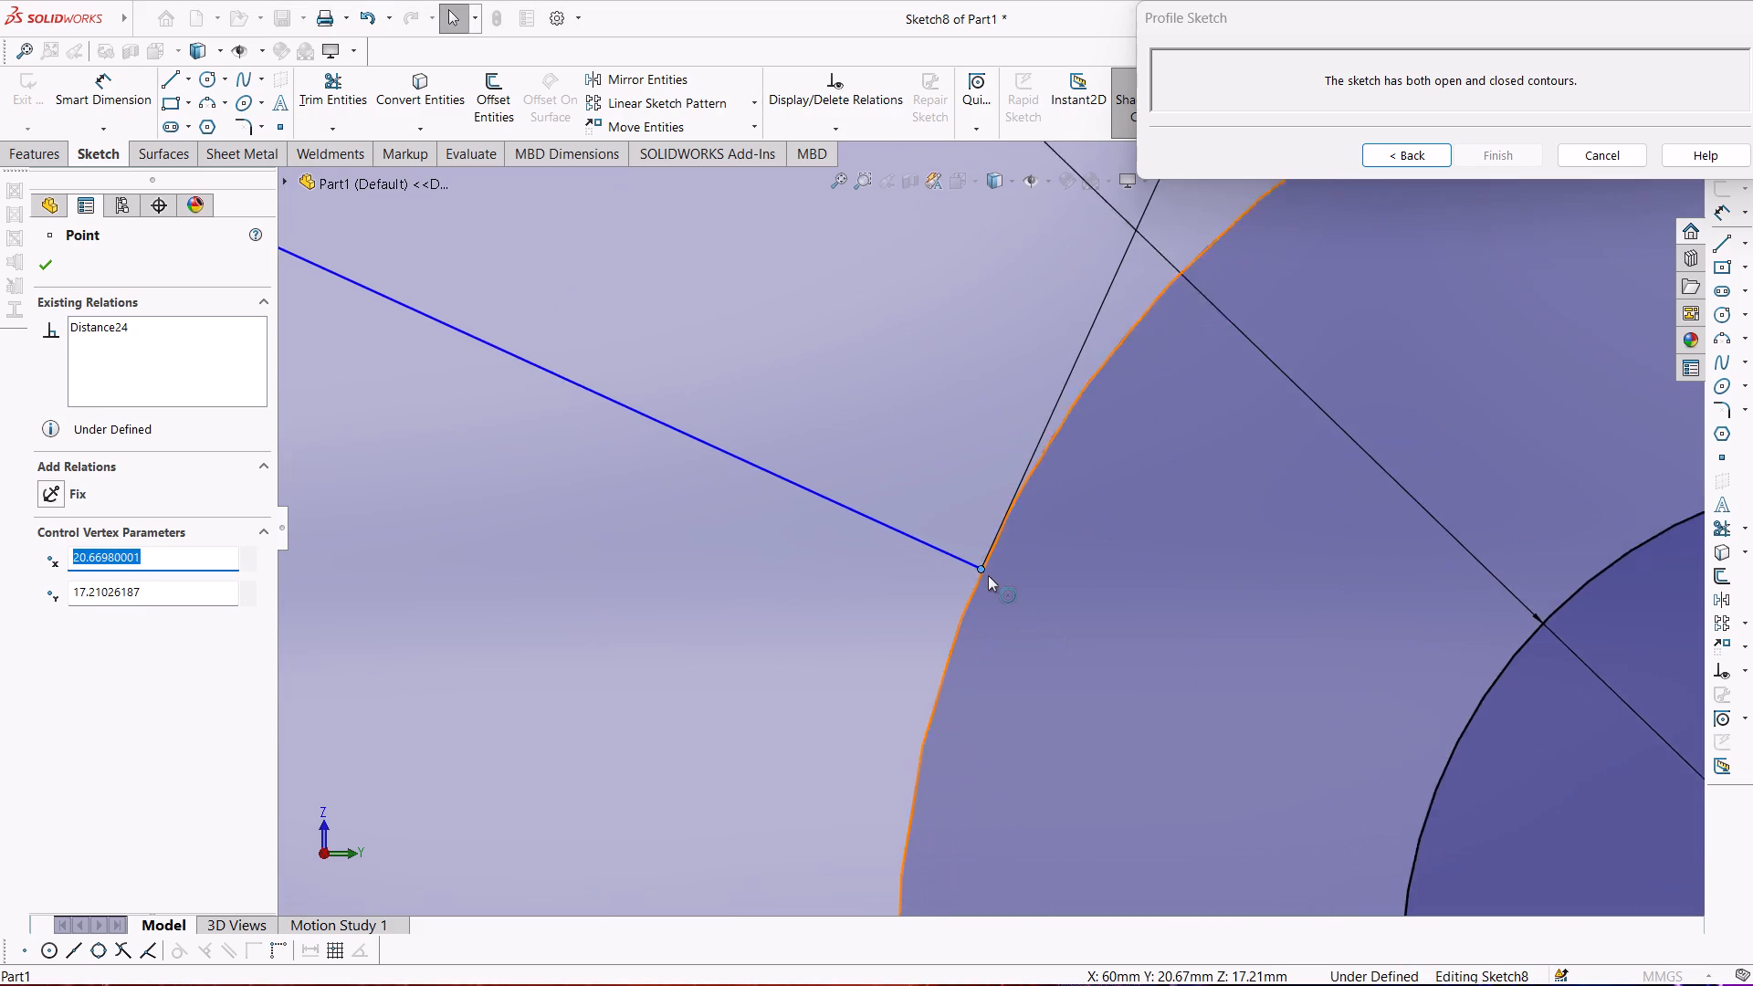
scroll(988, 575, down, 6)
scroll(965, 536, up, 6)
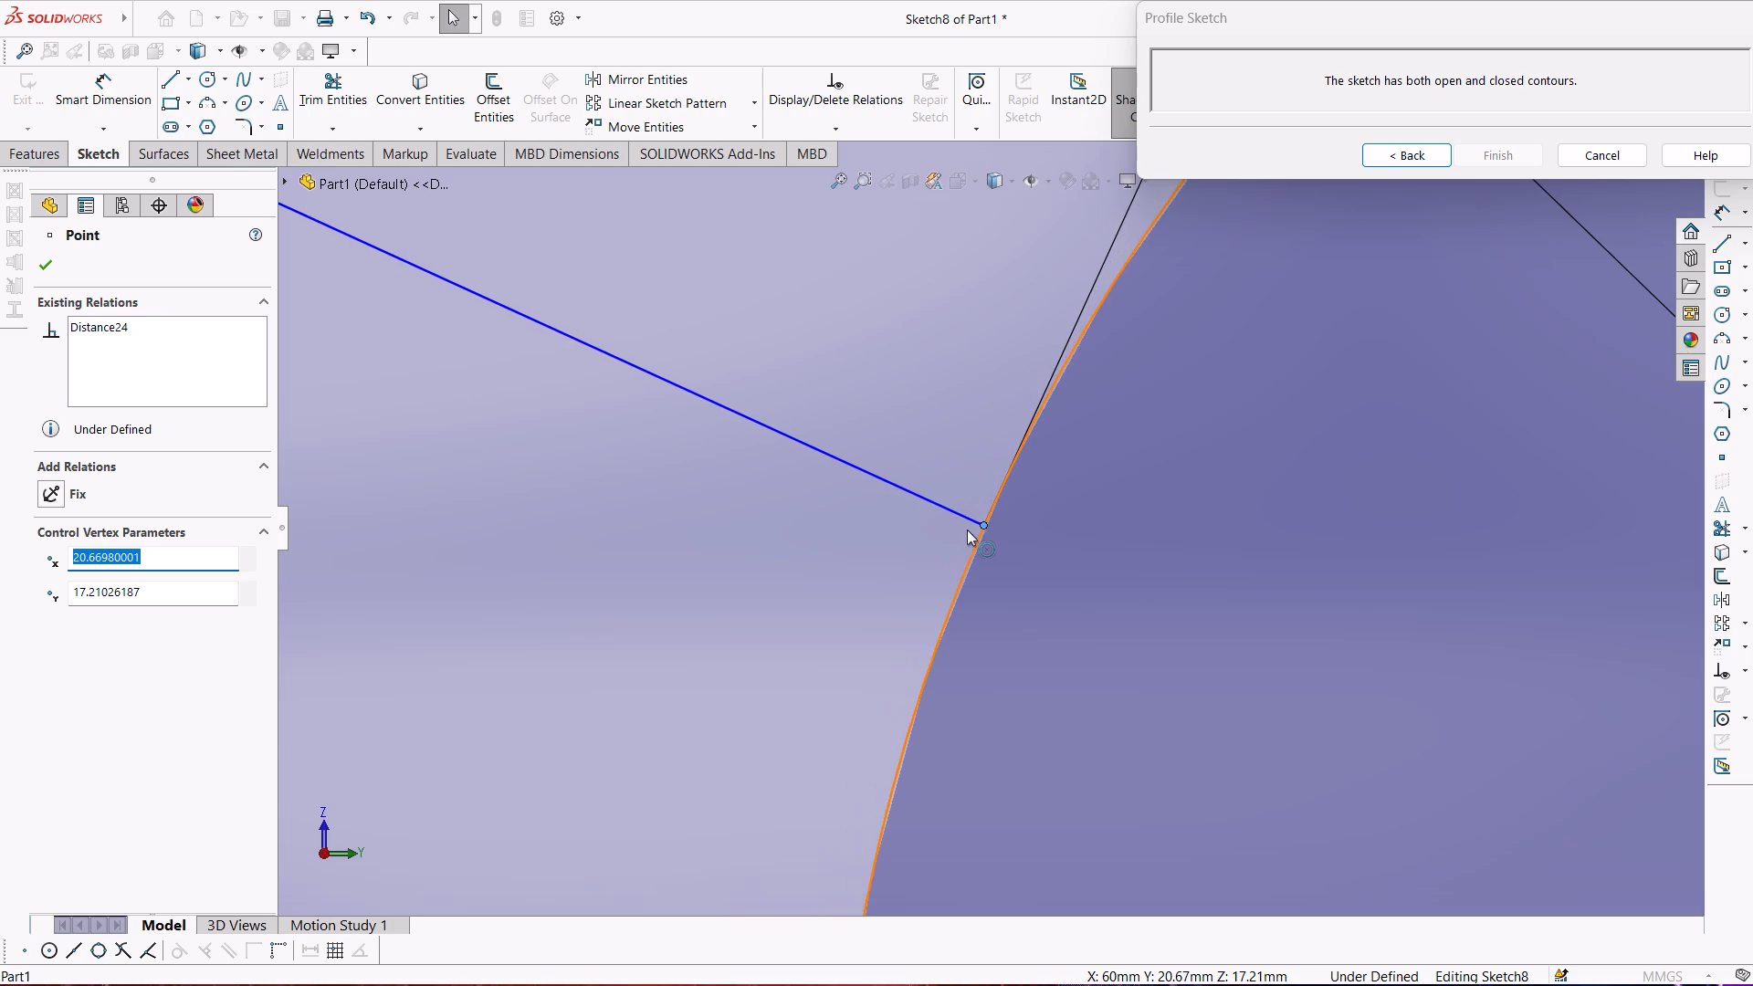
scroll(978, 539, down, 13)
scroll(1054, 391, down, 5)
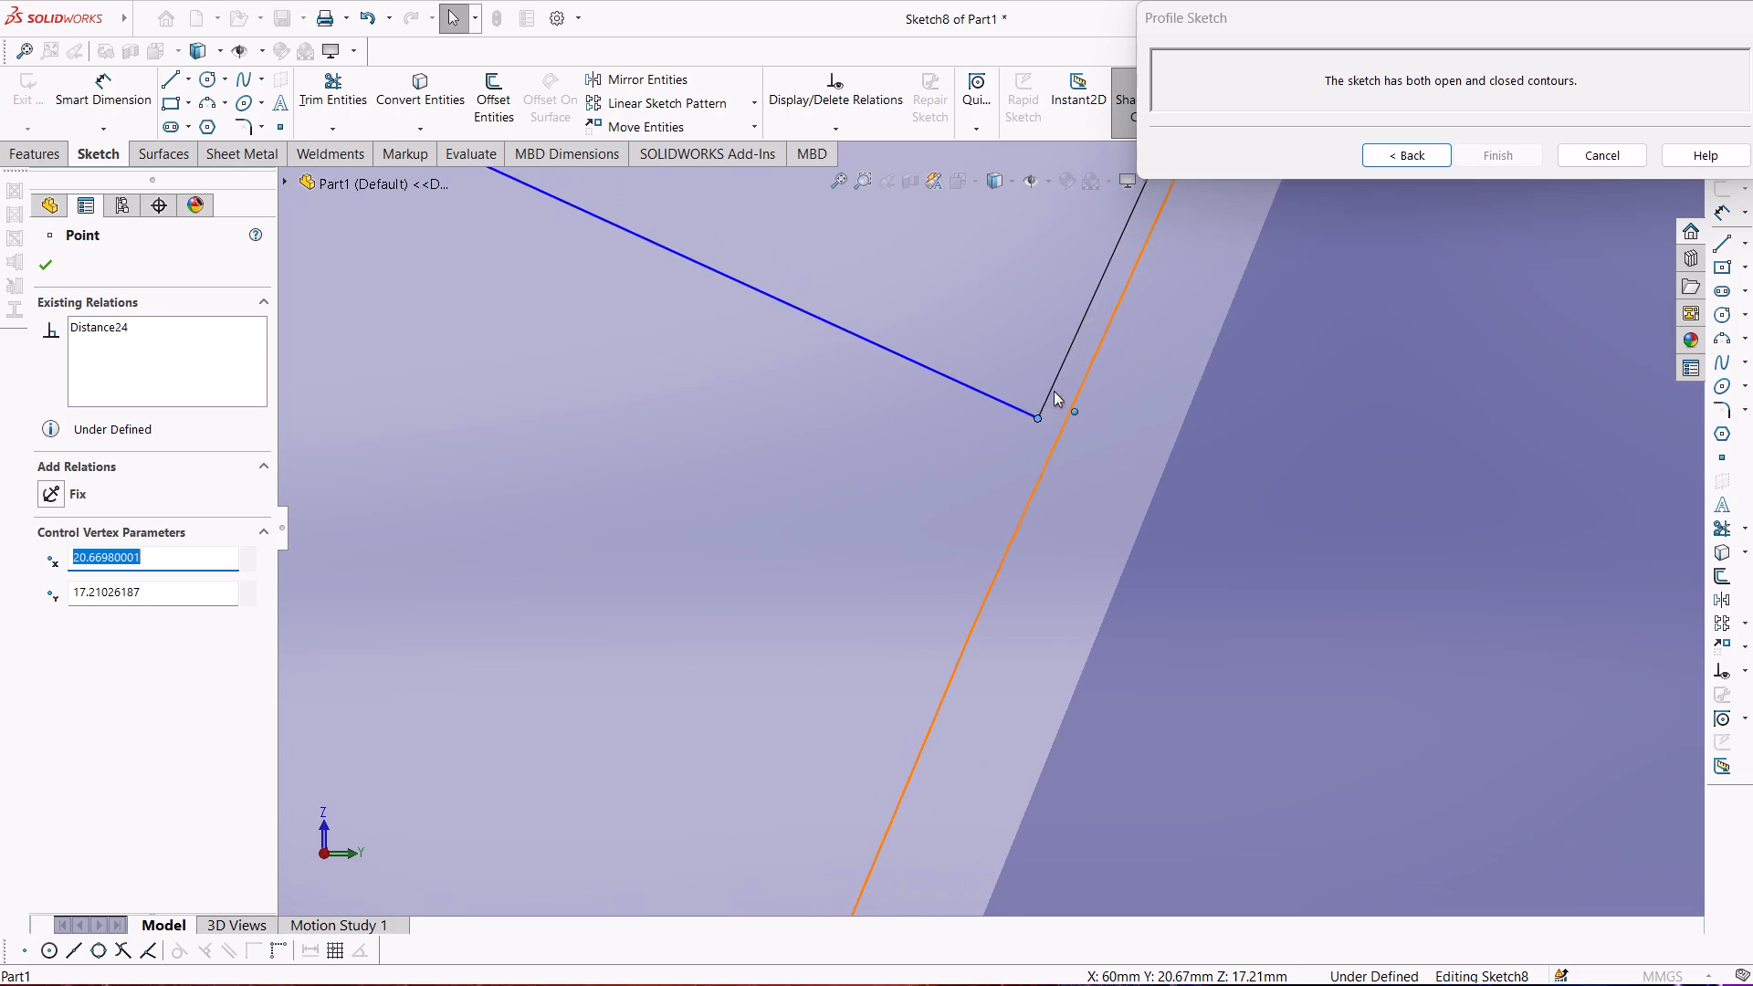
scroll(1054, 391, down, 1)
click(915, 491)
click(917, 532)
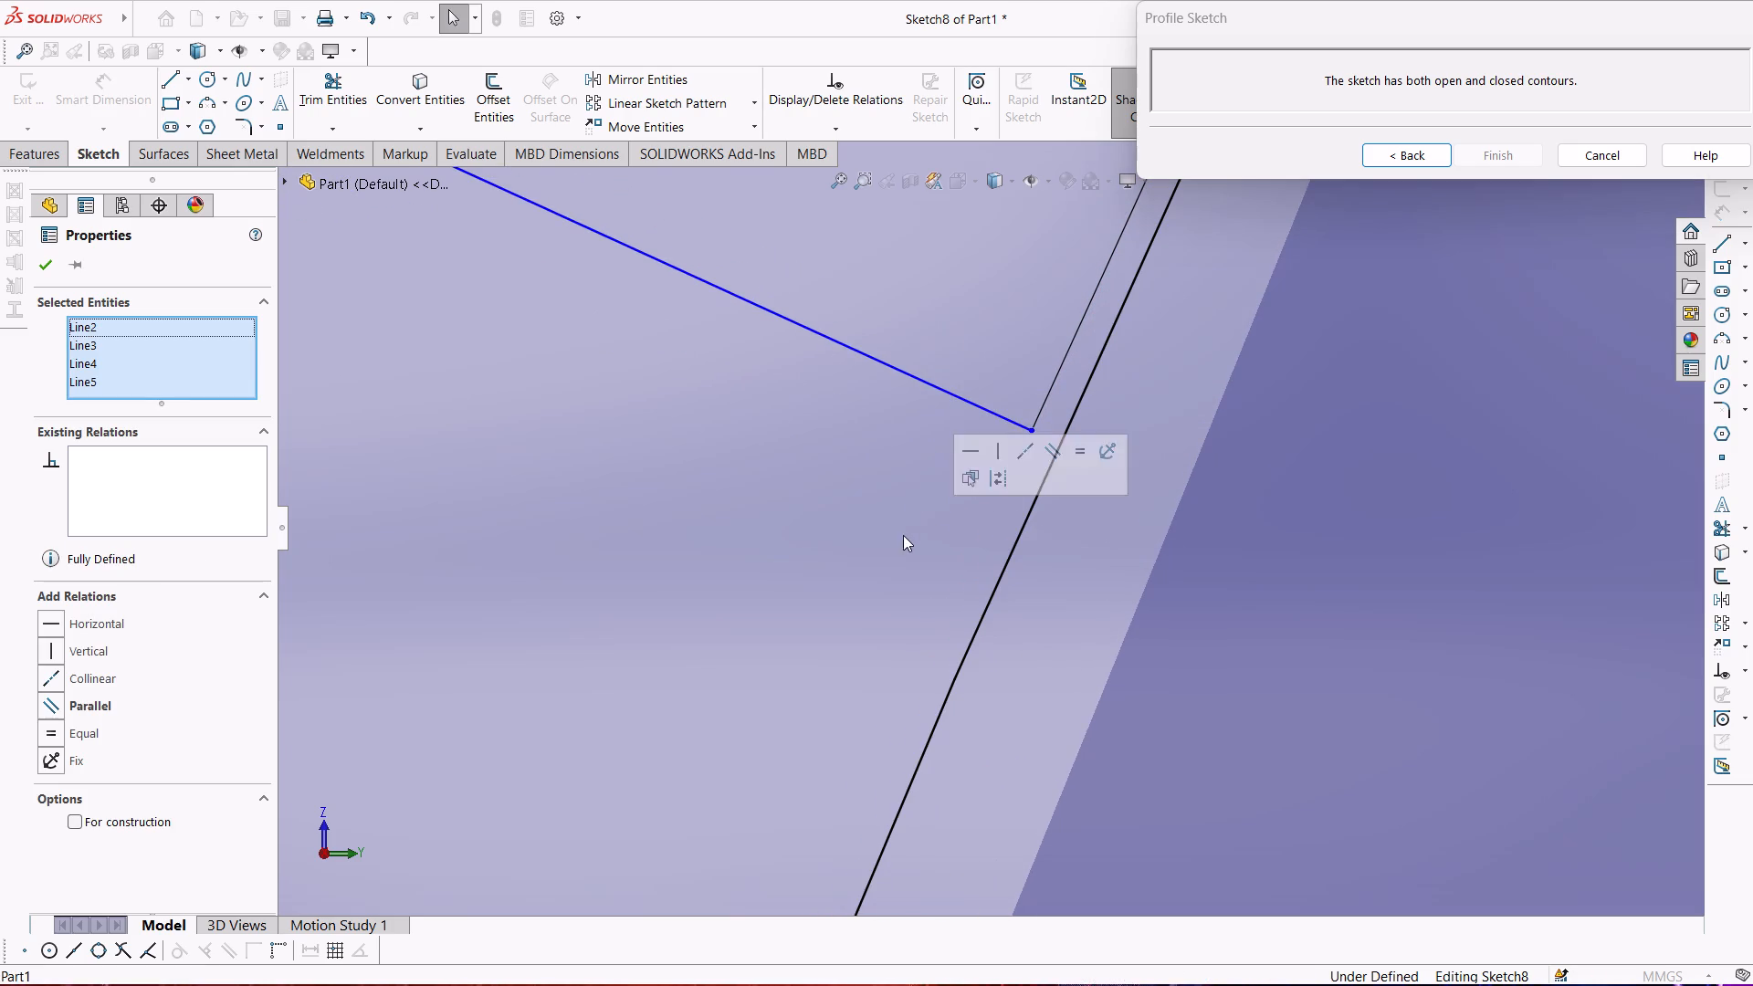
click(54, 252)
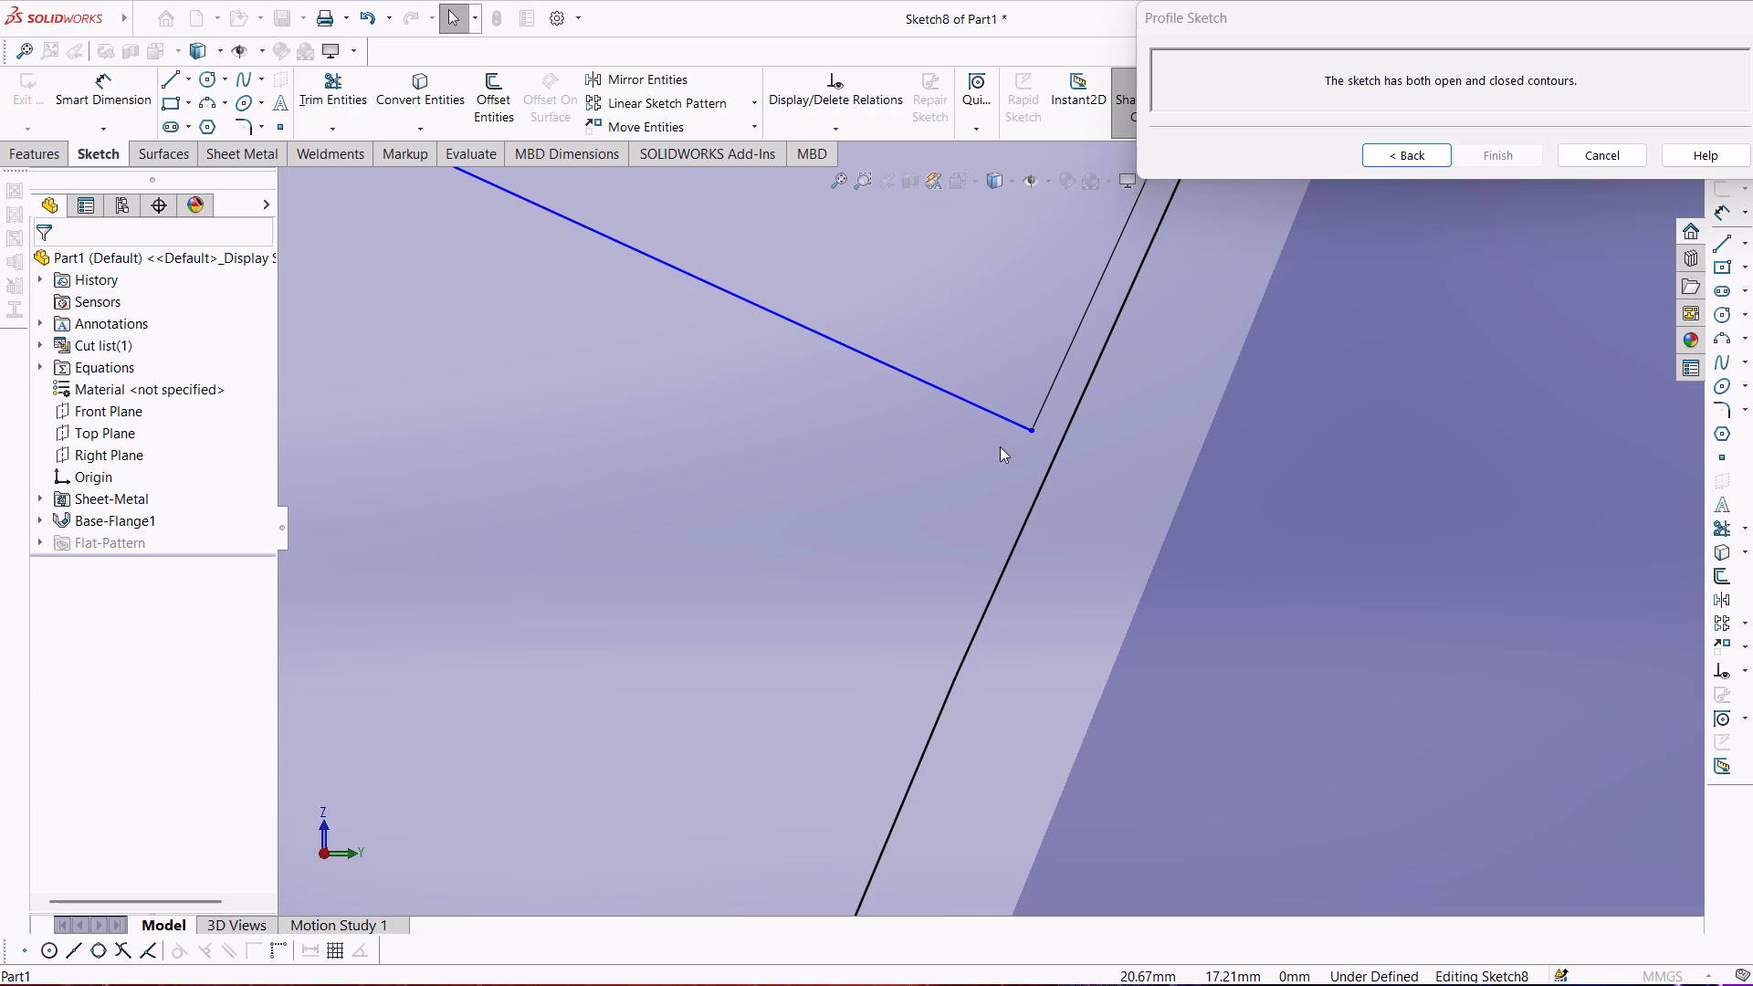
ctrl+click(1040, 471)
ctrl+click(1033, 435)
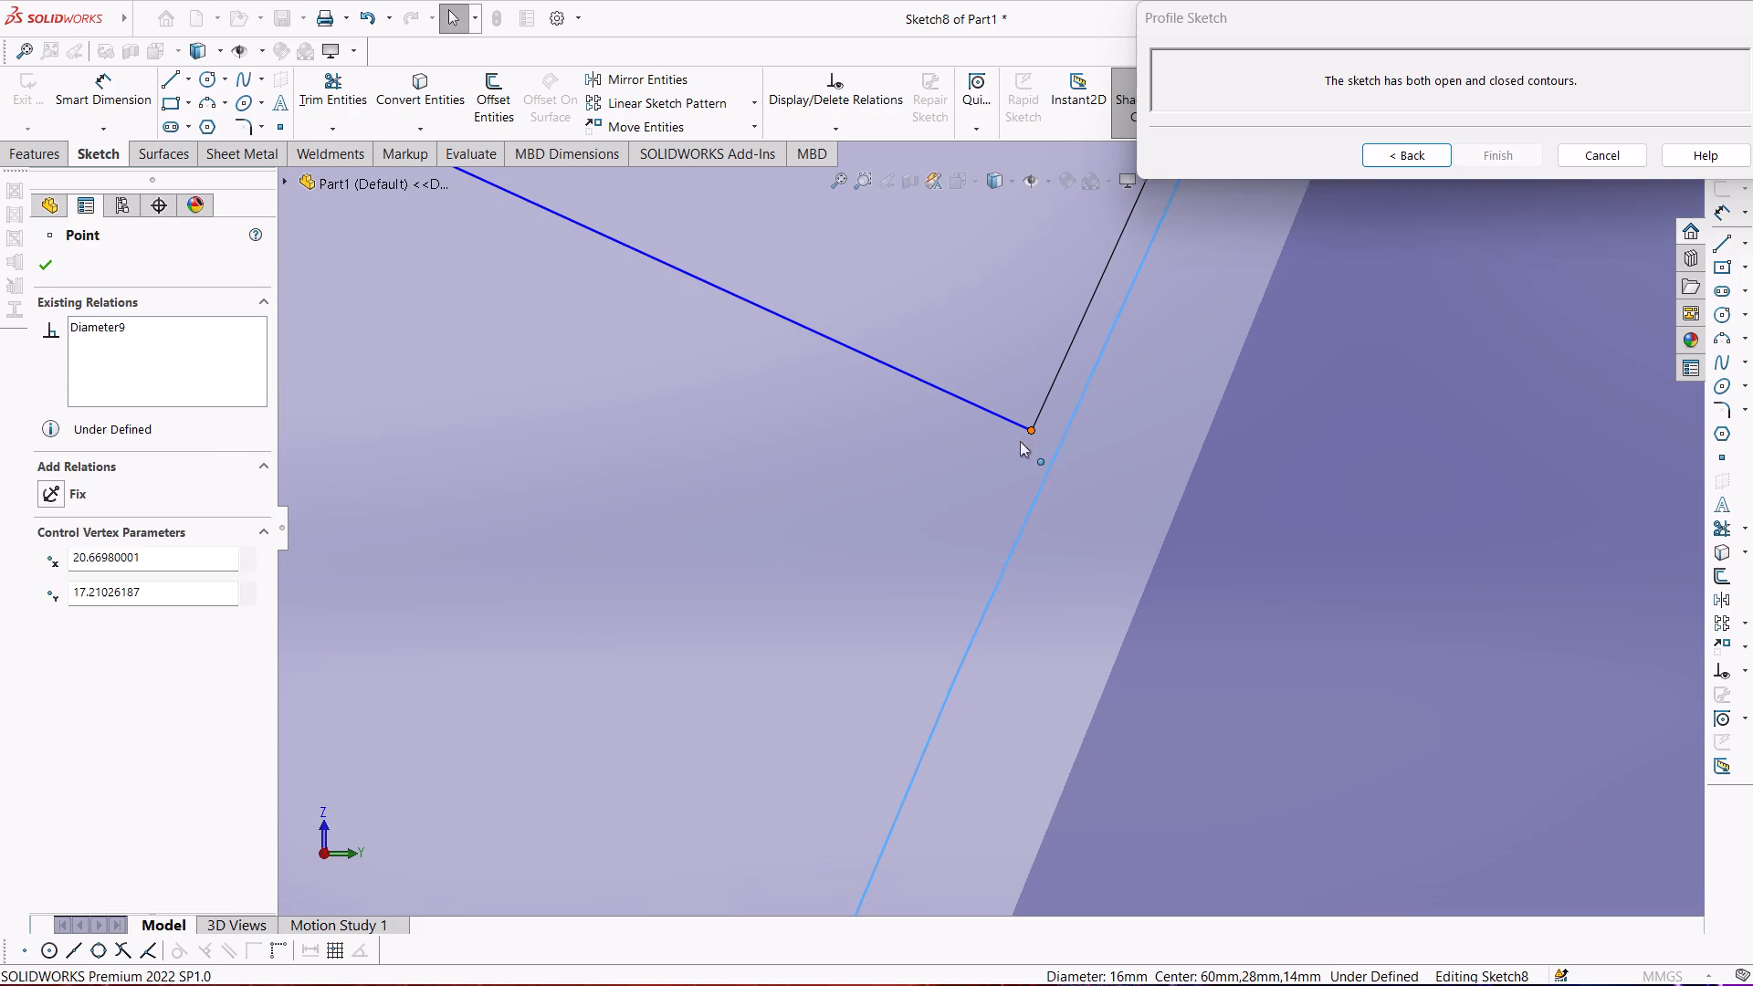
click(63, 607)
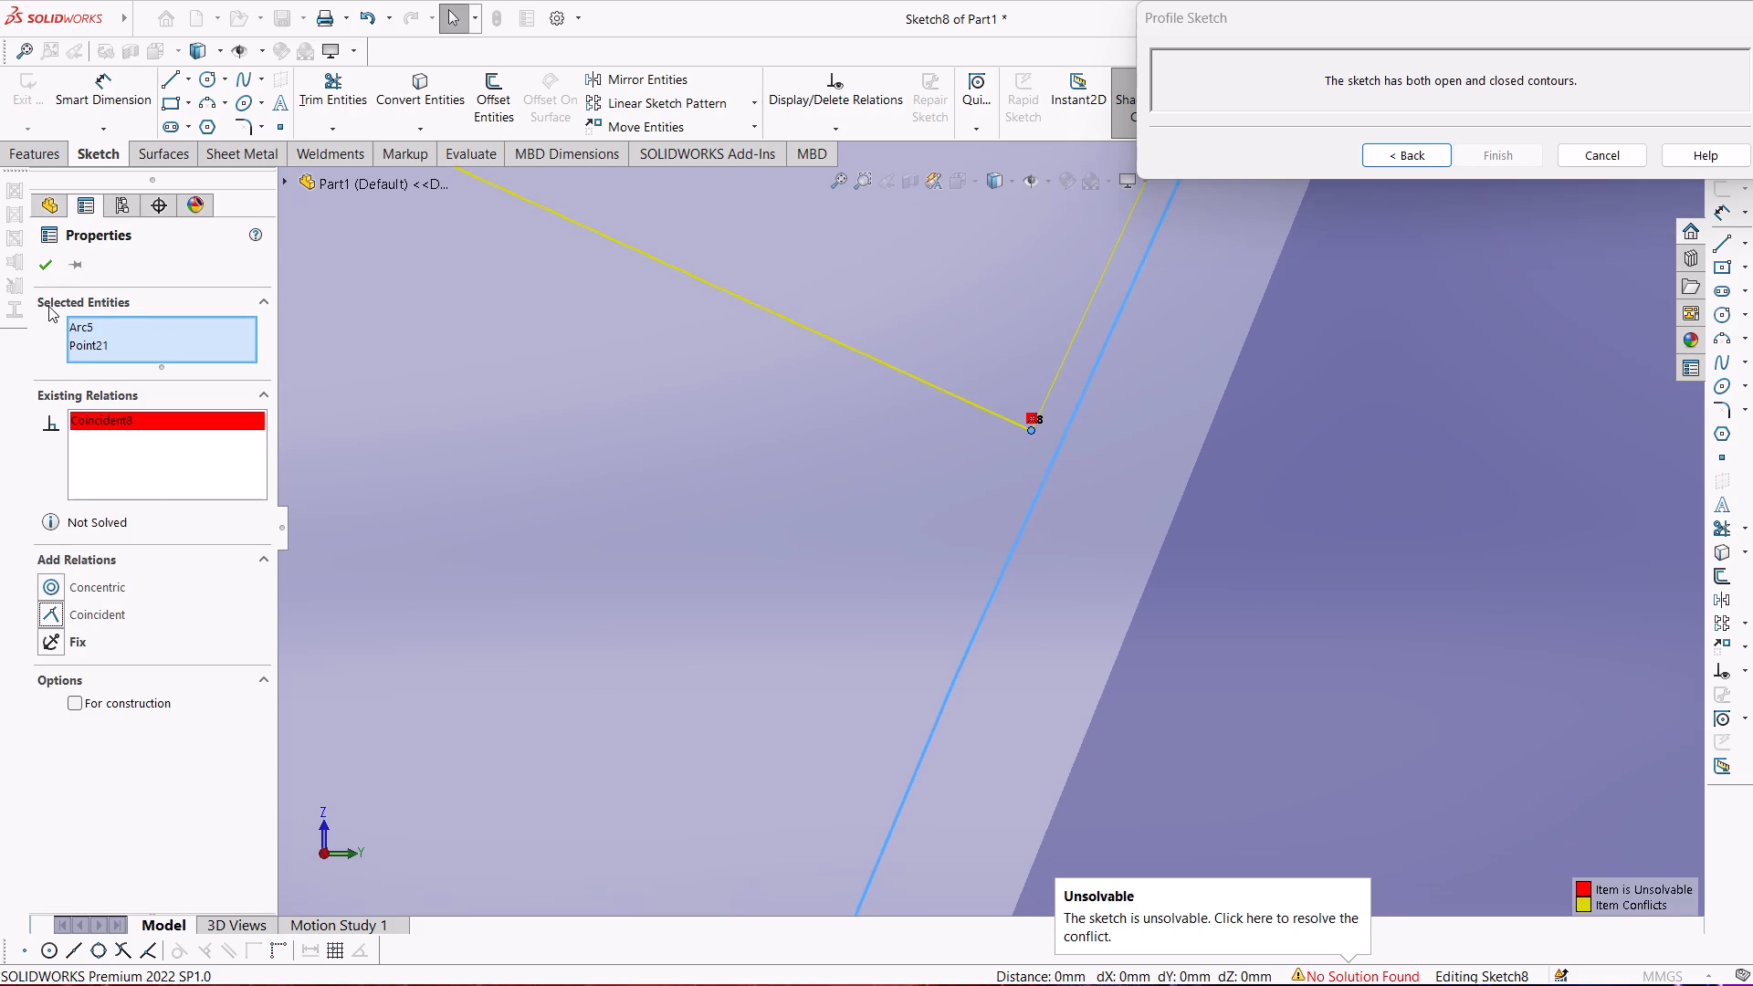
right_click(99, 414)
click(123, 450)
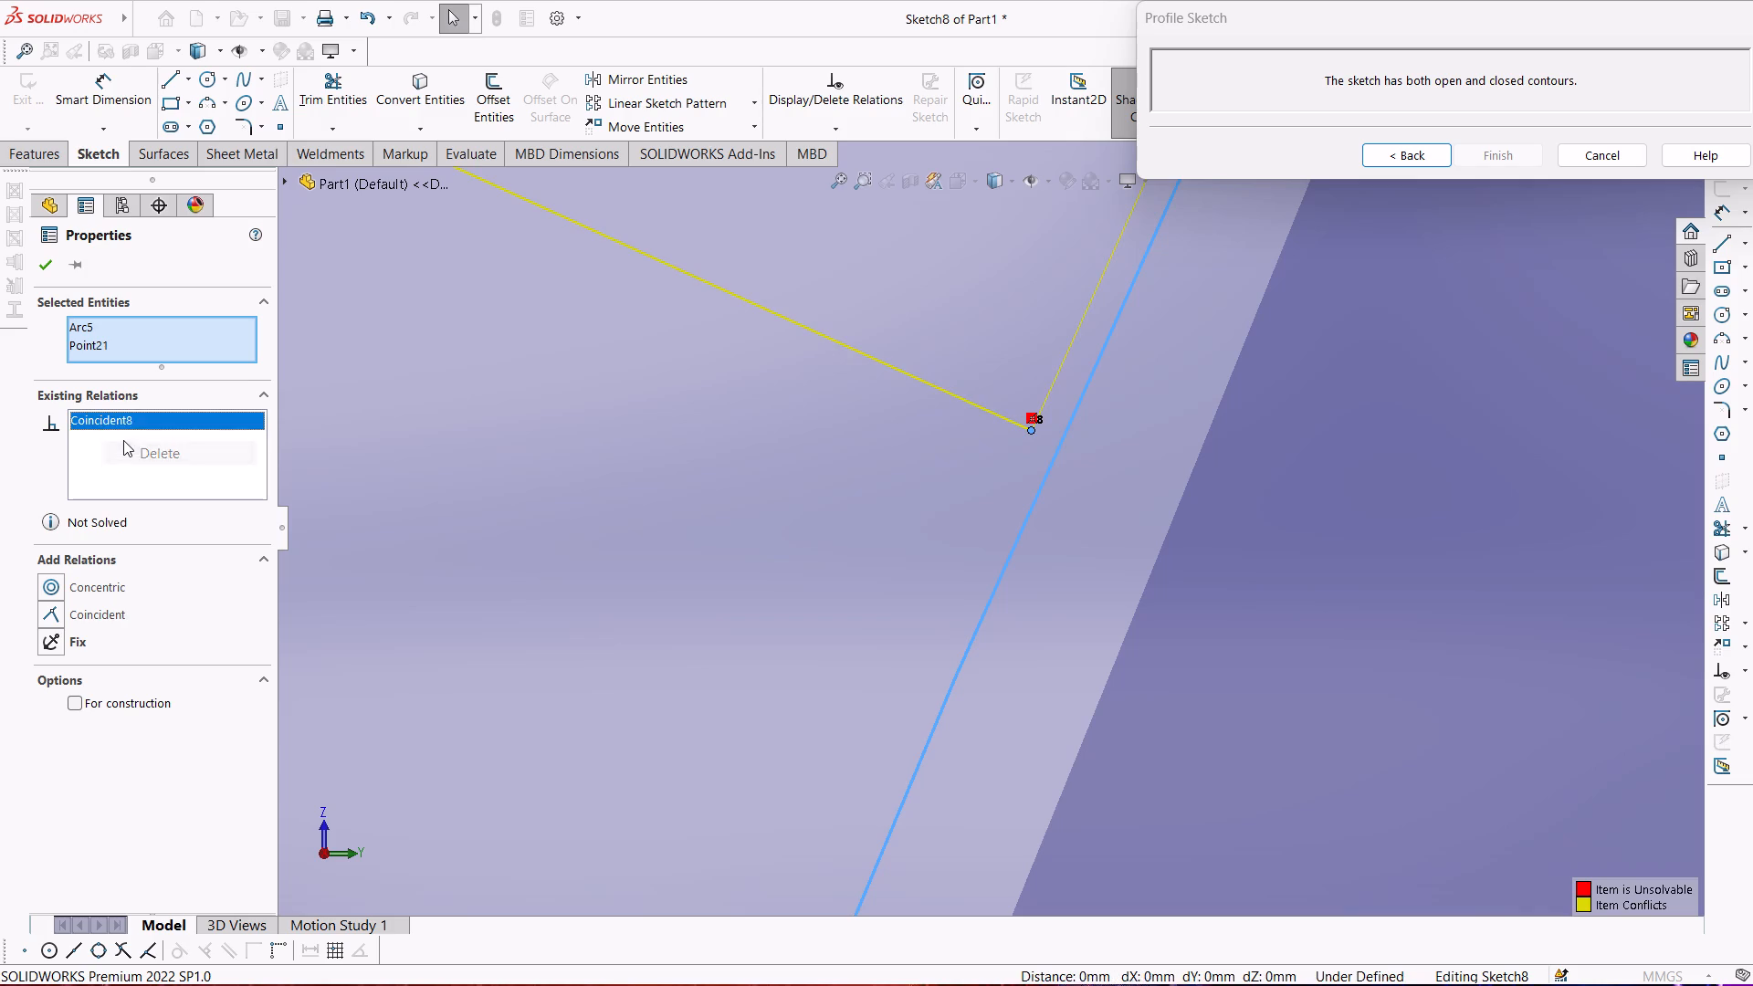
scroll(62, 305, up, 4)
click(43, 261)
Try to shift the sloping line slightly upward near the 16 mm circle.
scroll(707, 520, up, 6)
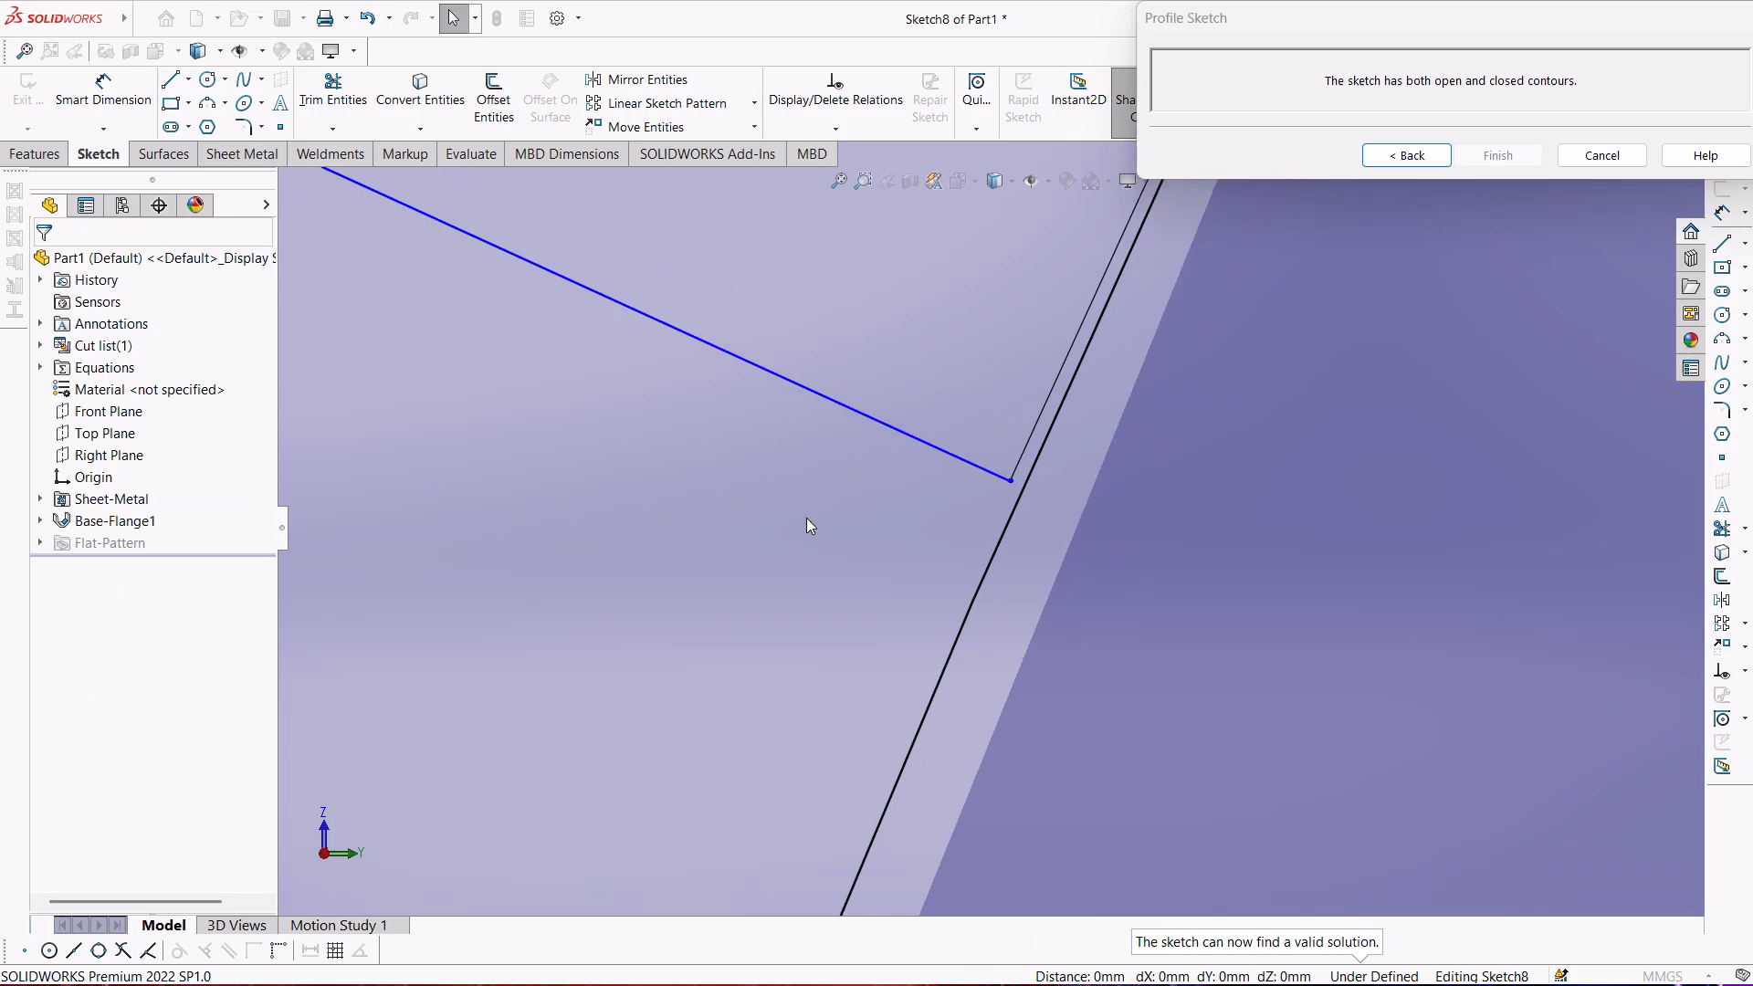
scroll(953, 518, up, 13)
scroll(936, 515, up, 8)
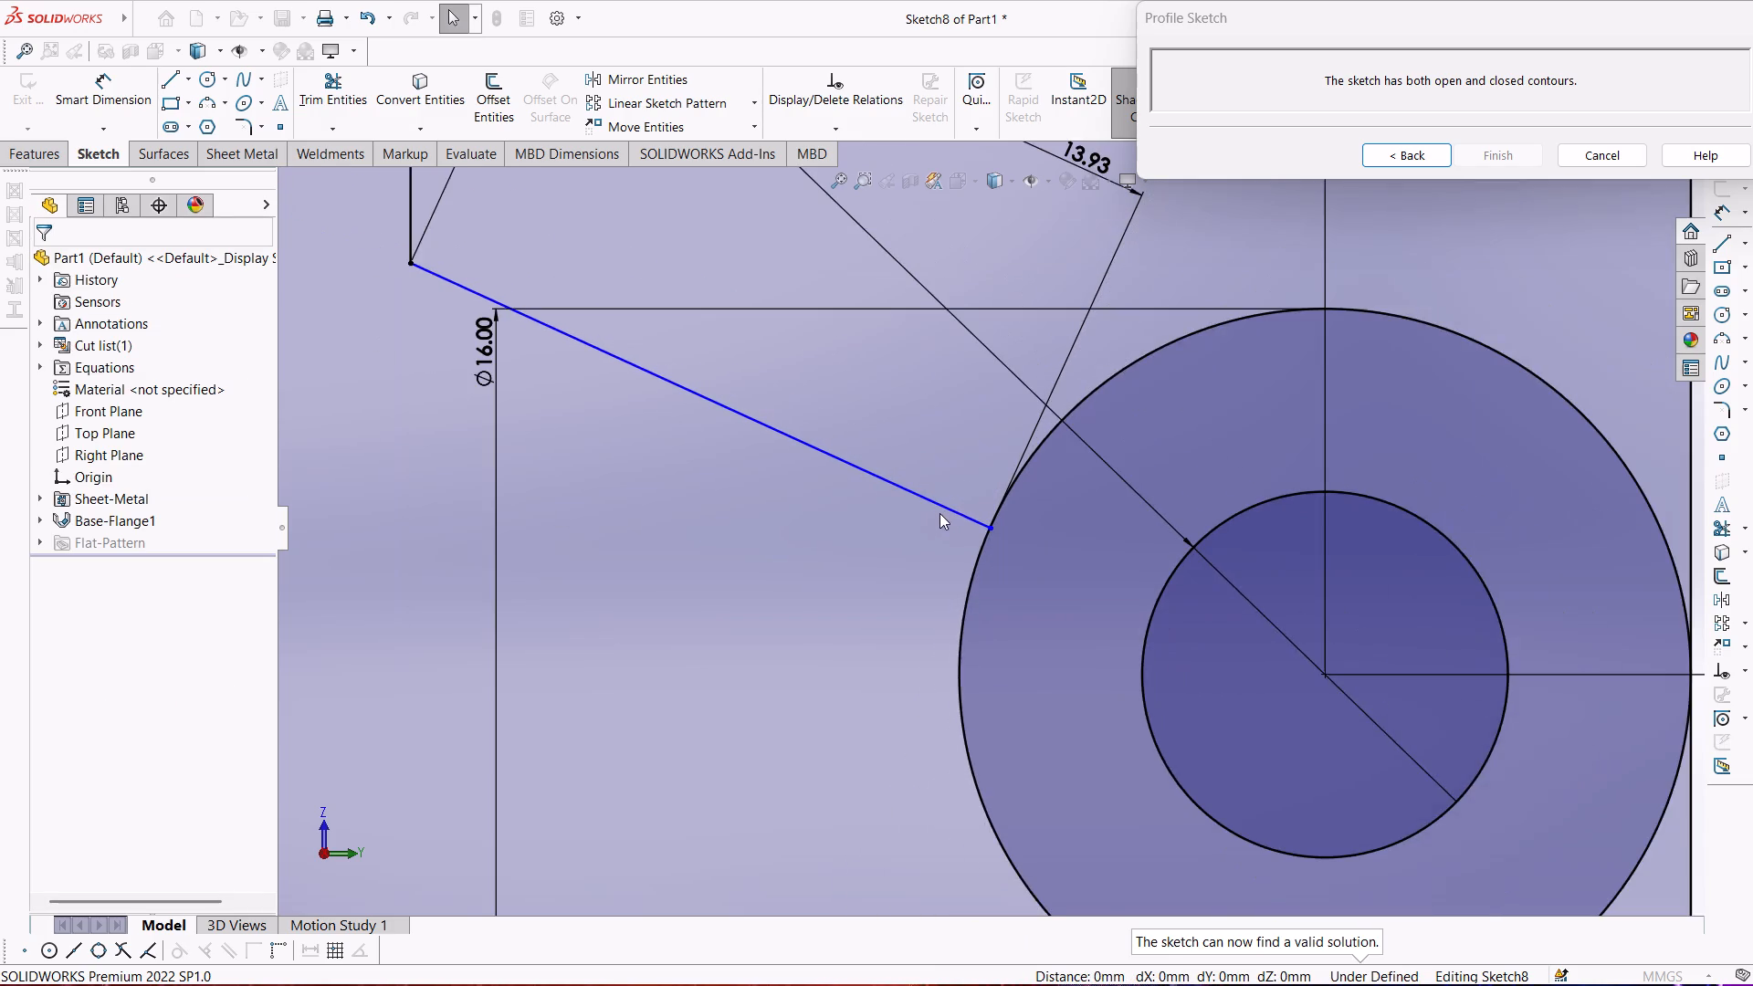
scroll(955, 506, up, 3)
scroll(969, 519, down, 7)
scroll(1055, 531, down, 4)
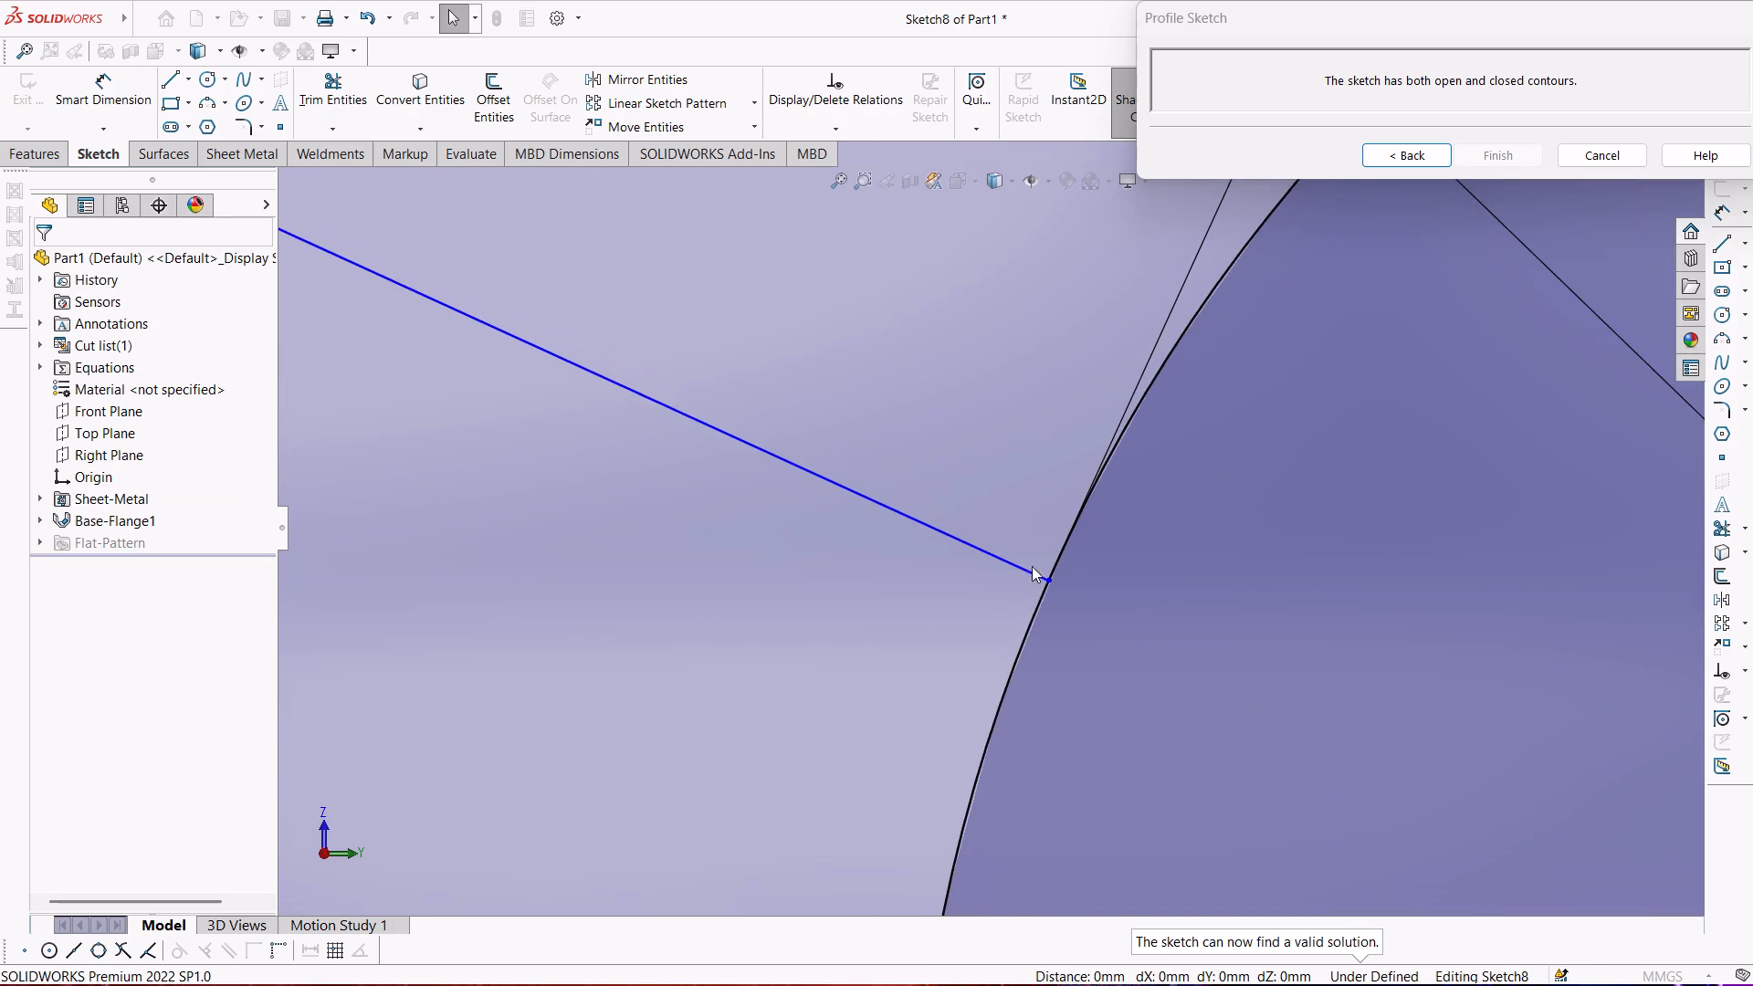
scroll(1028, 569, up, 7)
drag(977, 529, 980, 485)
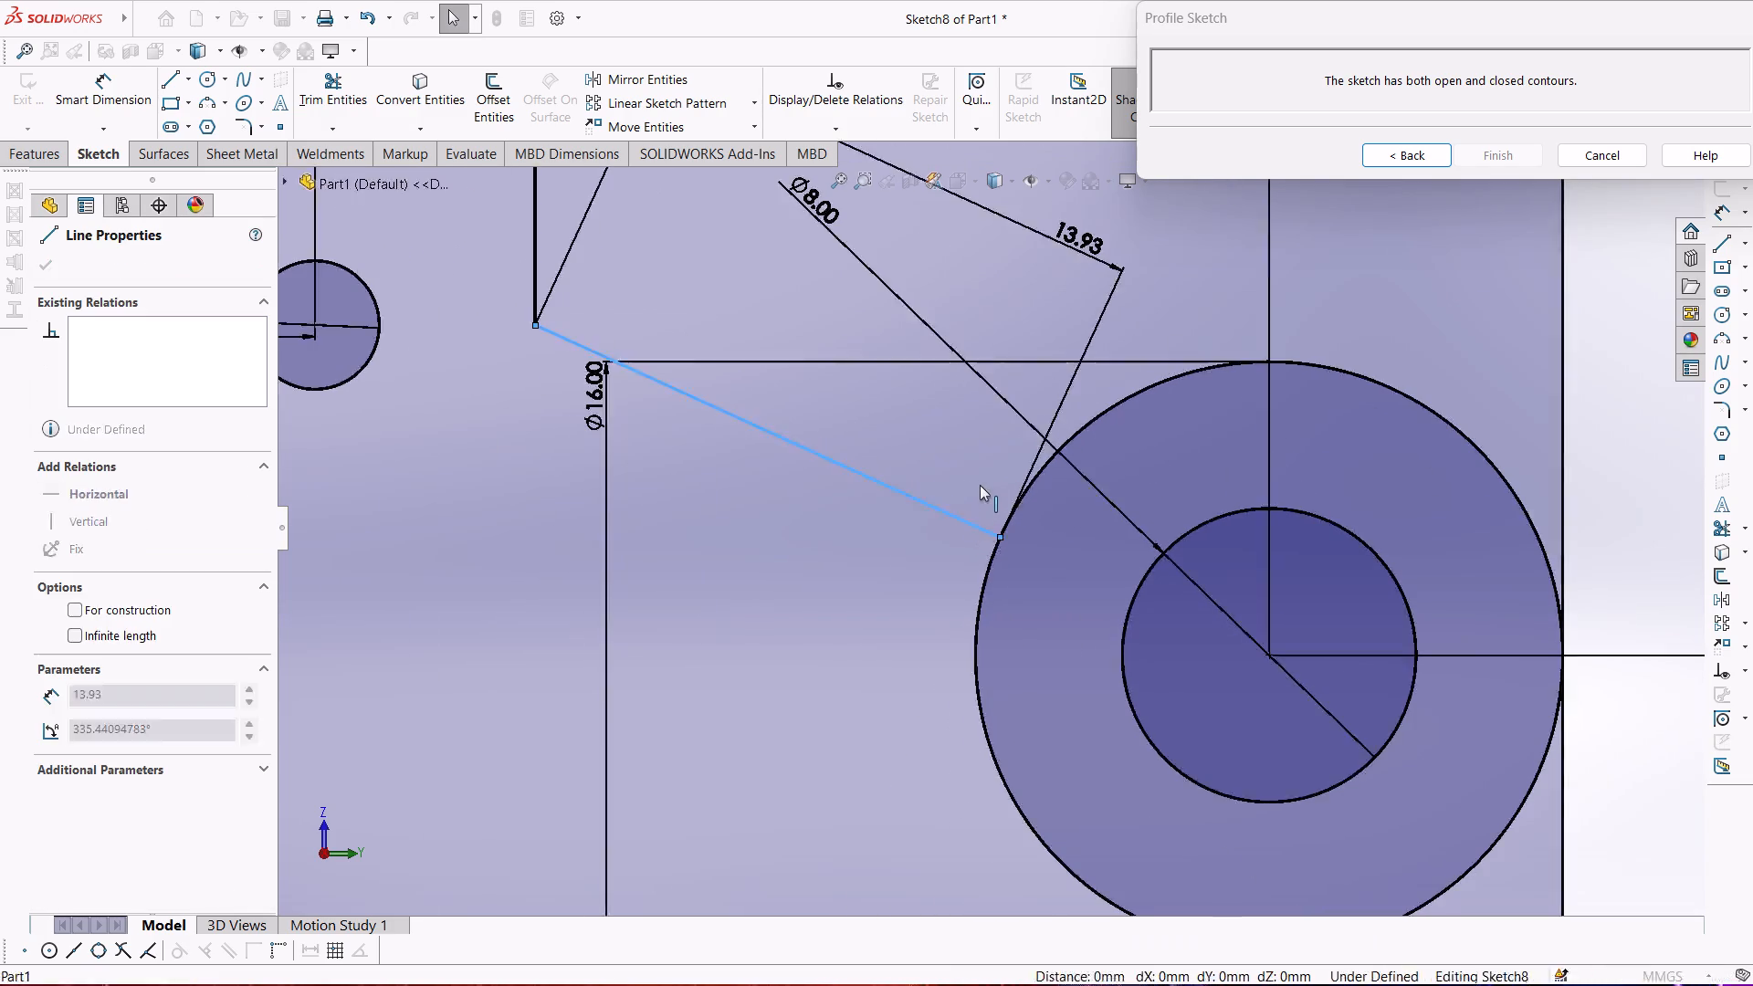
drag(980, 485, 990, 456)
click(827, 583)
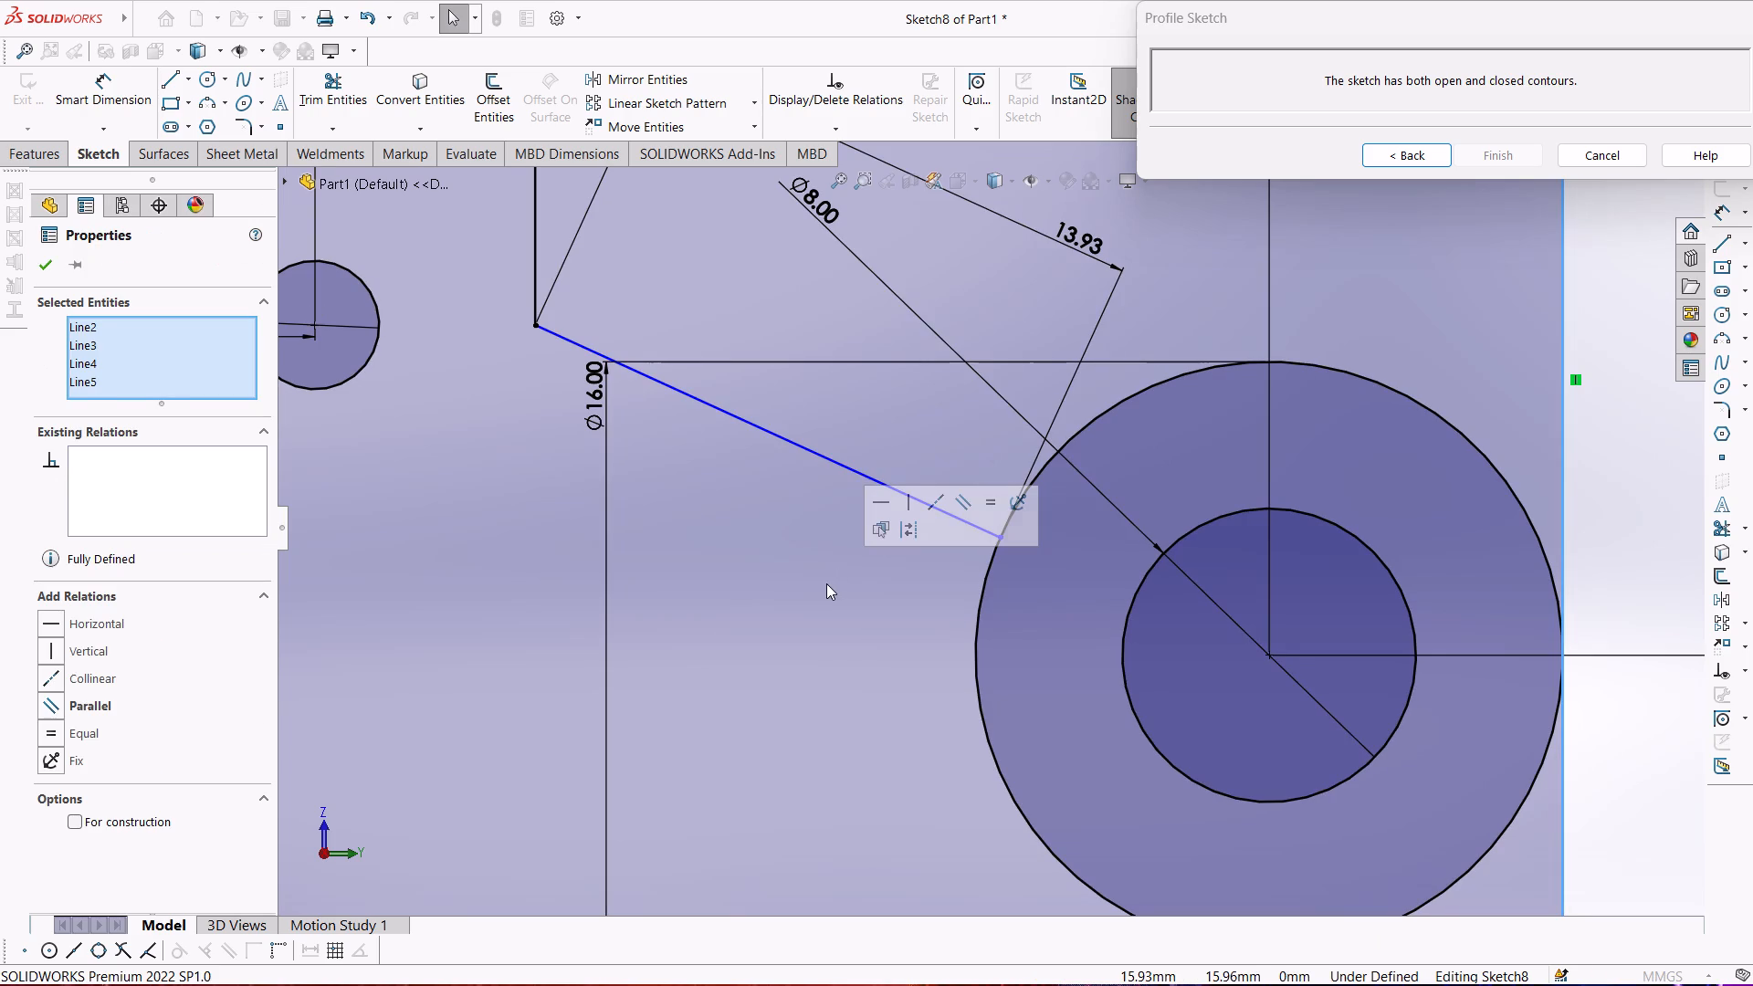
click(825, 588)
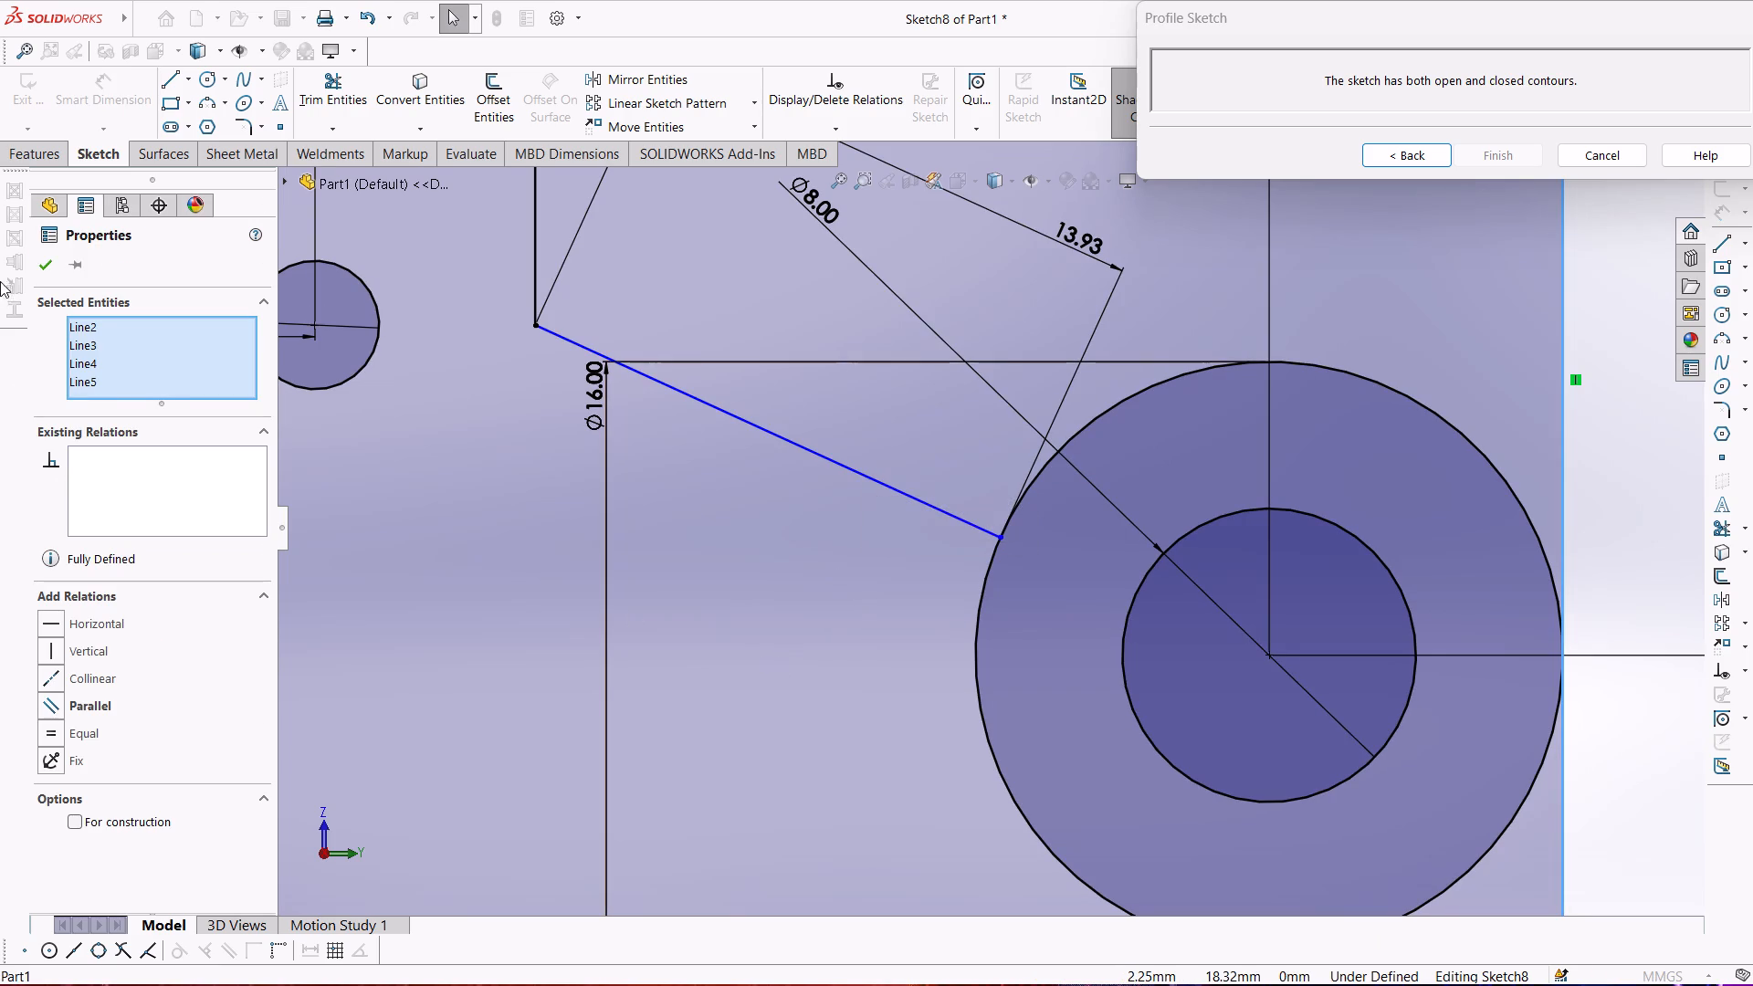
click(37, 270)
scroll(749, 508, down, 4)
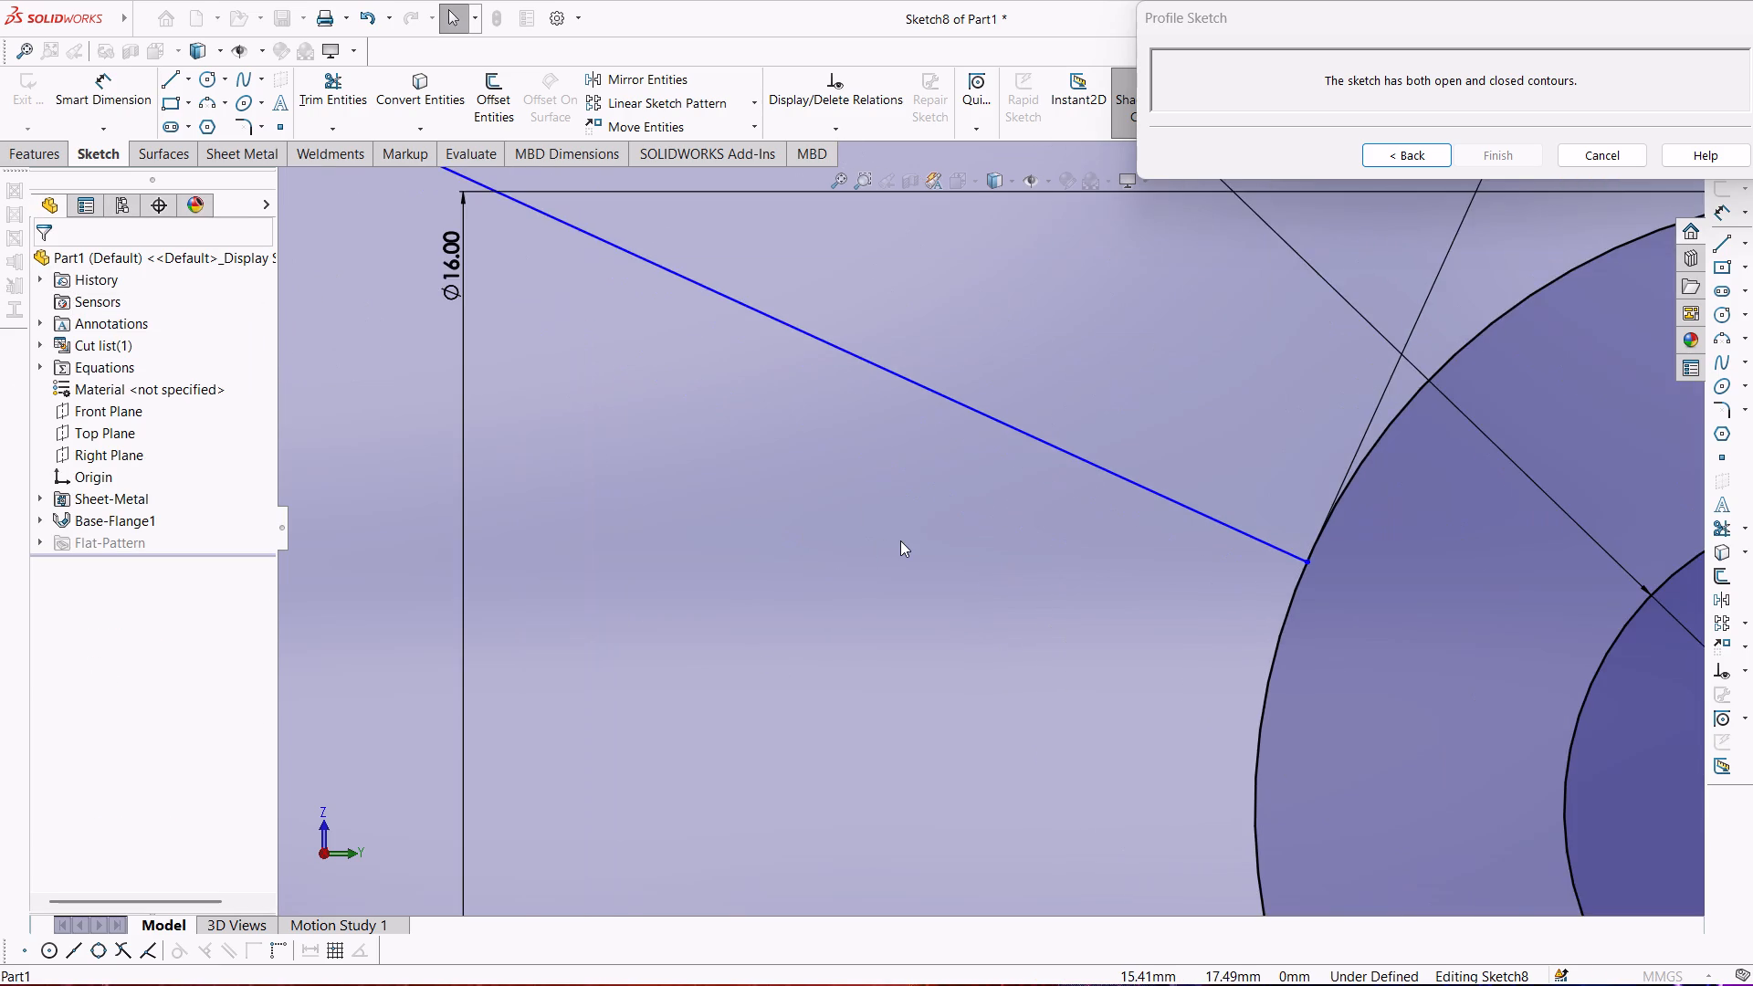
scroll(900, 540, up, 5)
Undo the relation attempt, the sloping line's end moves and its length dimension.
key(ctrl+z)
key(ctrl+z)
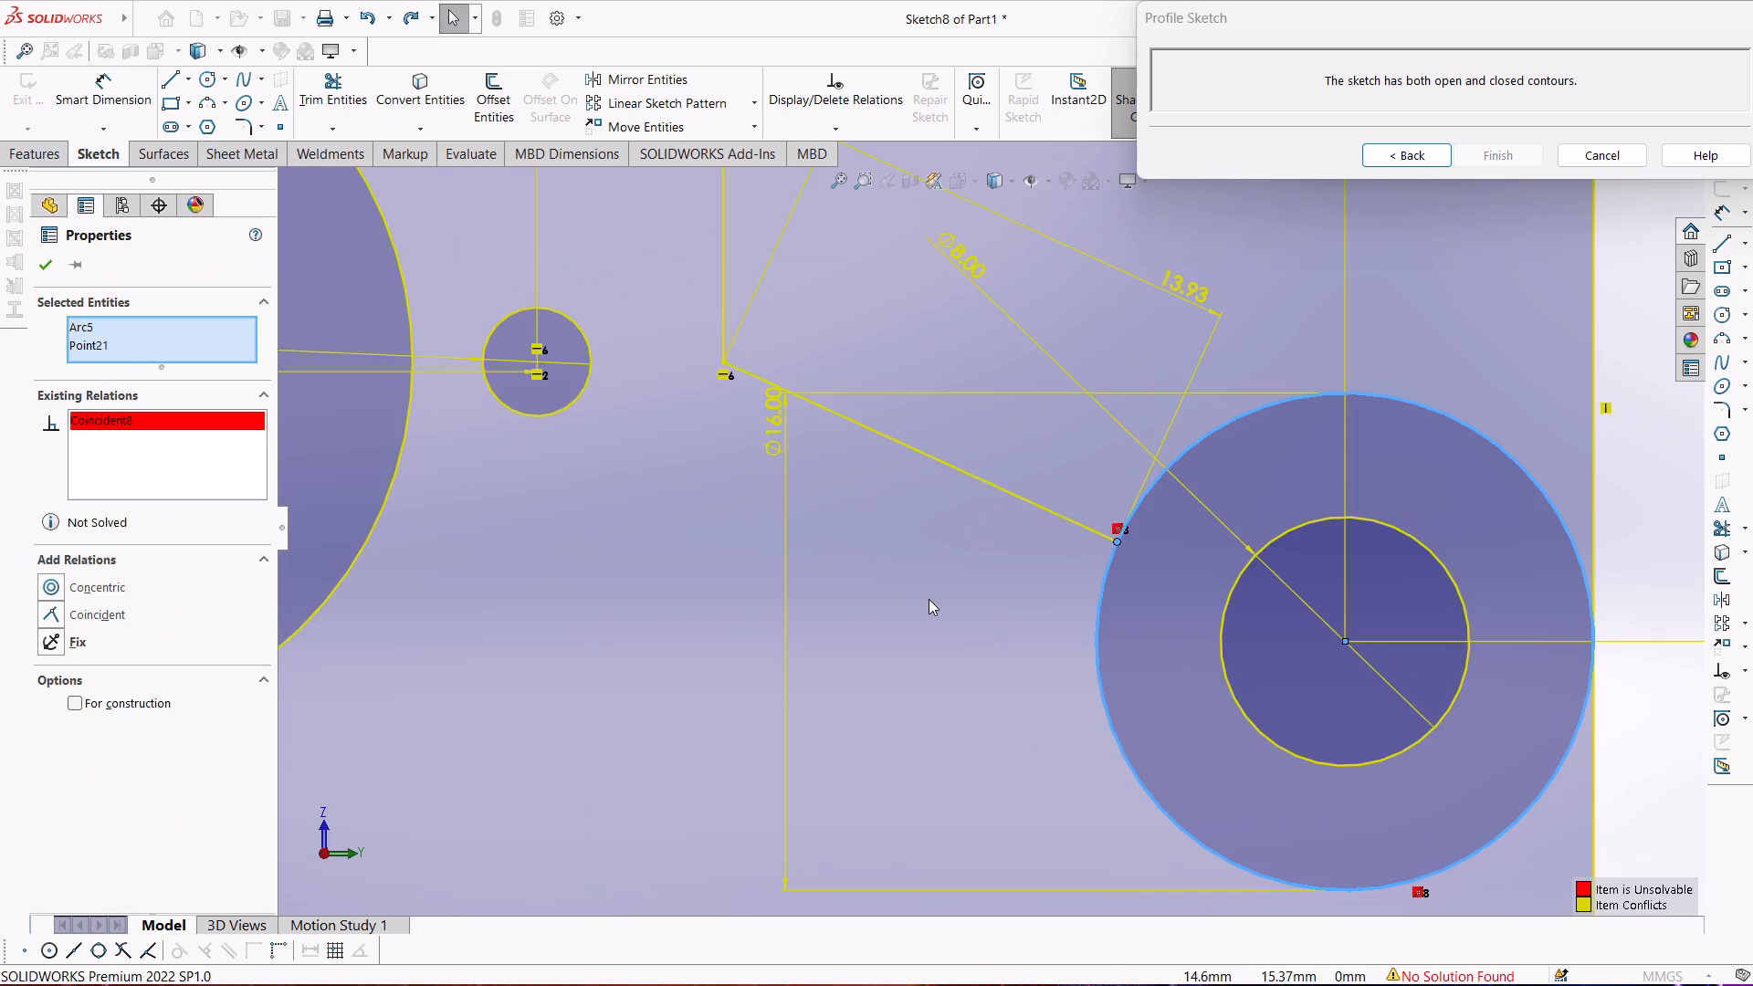
key(ctrl+z)
key(ctrl+z)
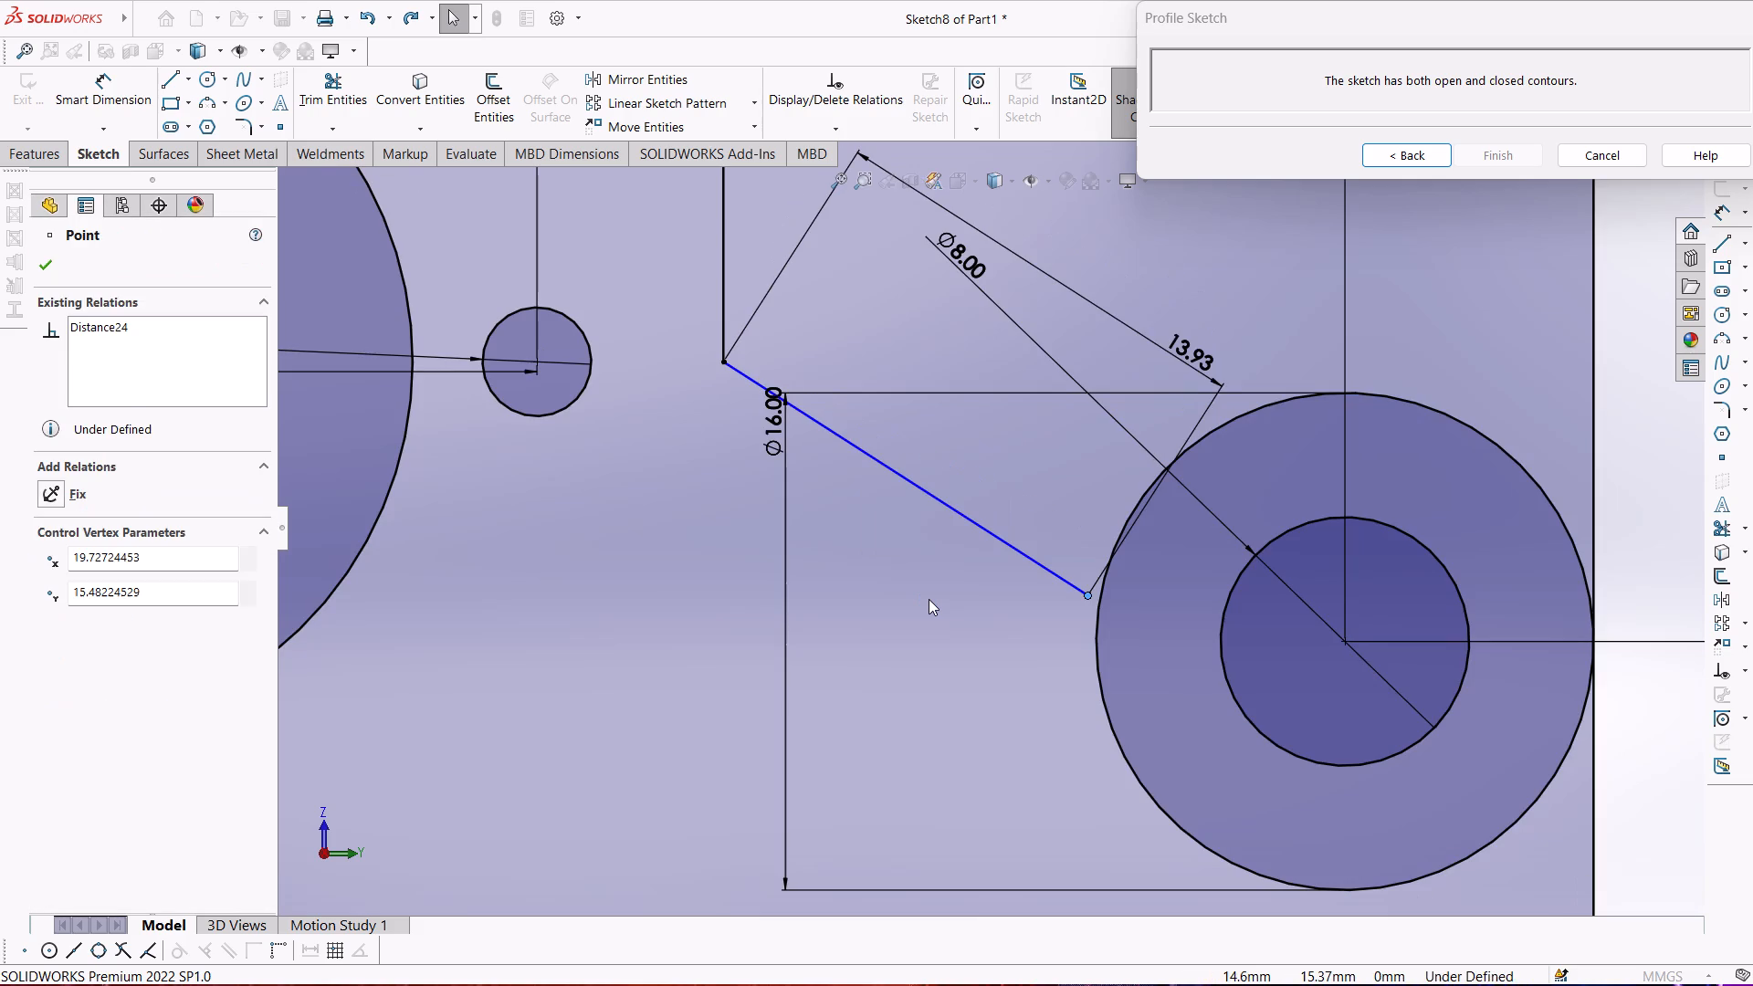
key(ctrl+z)
key(z)
key(ctrl+z)
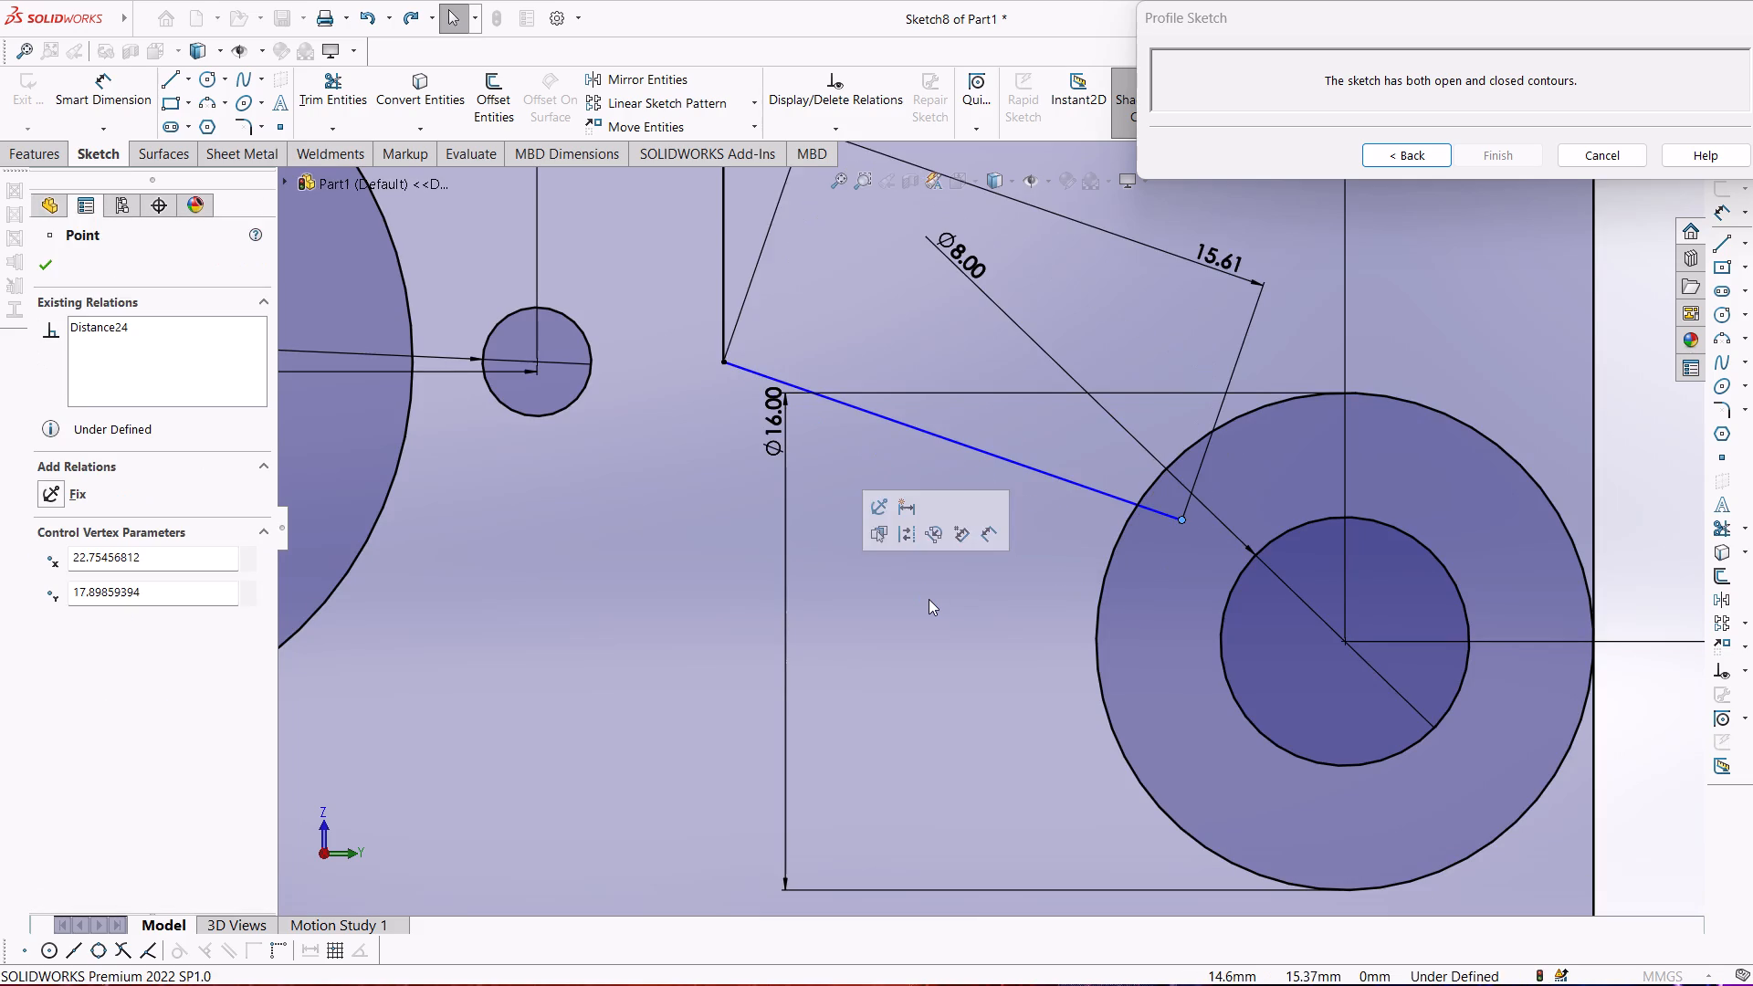
key(ctrl+z)
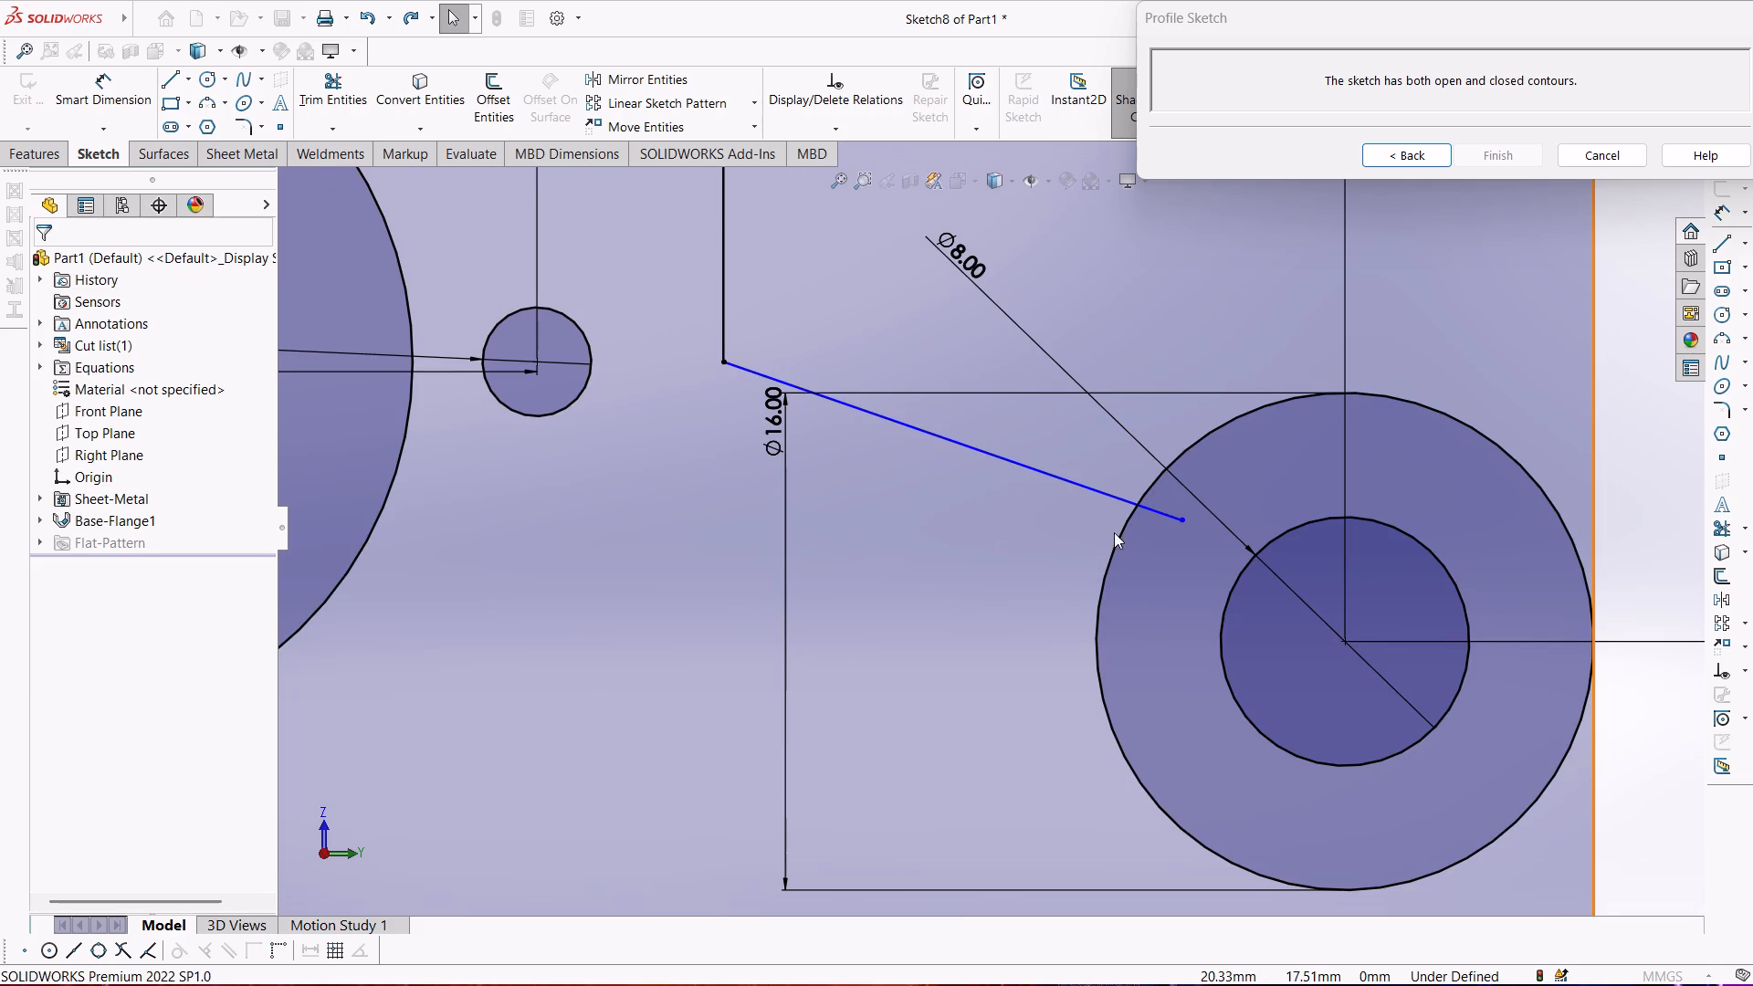
Trim off the end of the sloping line that lies inside the 16 mm circle.
click(328, 90)
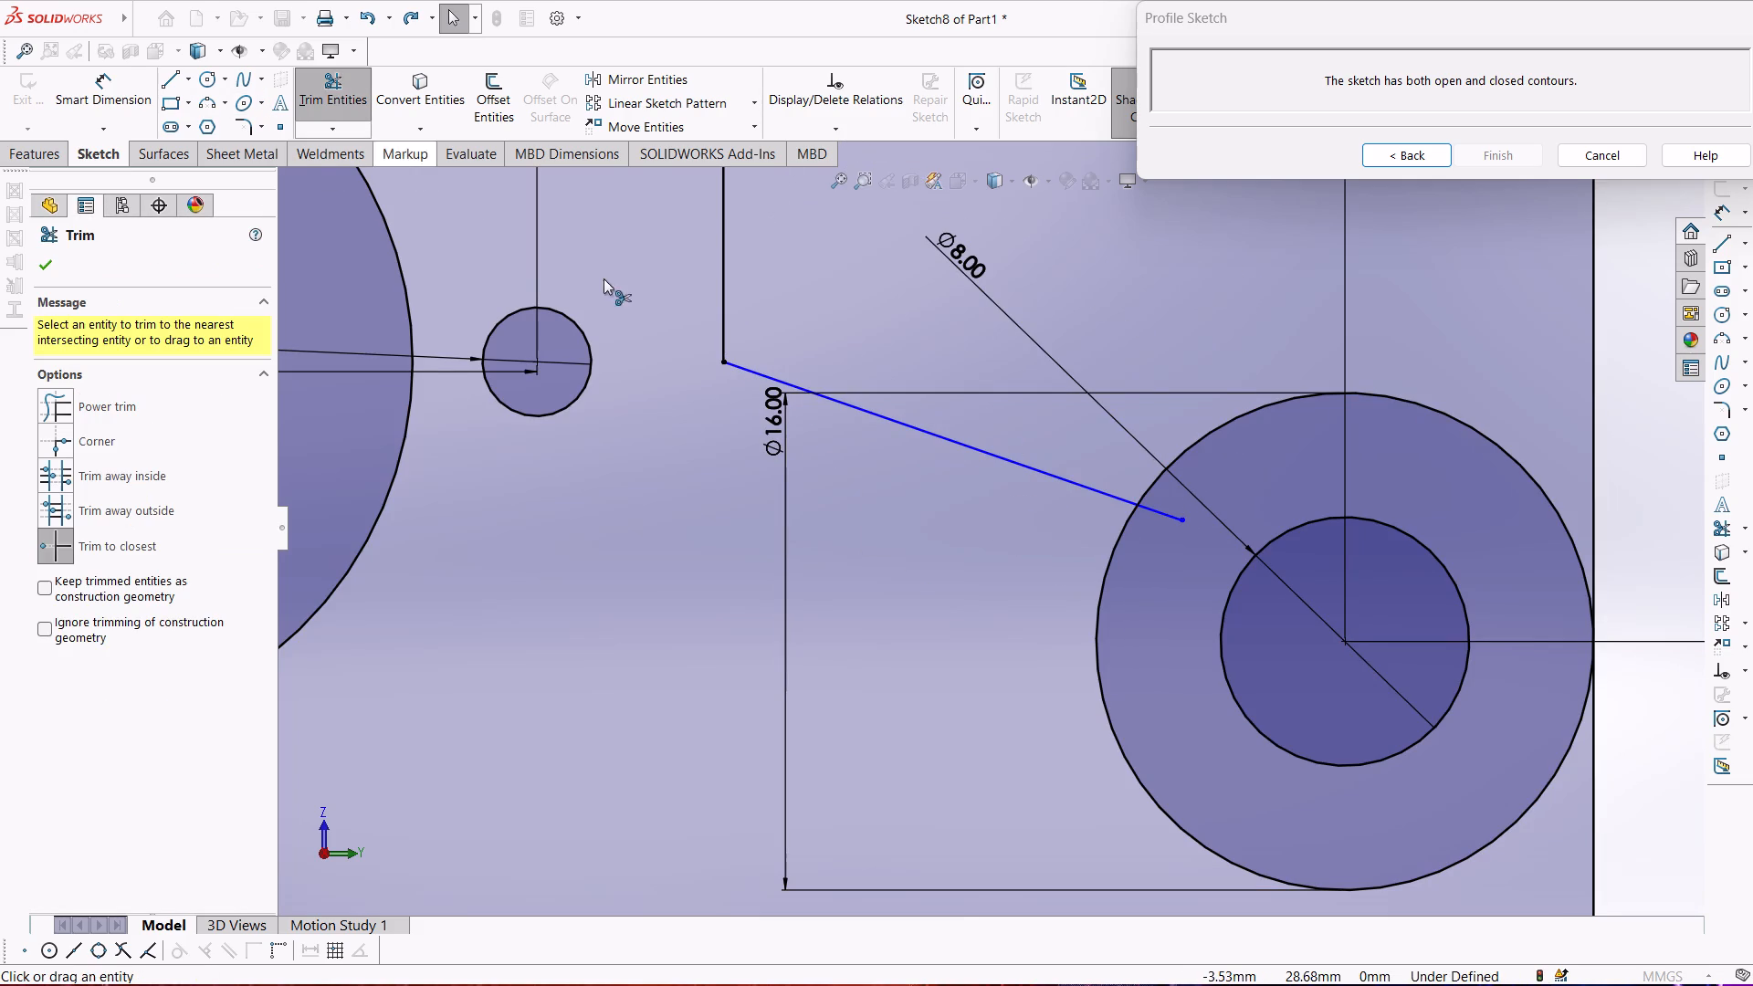
click(1146, 509)
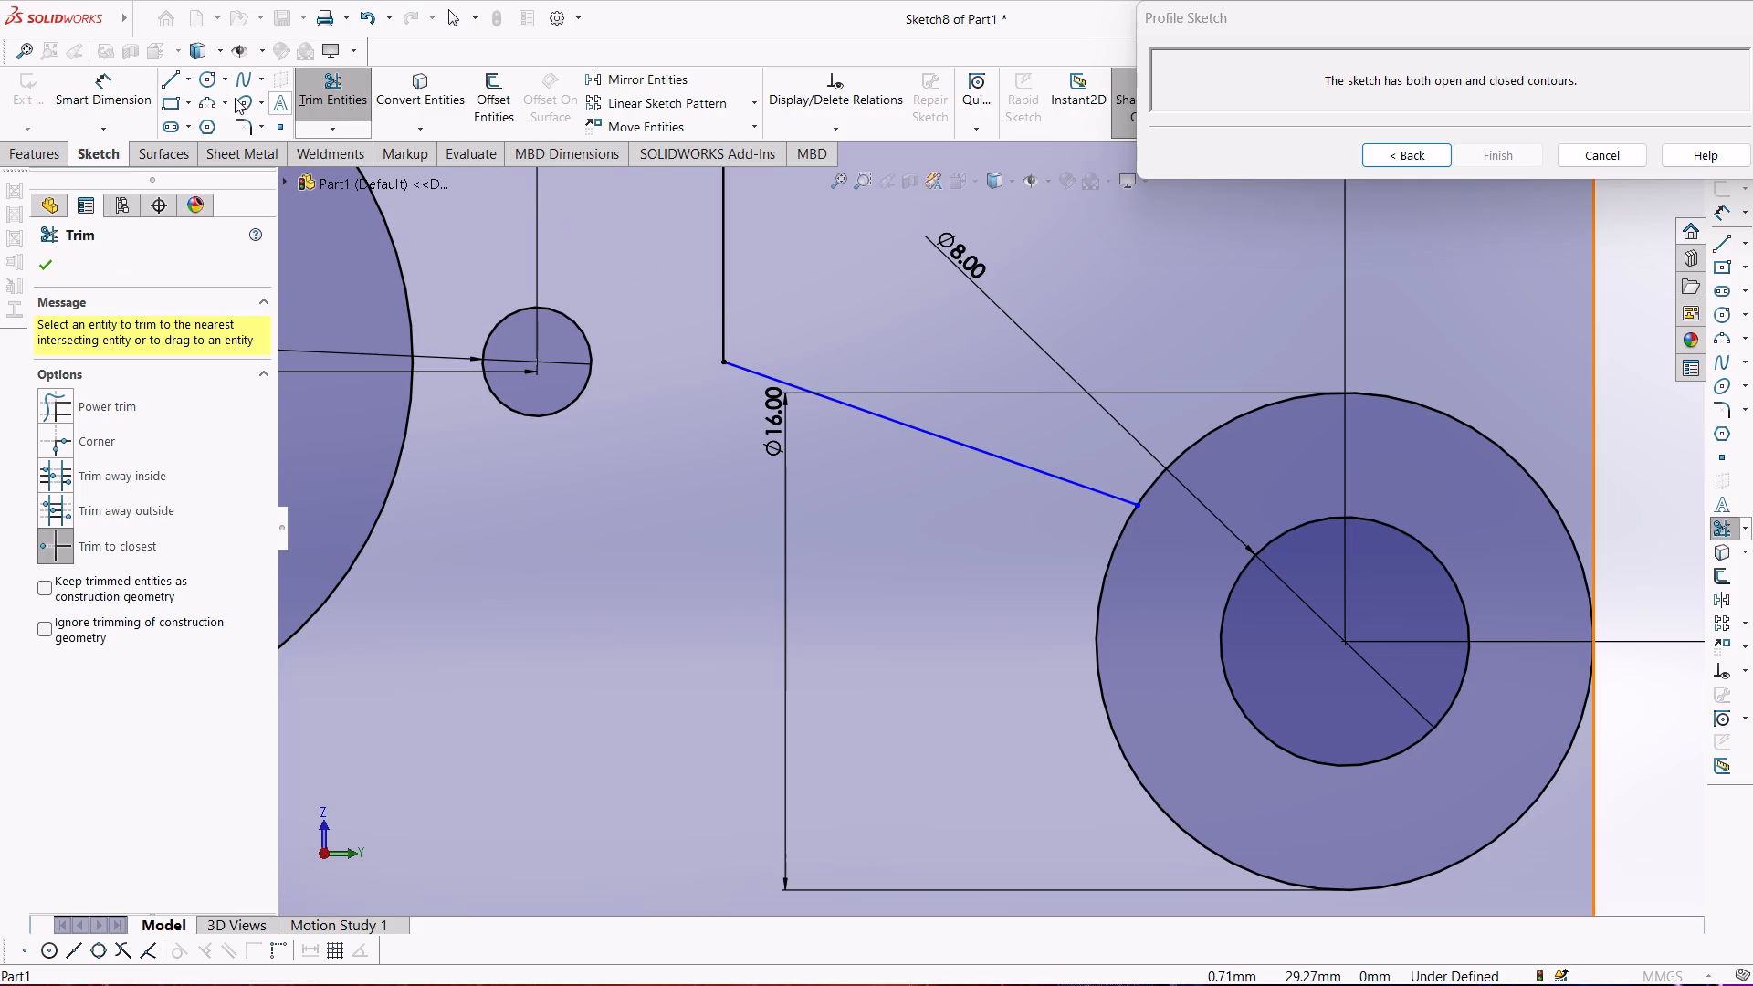
Dimension the trimmed sloping line's horizontal span at 13.93 mm, placing the dimension above the line.
click(88, 88)
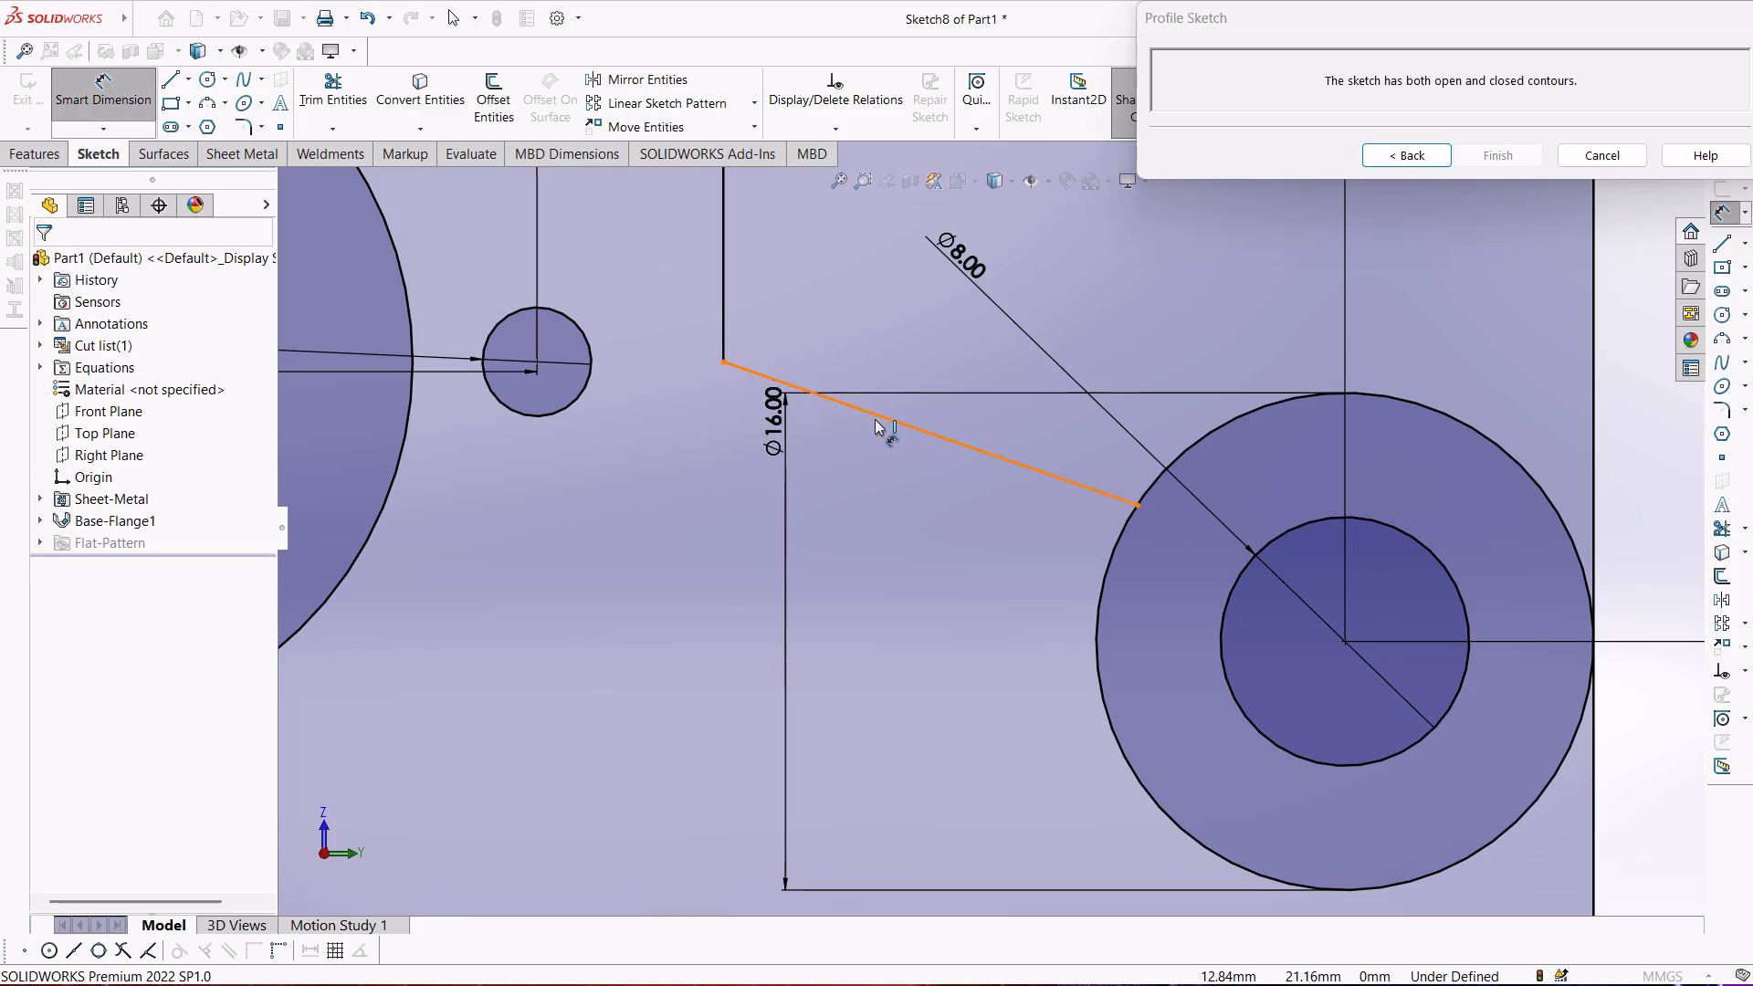
click(875, 419)
click(896, 357)
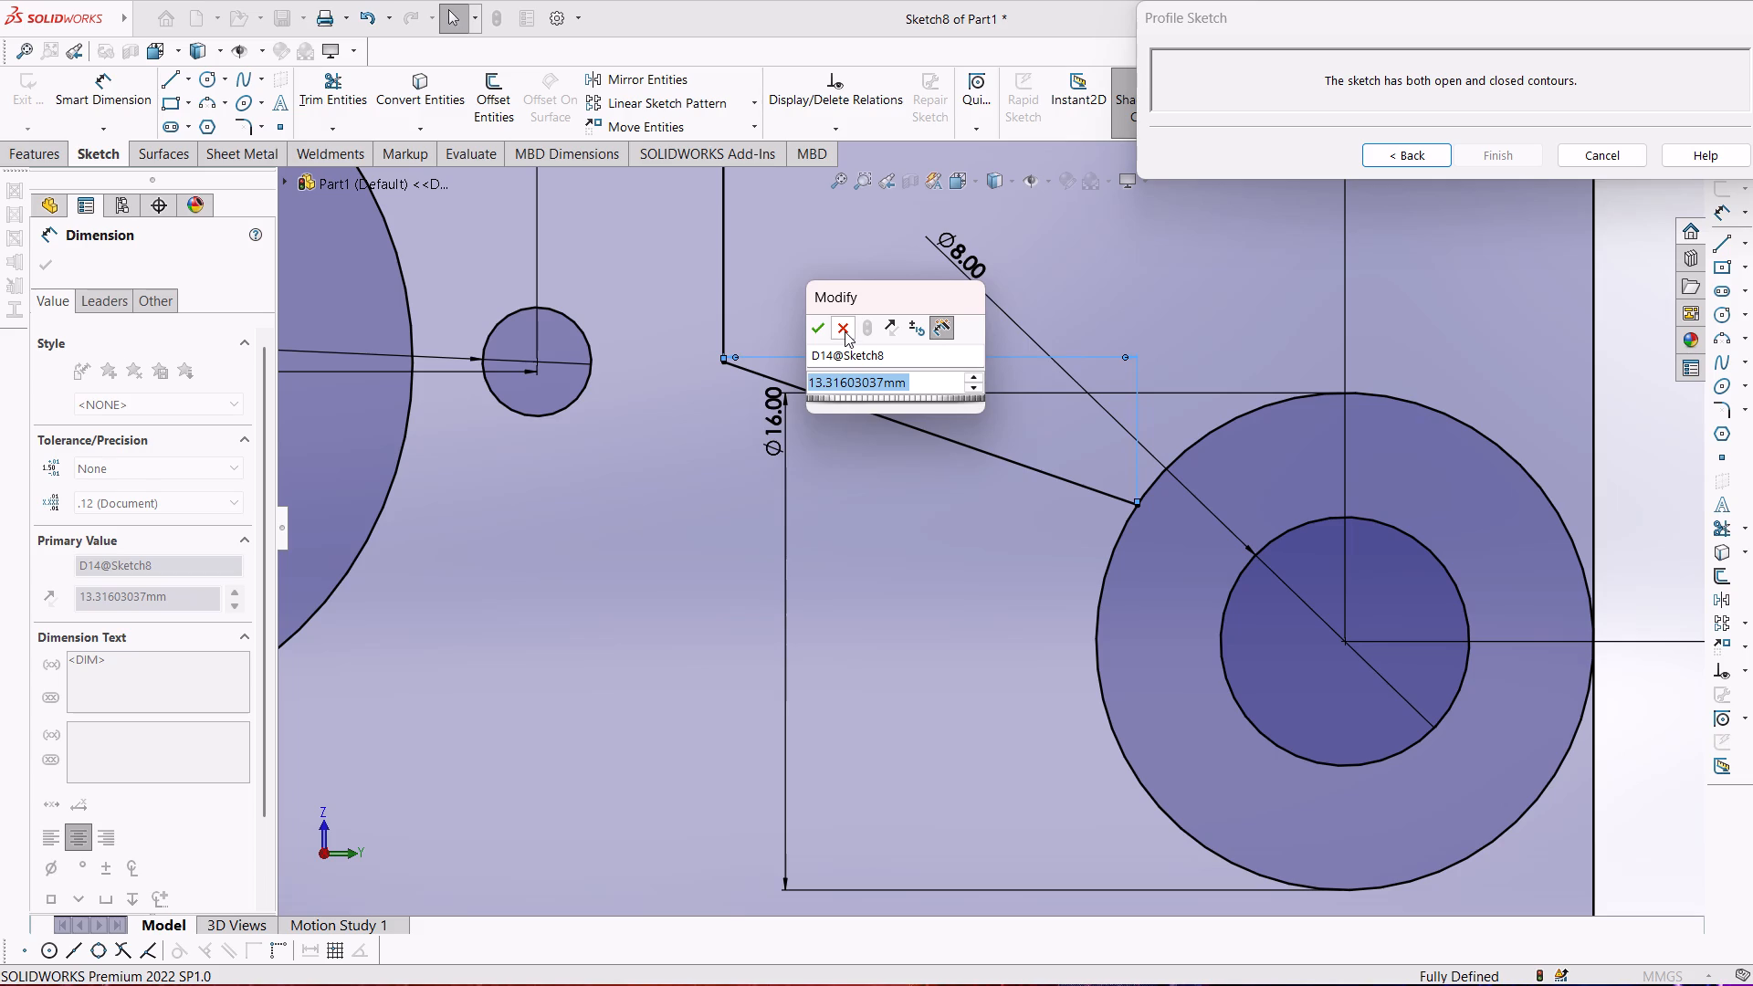
key(1)
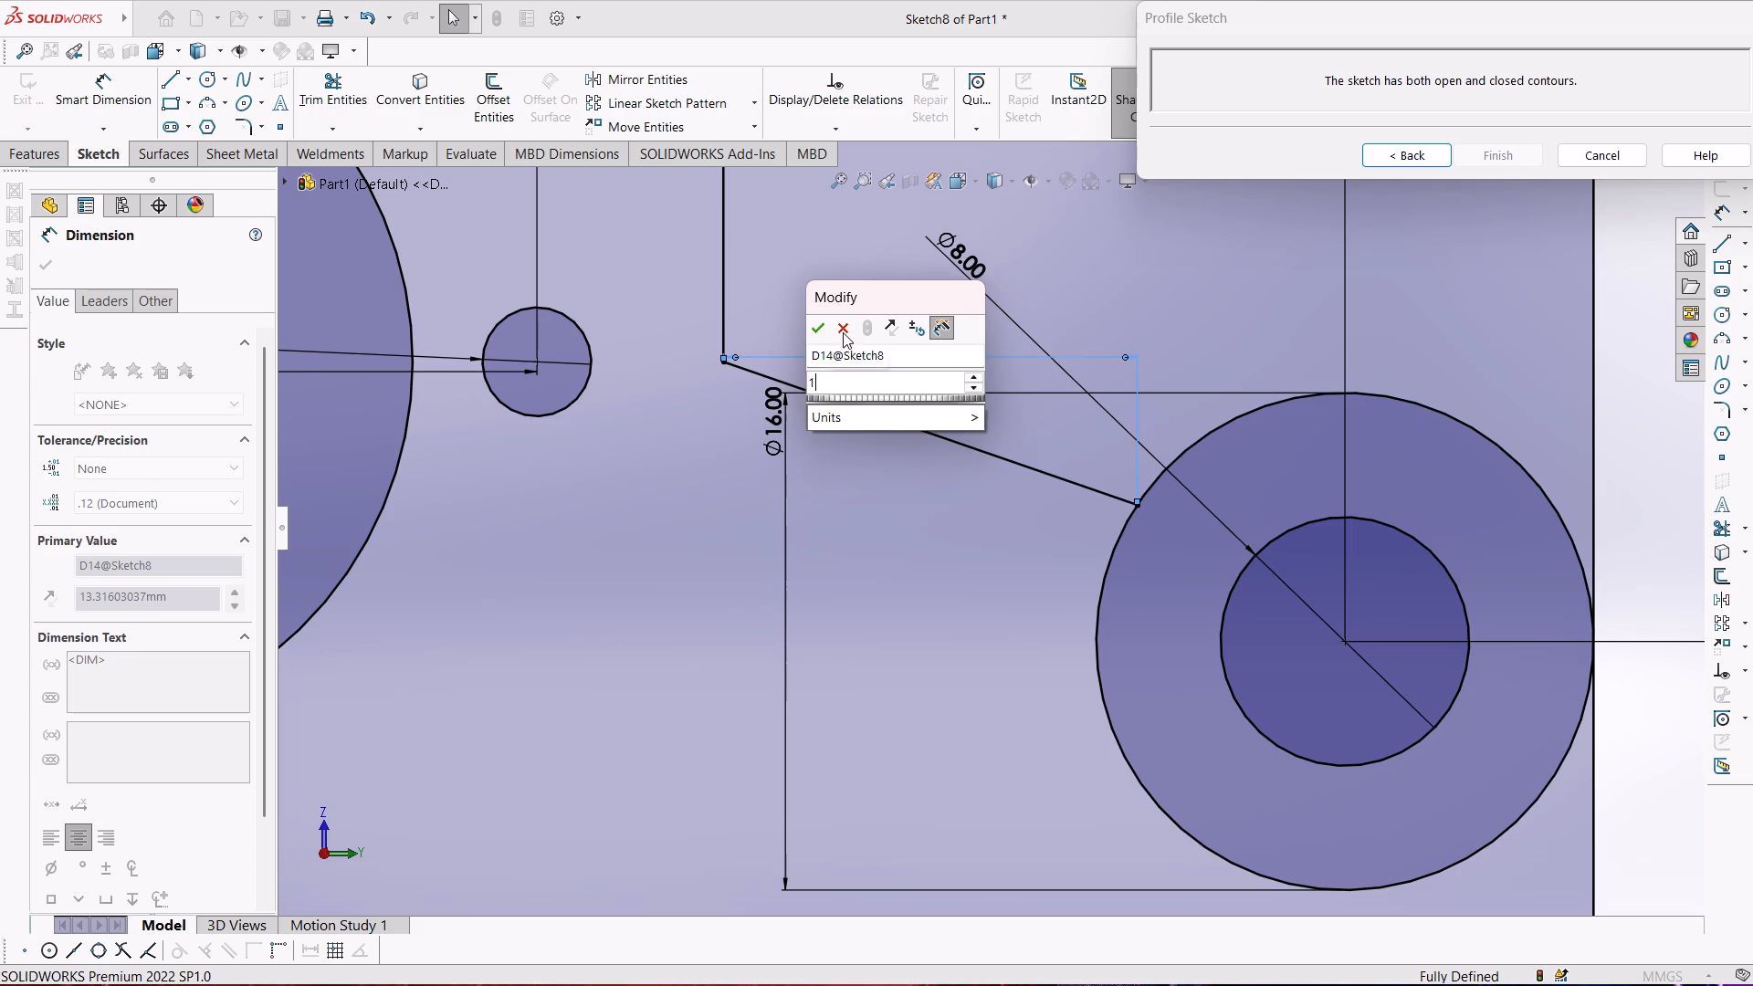
text(3.93)
key(Return)
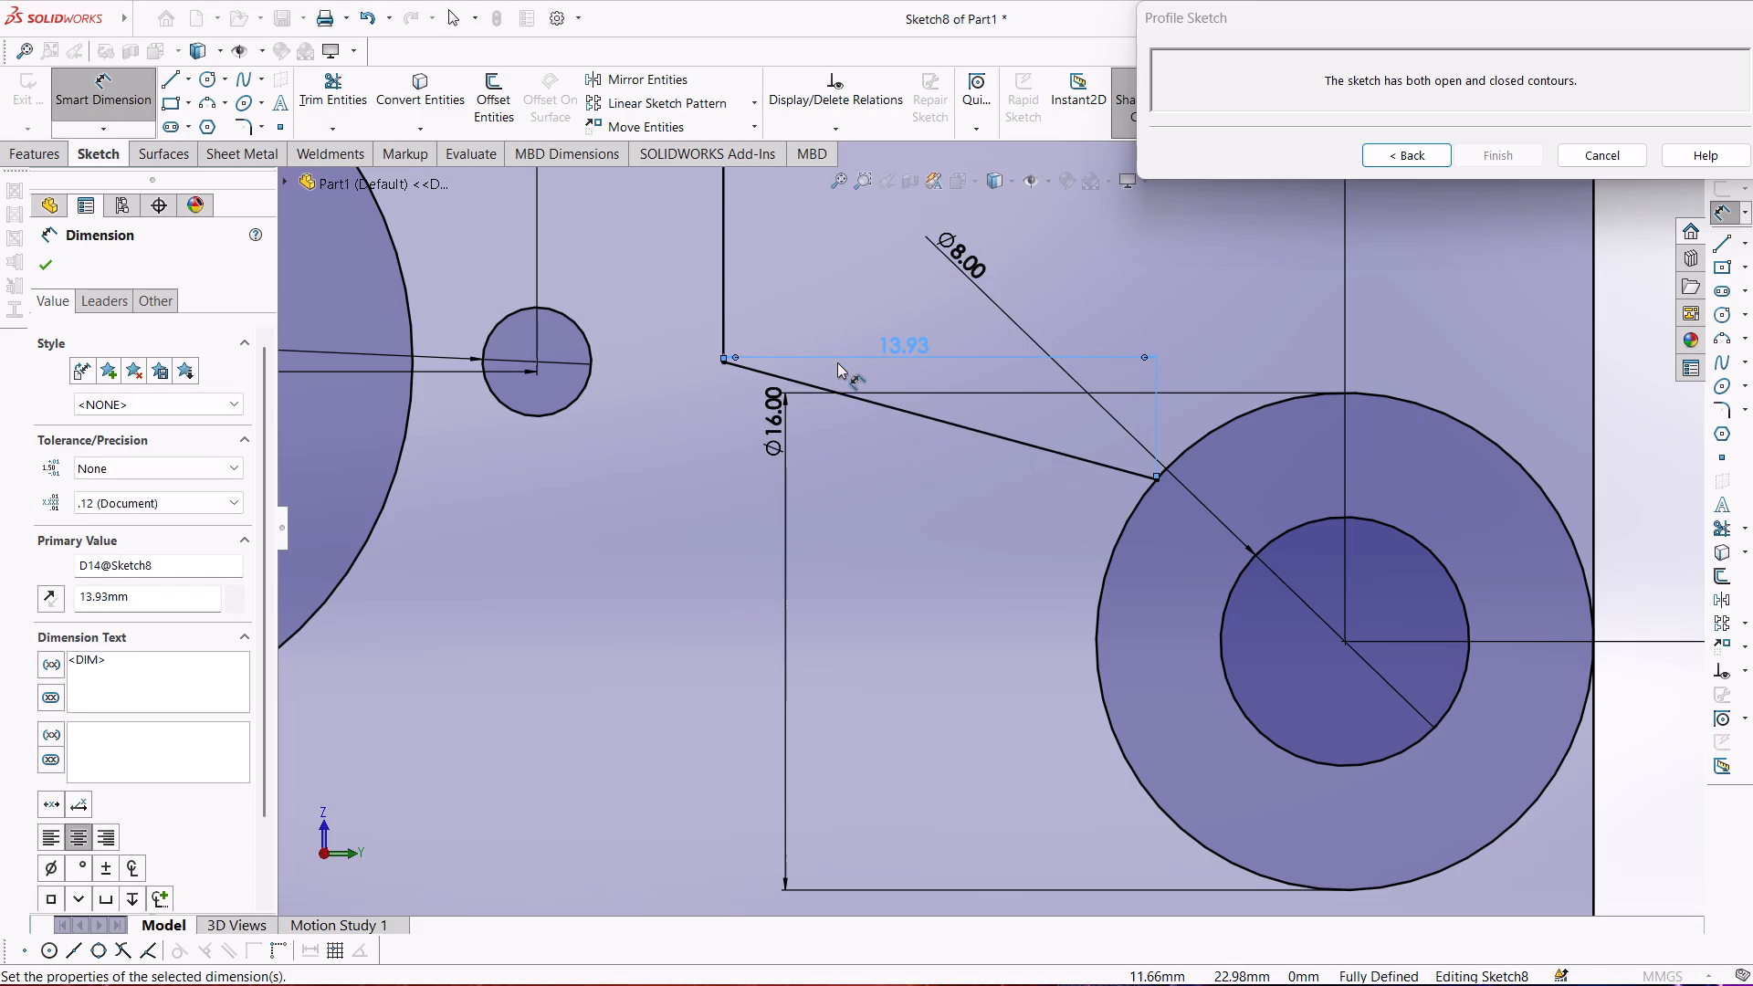
click(620, 561)
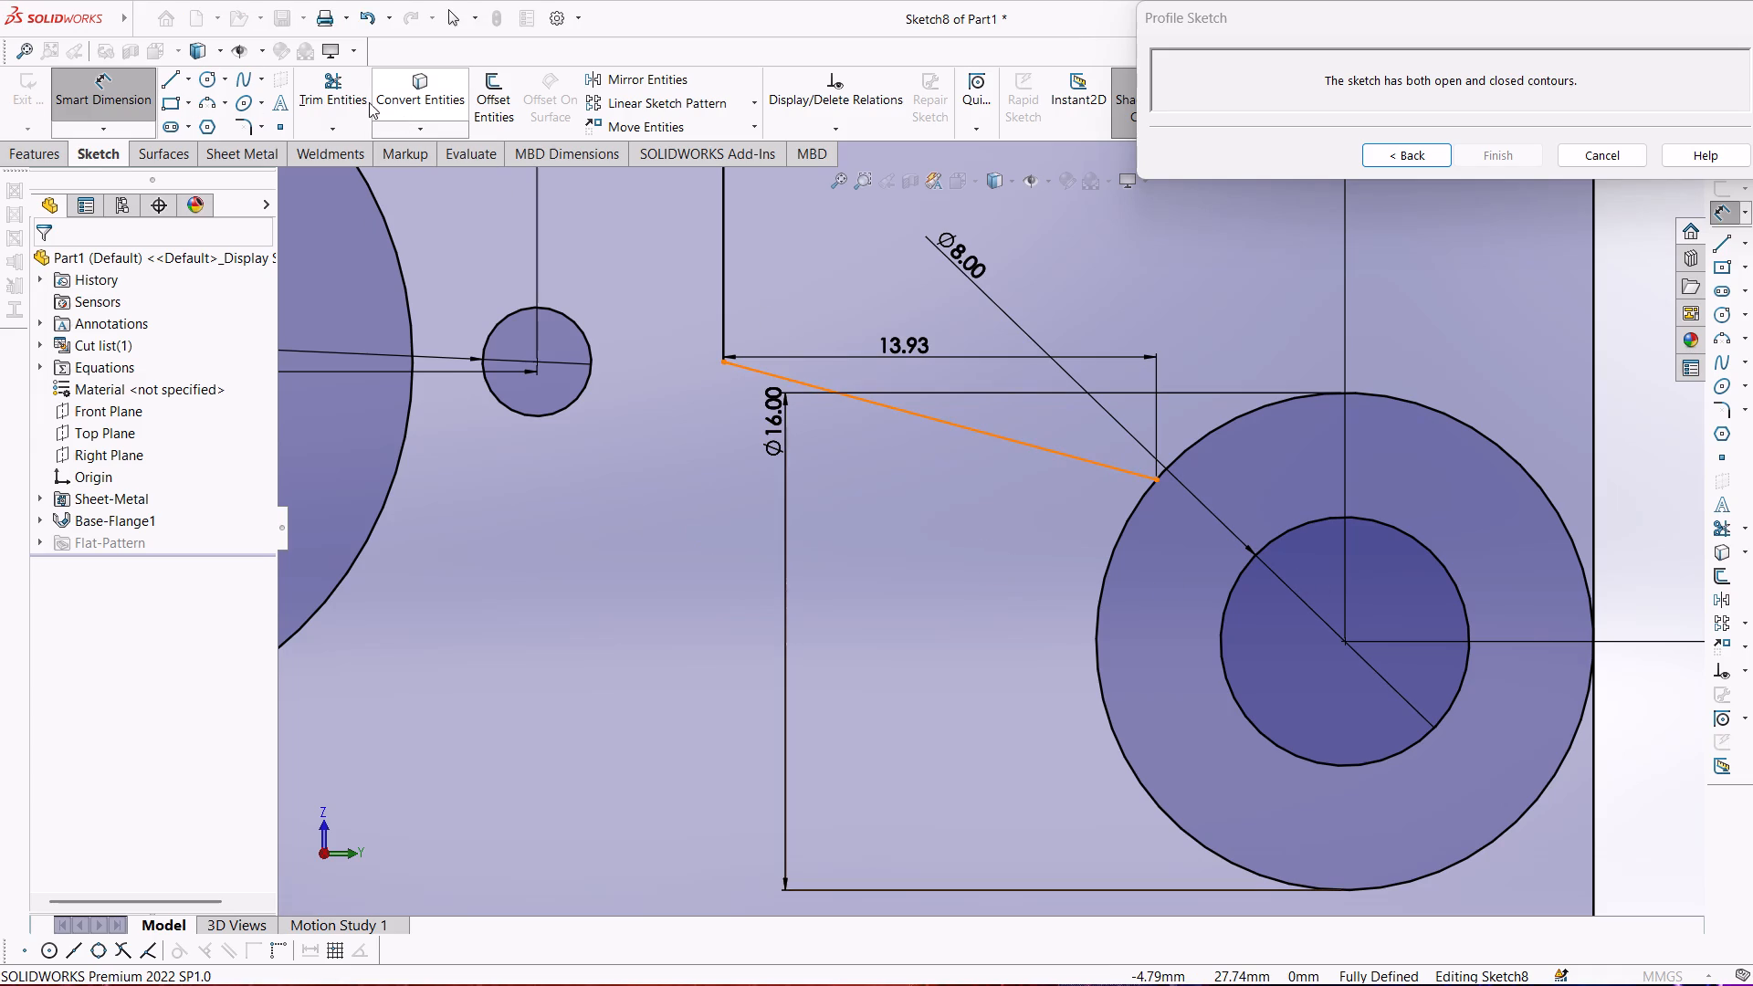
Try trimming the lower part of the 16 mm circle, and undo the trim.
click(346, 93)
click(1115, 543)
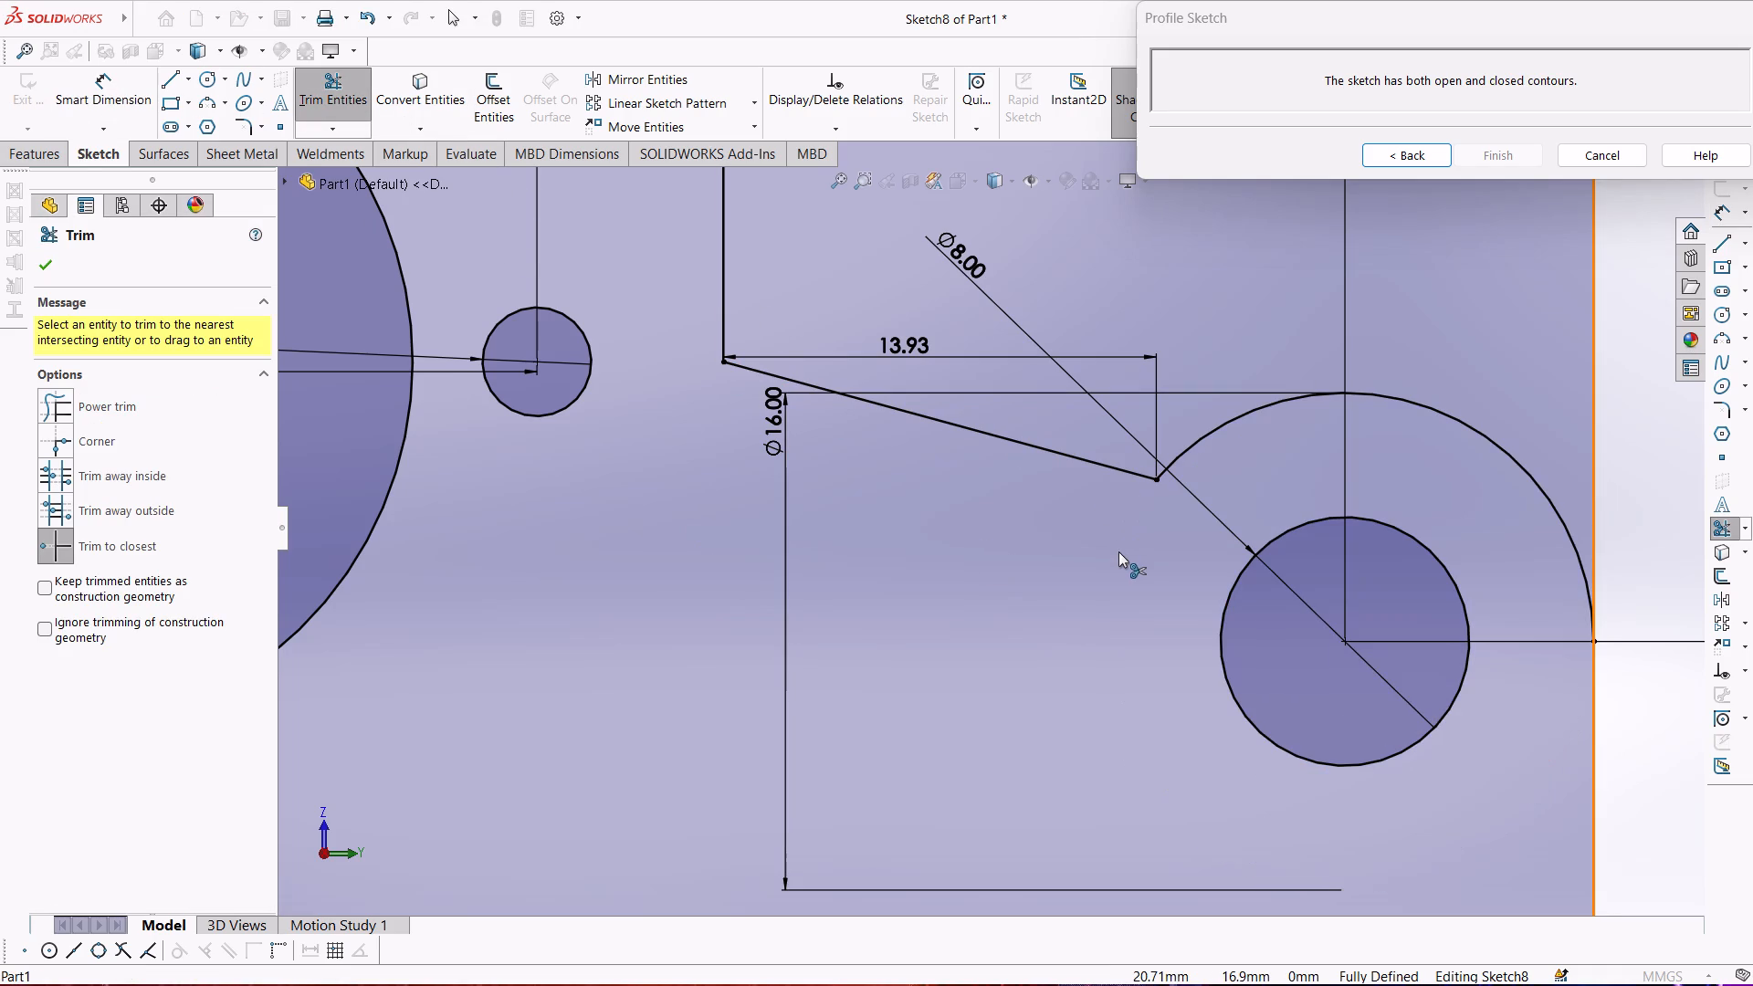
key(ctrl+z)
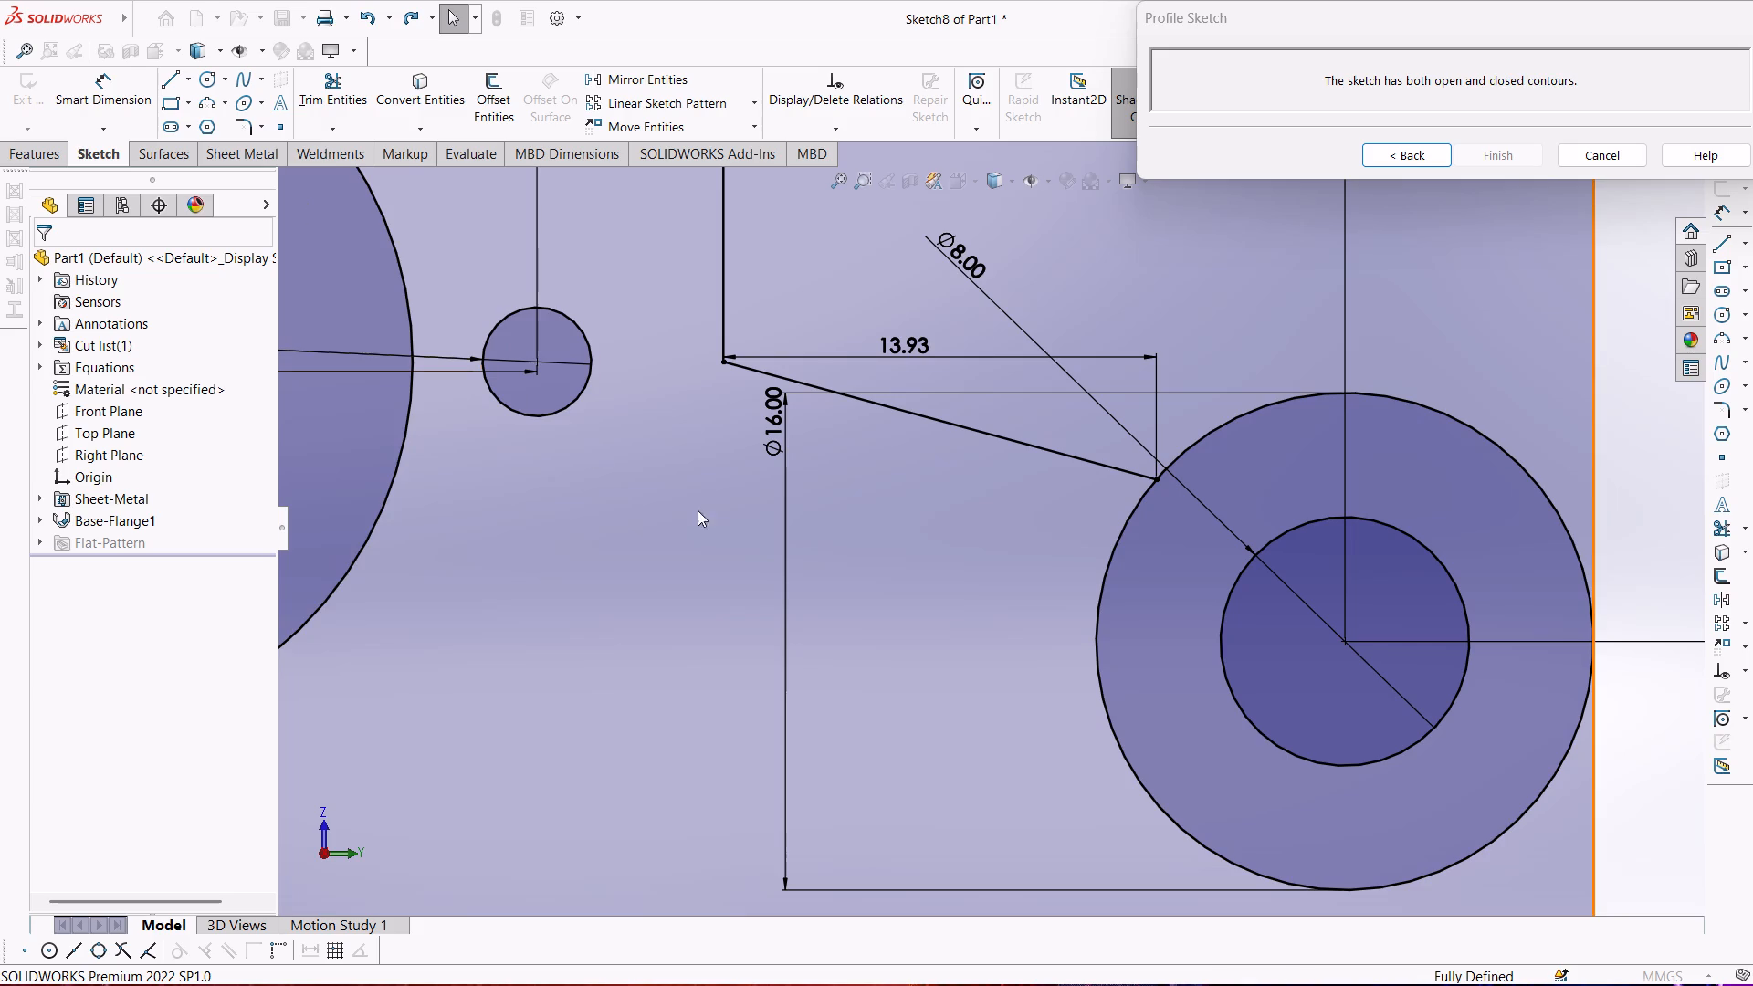
Trim away the lower part of the 16 mm circle, keeping the upper arc from the sloping line to the flange's side edge.
click(1104, 595)
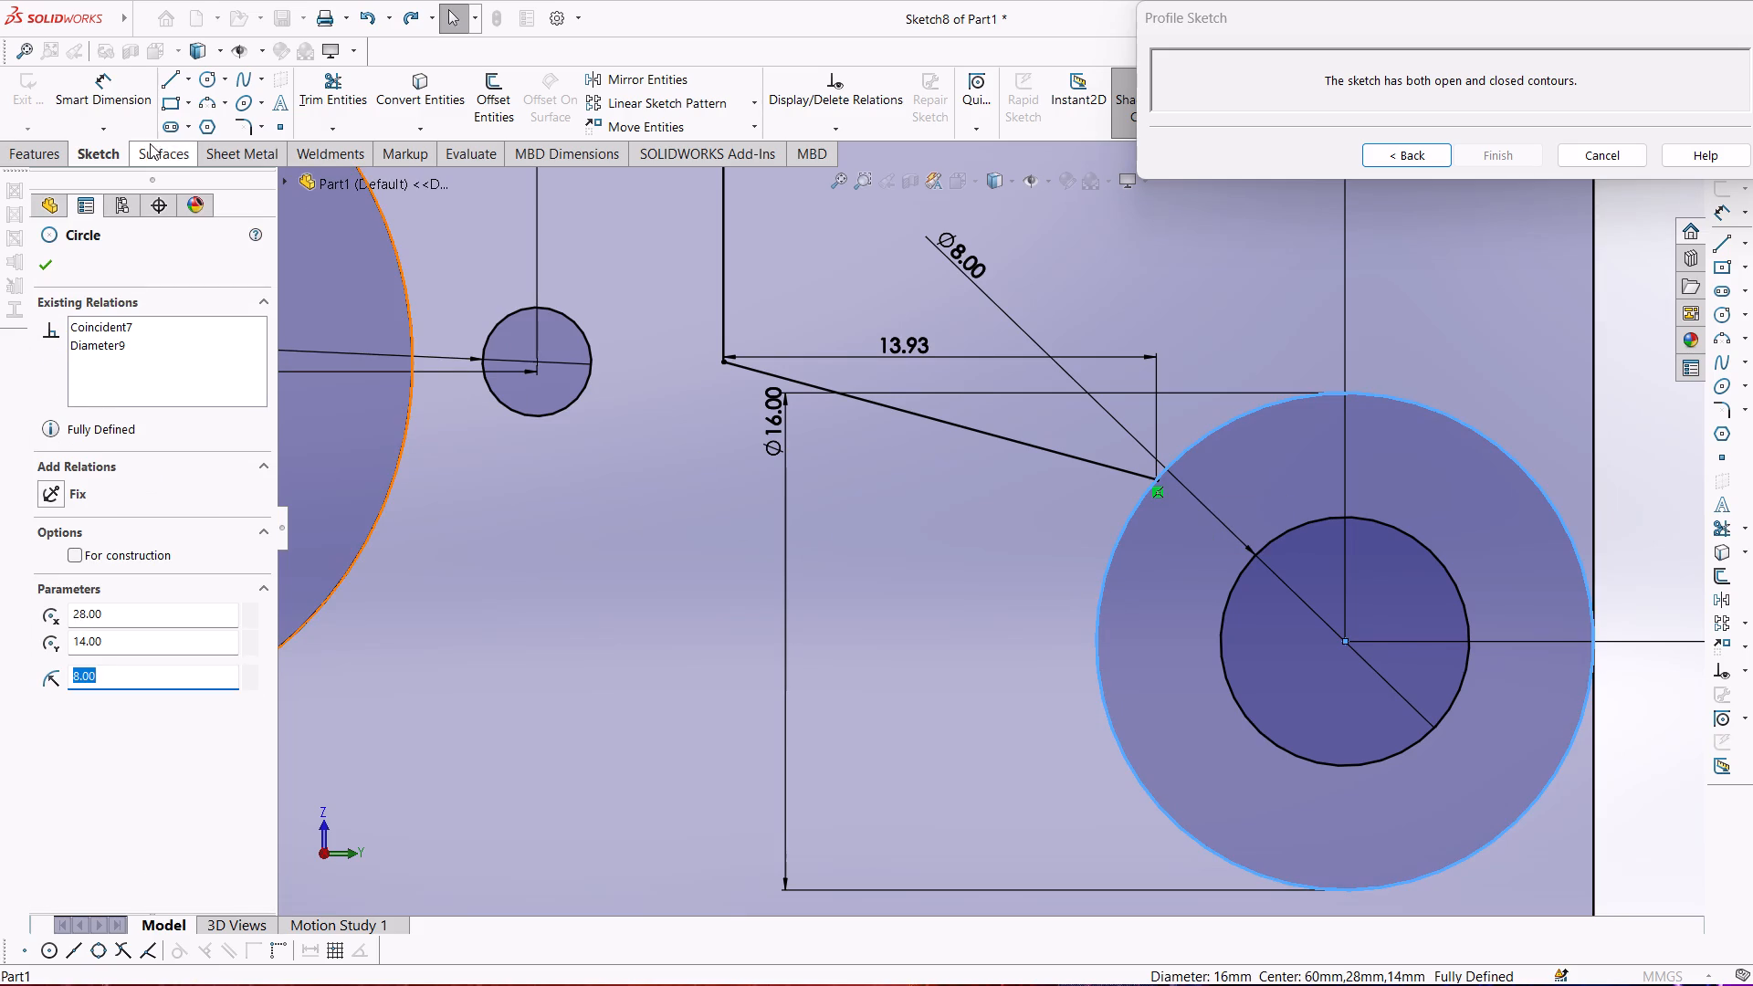
click(300, 100)
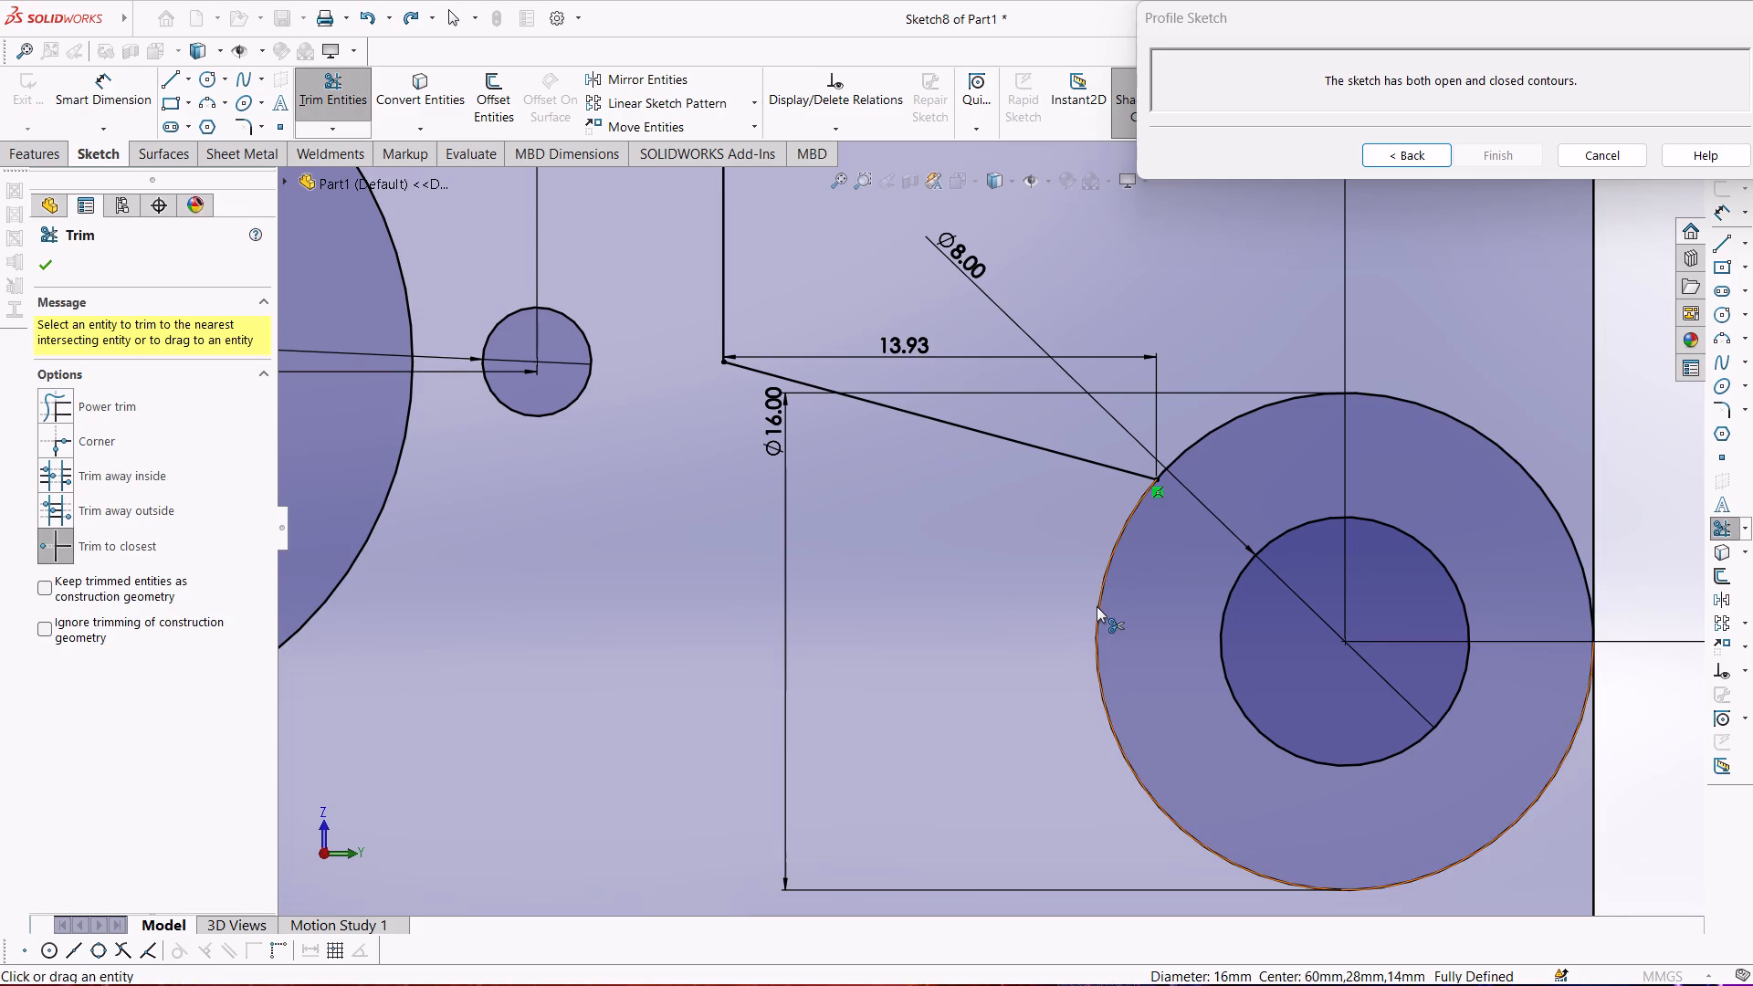
click(1097, 606)
scroll(1155, 554, up, 5)
scroll(1133, 353, up, 1)
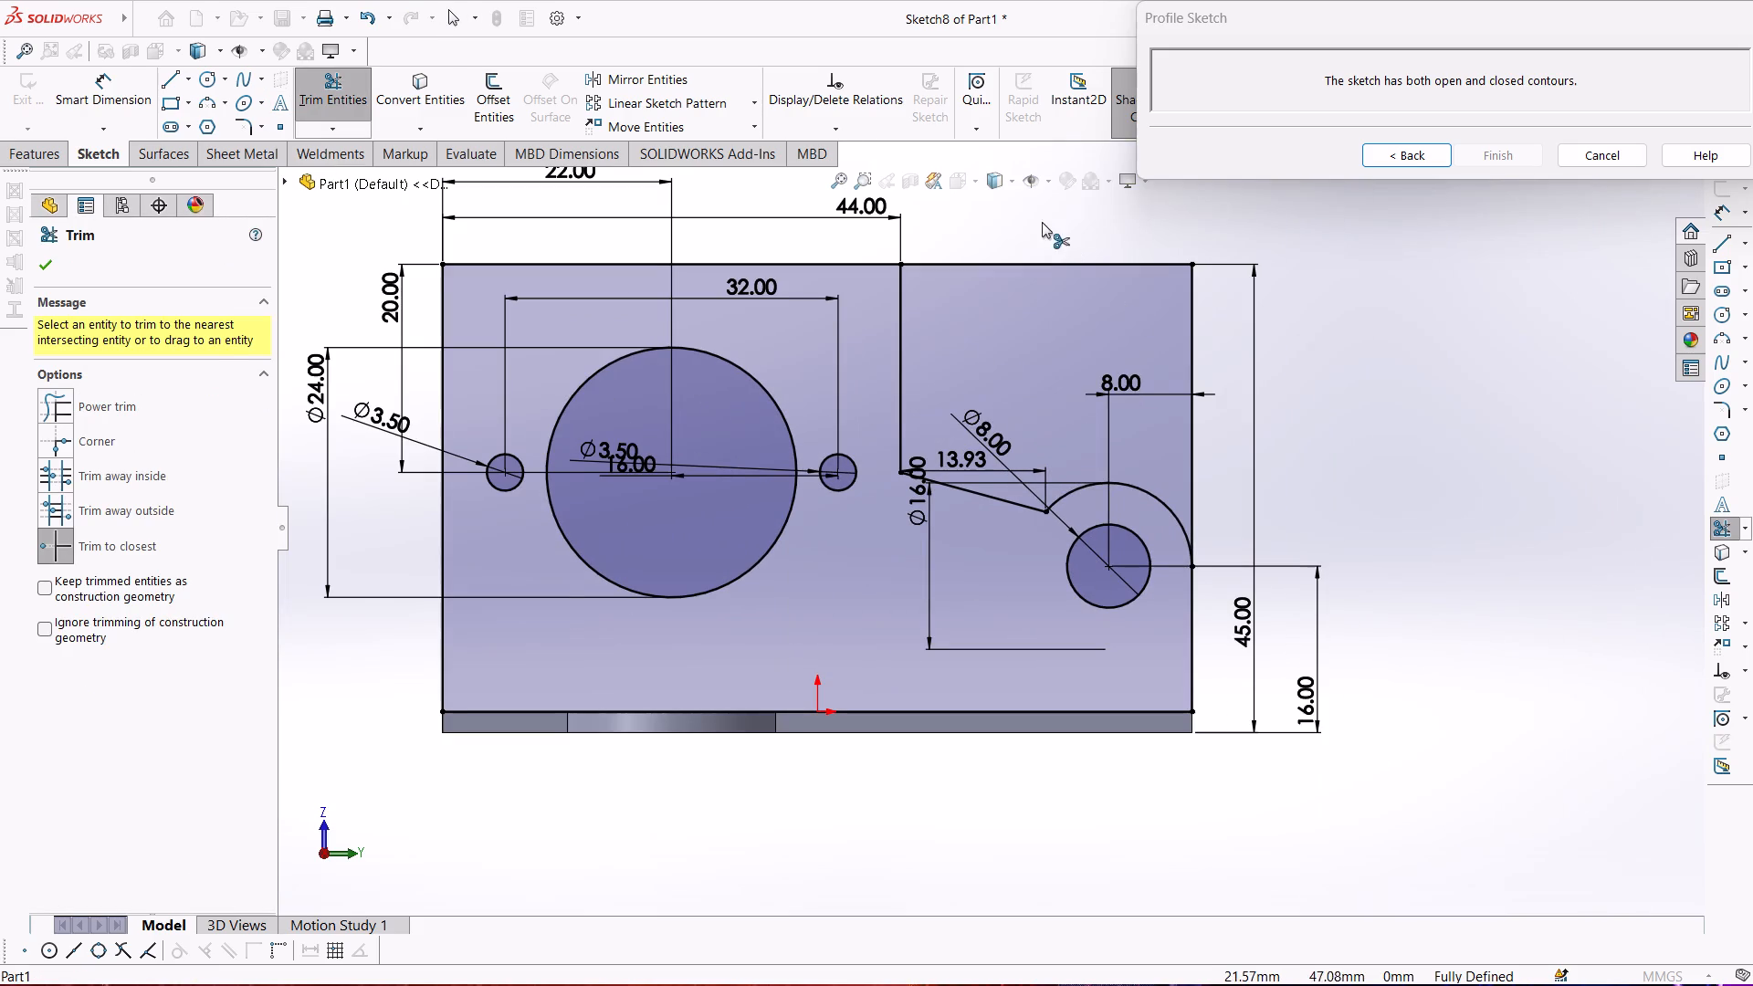
Trim away the flange's top edge beyond the 44 mm step and the side edge above the rounded lobe.
click(1034, 268)
click(1191, 443)
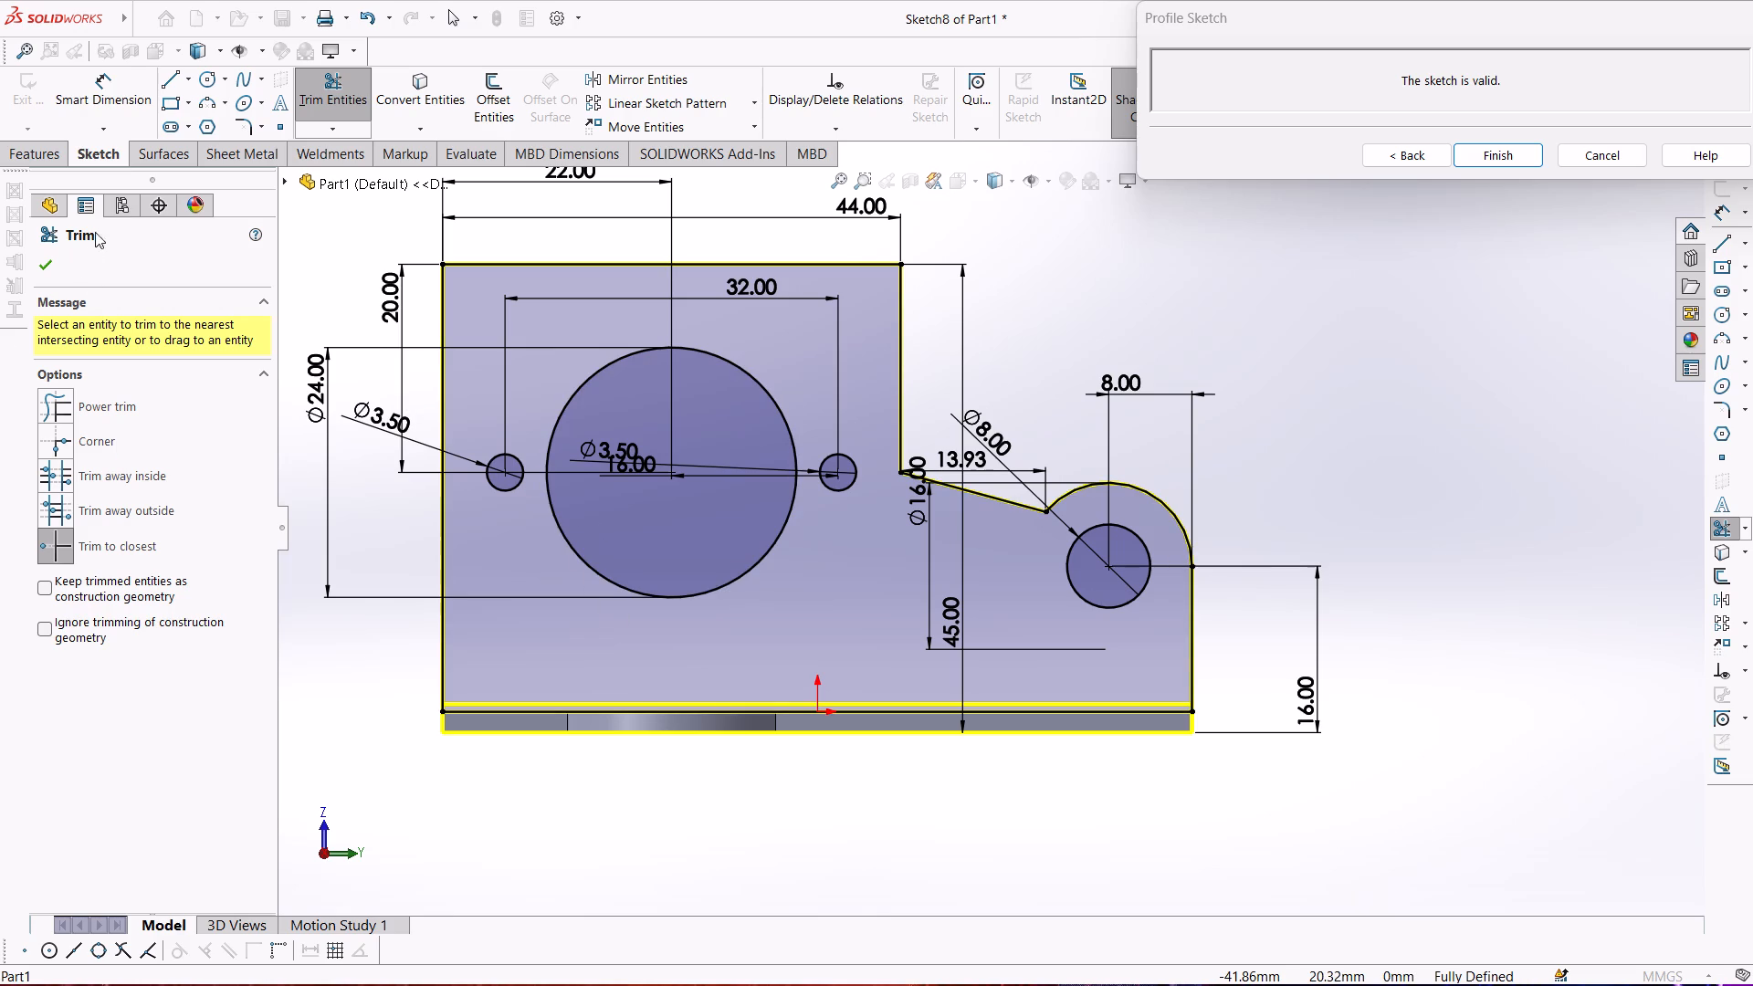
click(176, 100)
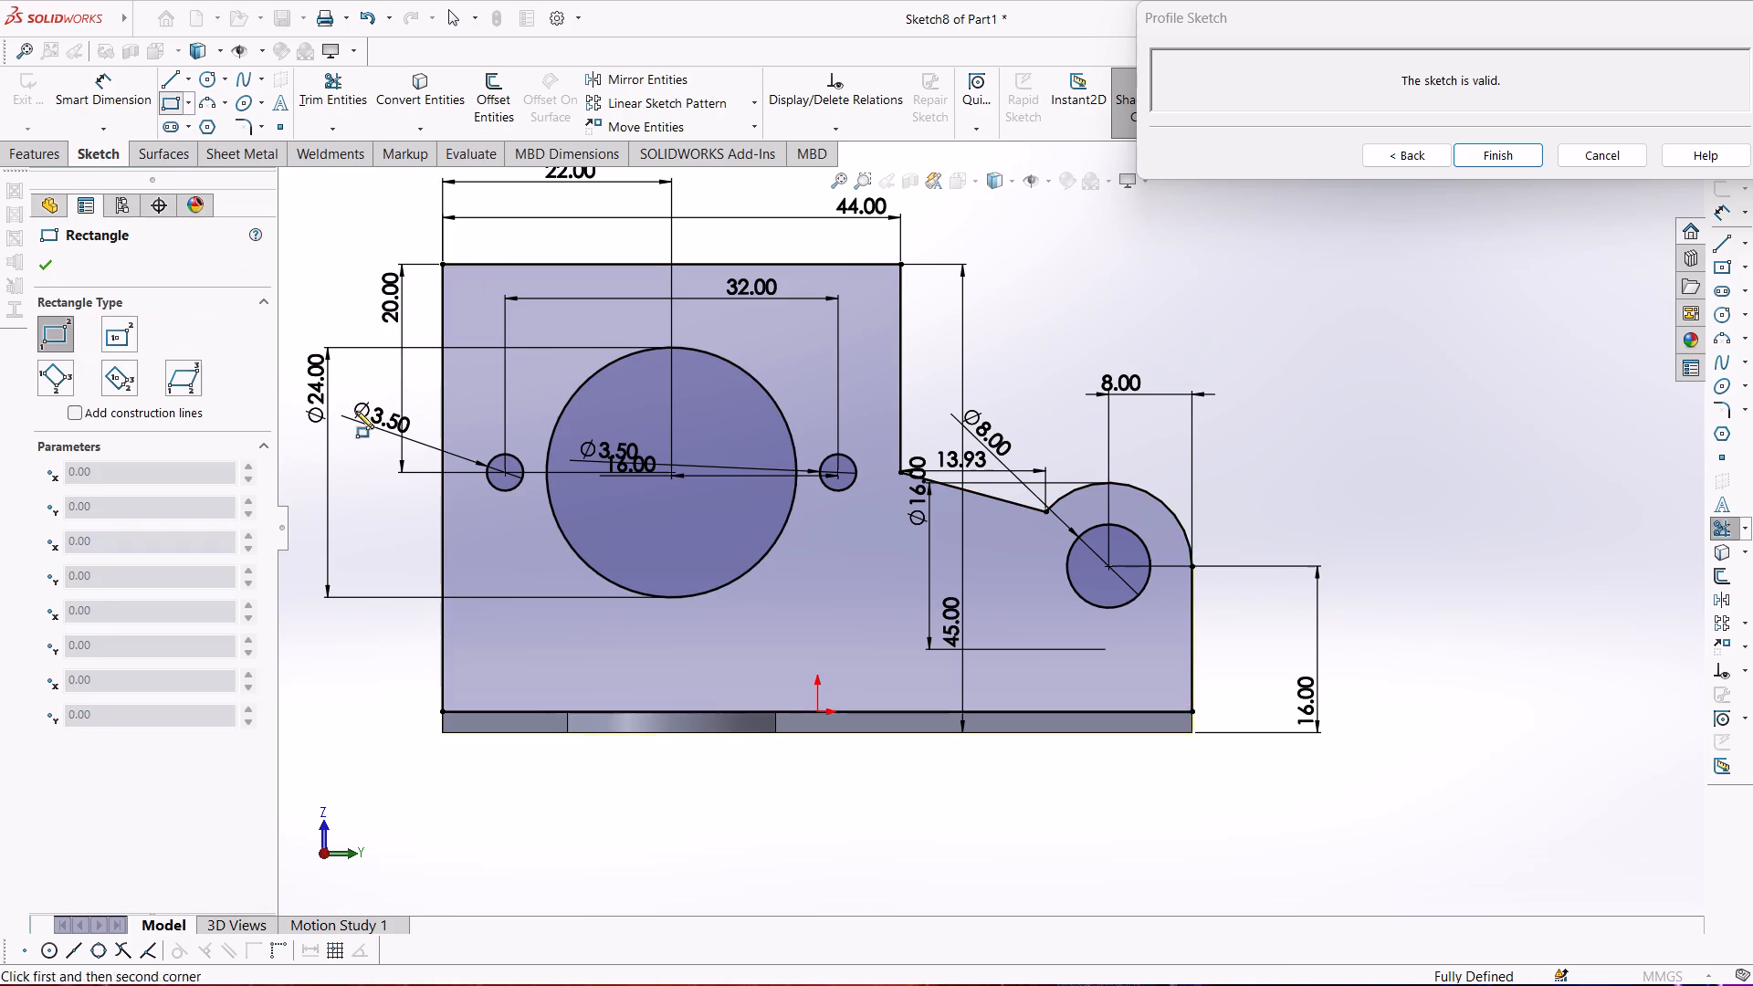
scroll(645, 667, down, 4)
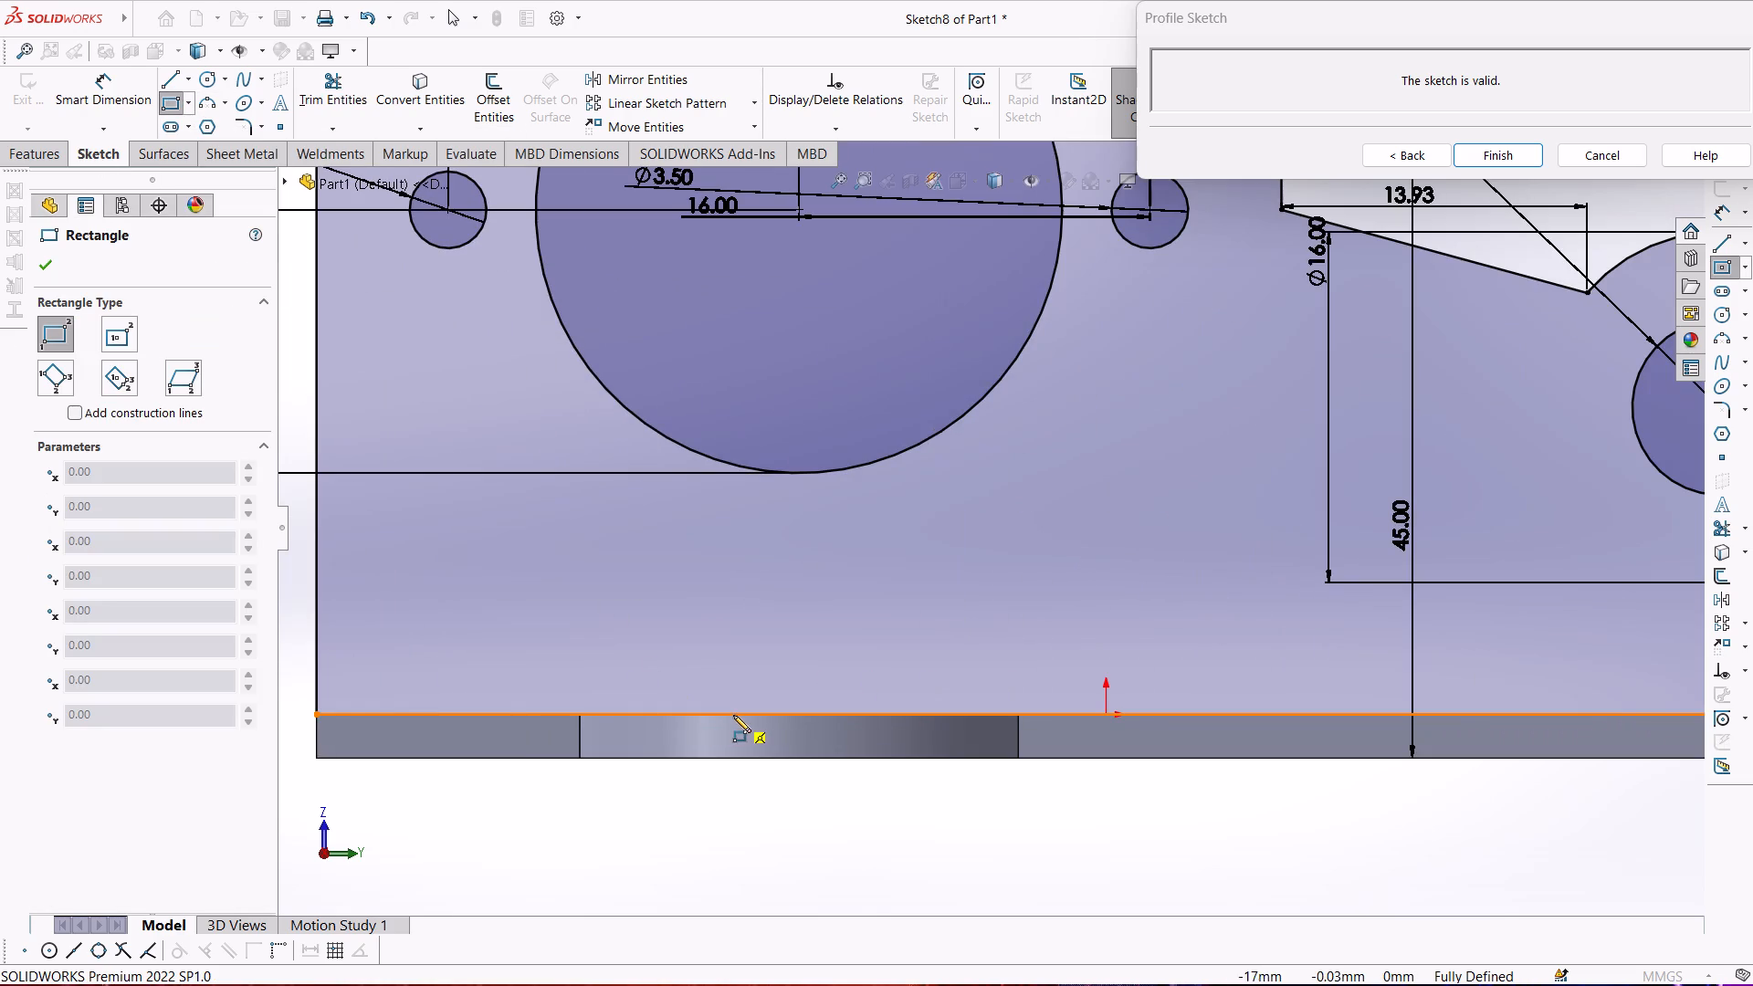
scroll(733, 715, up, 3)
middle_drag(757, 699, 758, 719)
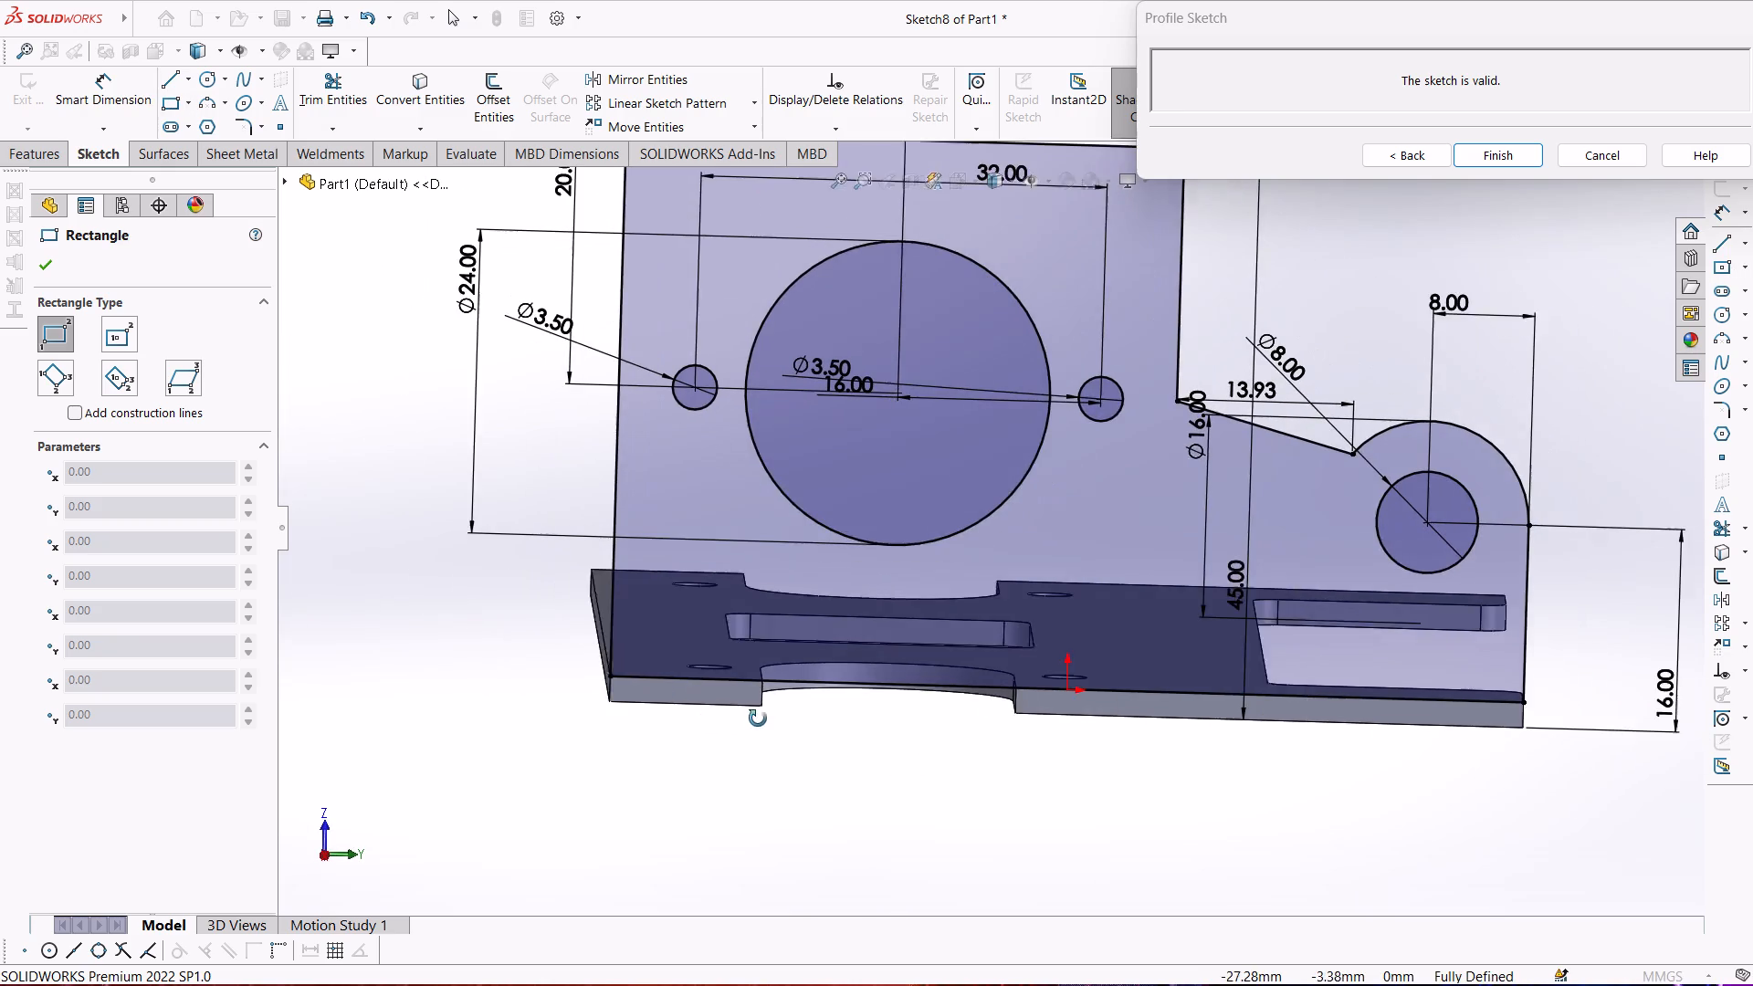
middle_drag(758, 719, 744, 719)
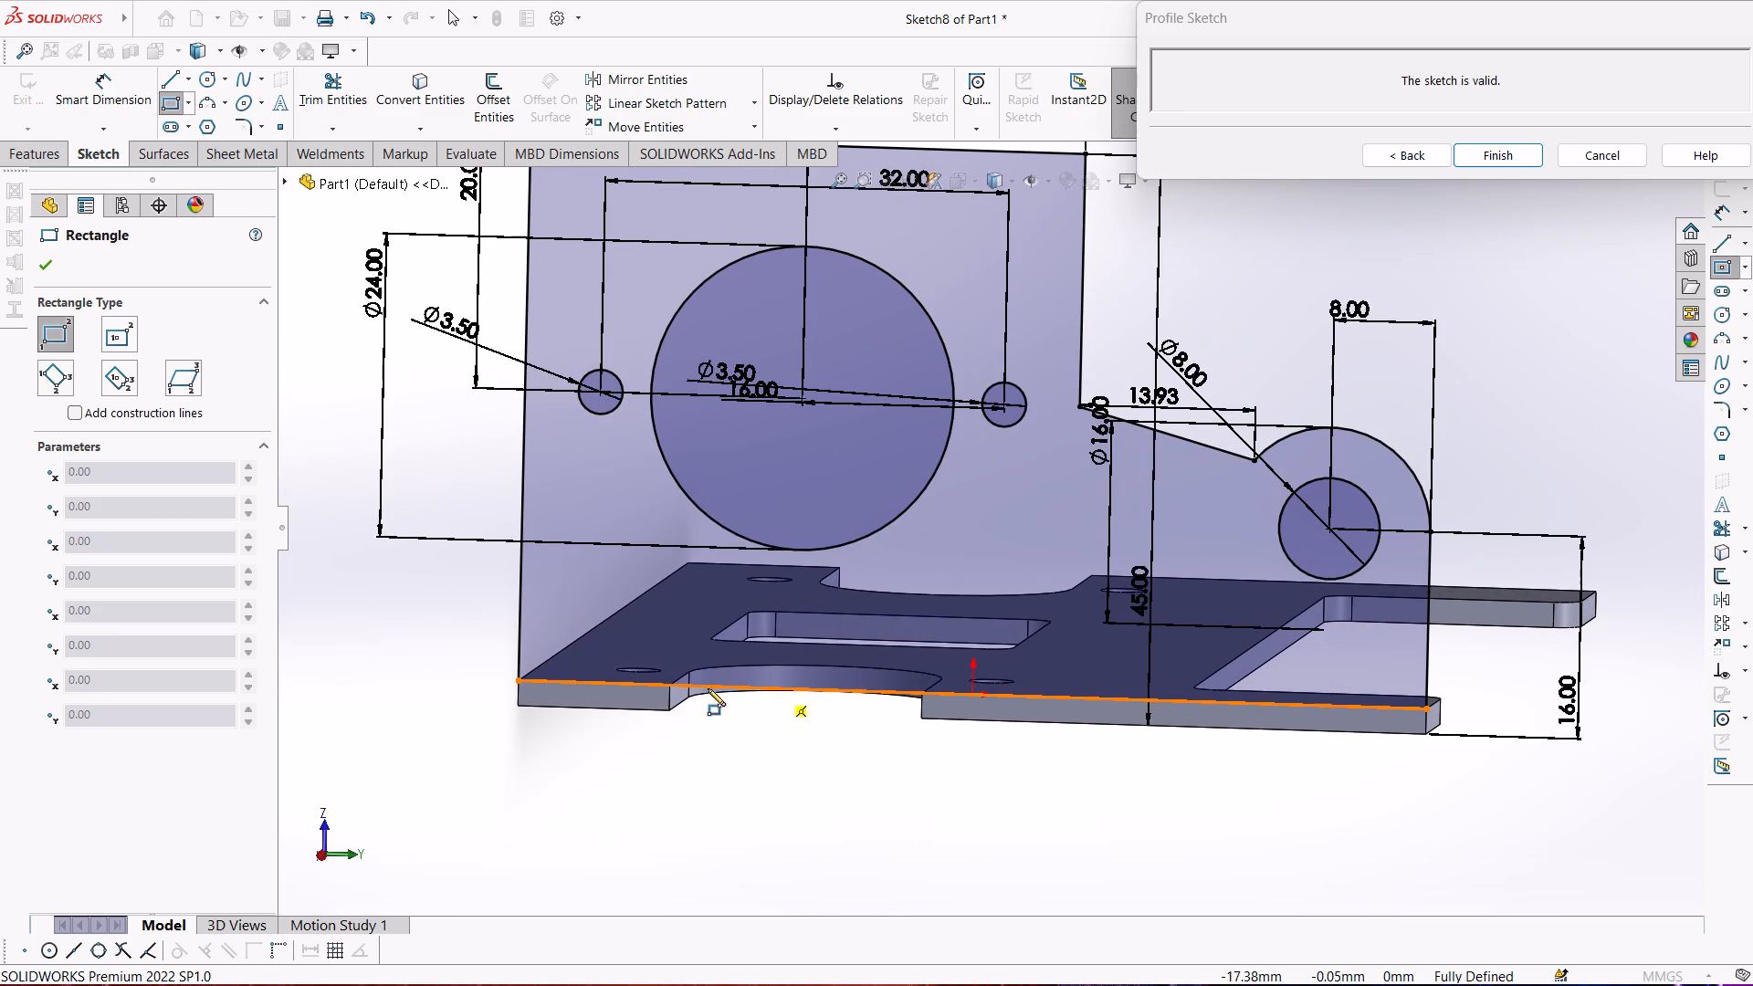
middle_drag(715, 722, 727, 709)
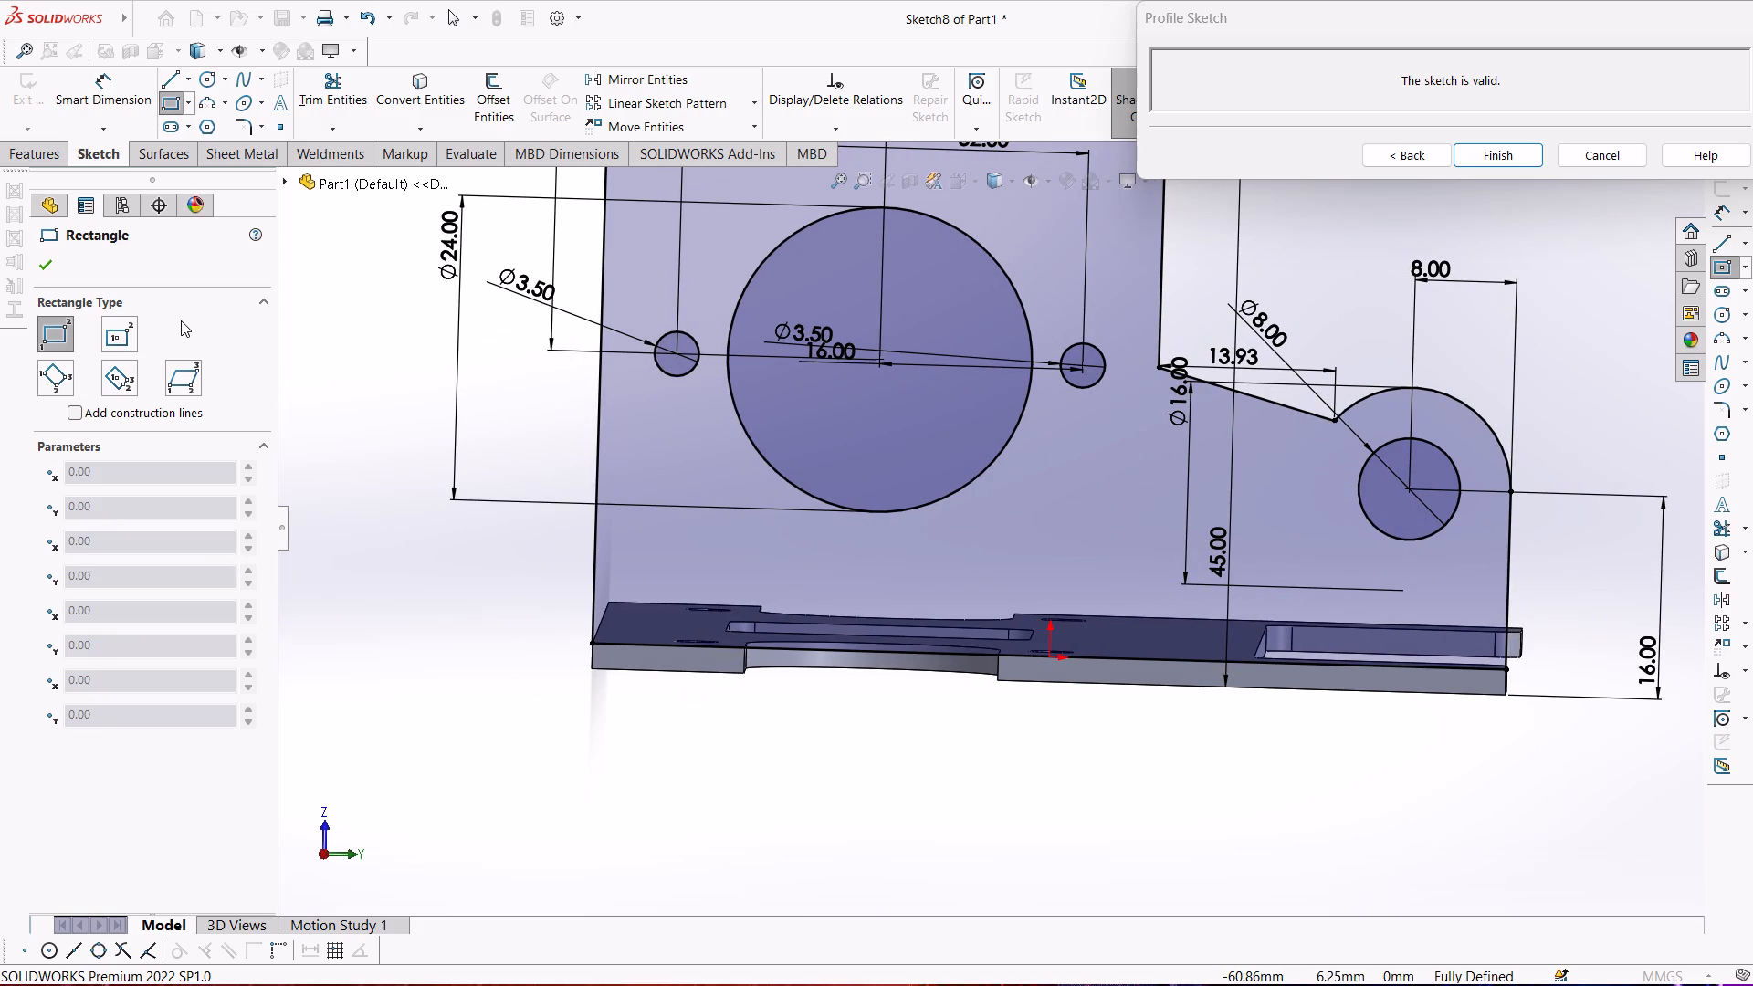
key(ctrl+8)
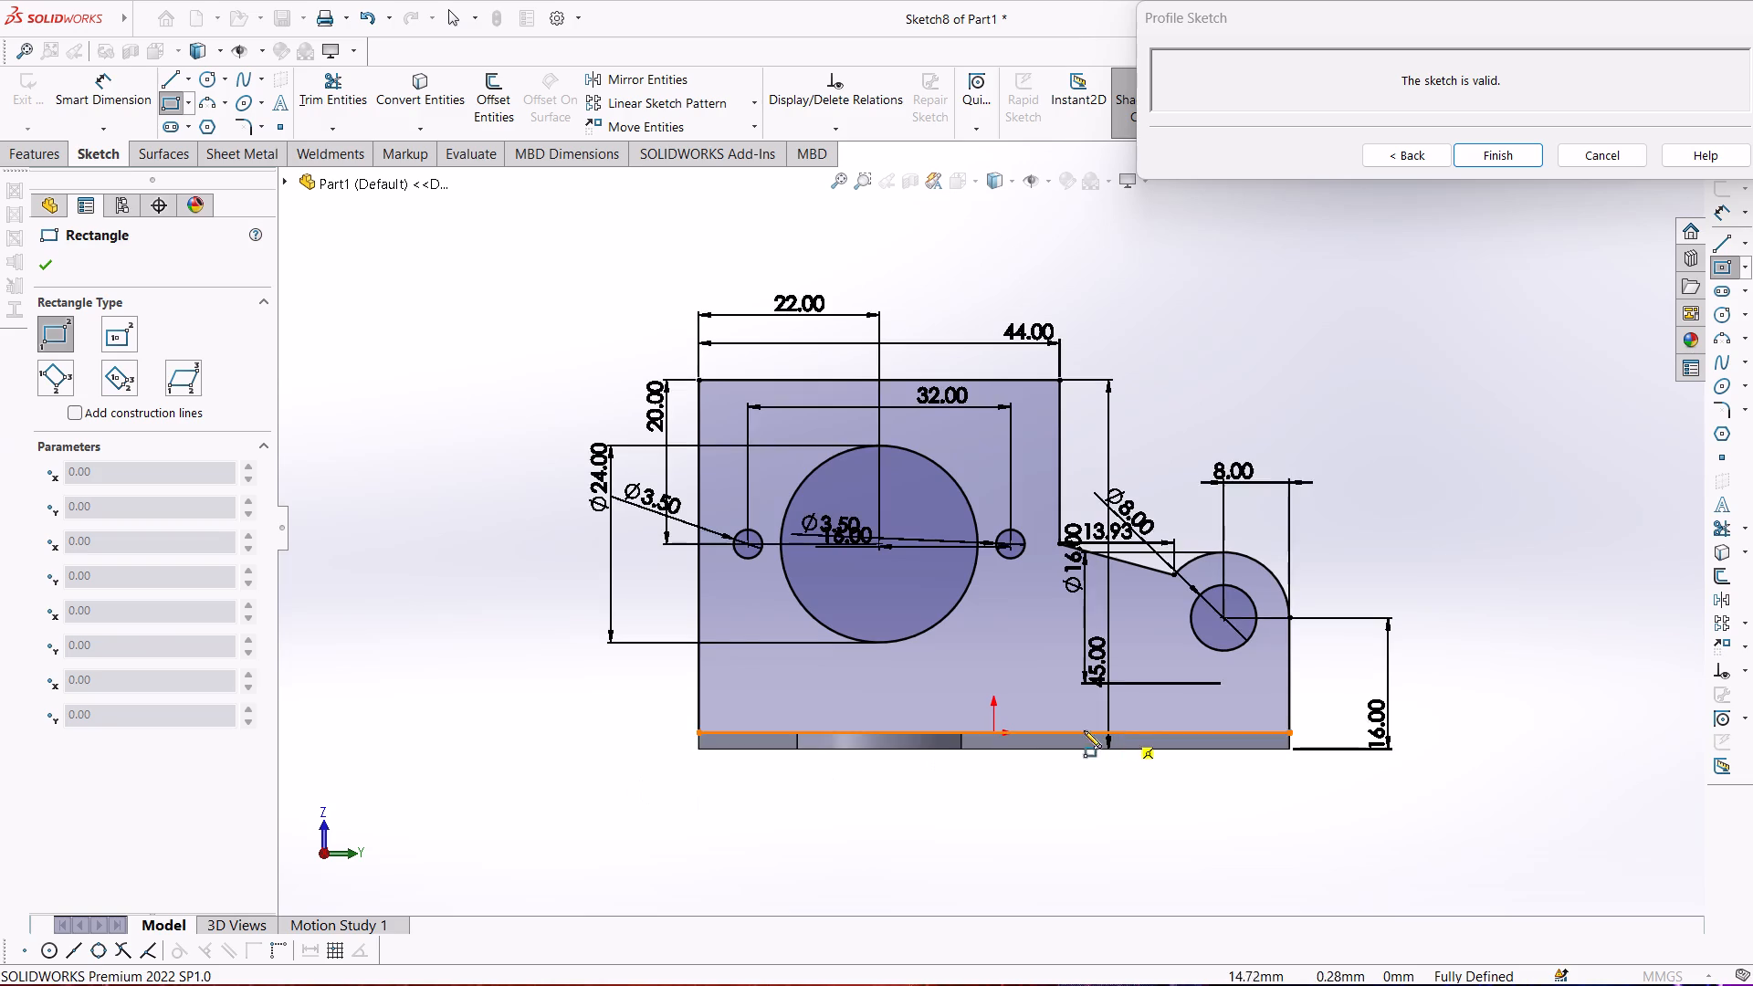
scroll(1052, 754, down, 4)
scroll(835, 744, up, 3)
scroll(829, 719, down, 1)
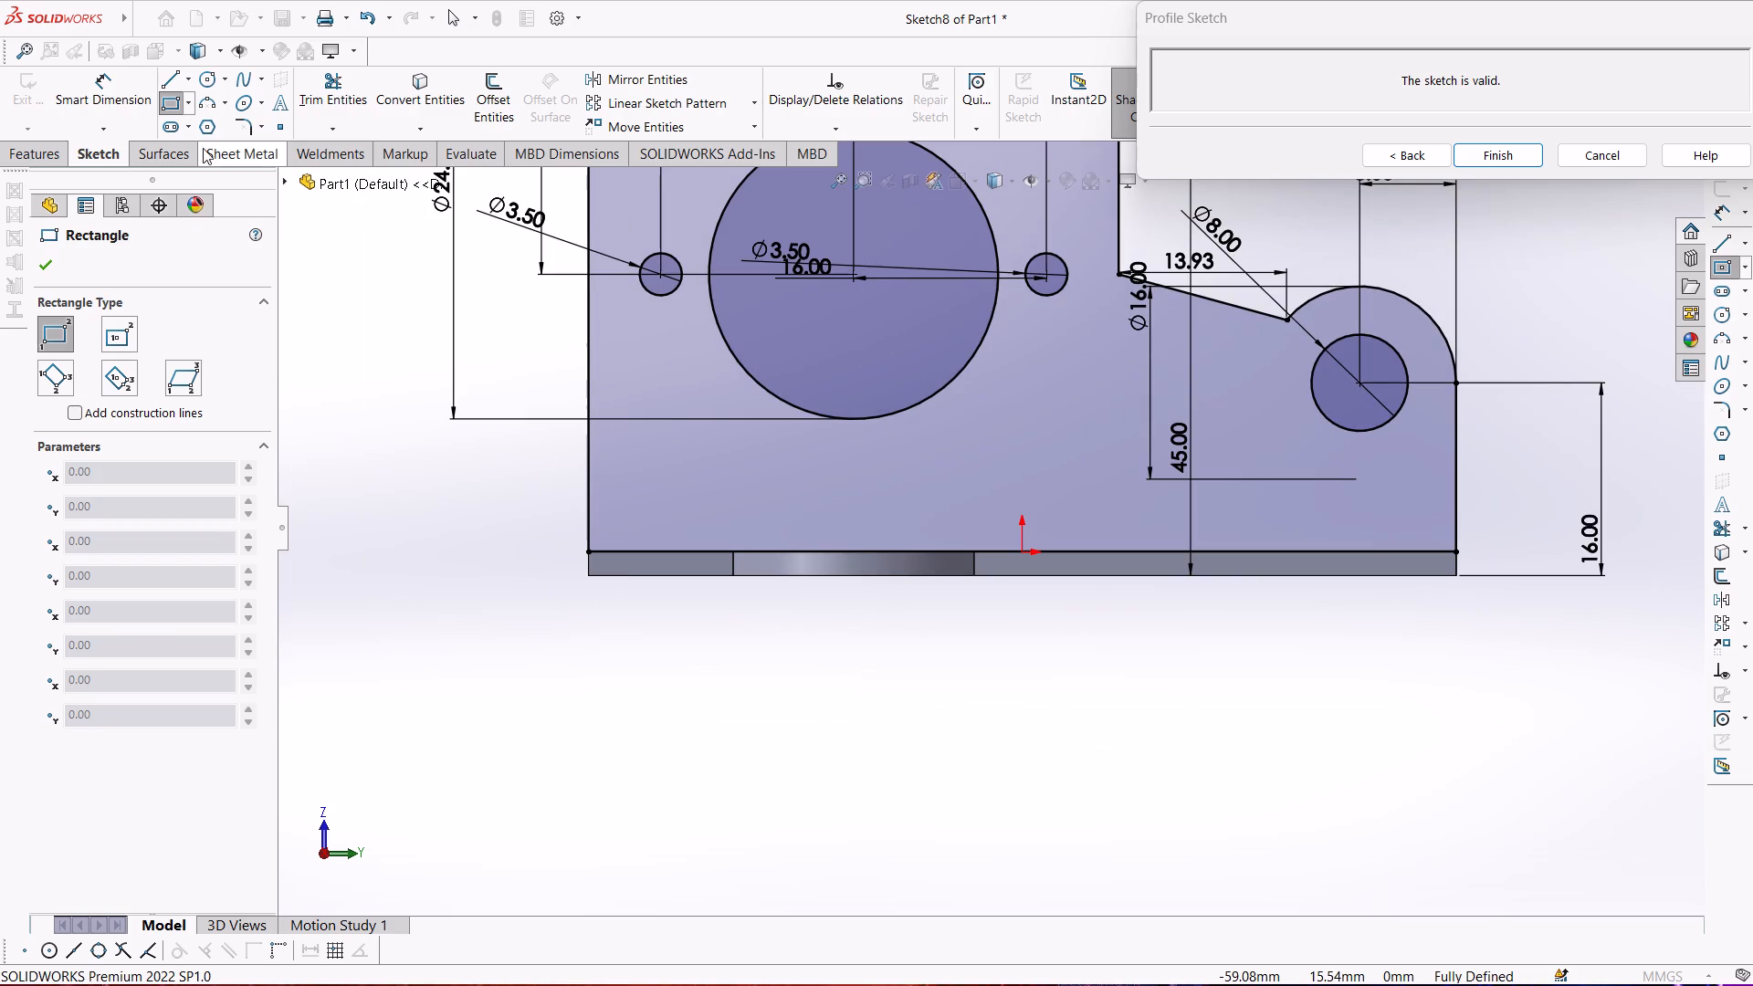
Sketch two concentric circles, radii about 9 mm and 2.7 mm, below the base edge, vertically aligned with the 24 mm hole's centre.
click(206, 77)
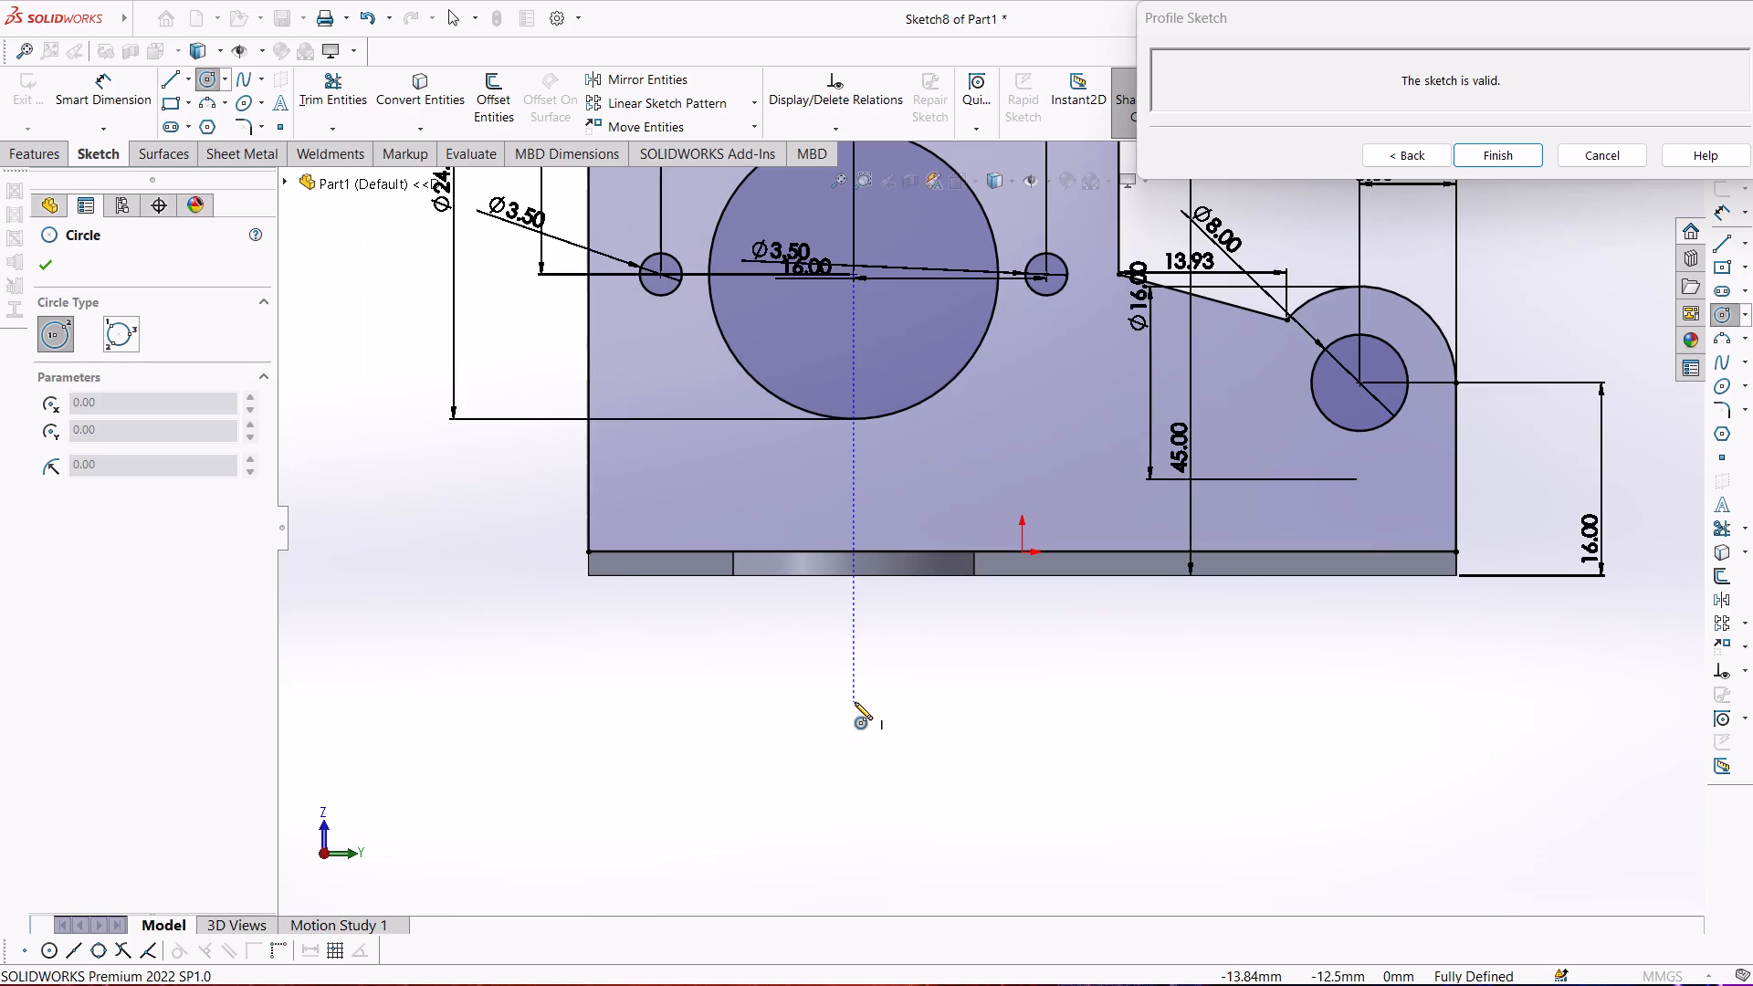
click(852, 702)
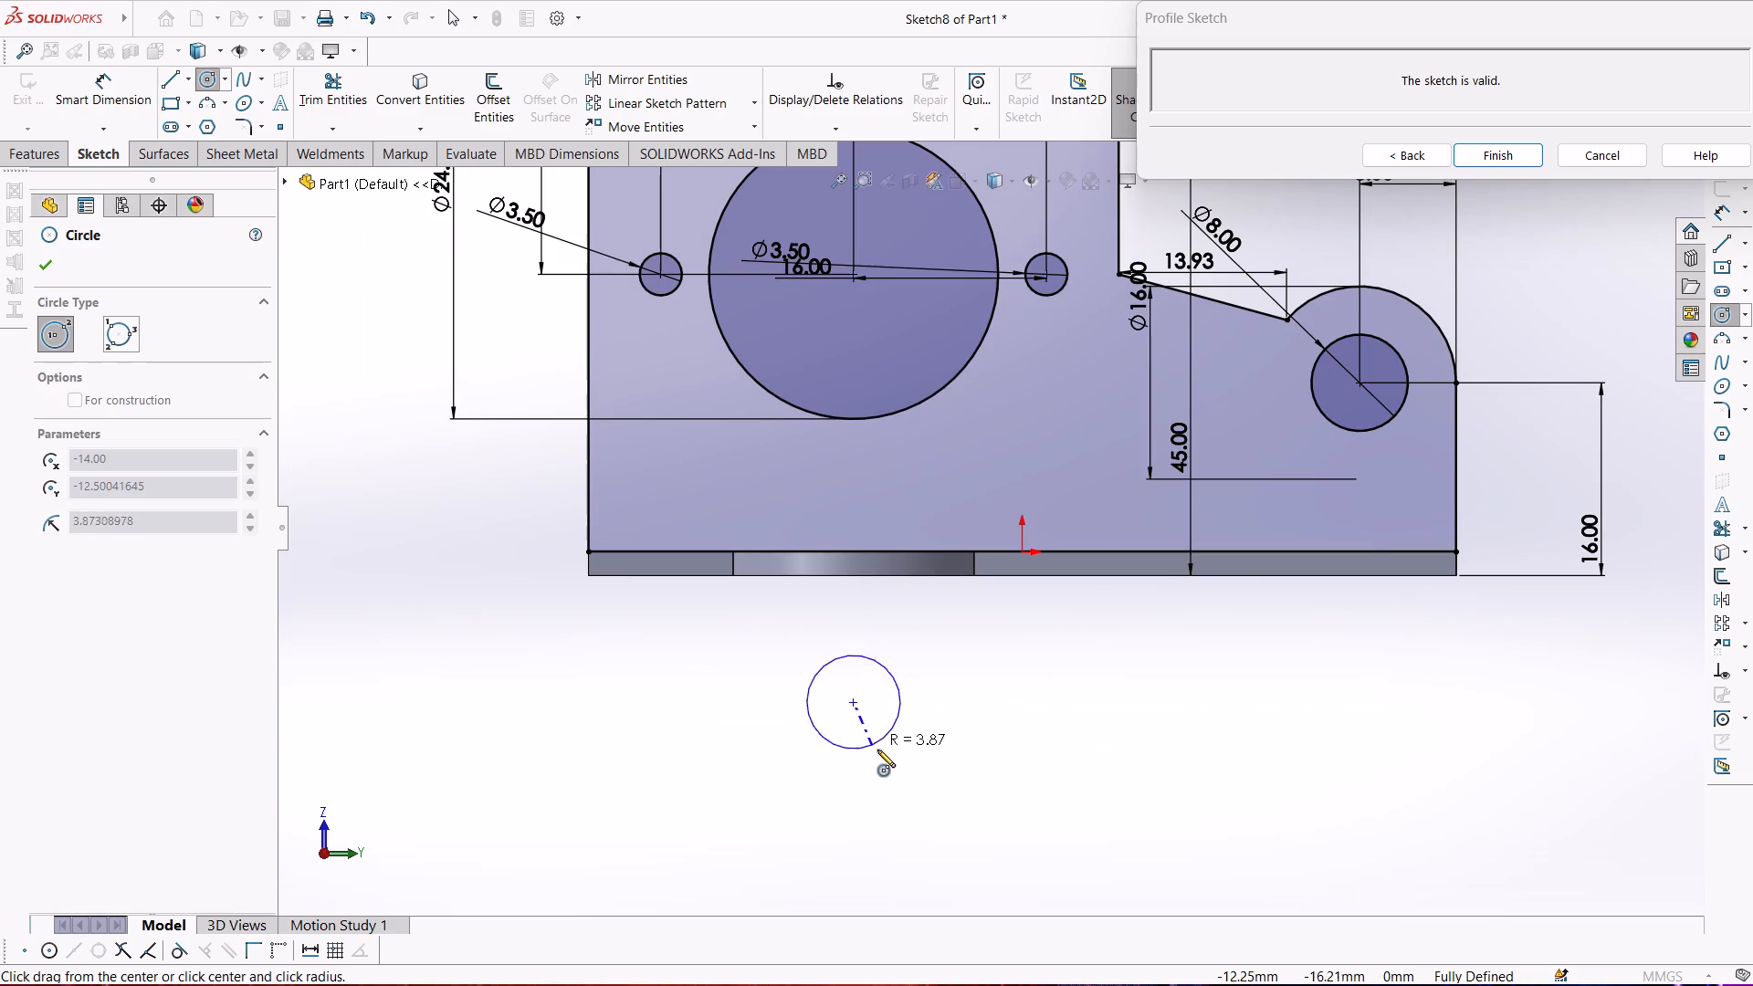
click(923, 785)
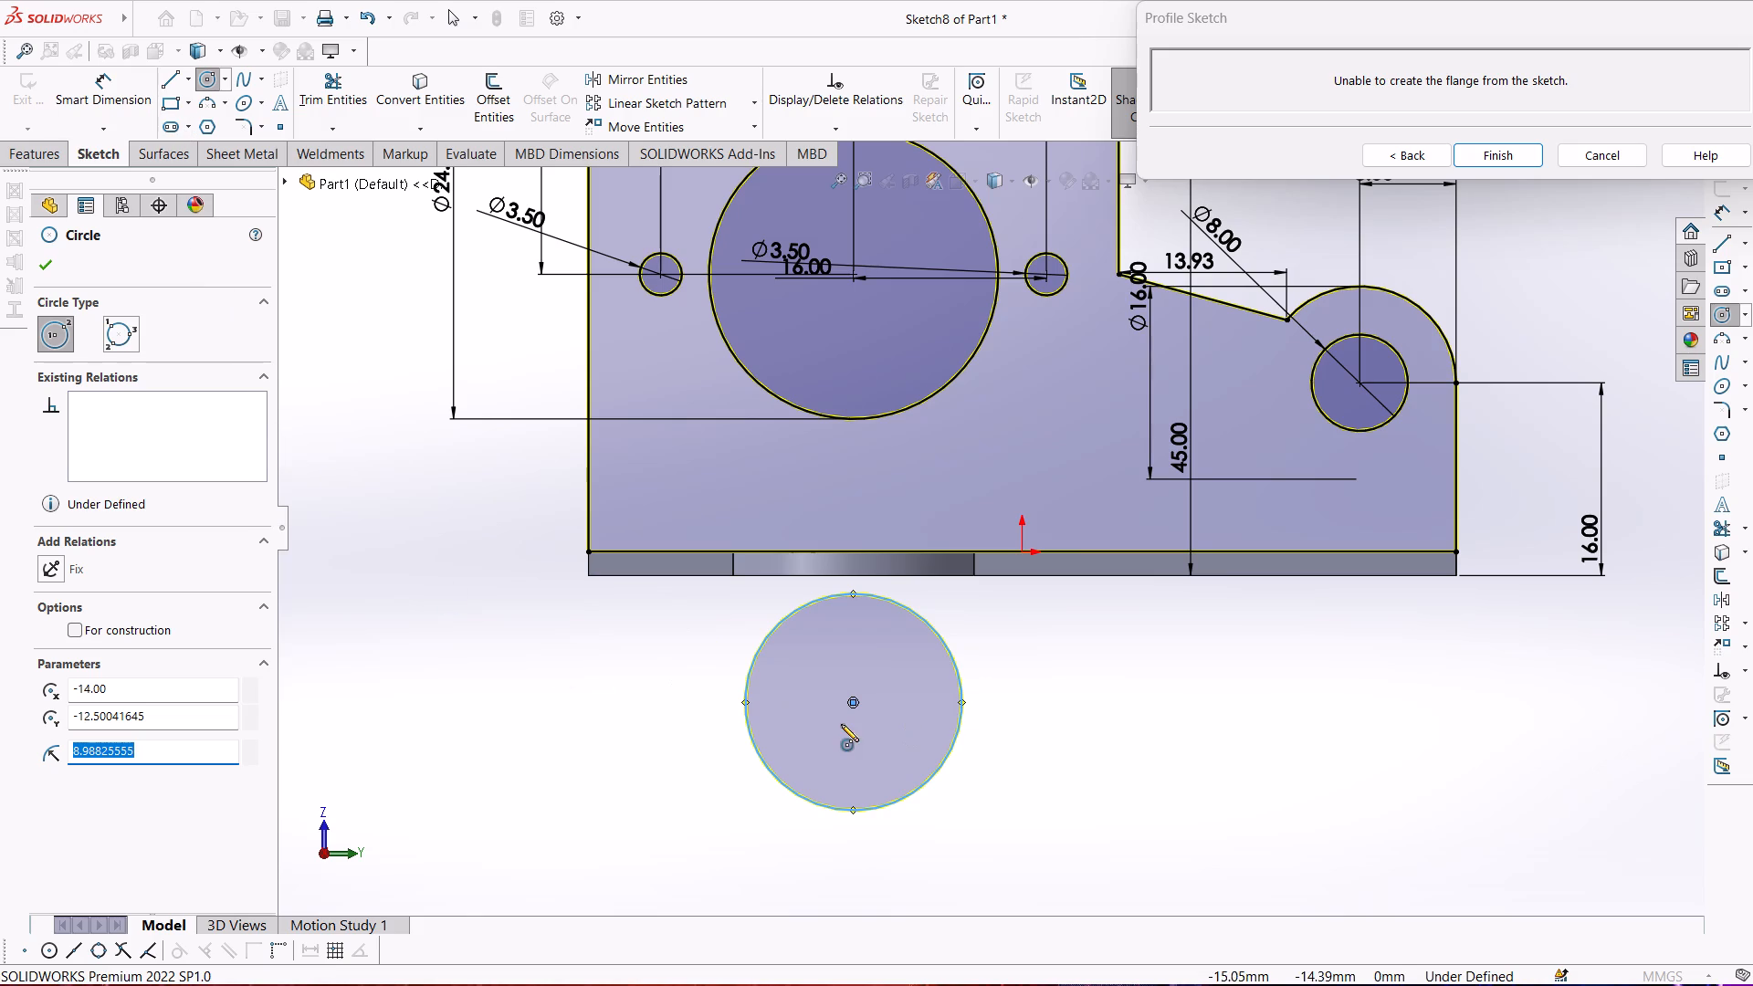
click(853, 700)
click(872, 729)
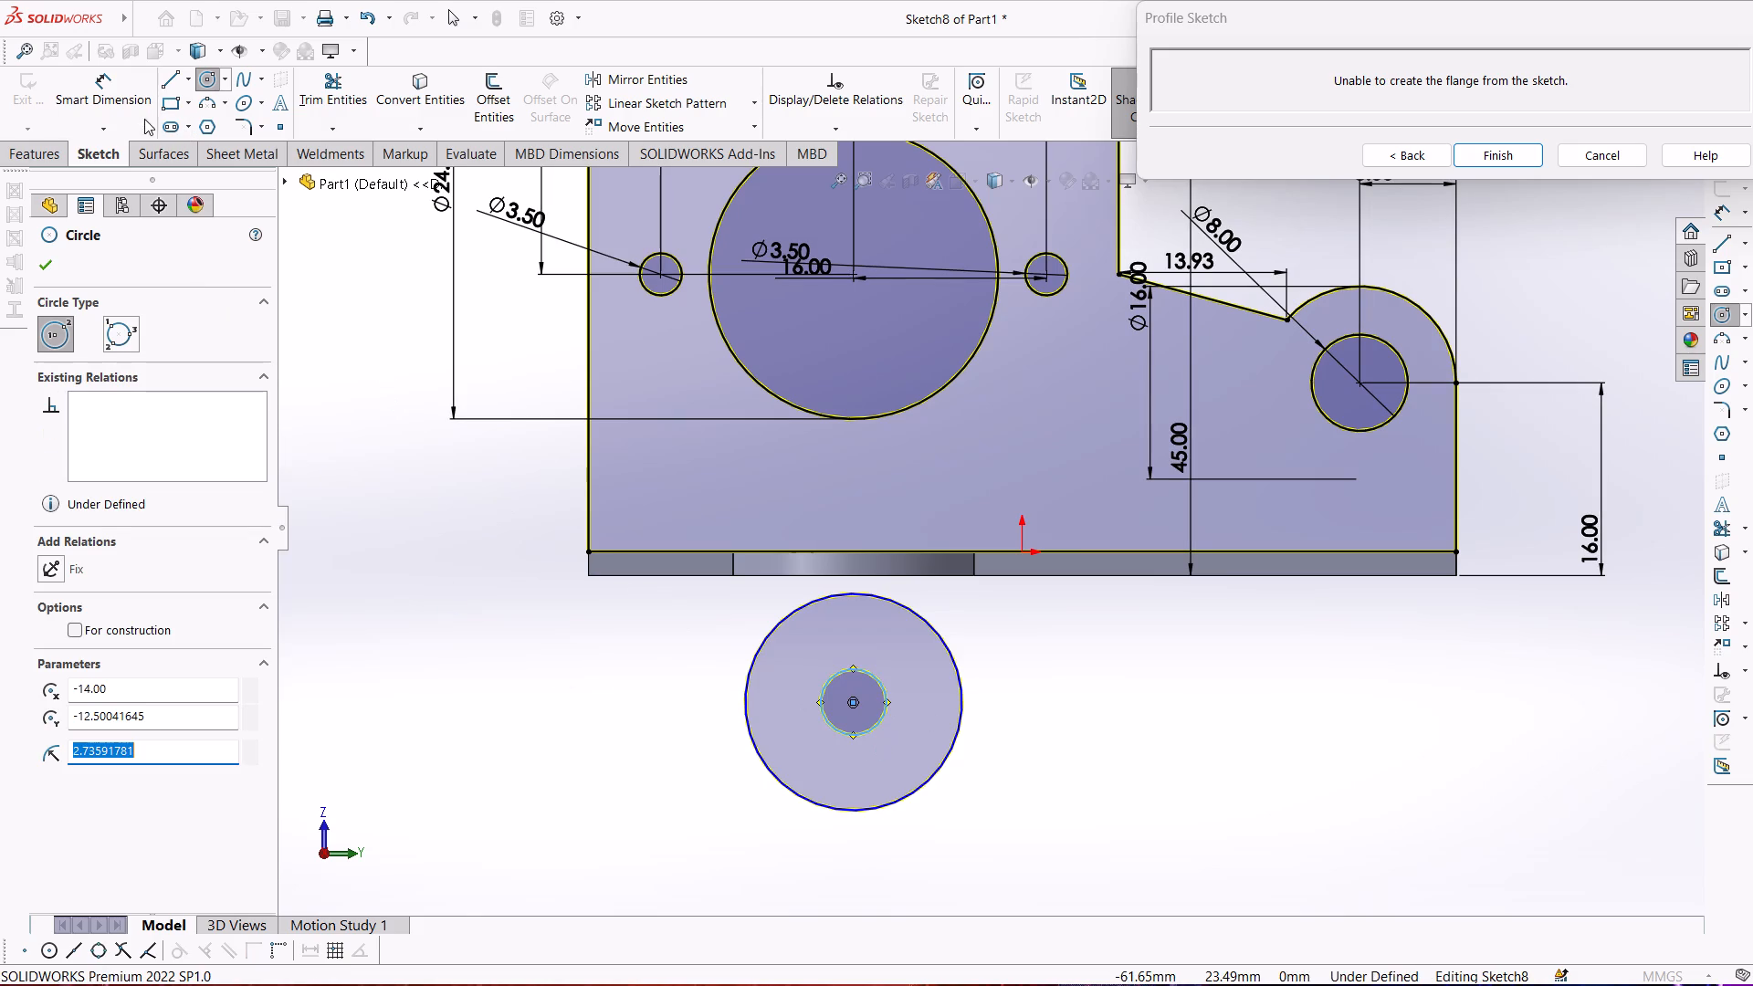
Dimension the two concentric circles below the base edge at 16 mm outer diameter and 8 mm inner diameter.
click(130, 103)
click(761, 645)
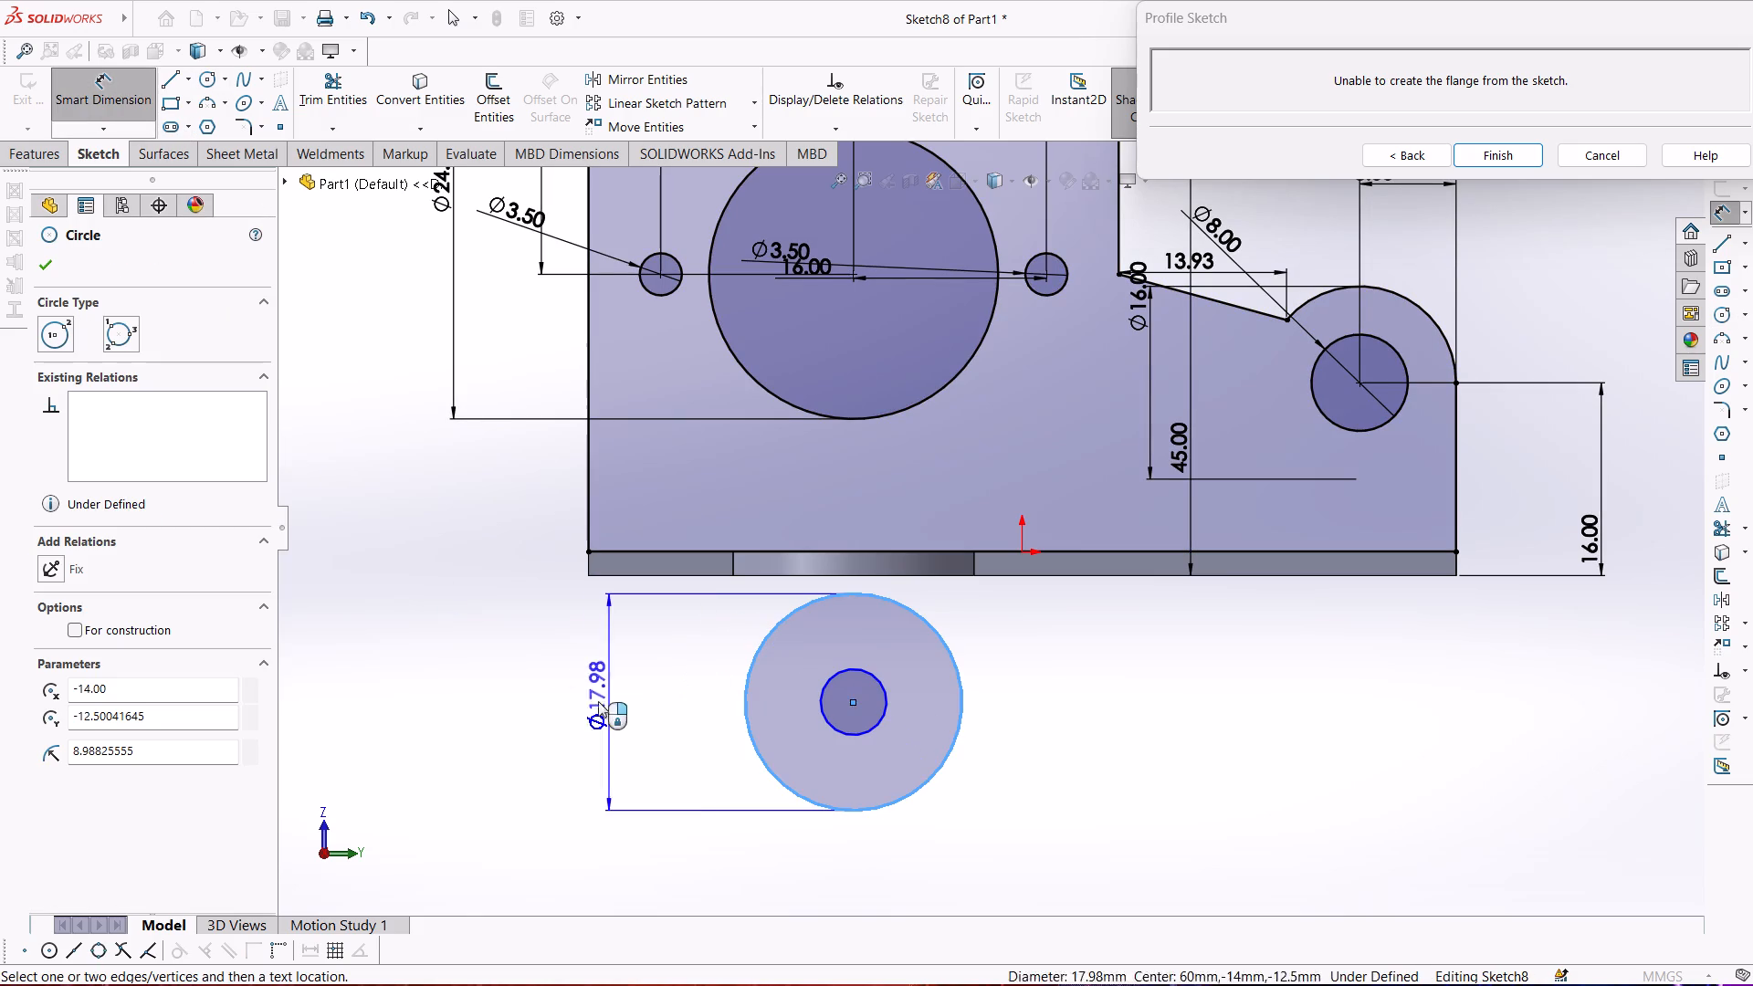
click(561, 722)
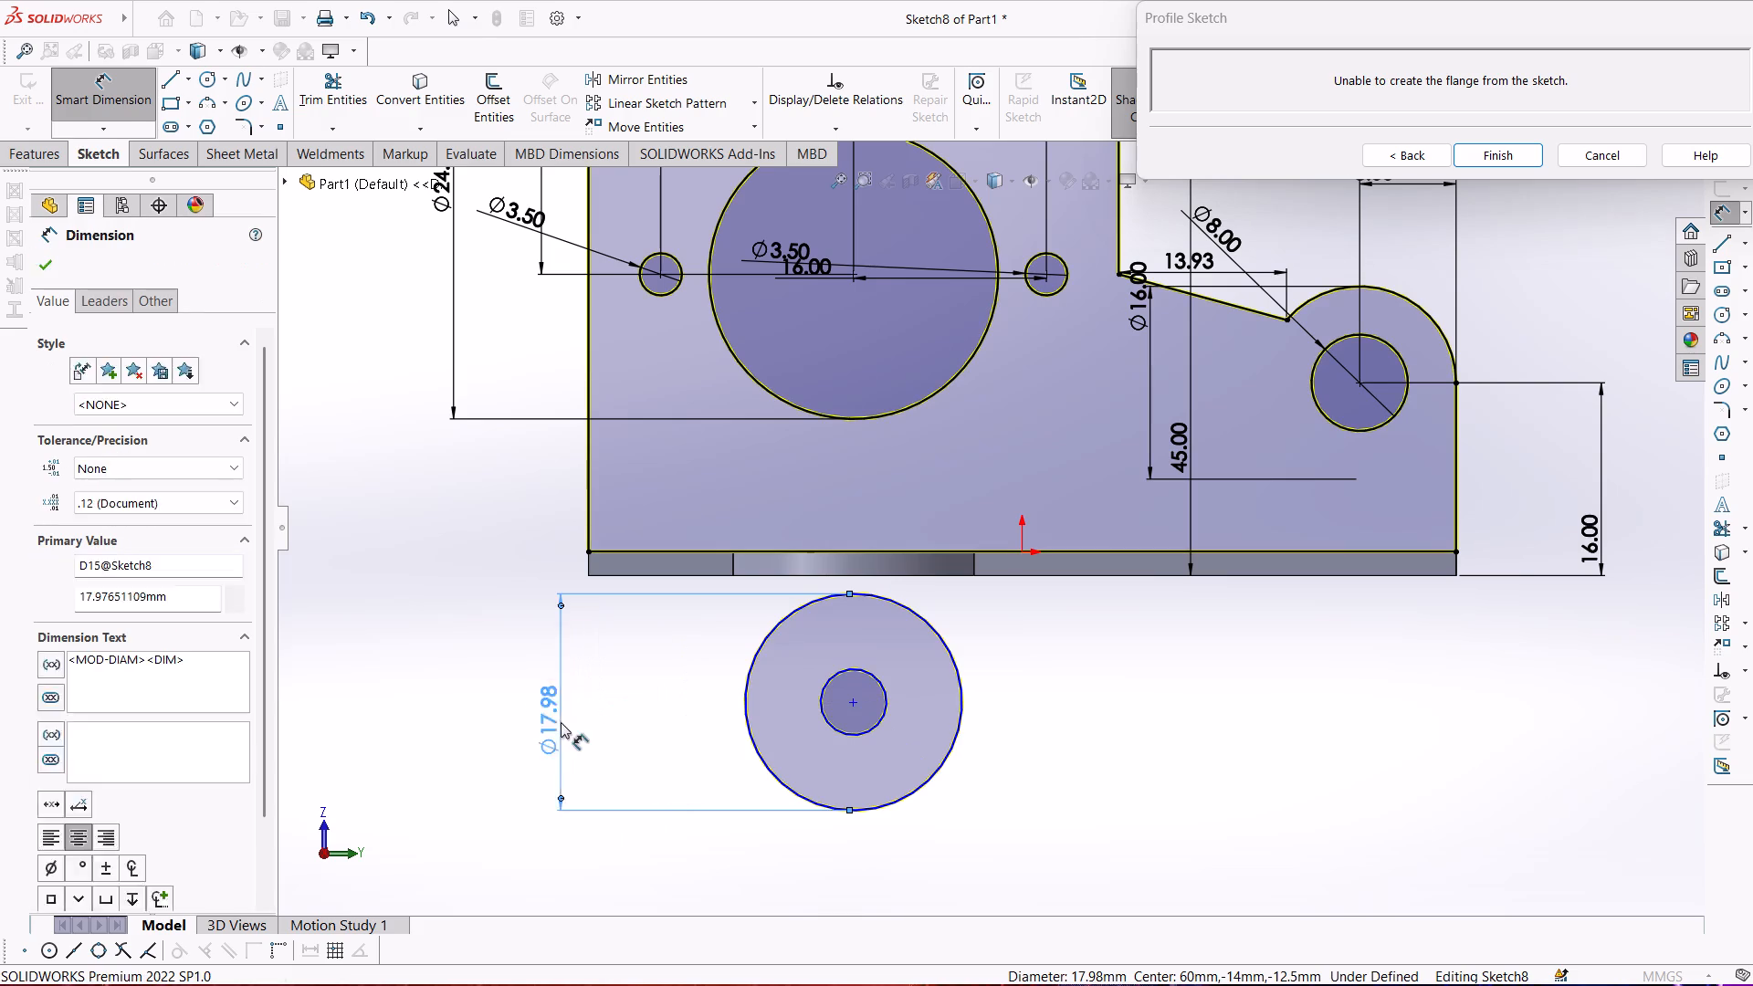
text(16)
key(Return)
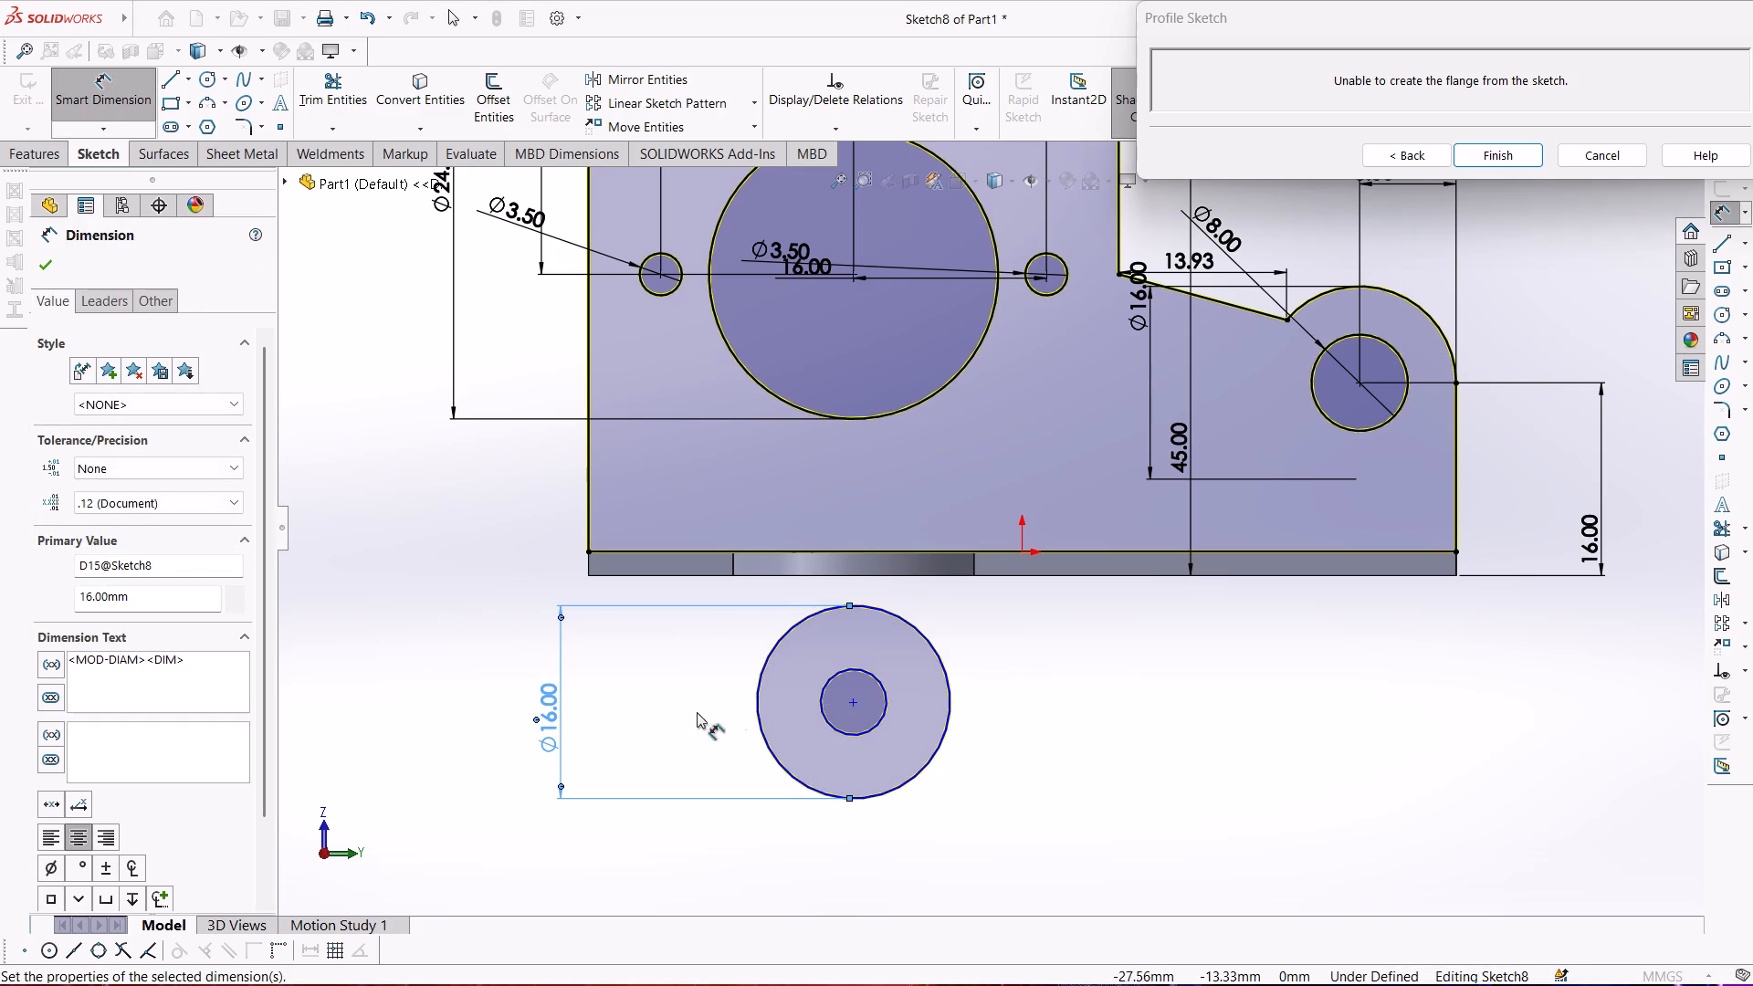
click(830, 721)
click(811, 750)
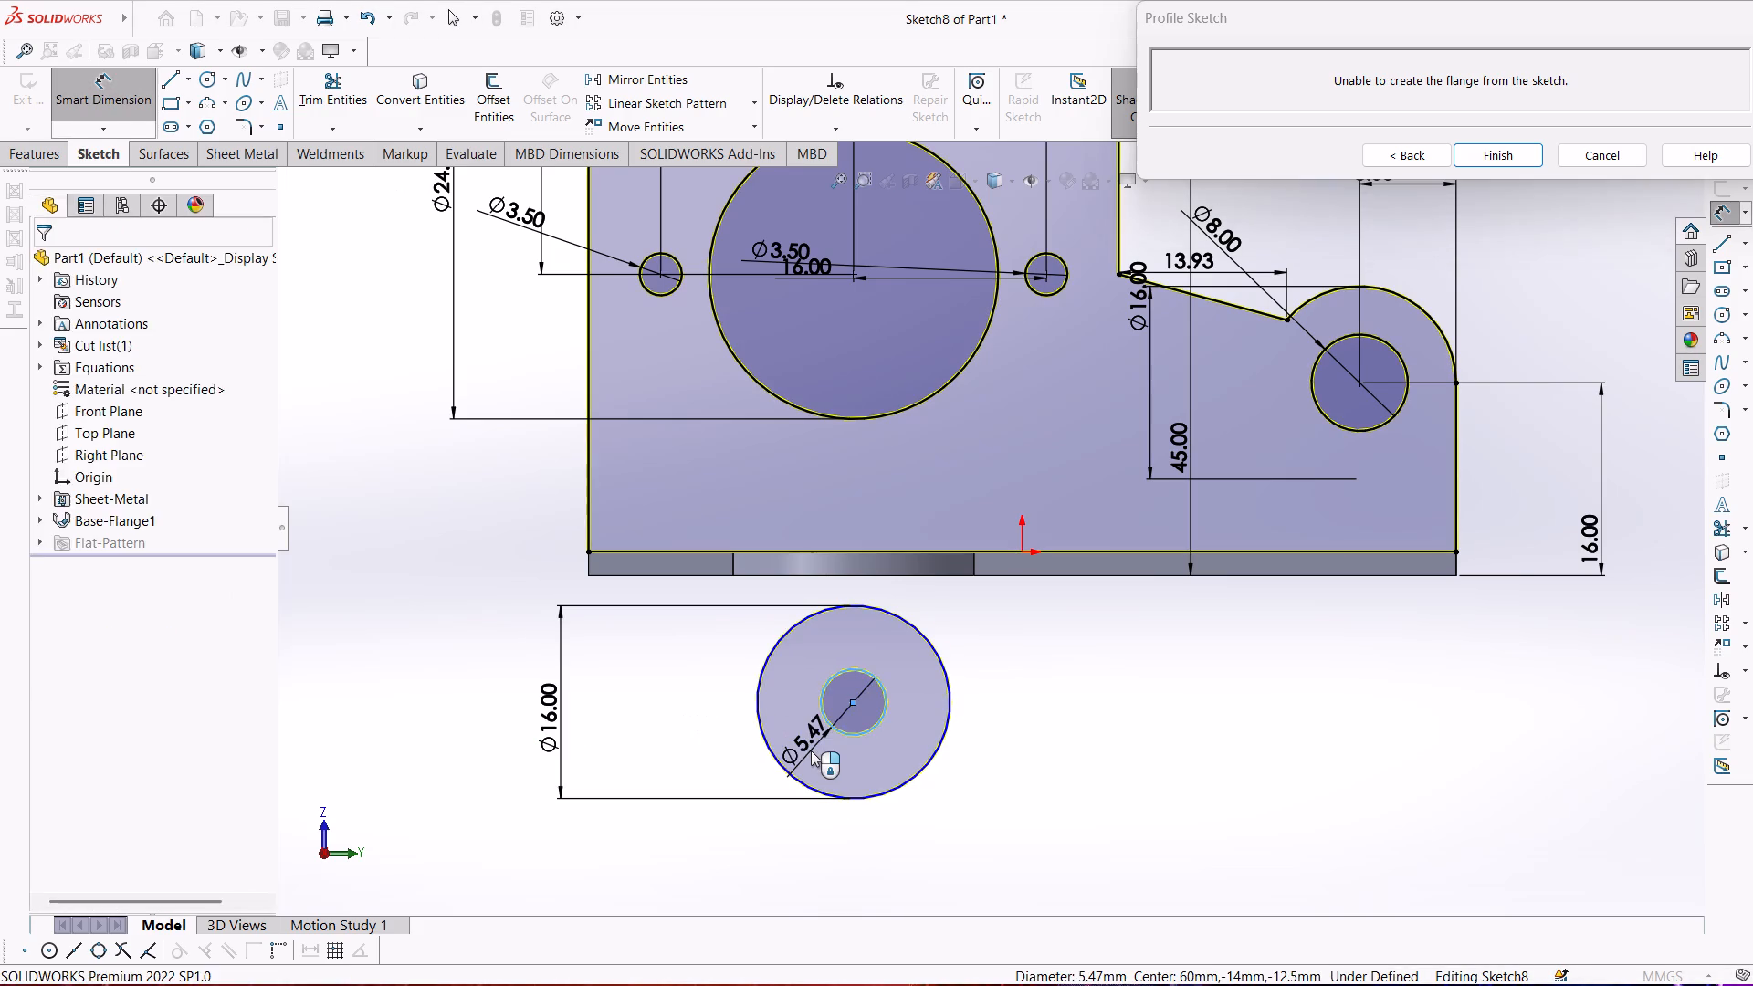
key(8)
key(Return)
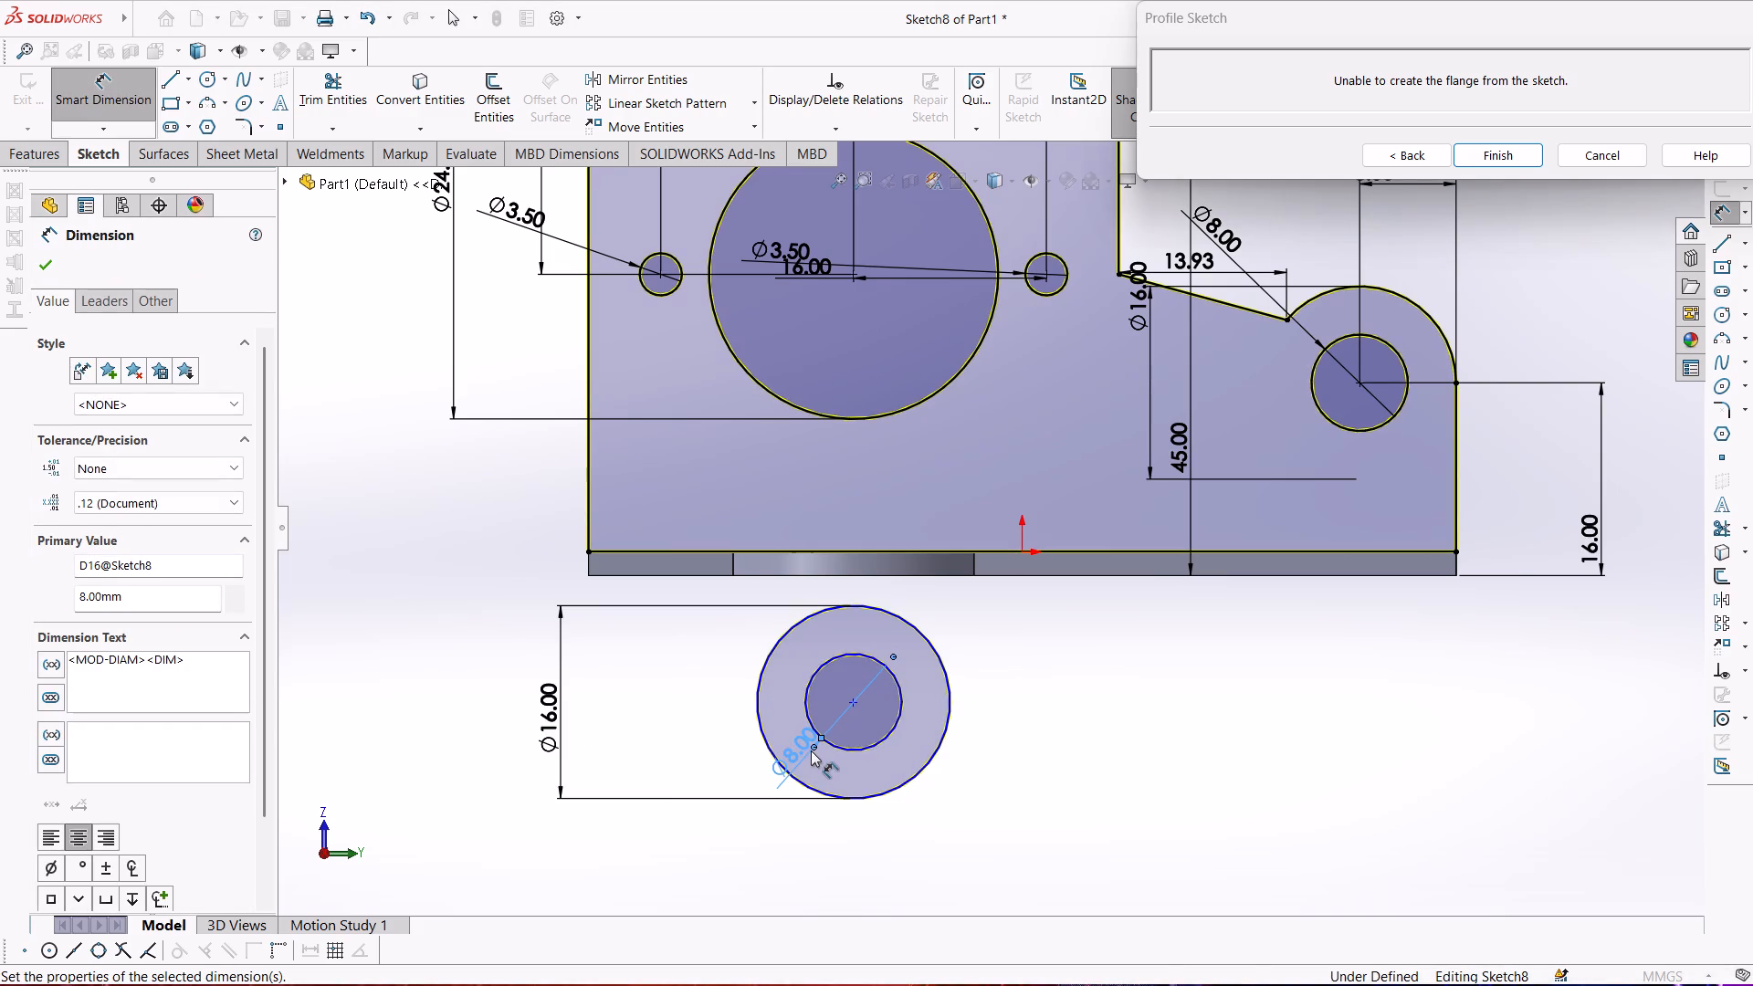
click(449, 544)
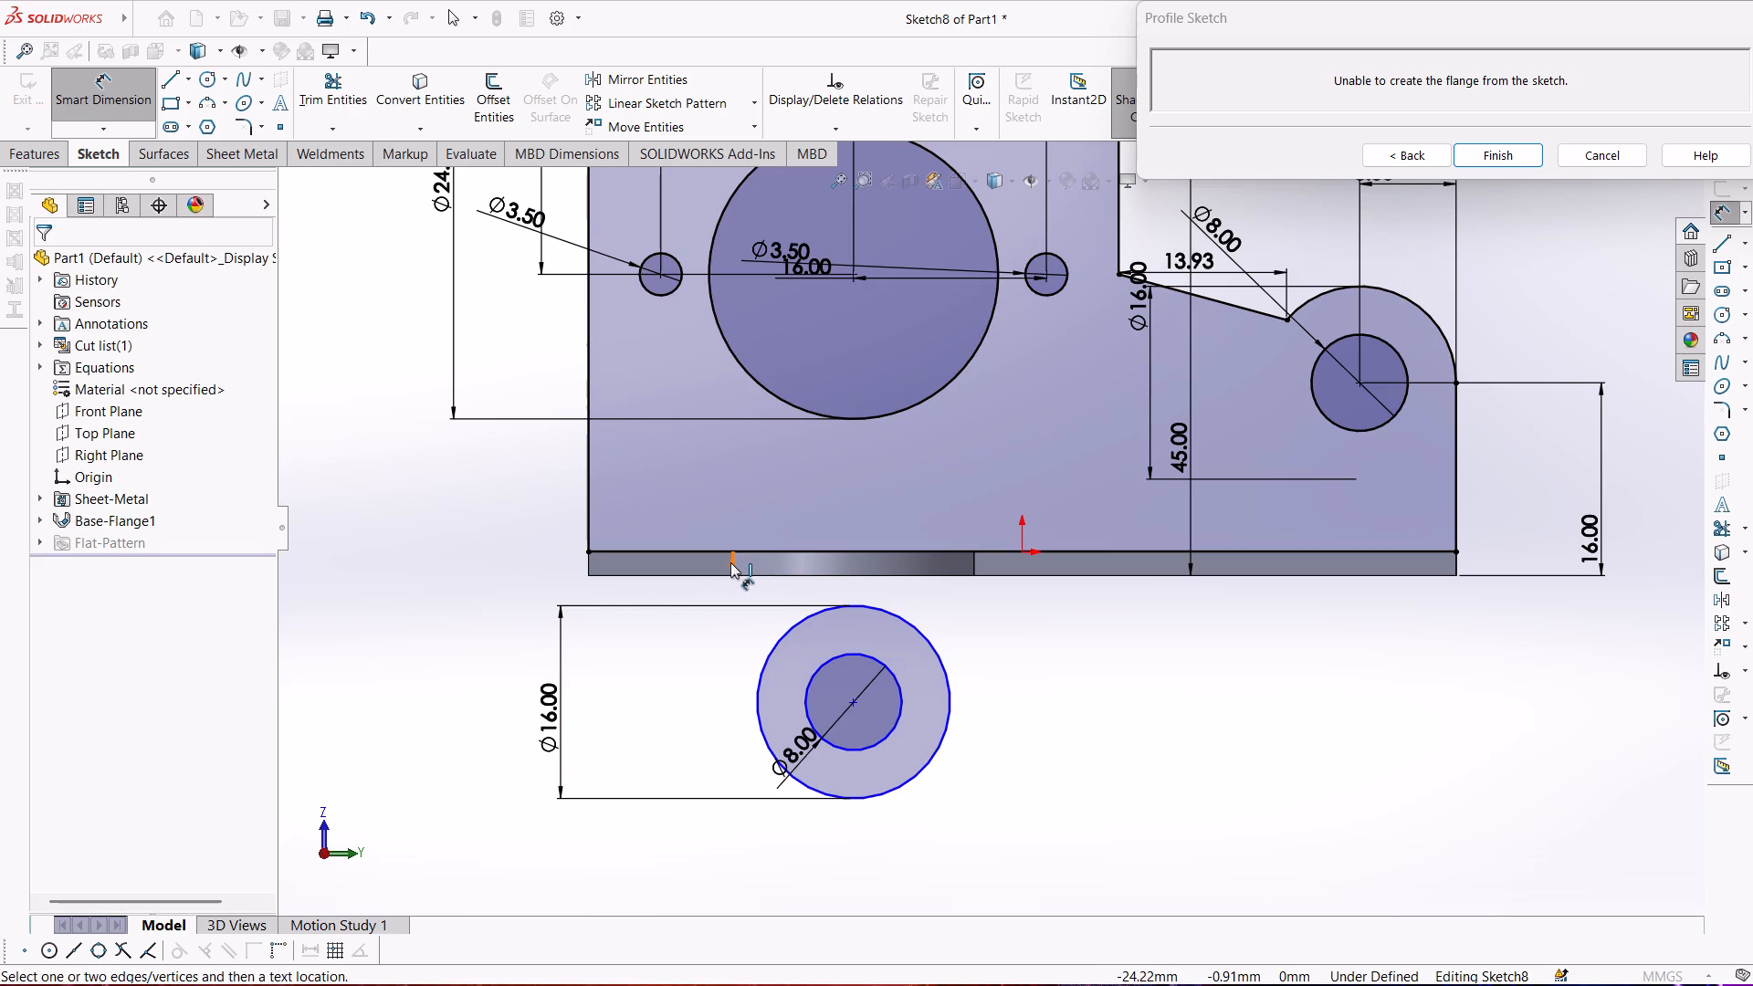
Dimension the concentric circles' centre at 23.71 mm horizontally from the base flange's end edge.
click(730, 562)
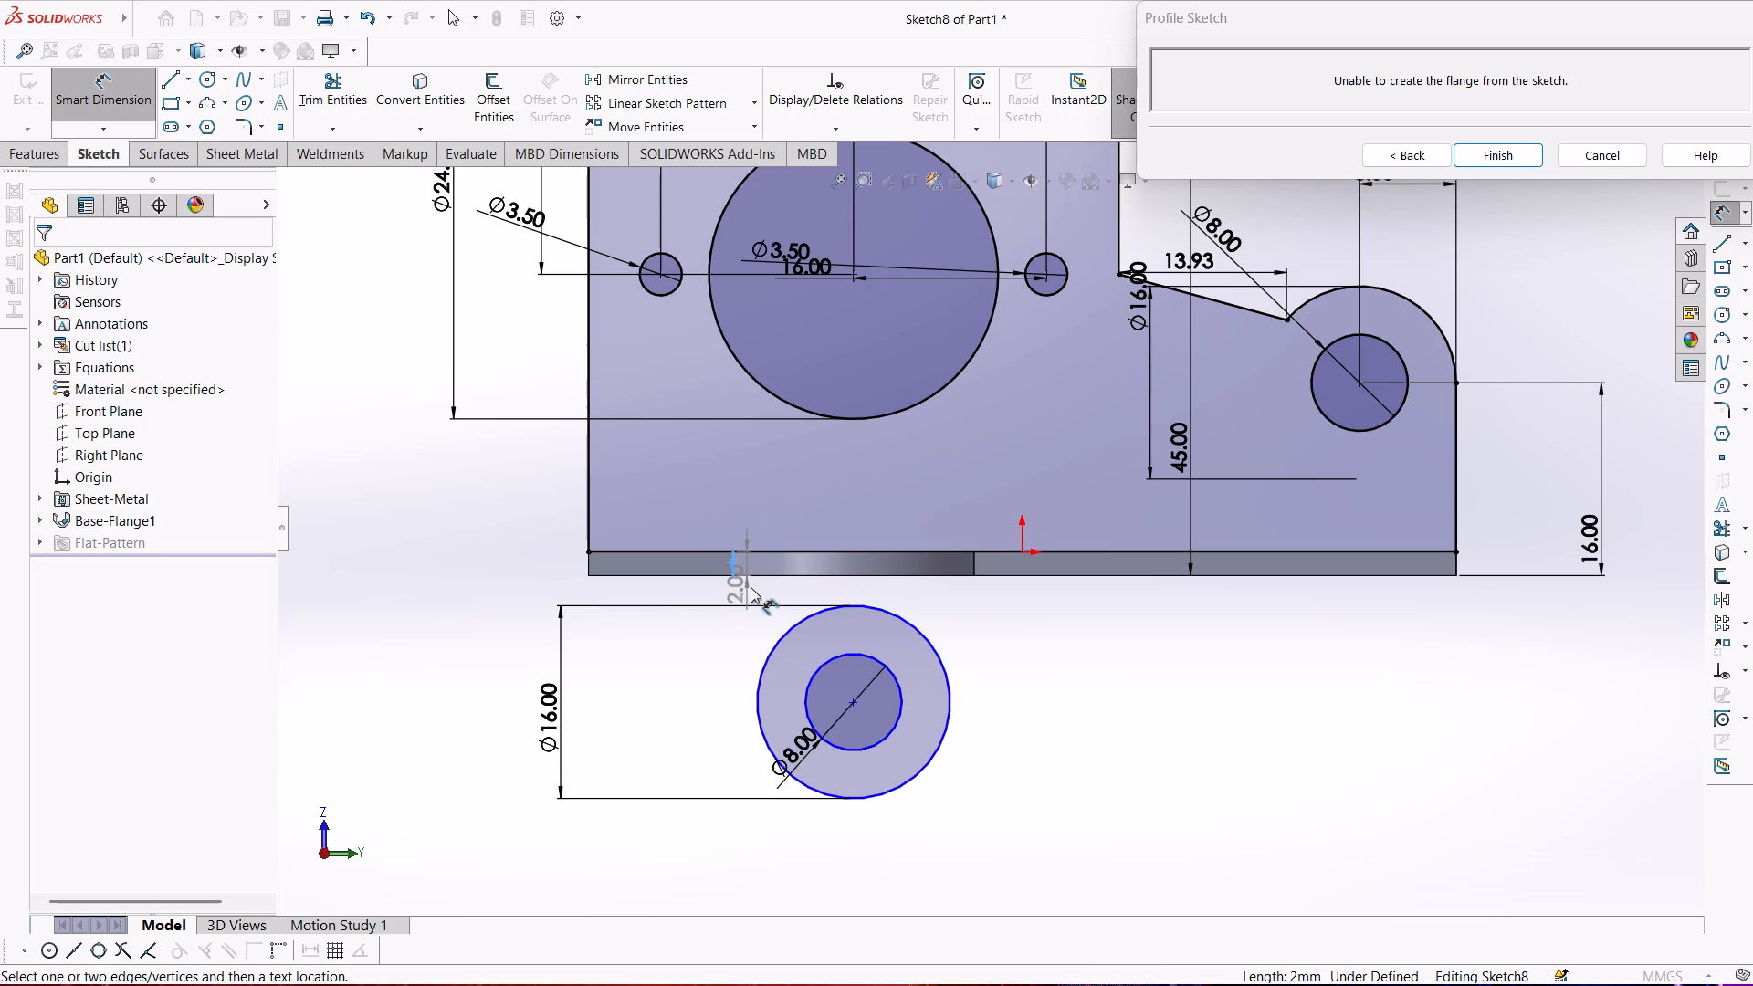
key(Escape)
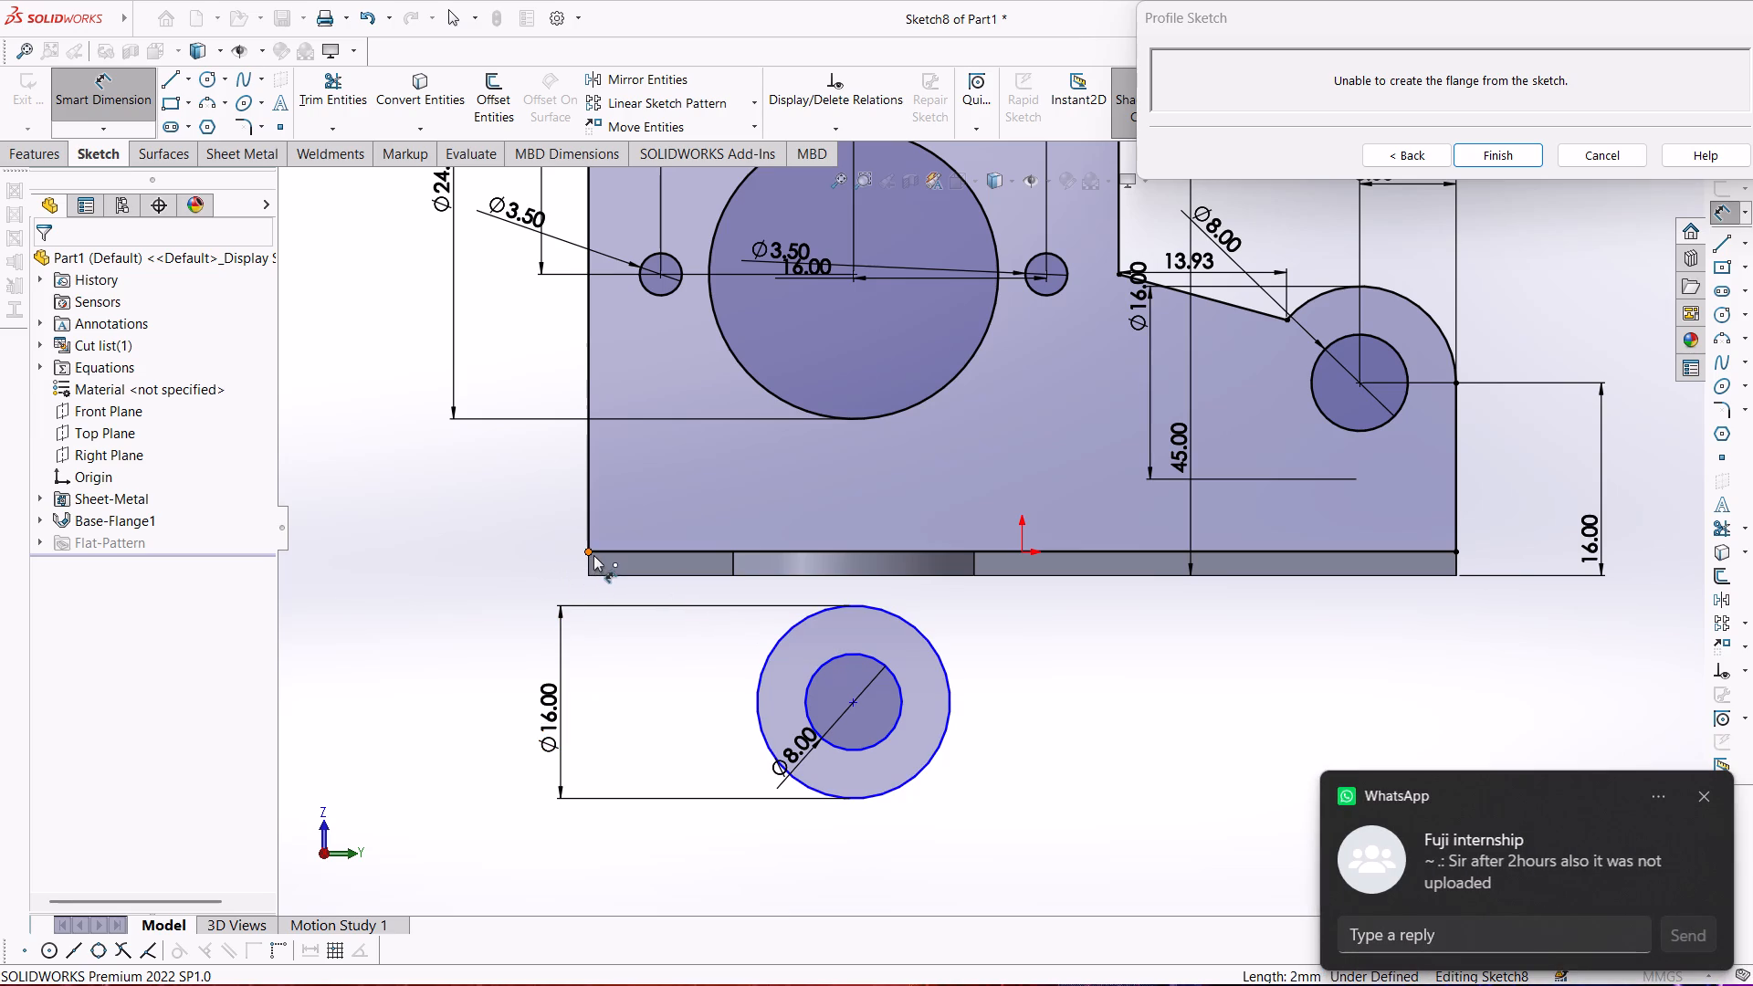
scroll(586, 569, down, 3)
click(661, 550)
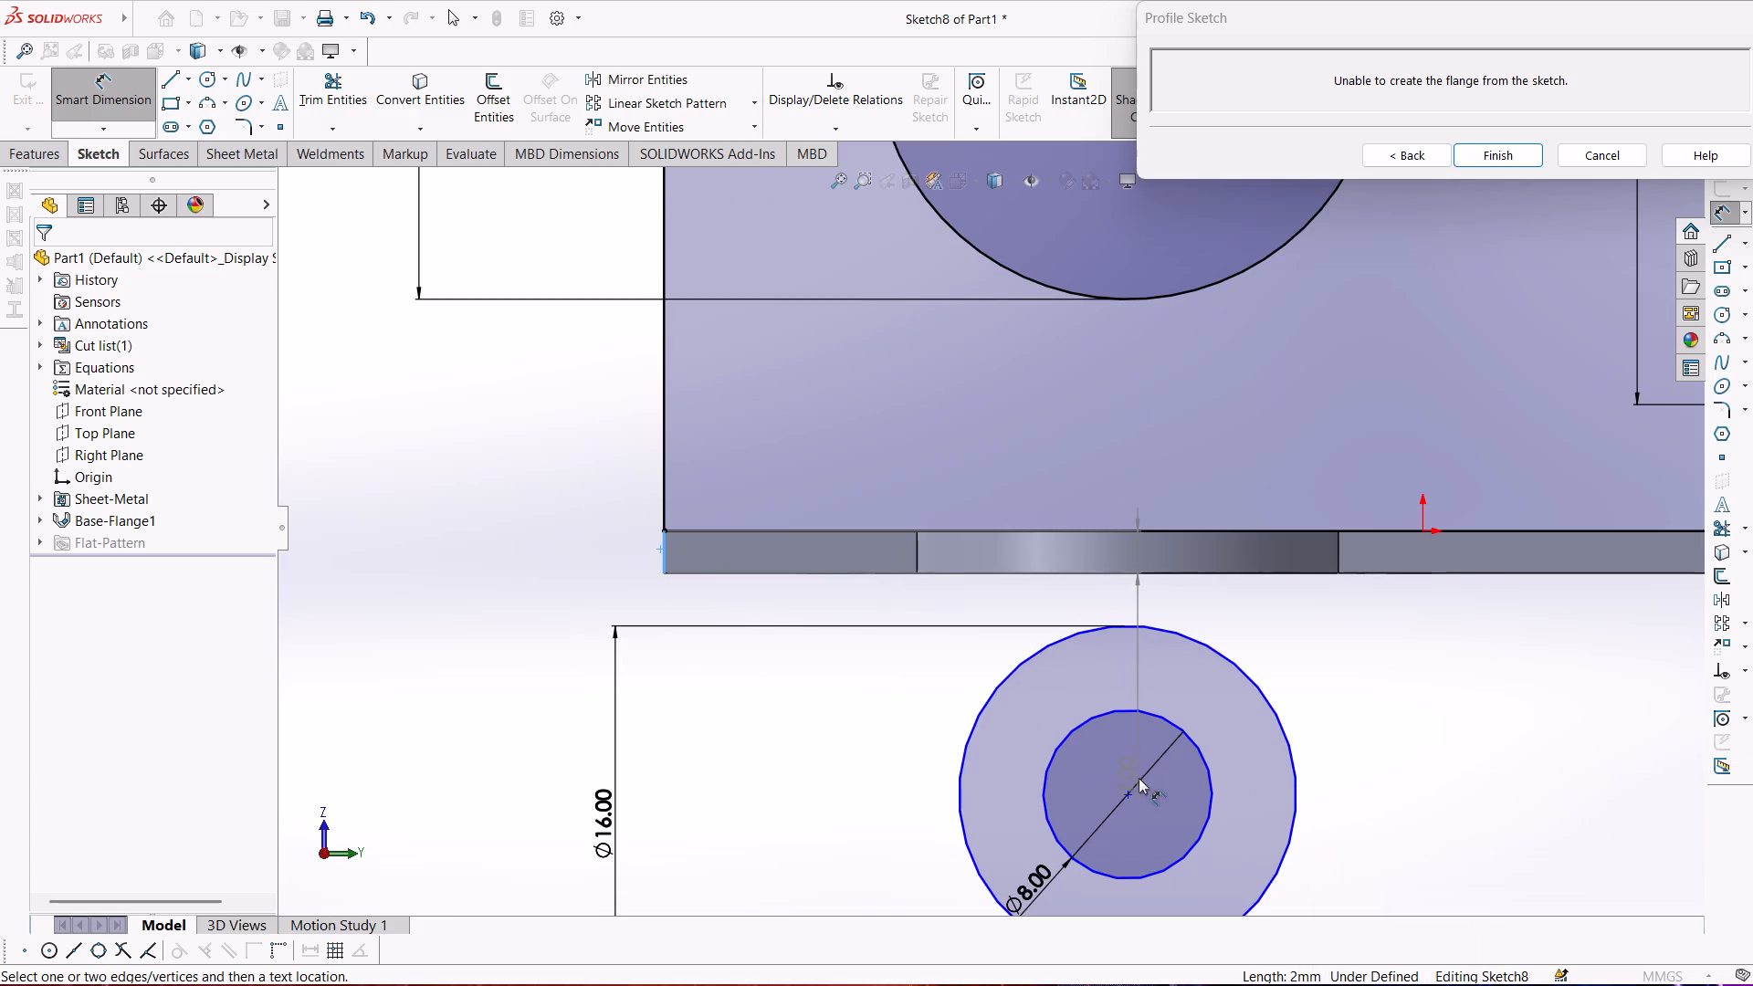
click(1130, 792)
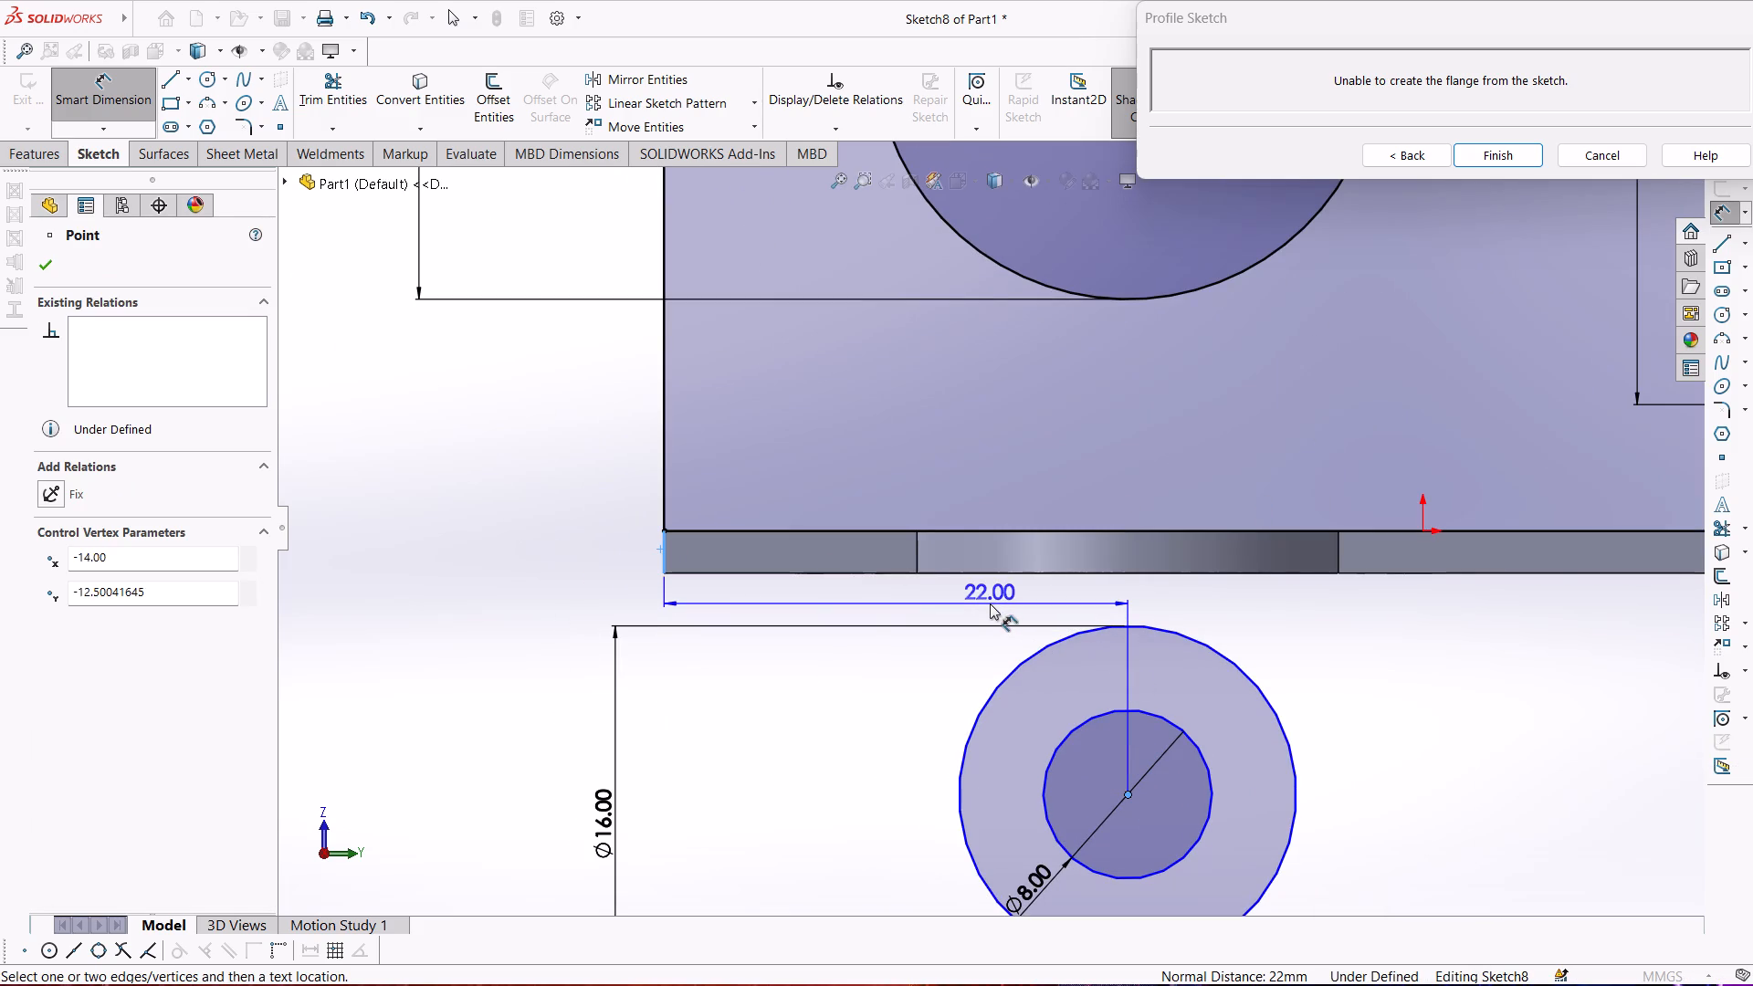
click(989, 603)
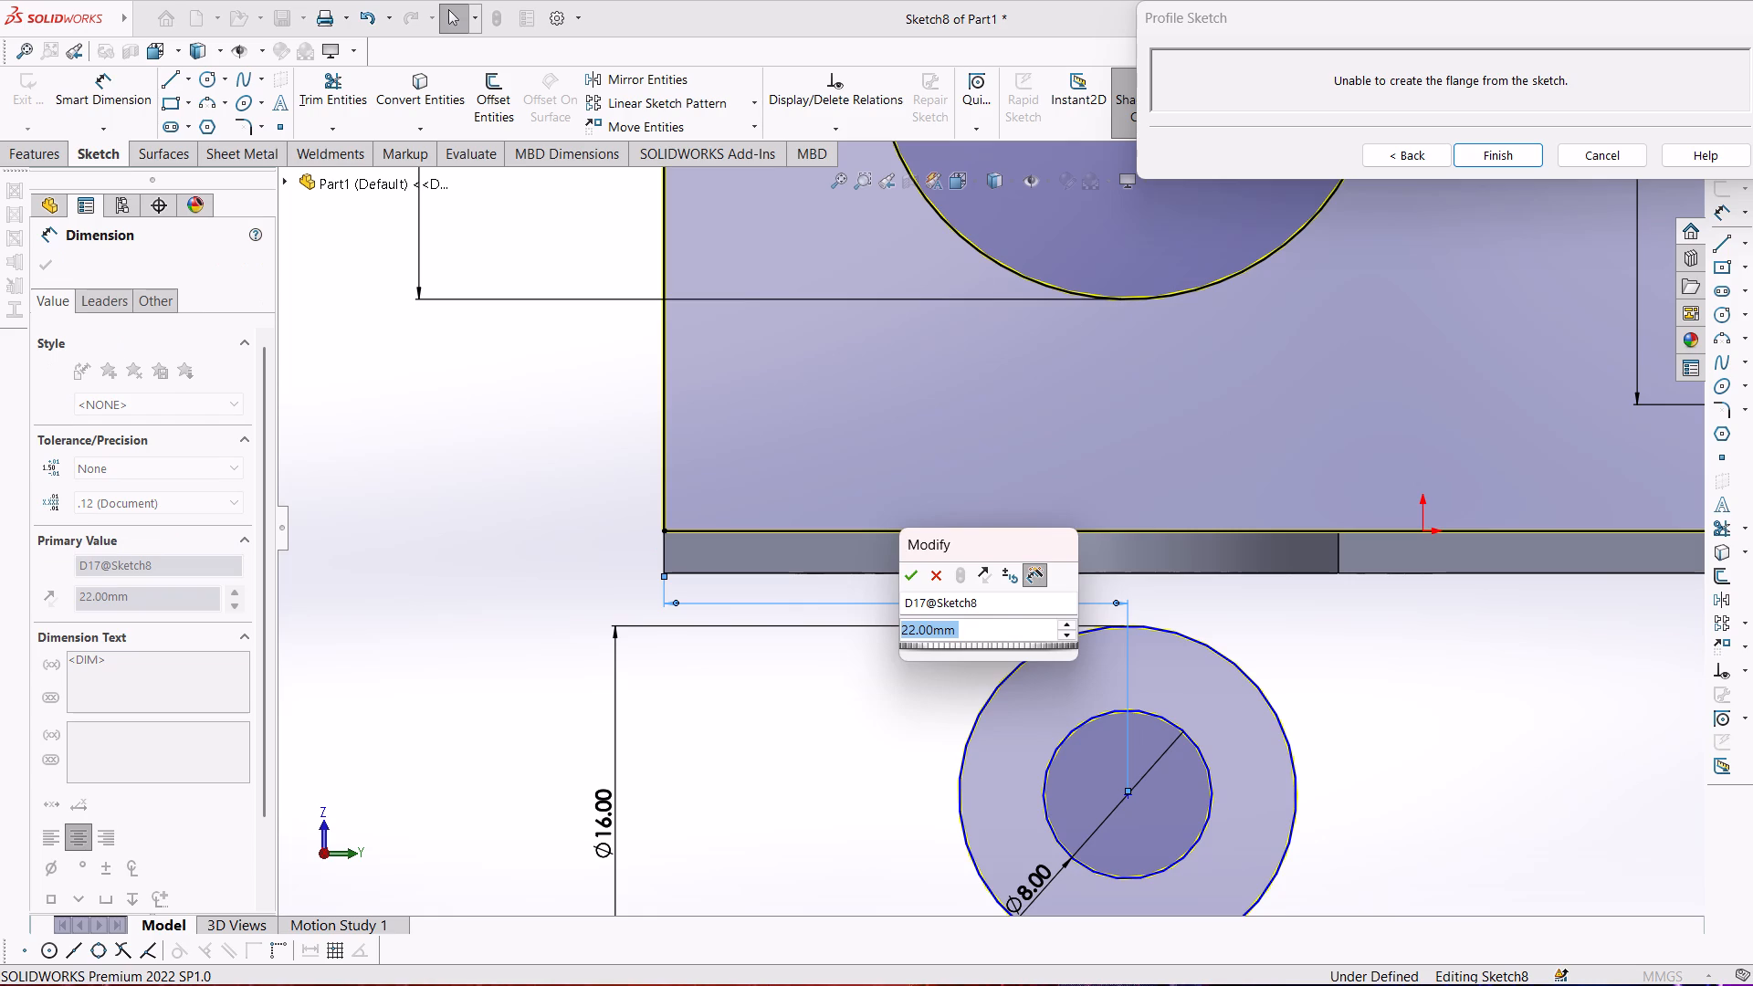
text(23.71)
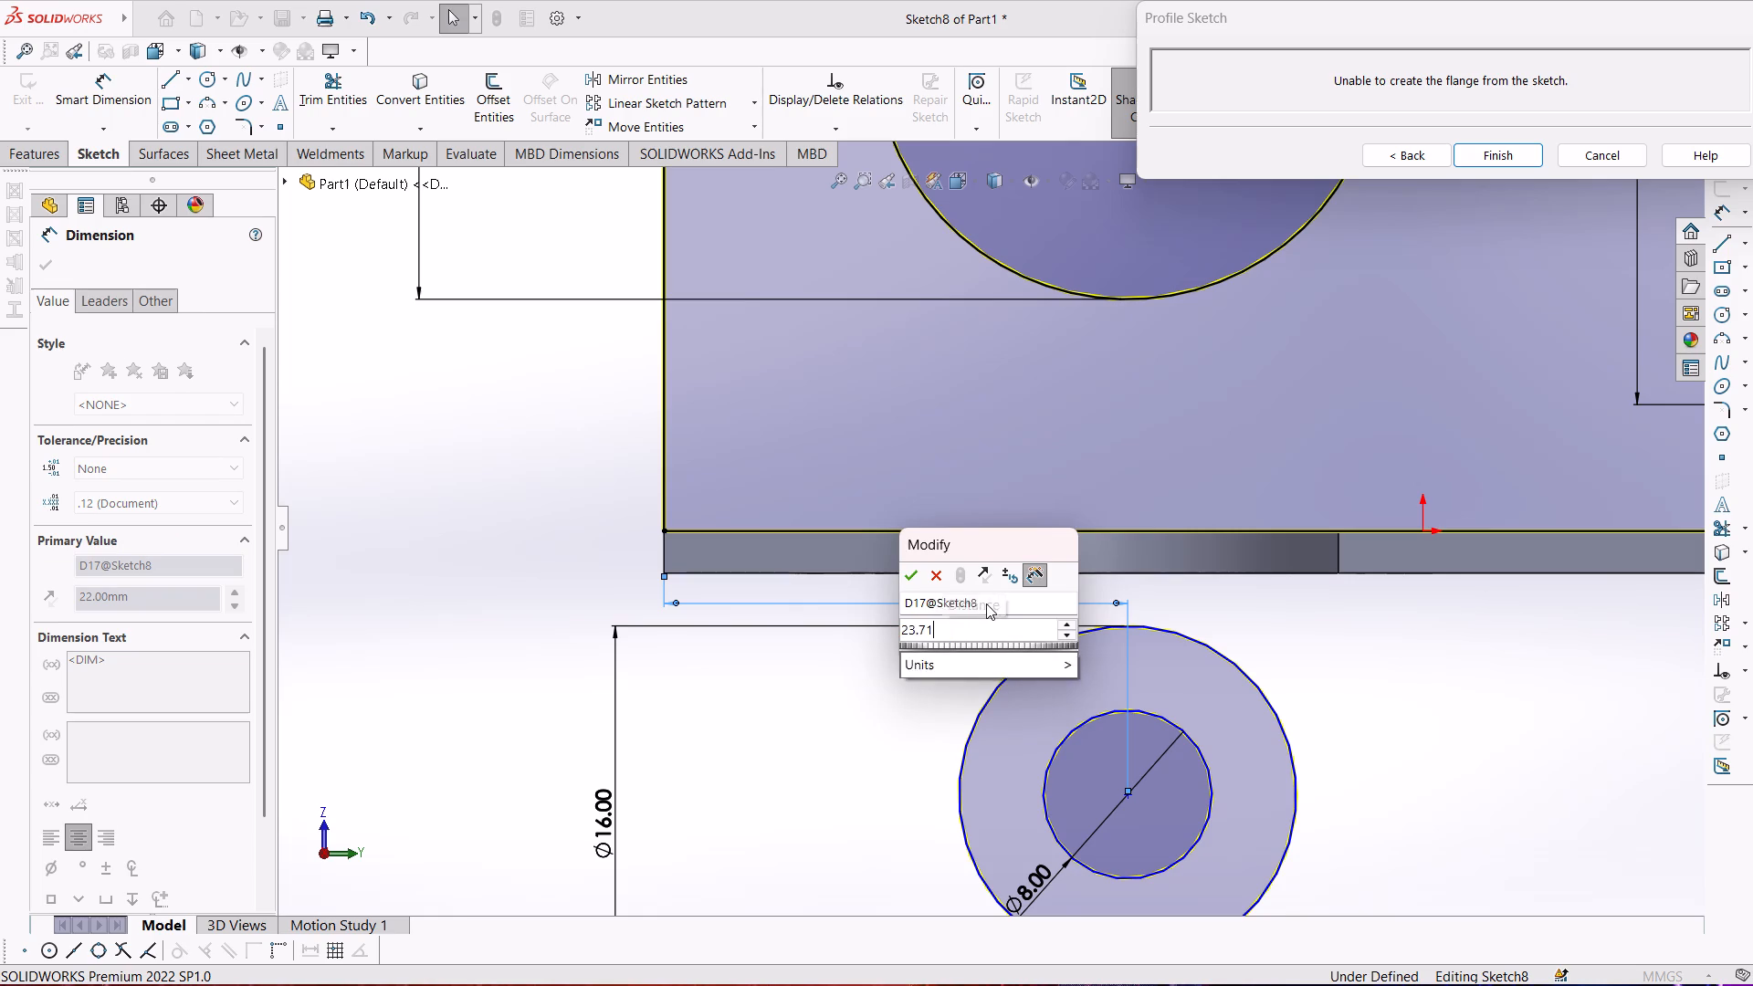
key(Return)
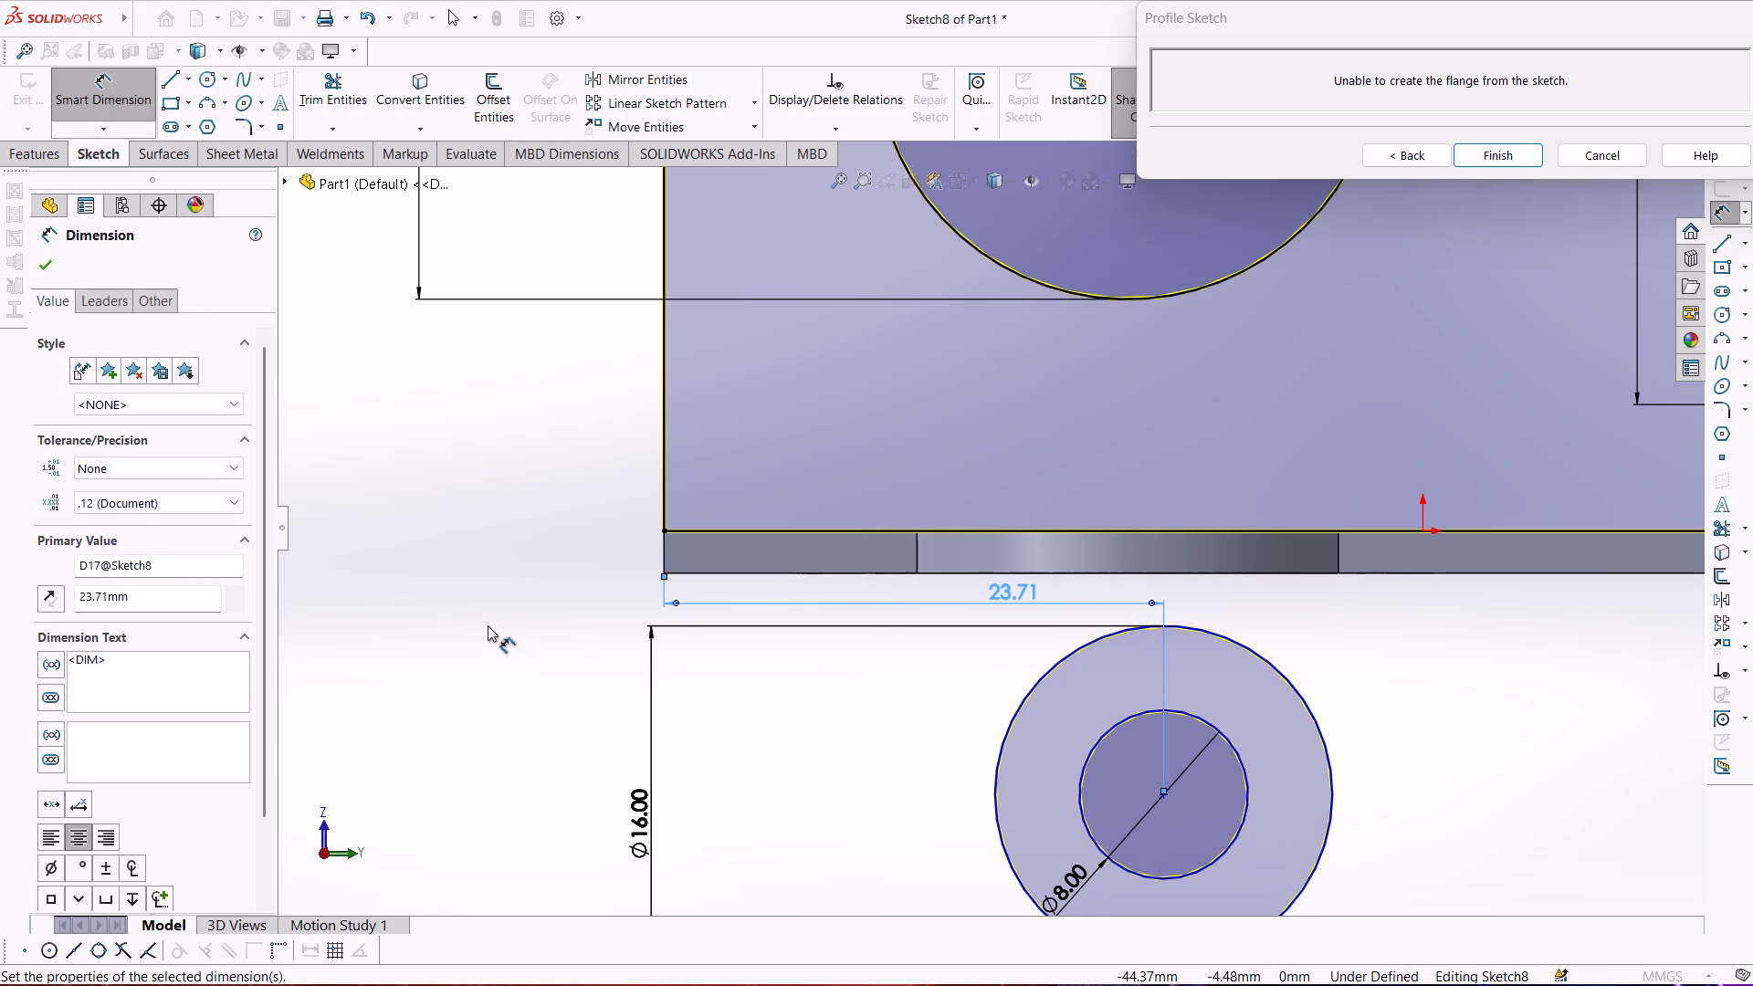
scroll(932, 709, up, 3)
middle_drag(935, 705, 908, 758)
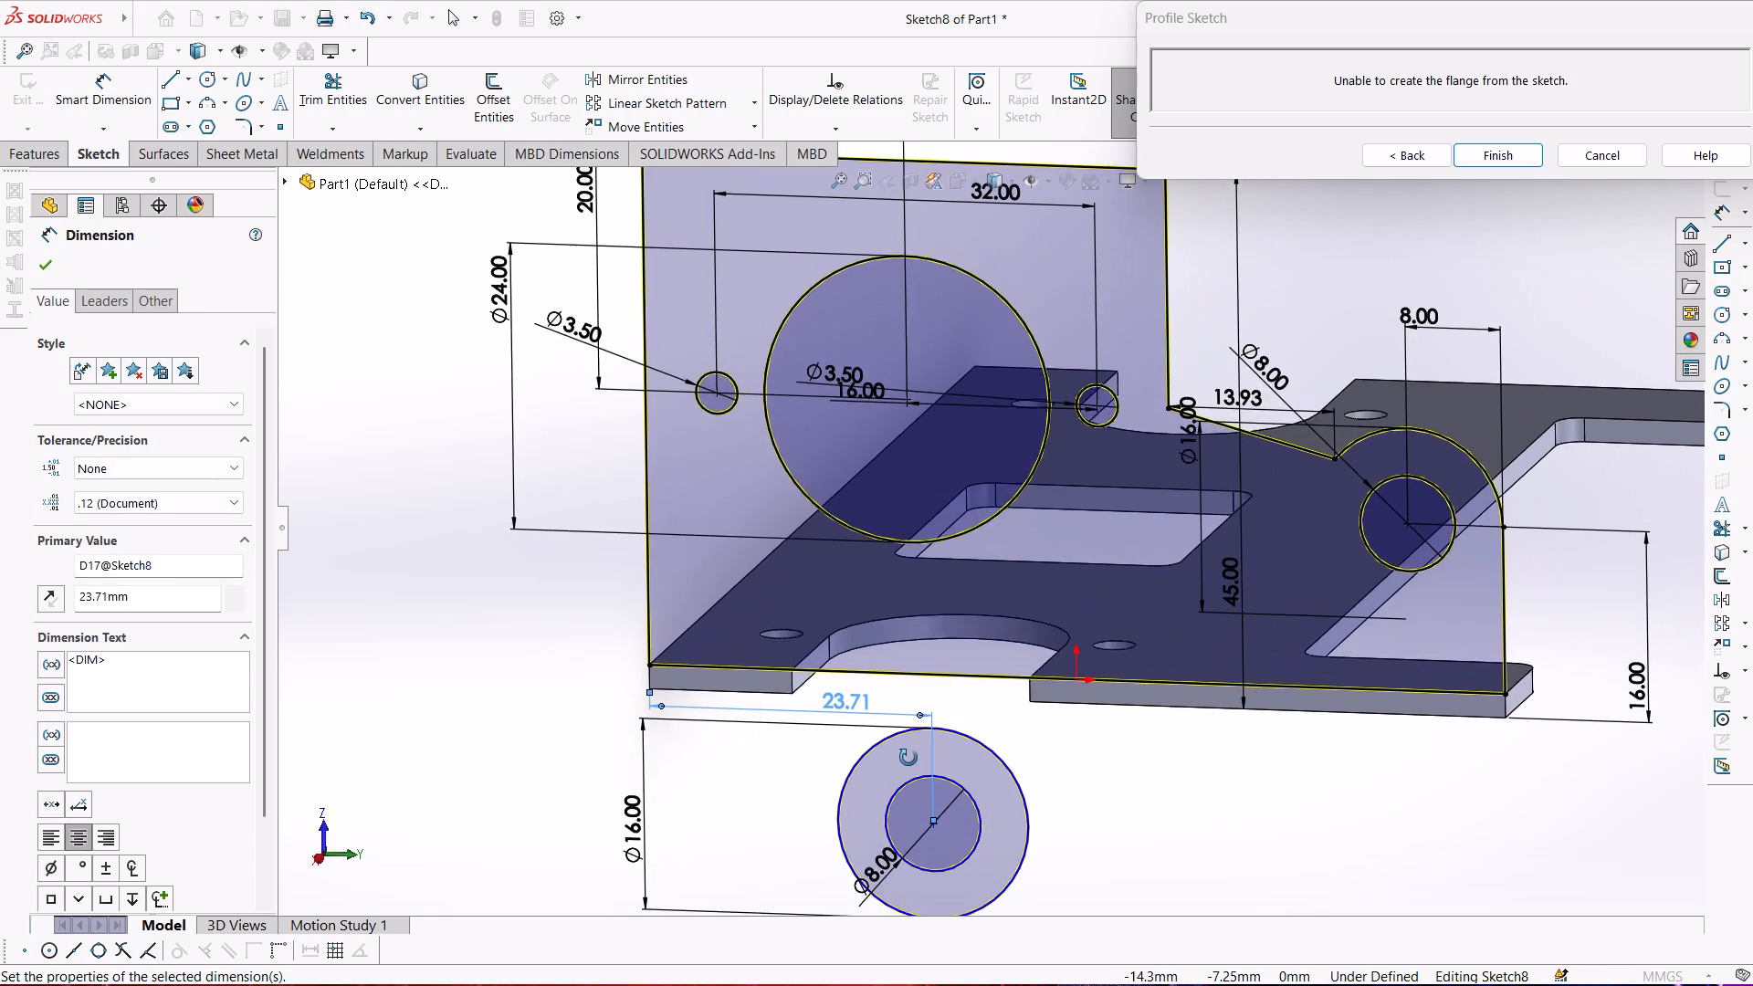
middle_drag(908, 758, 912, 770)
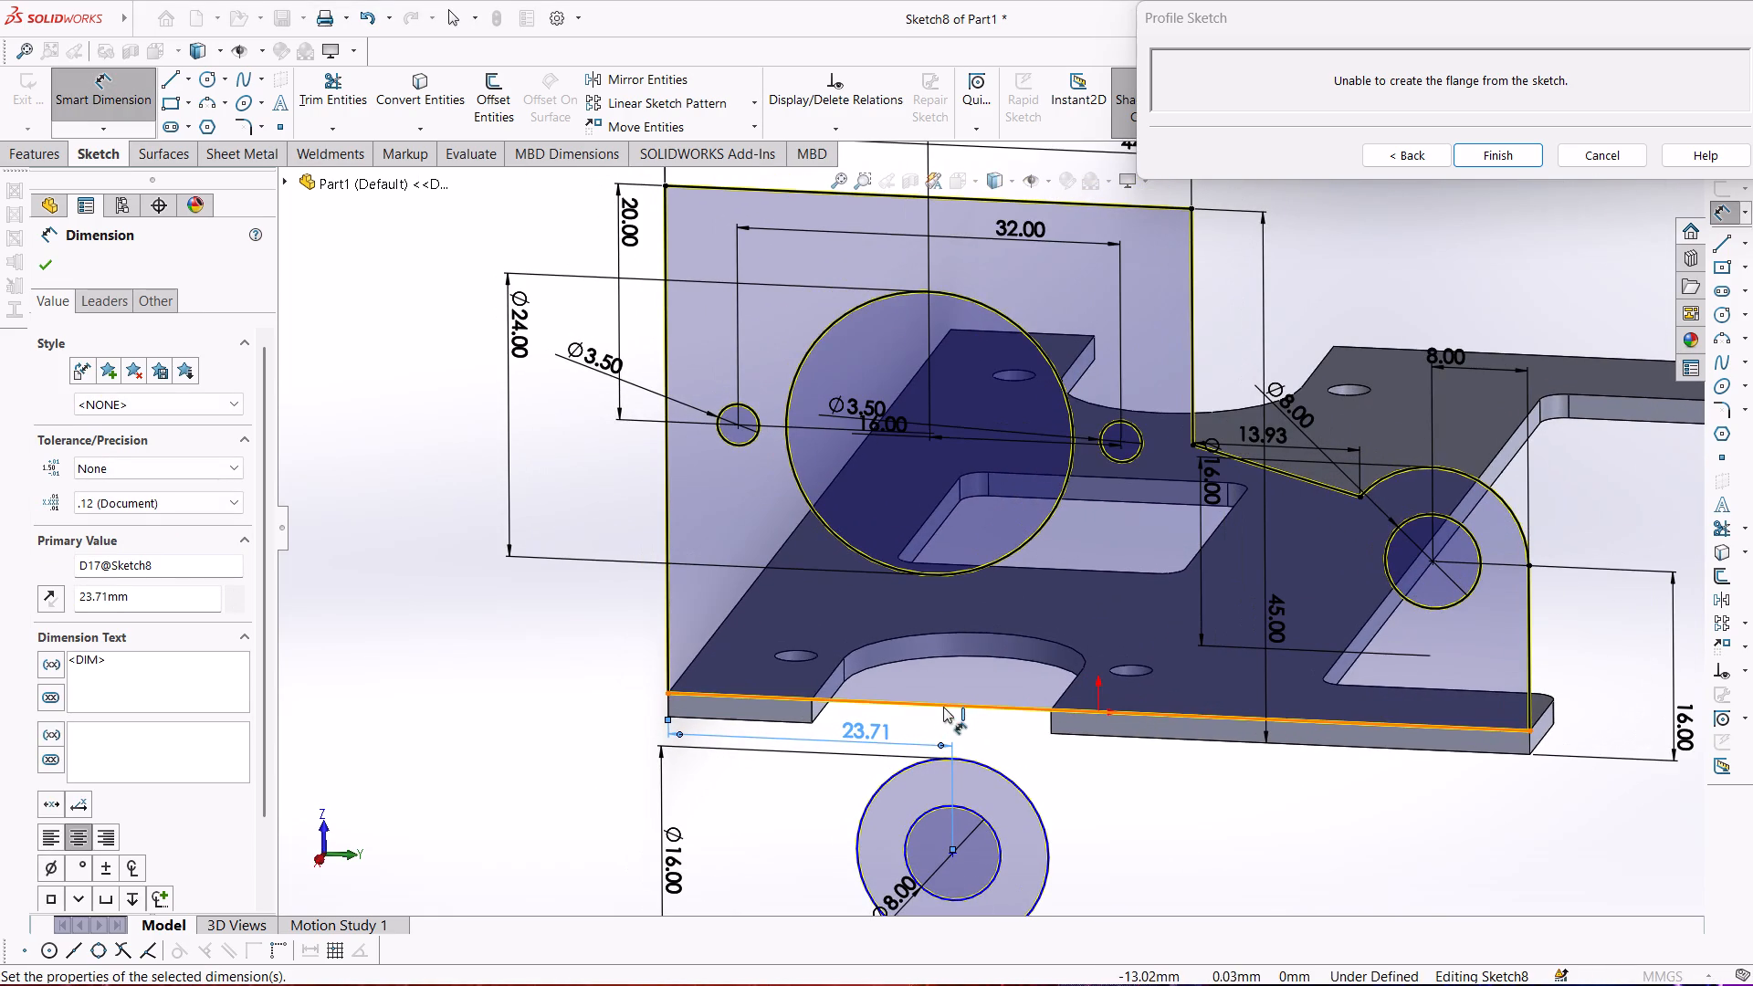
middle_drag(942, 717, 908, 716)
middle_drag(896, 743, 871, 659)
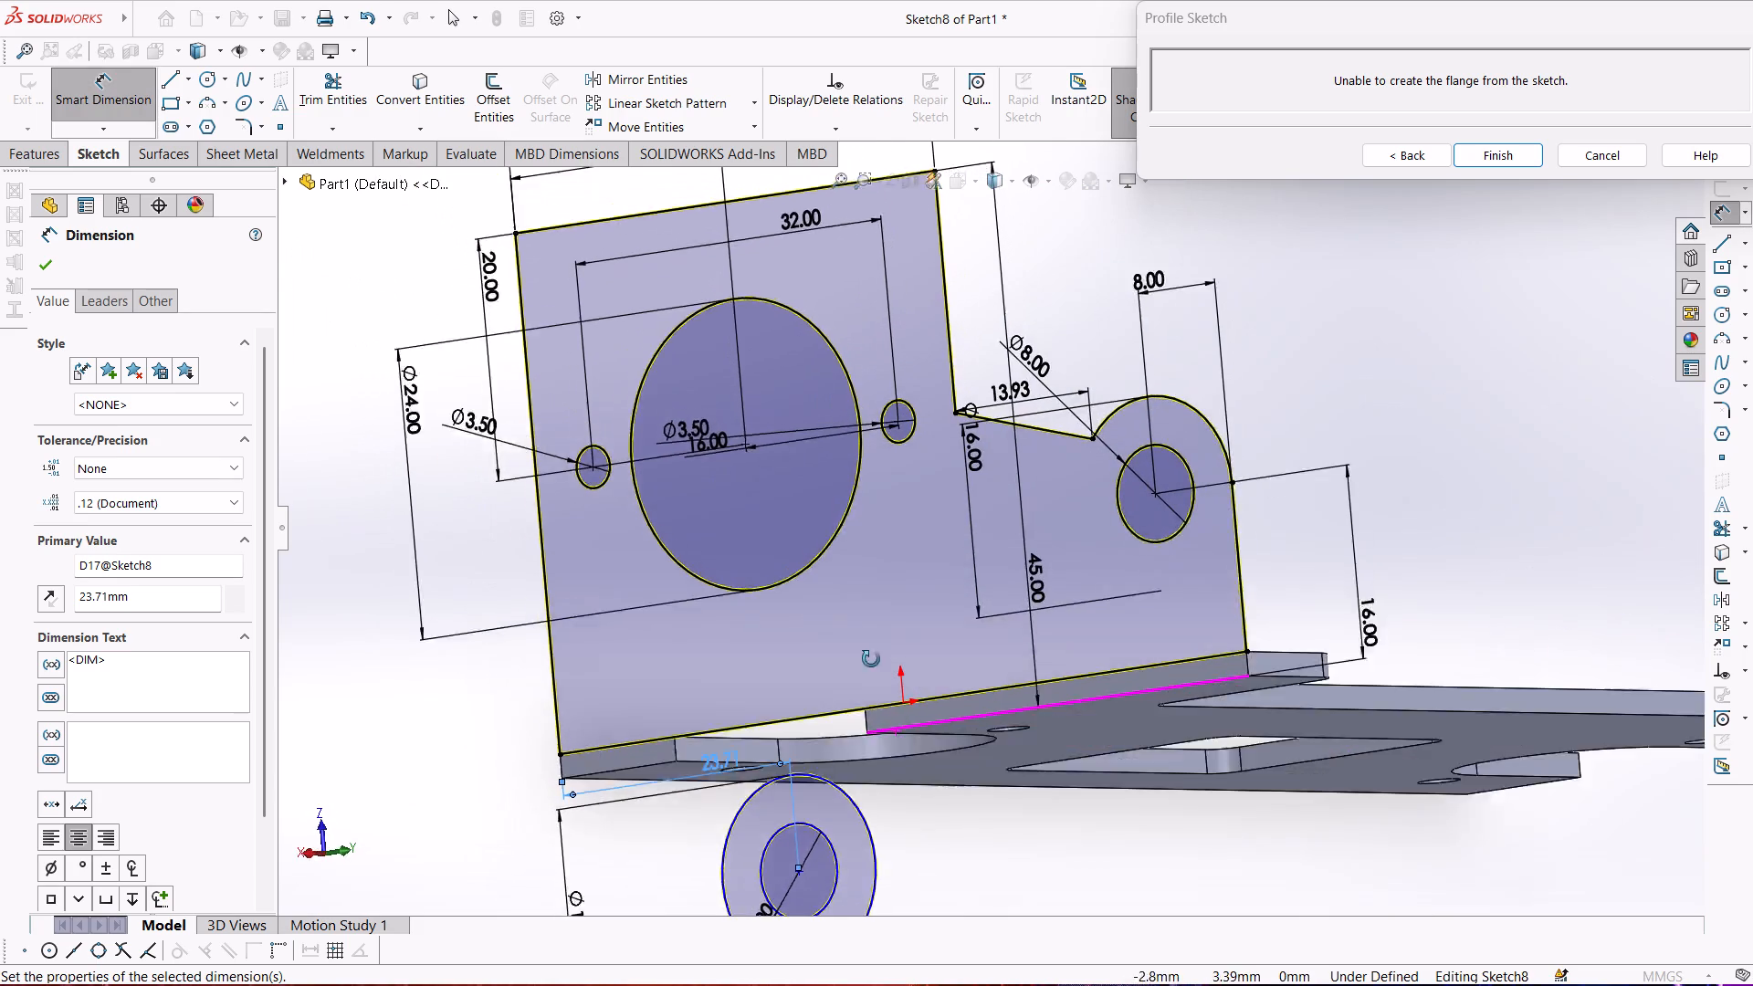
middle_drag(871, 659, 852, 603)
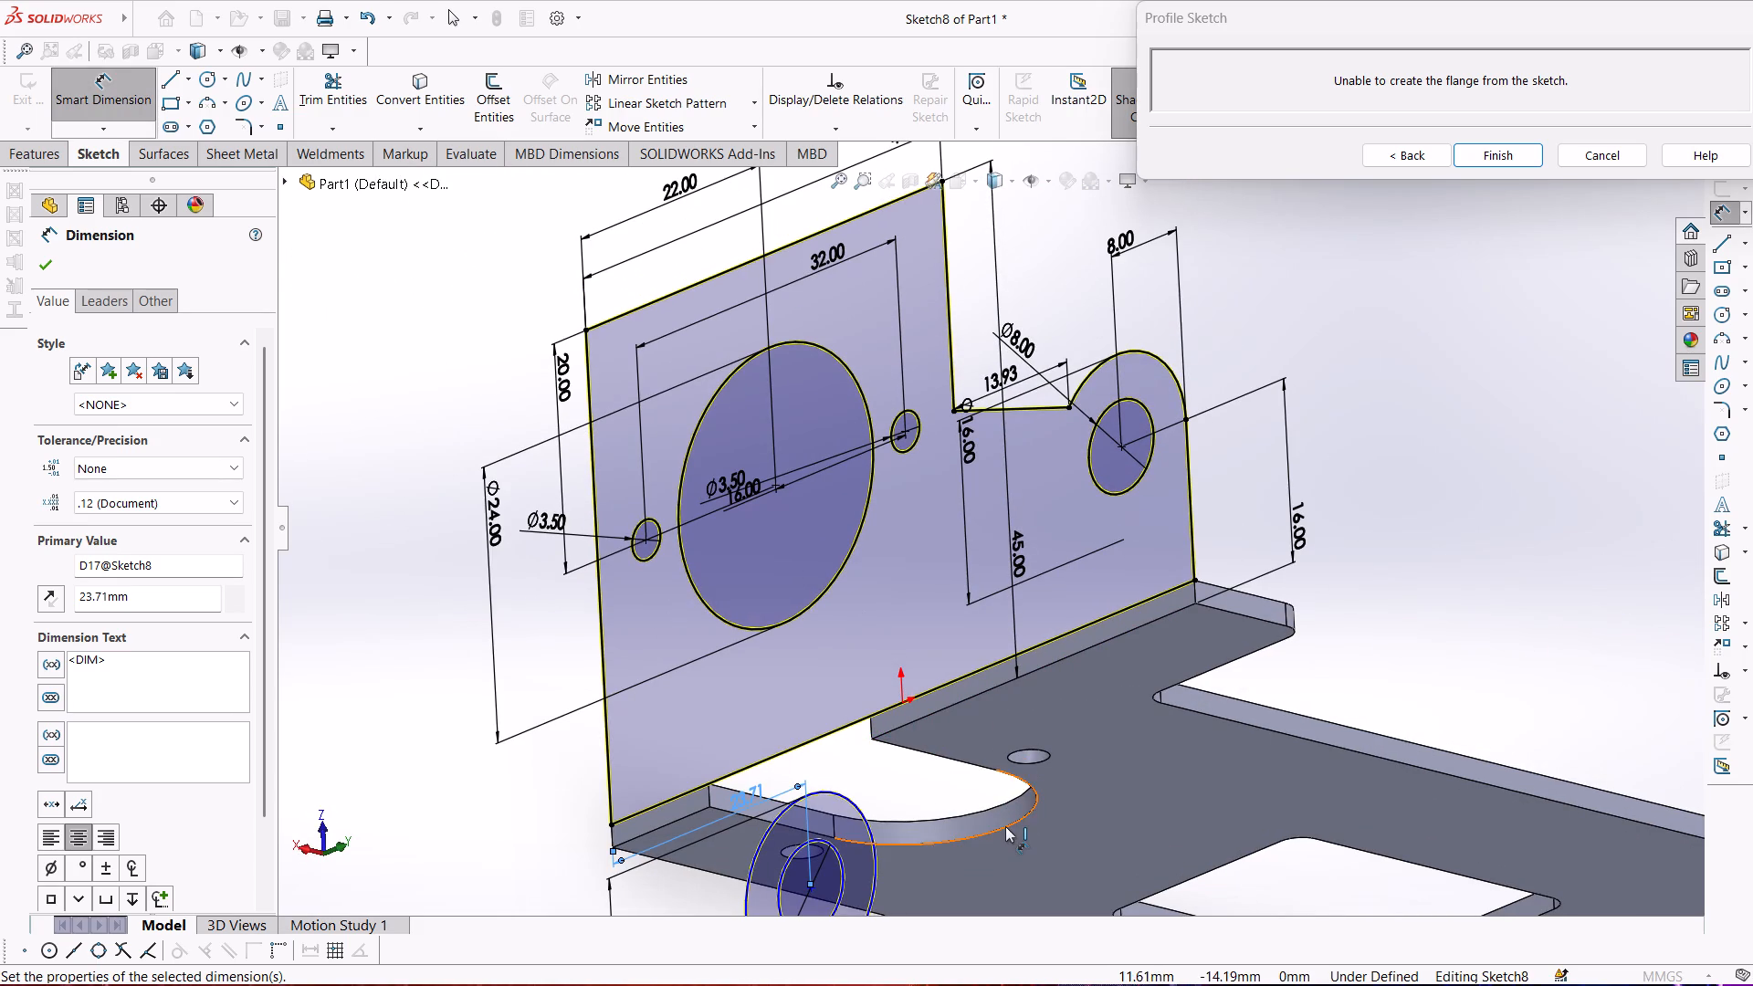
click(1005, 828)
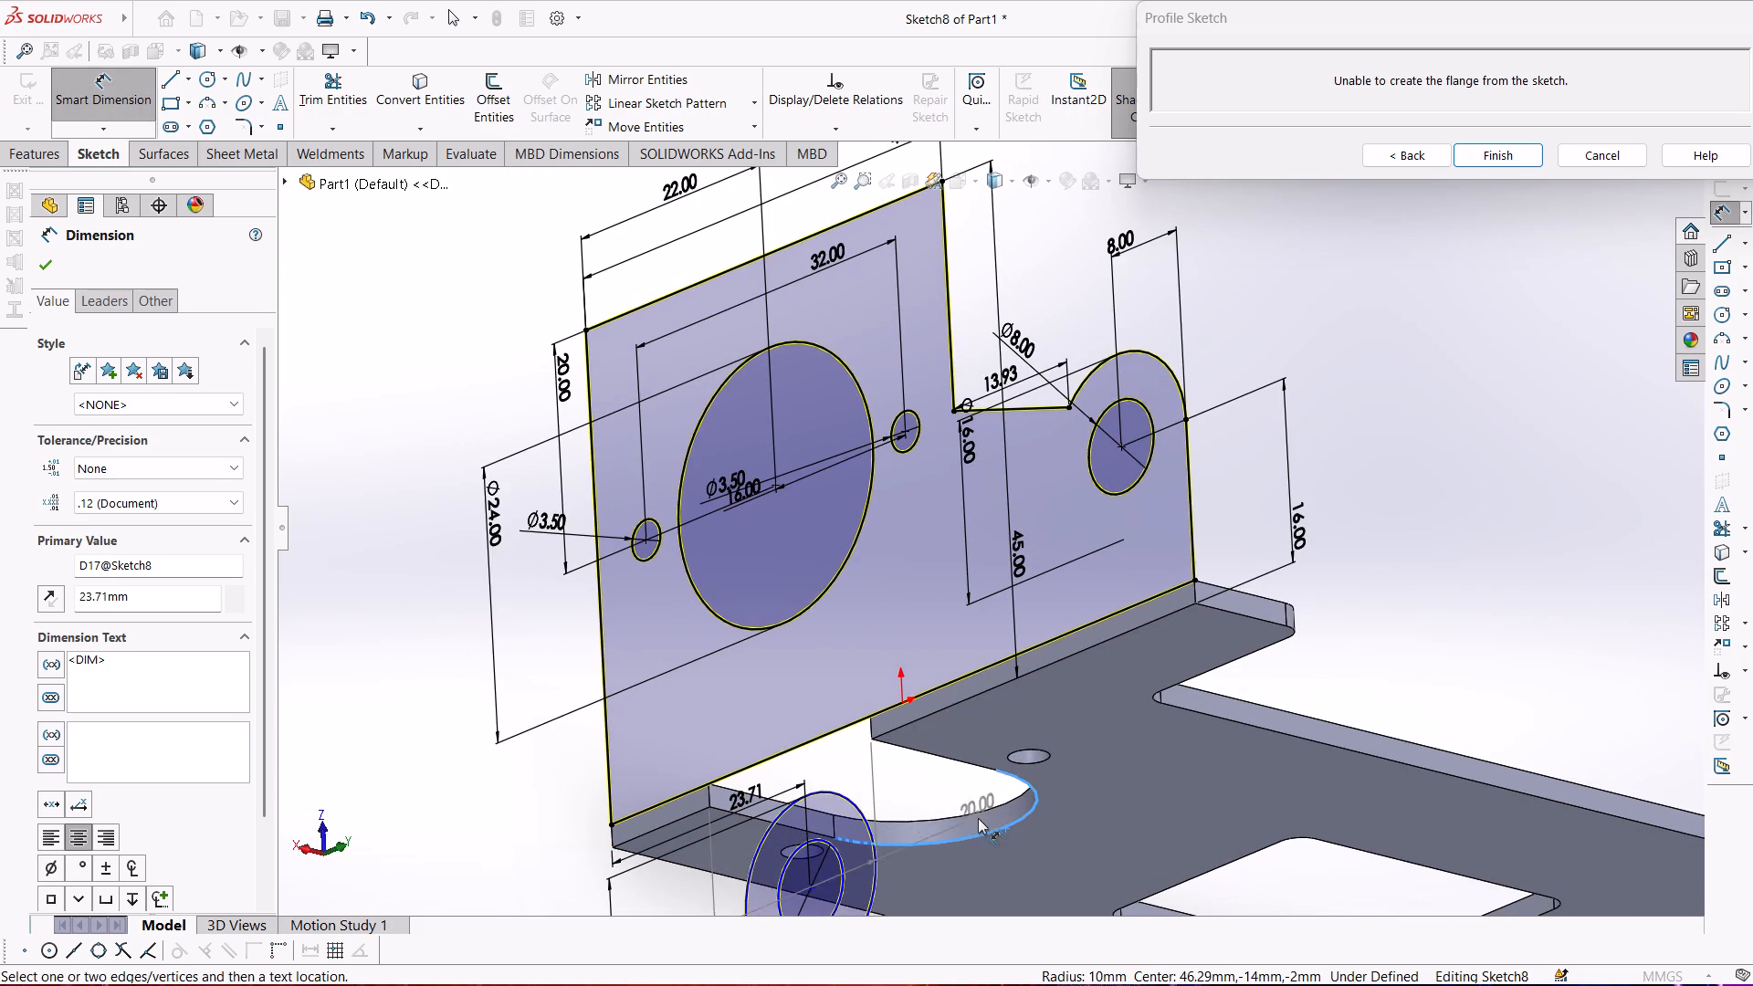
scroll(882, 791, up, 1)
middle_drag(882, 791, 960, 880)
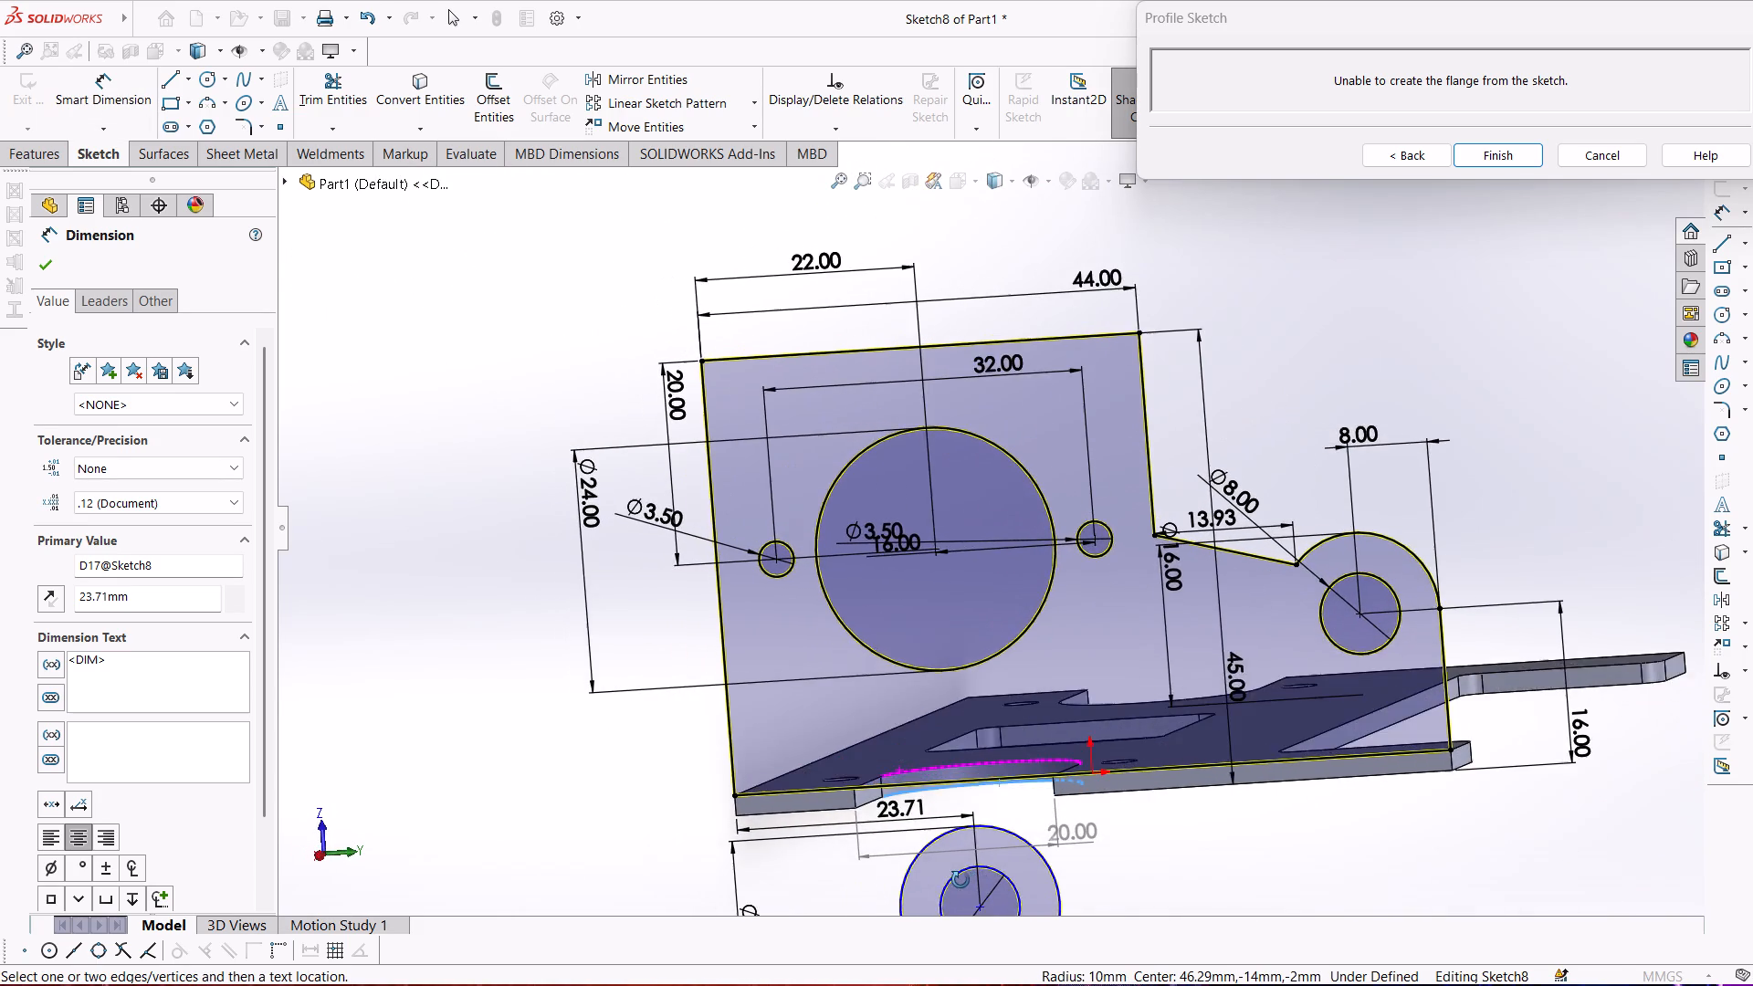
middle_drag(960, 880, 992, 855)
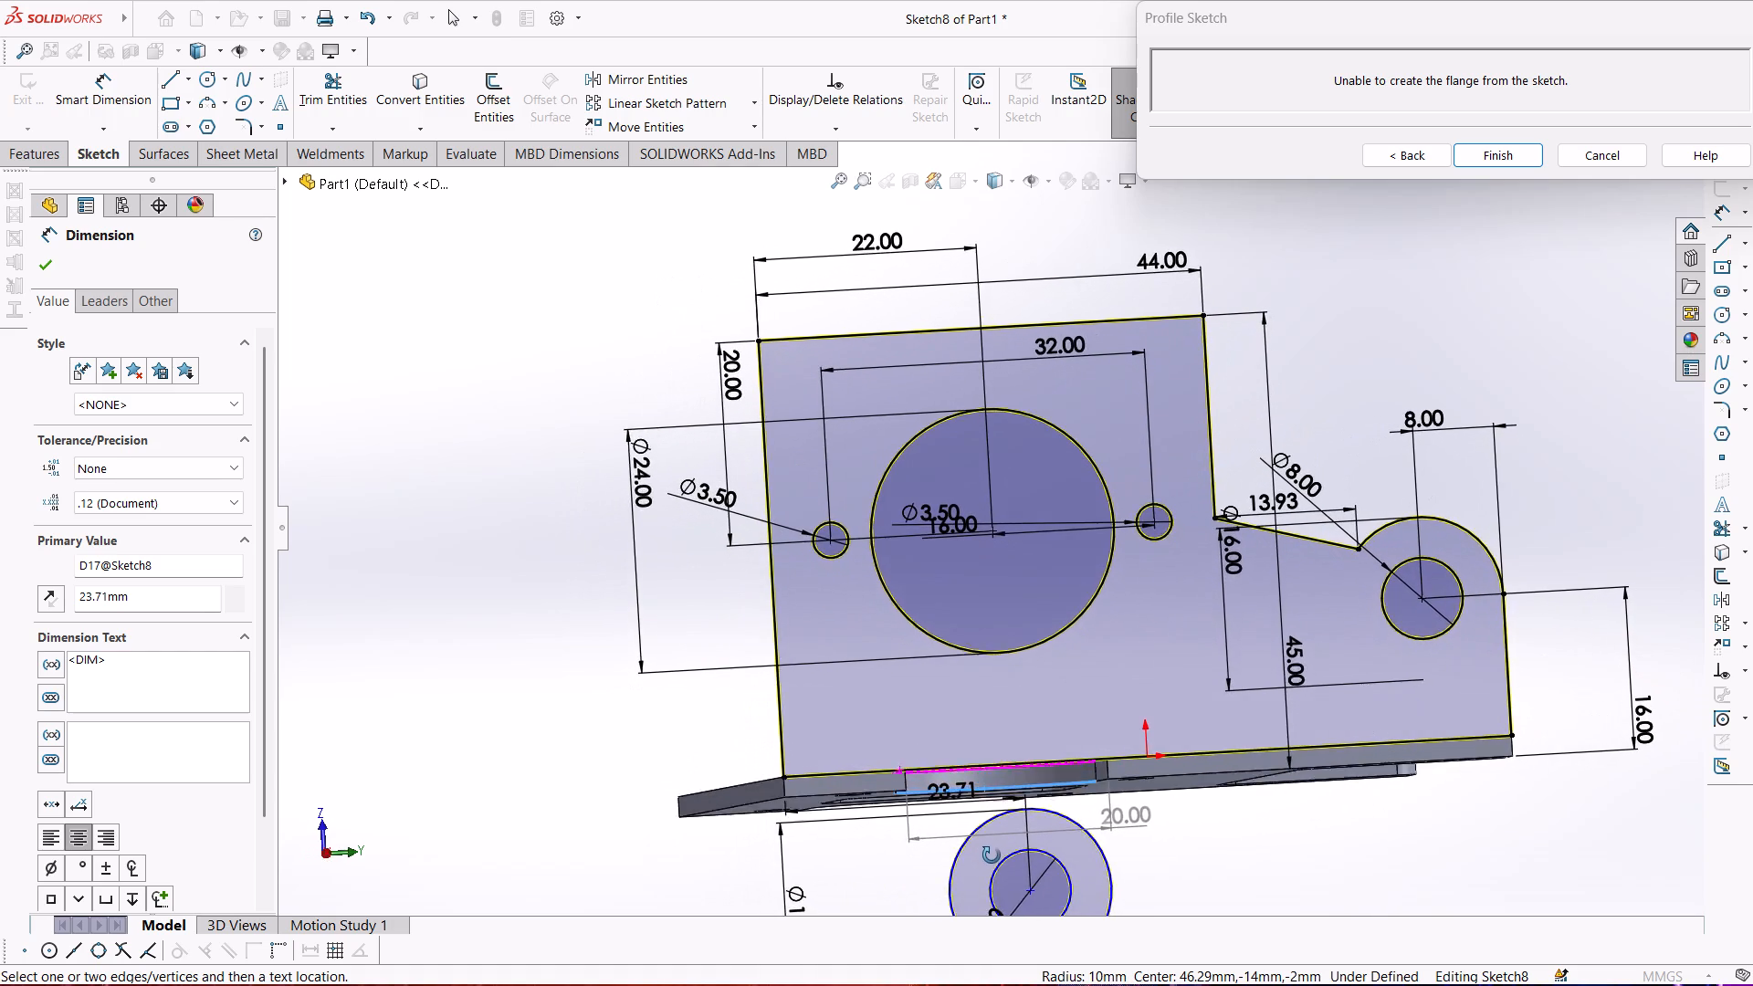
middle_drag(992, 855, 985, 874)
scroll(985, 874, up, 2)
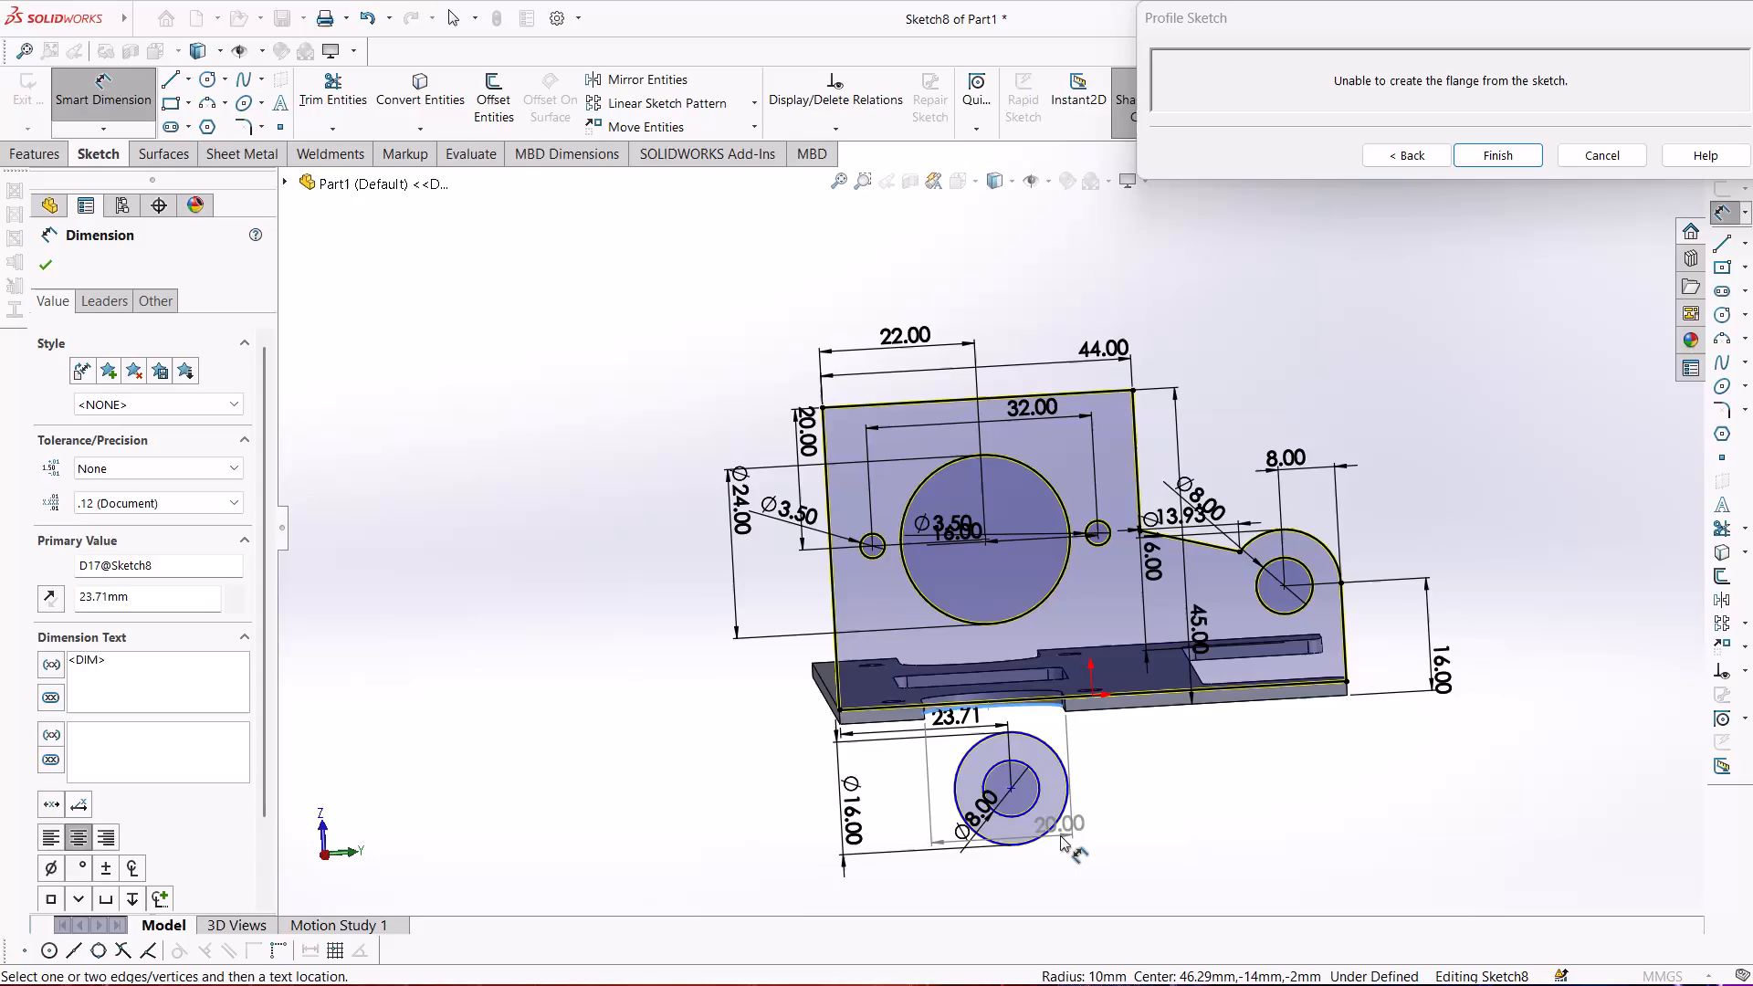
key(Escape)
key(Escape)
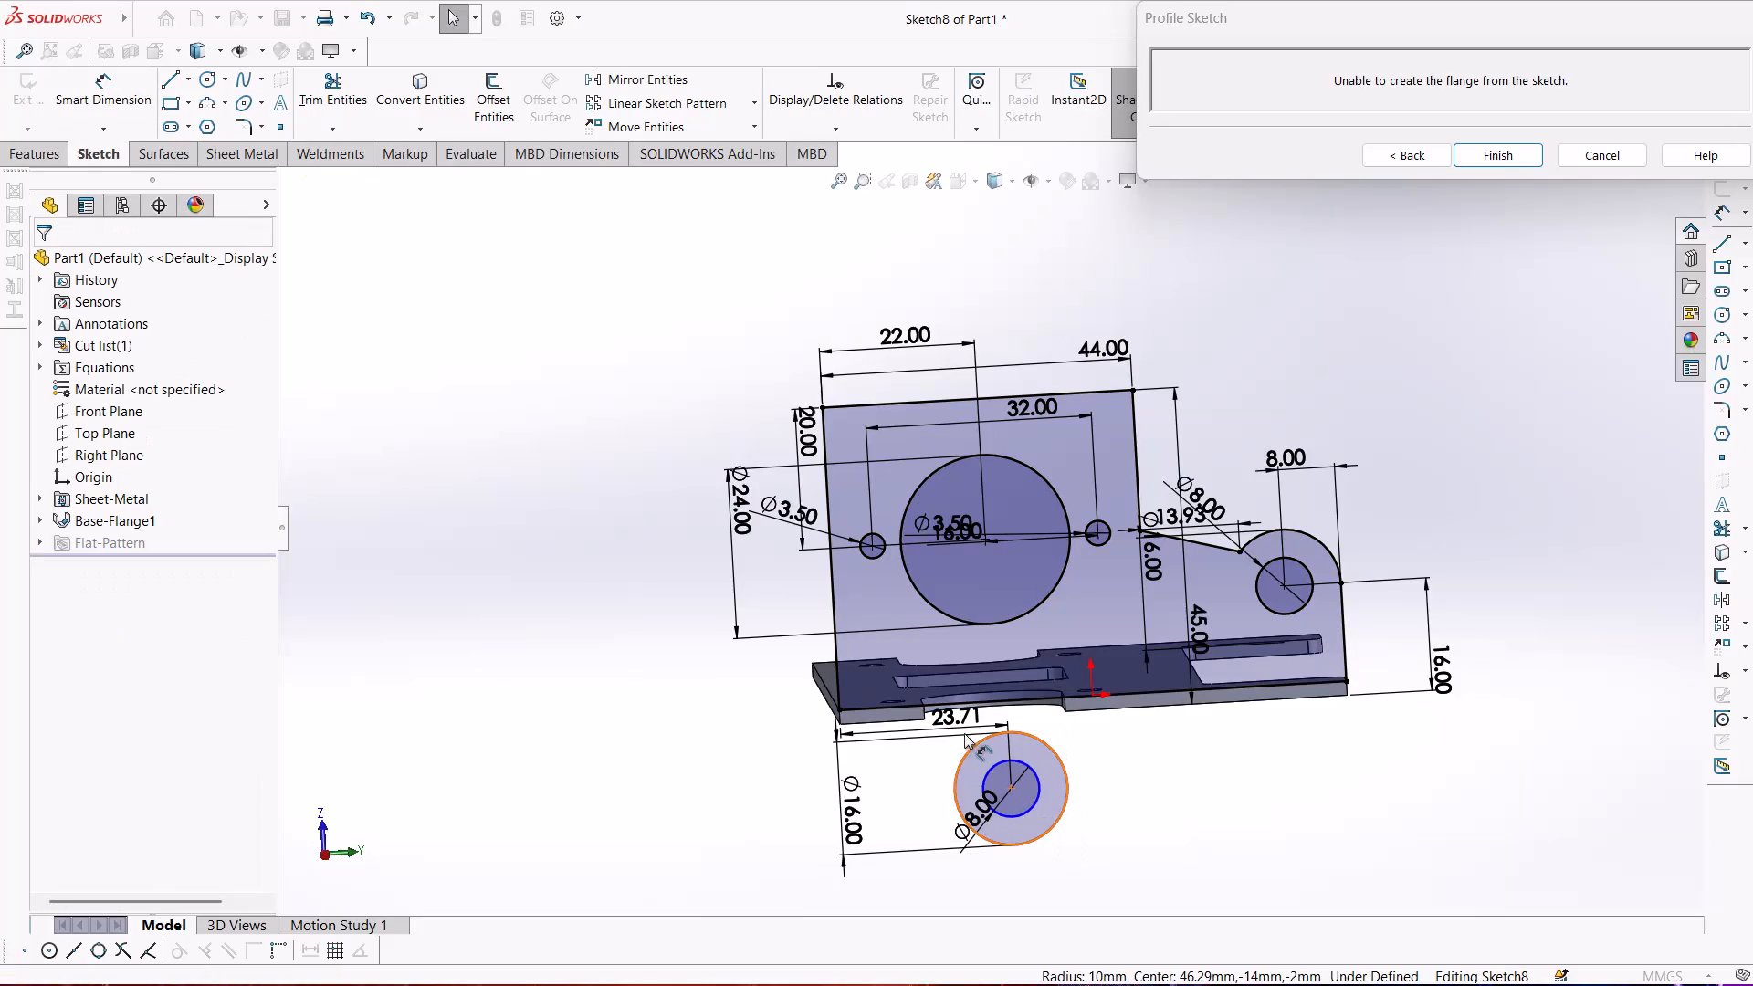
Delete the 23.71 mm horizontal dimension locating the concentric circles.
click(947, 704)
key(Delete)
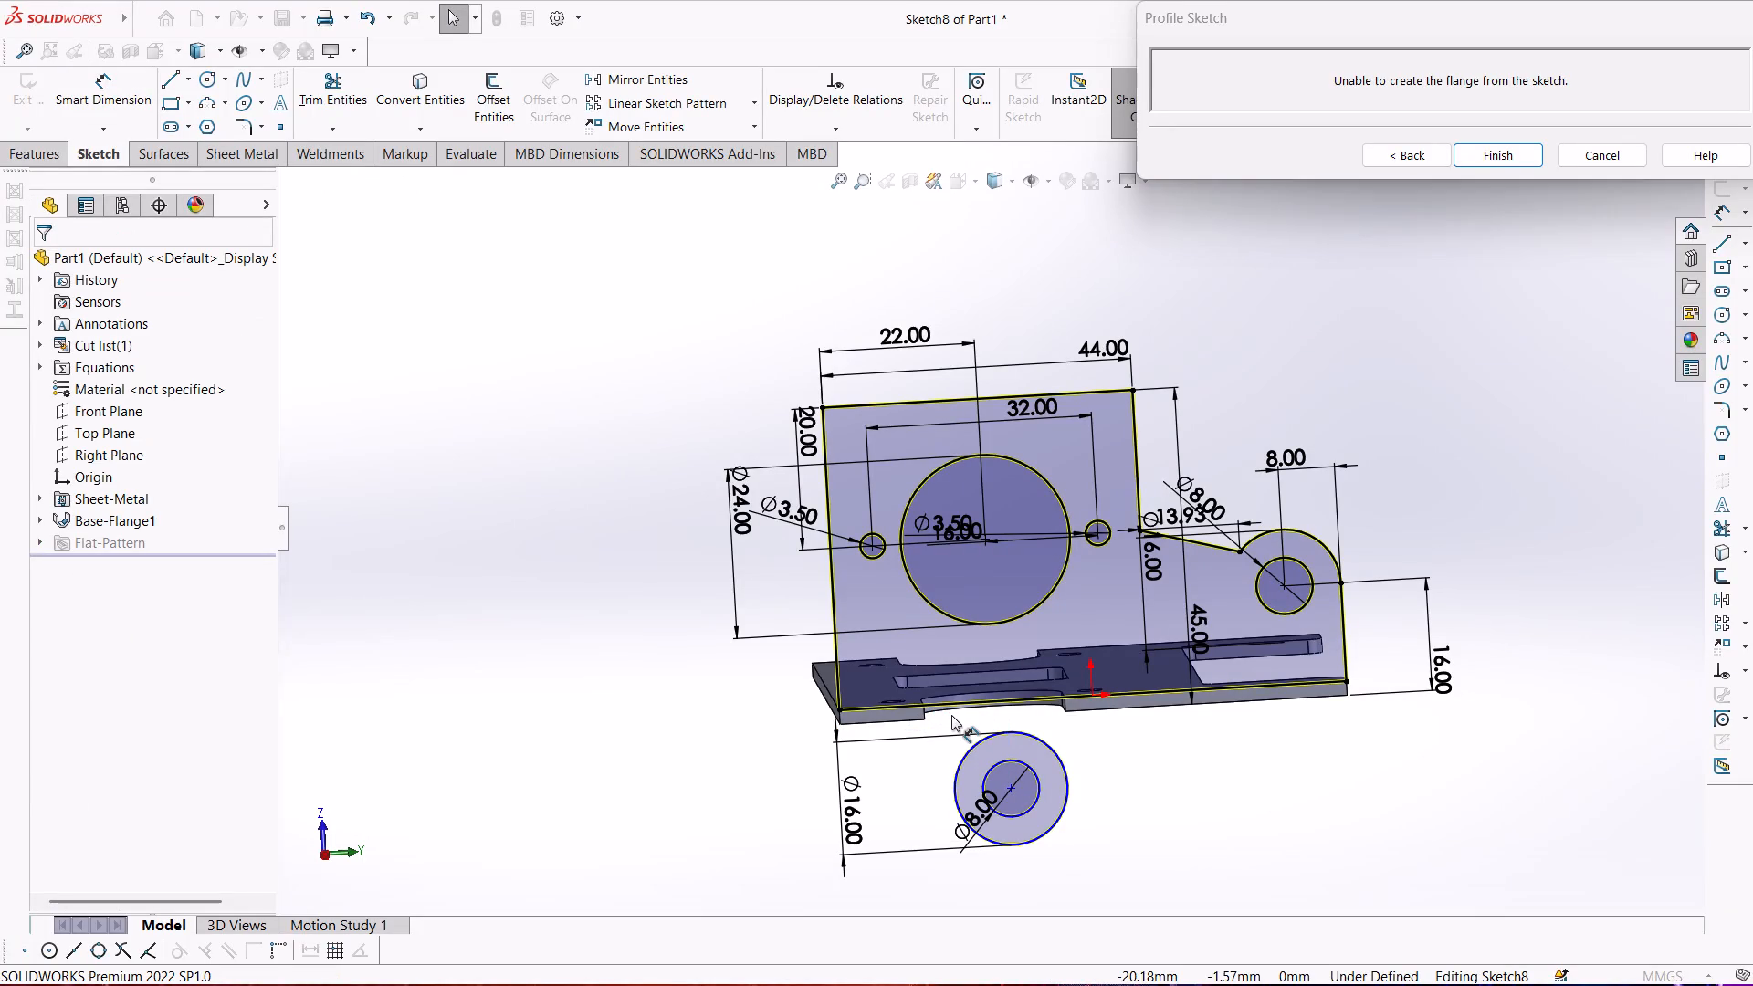
Dimension the concentric circles' centre at 10 mm horizontally from the near side edge of the base flange's rounded cutout.
key(ctrl+8)
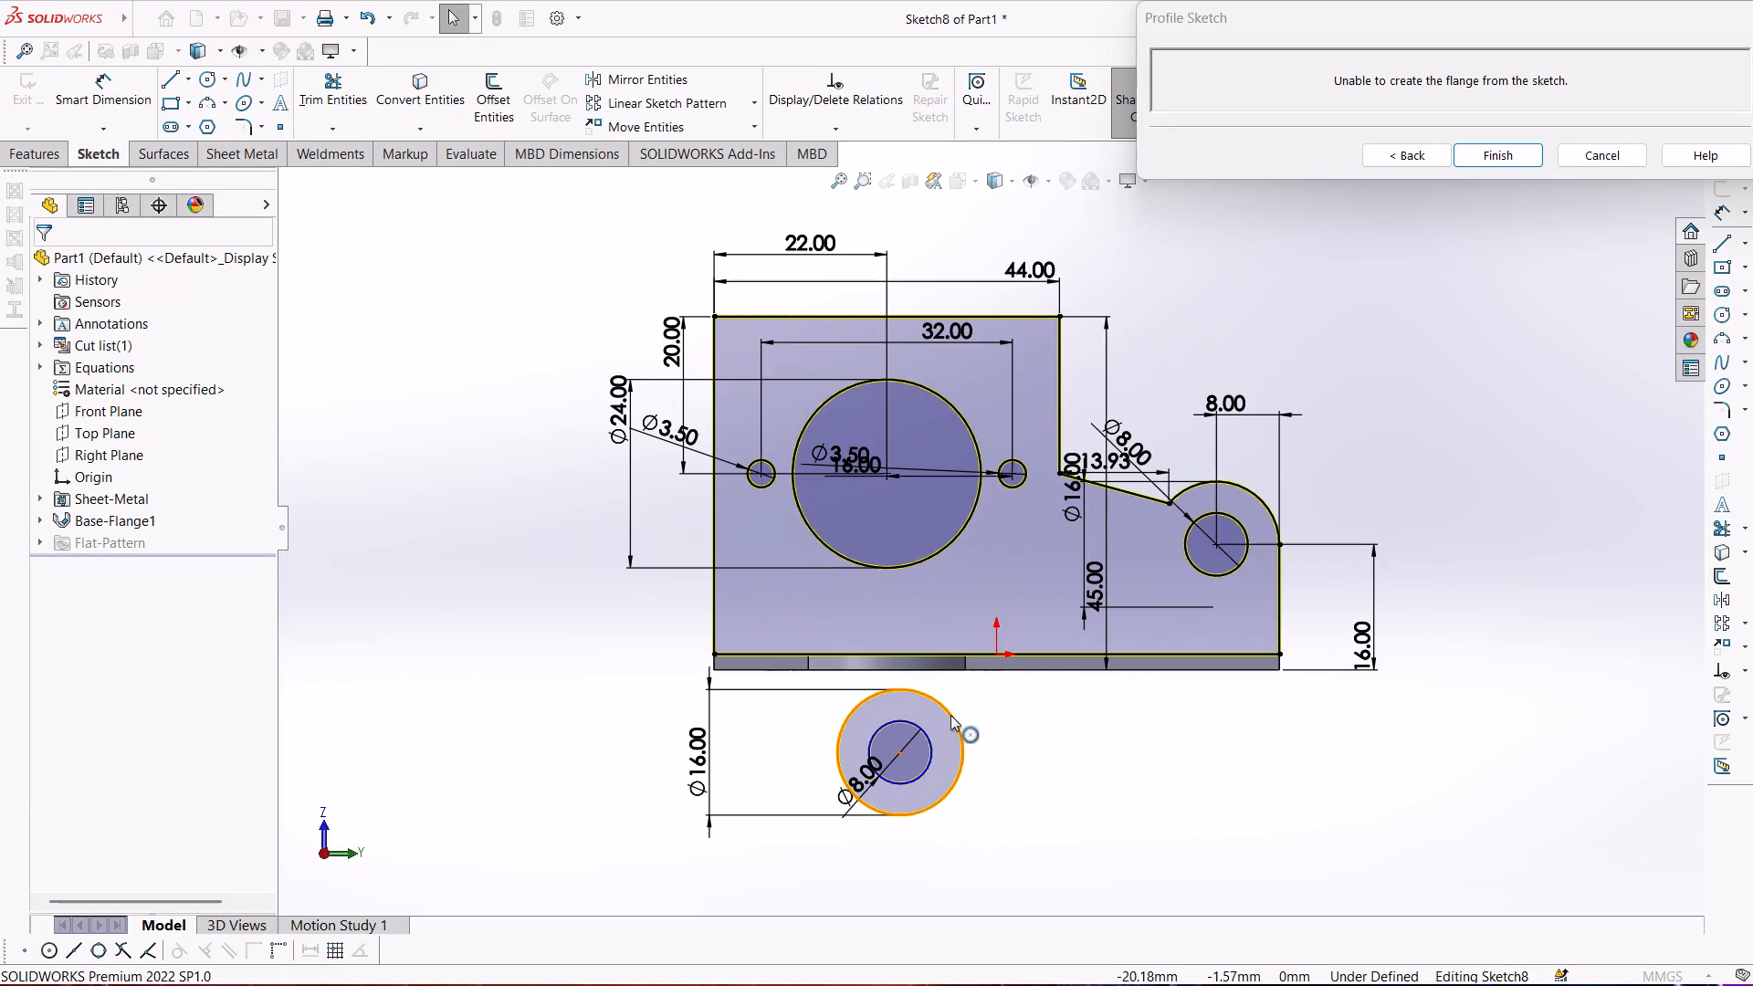
click(810, 660)
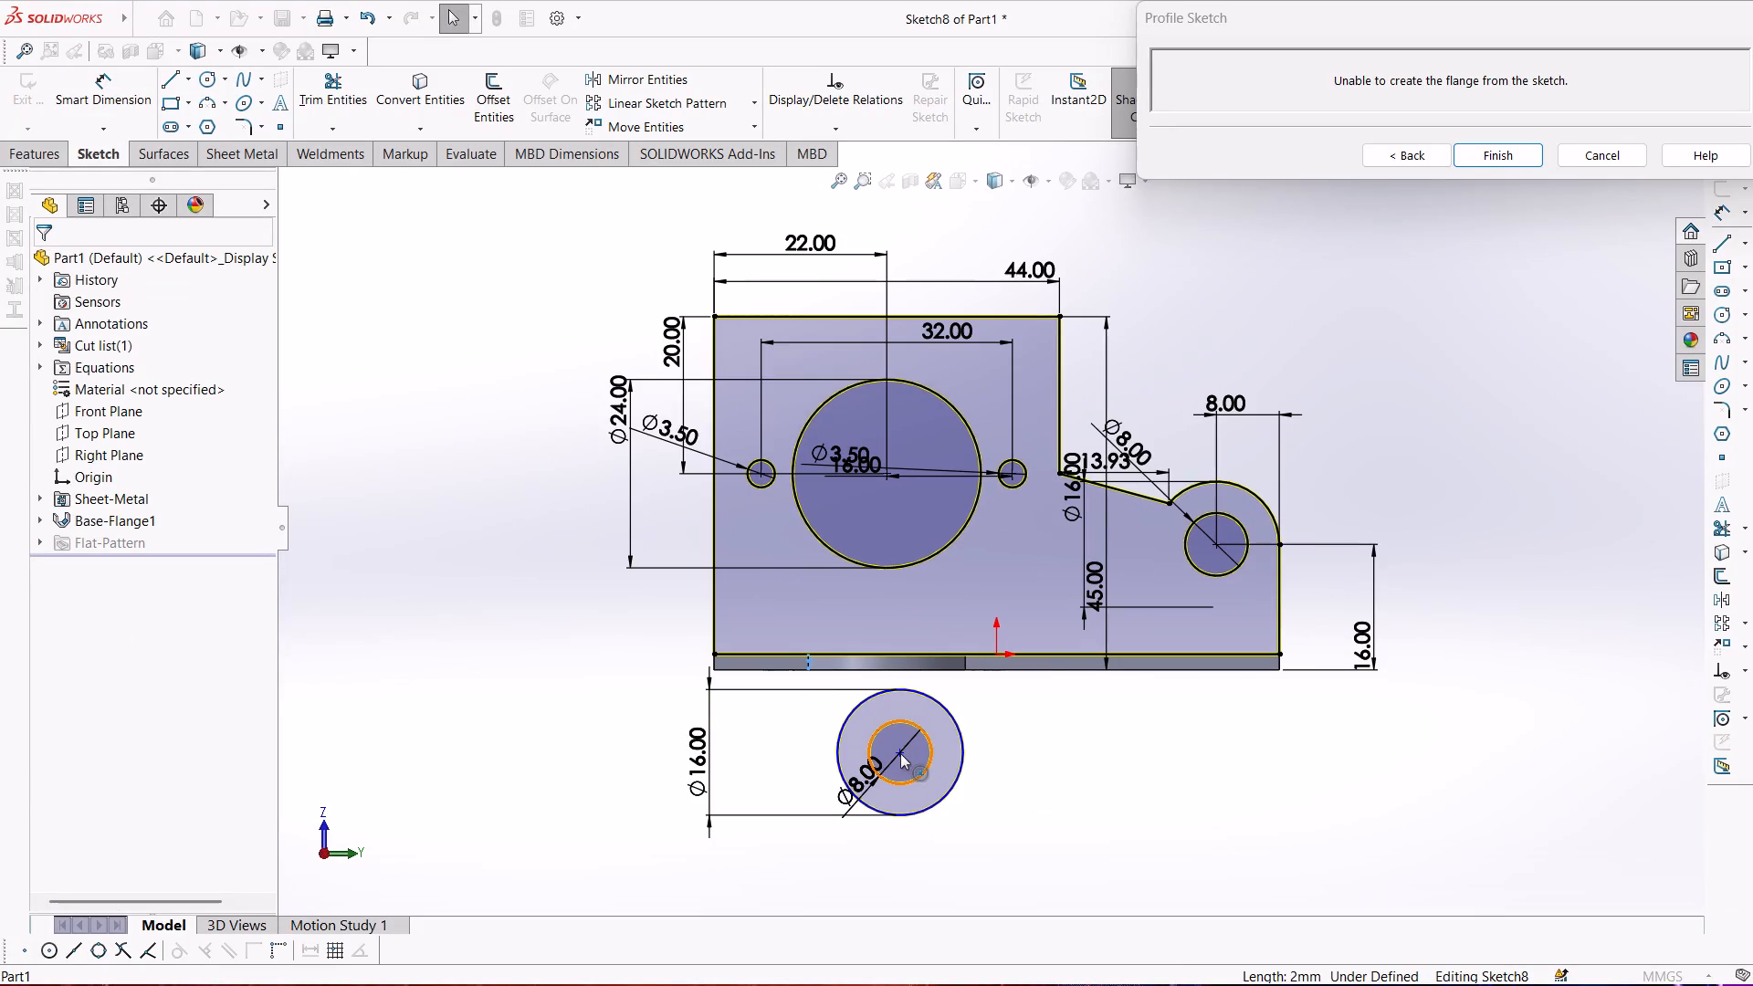
click(900, 753)
click(80, 73)
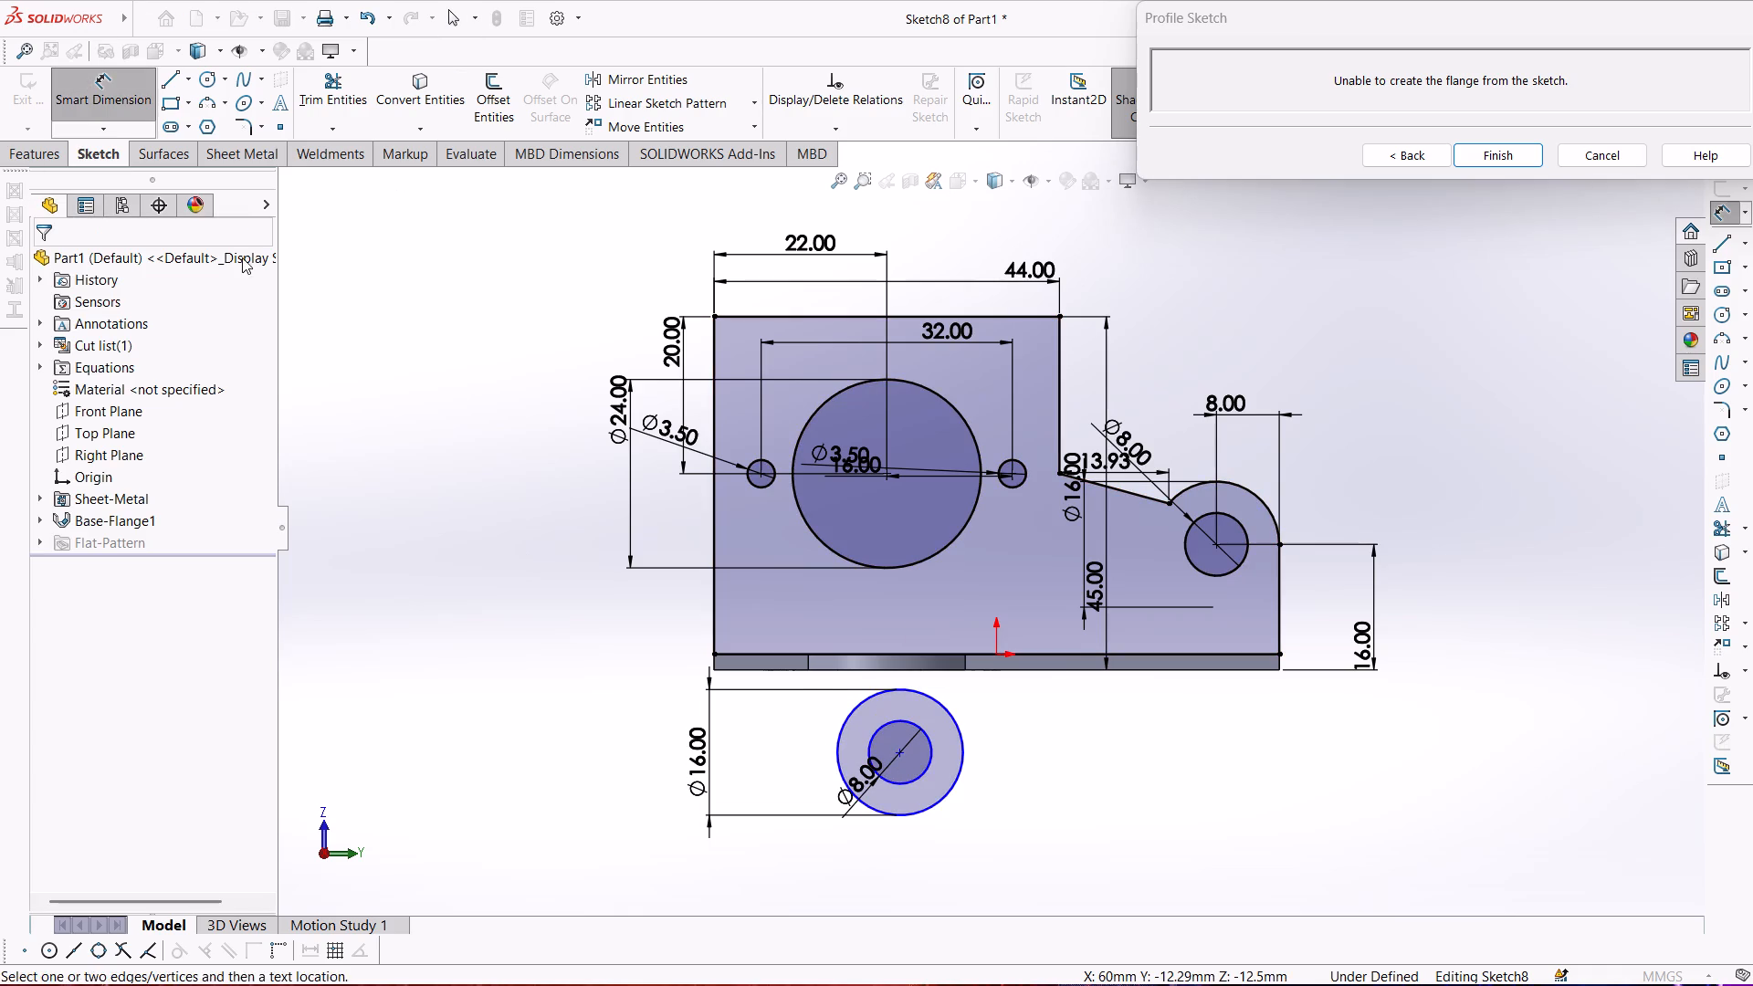
click(901, 755)
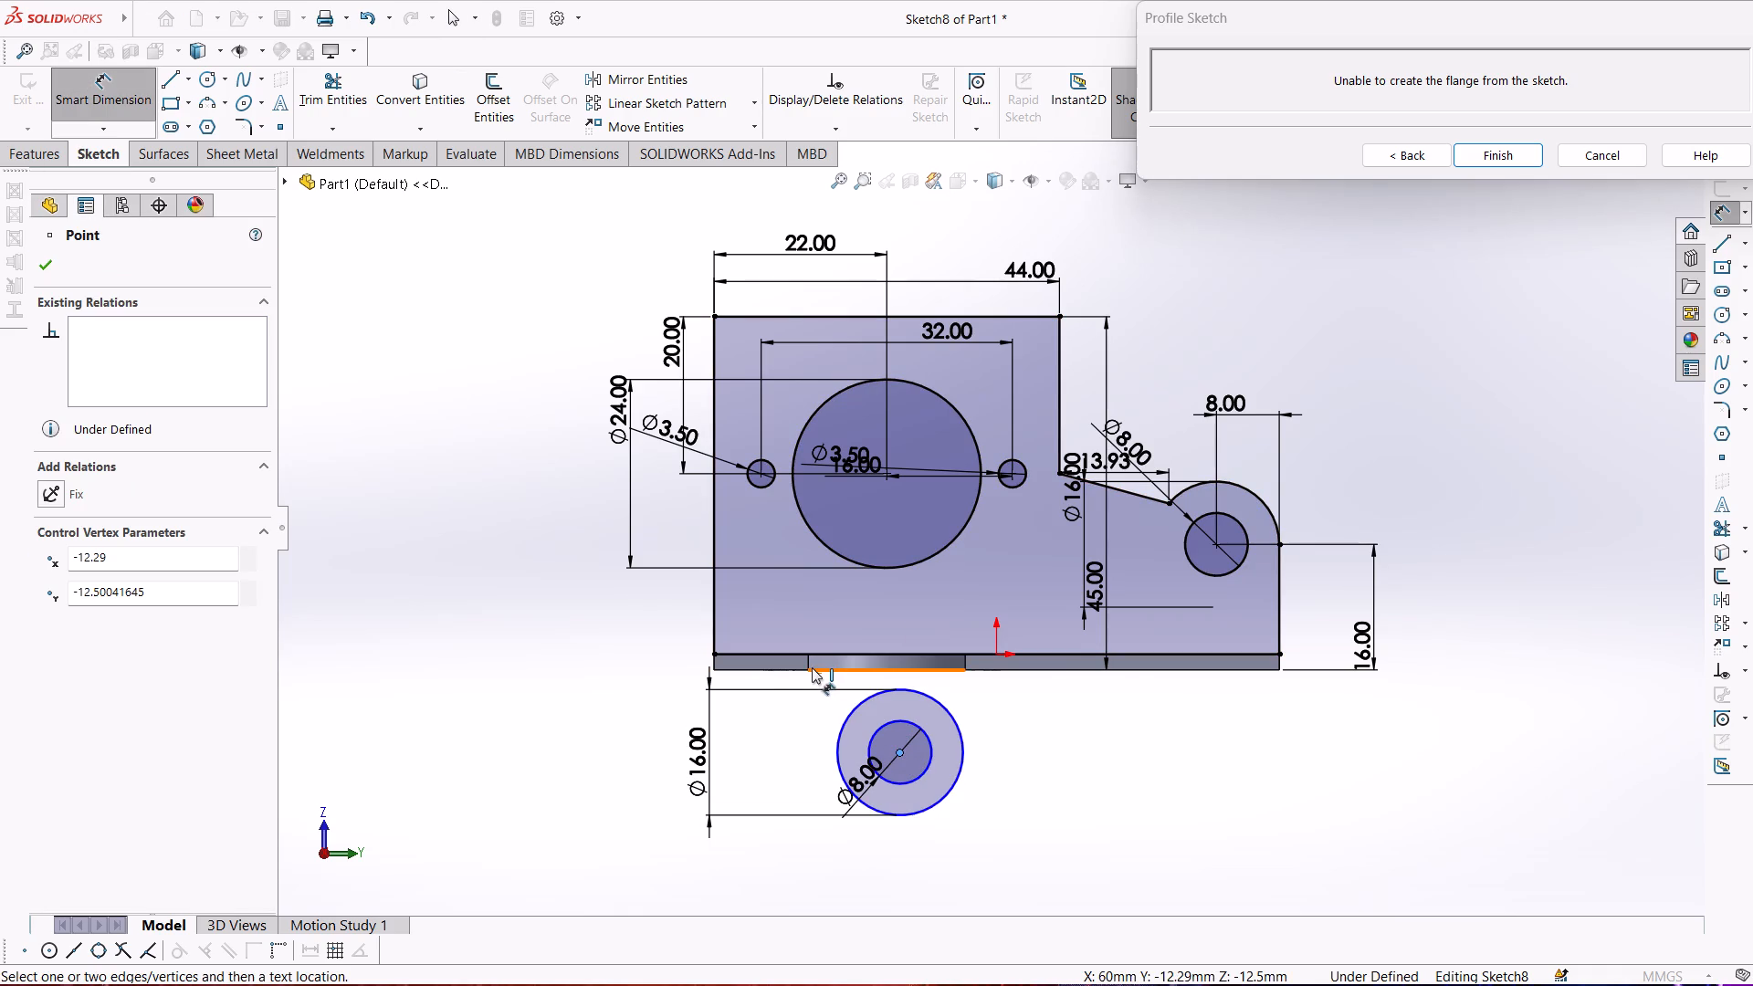
click(810, 664)
click(856, 676)
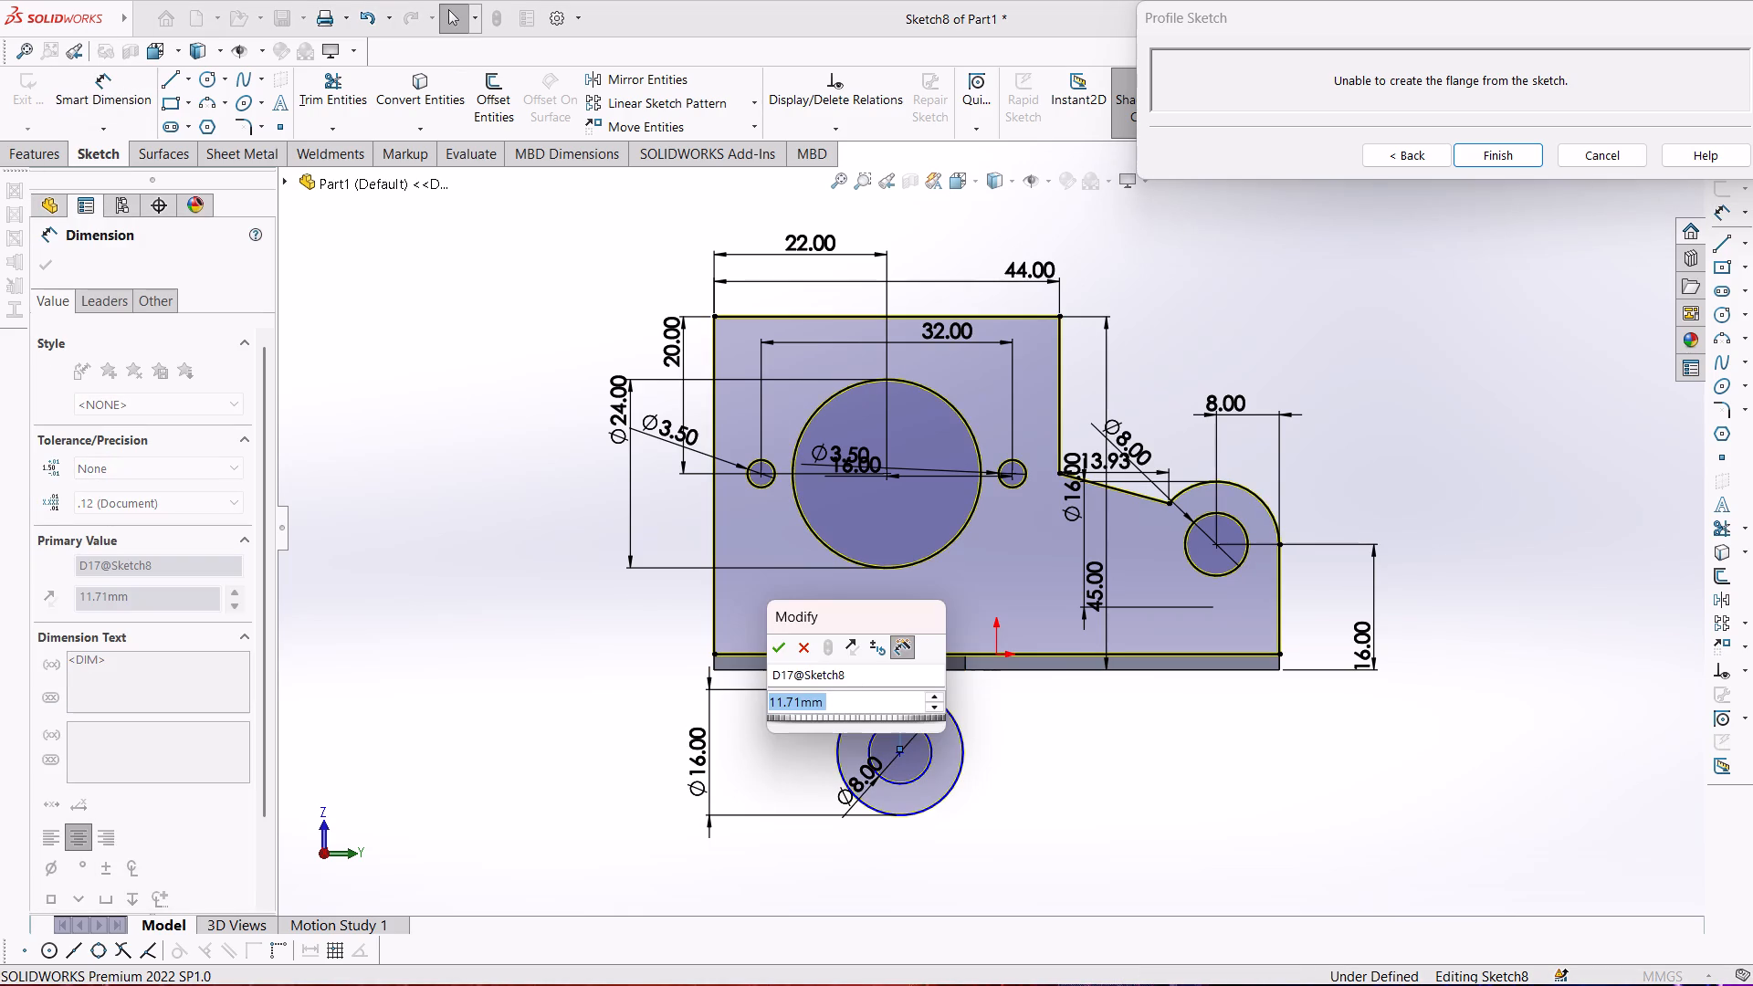
text(10)
key(Return)
click(488, 655)
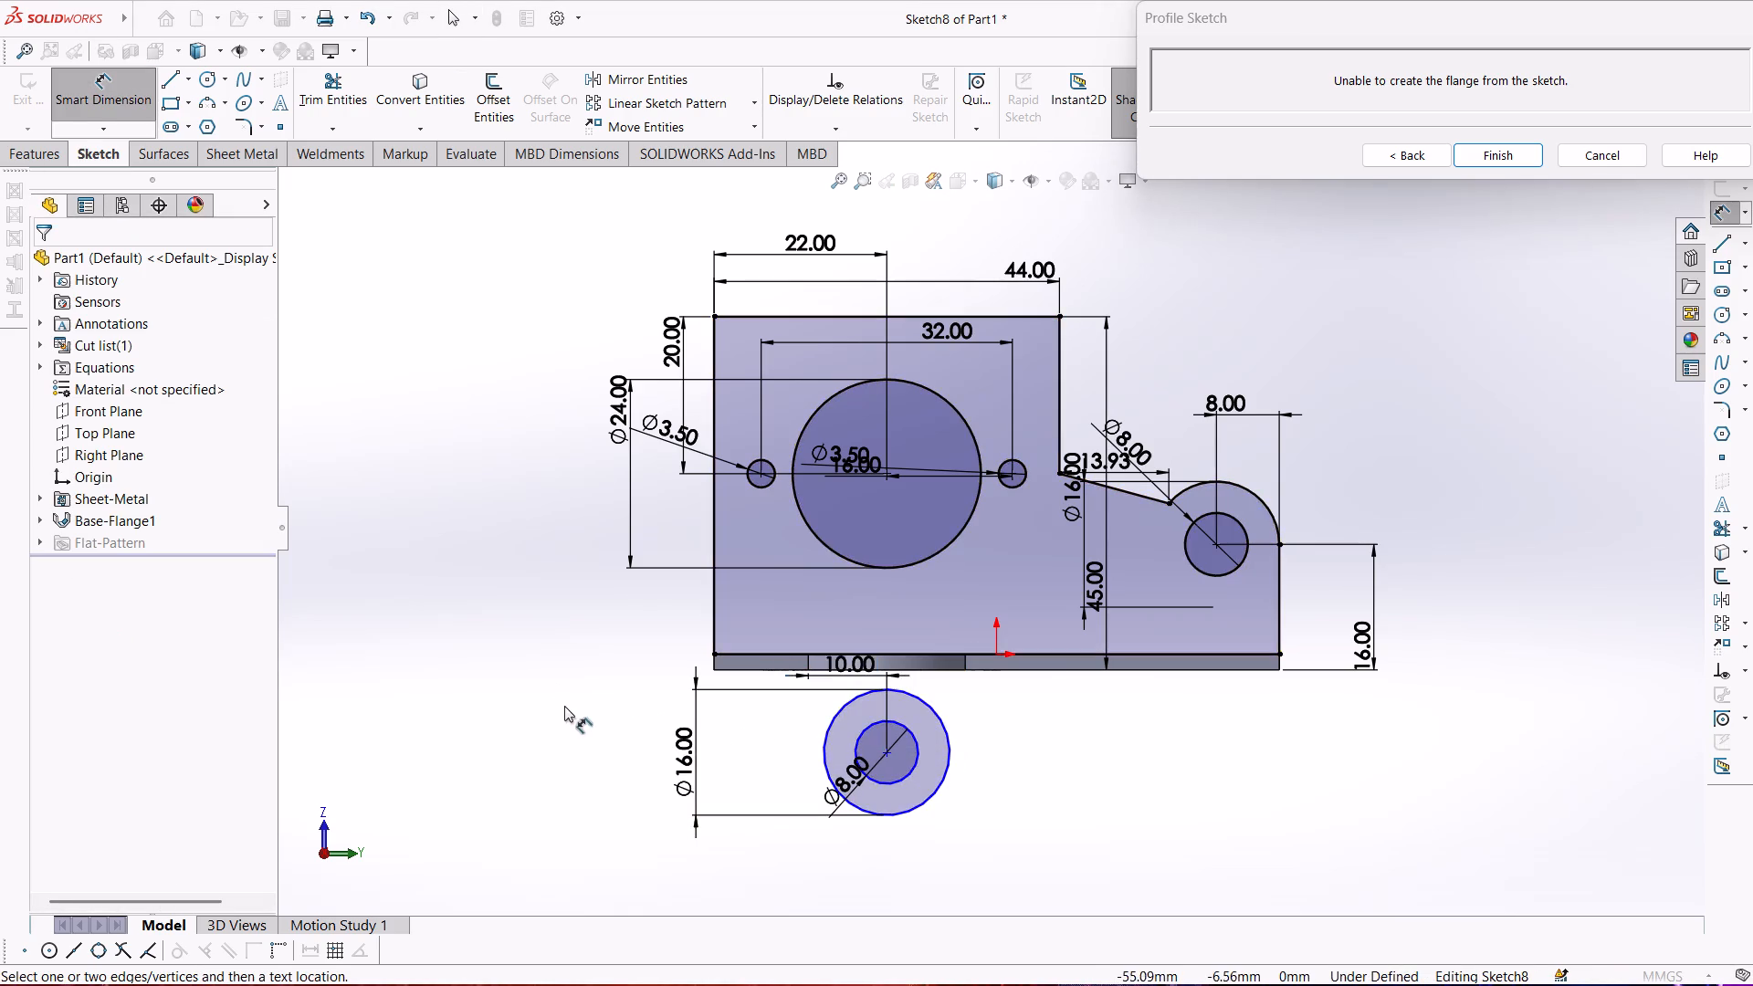
Dimension the concentric circles' centre at 13.71 mm vertically below the flange profile's long base line.
middle_drag(566, 693, 555, 812)
scroll(622, 813, up, 1)
middle_drag(624, 796, 618, 702)
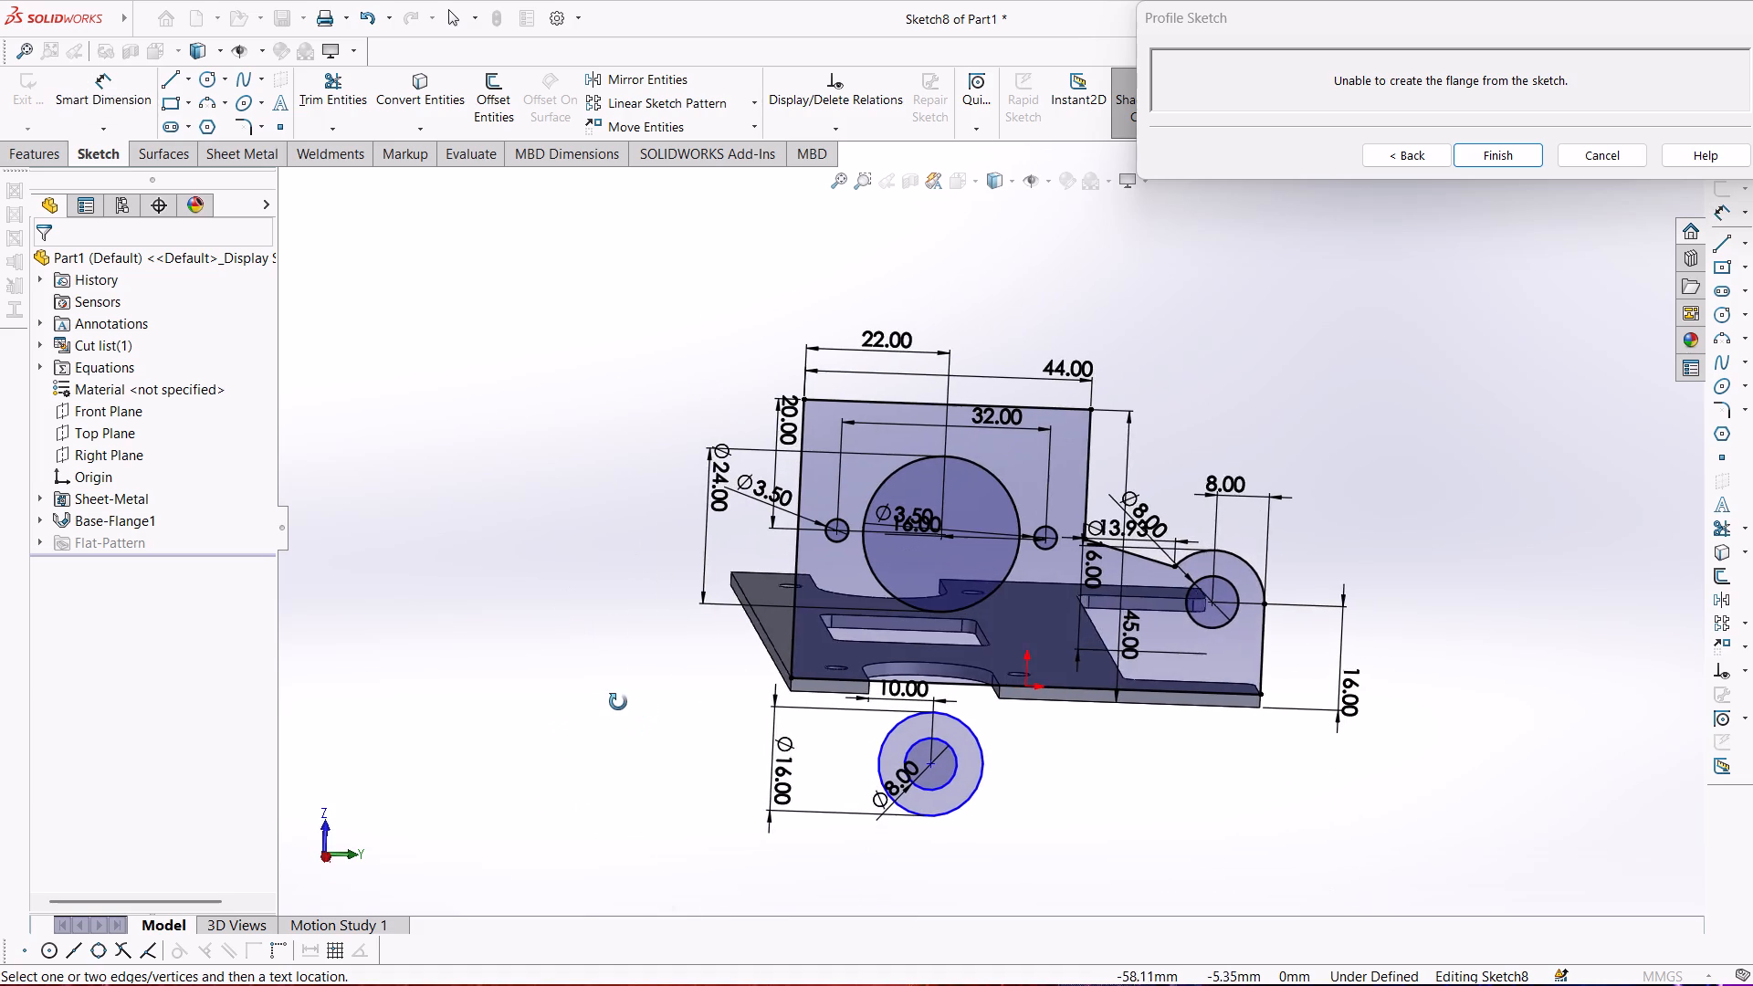
middle_drag(618, 702, 613, 700)
scroll(782, 699, down, 3)
key(ctrl+8)
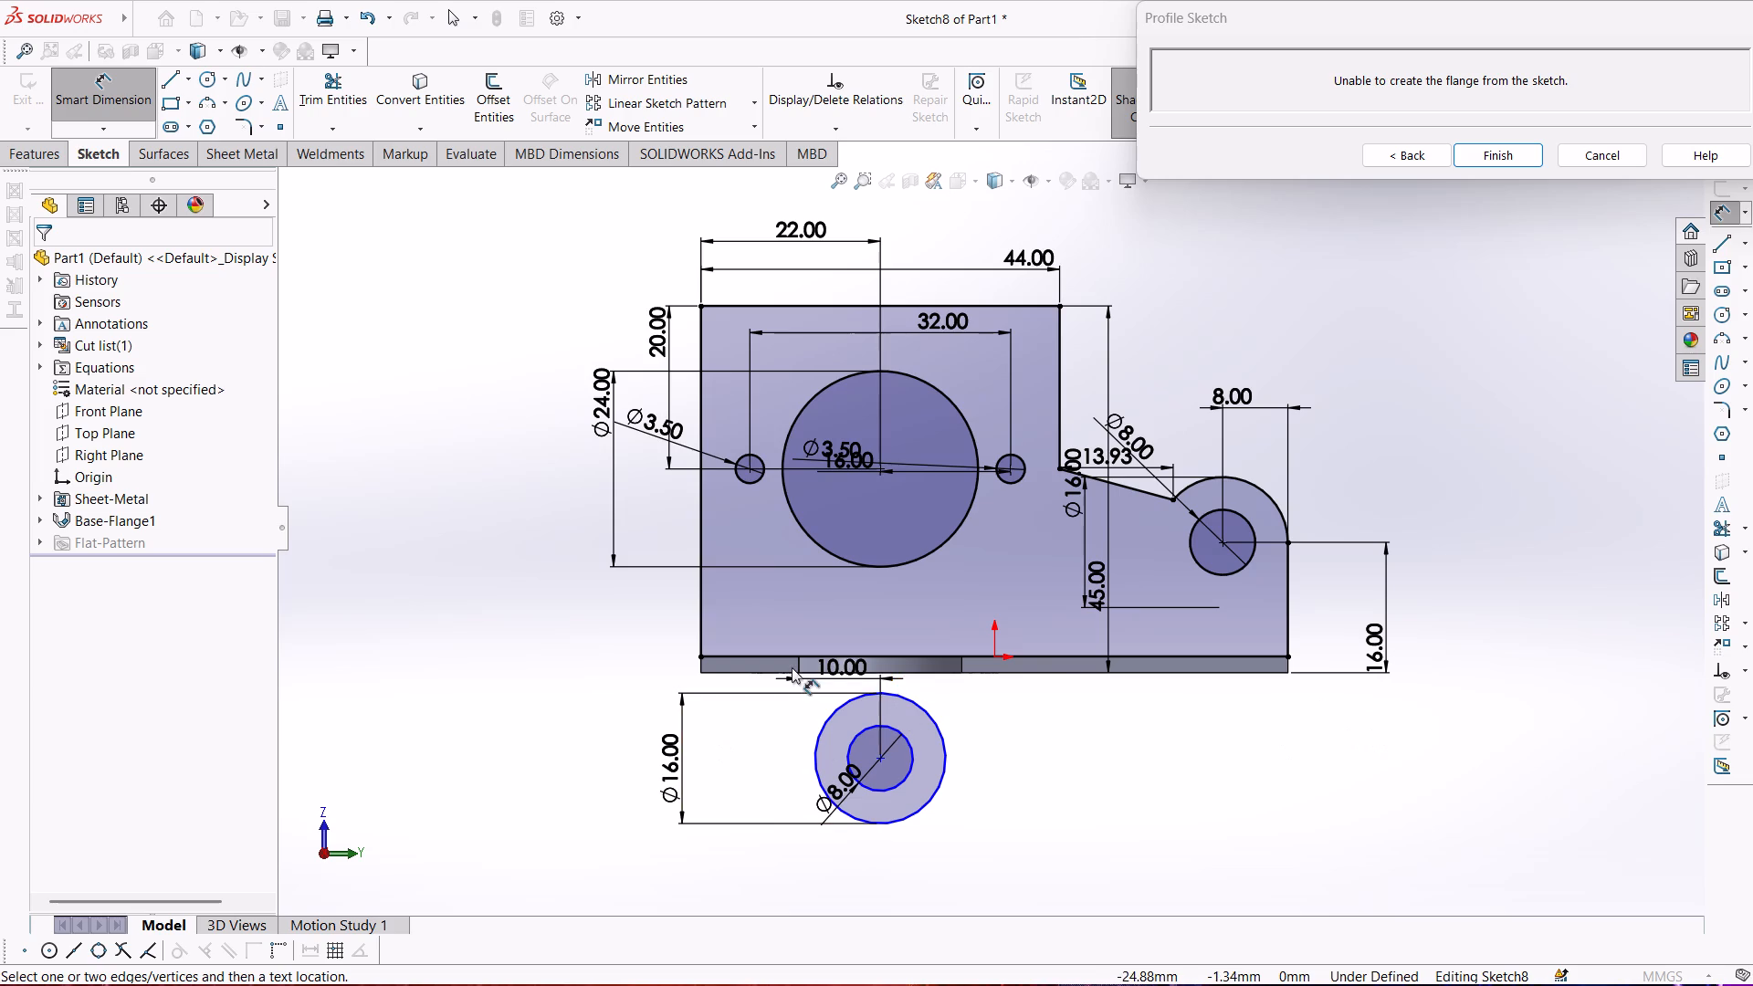
click(769, 659)
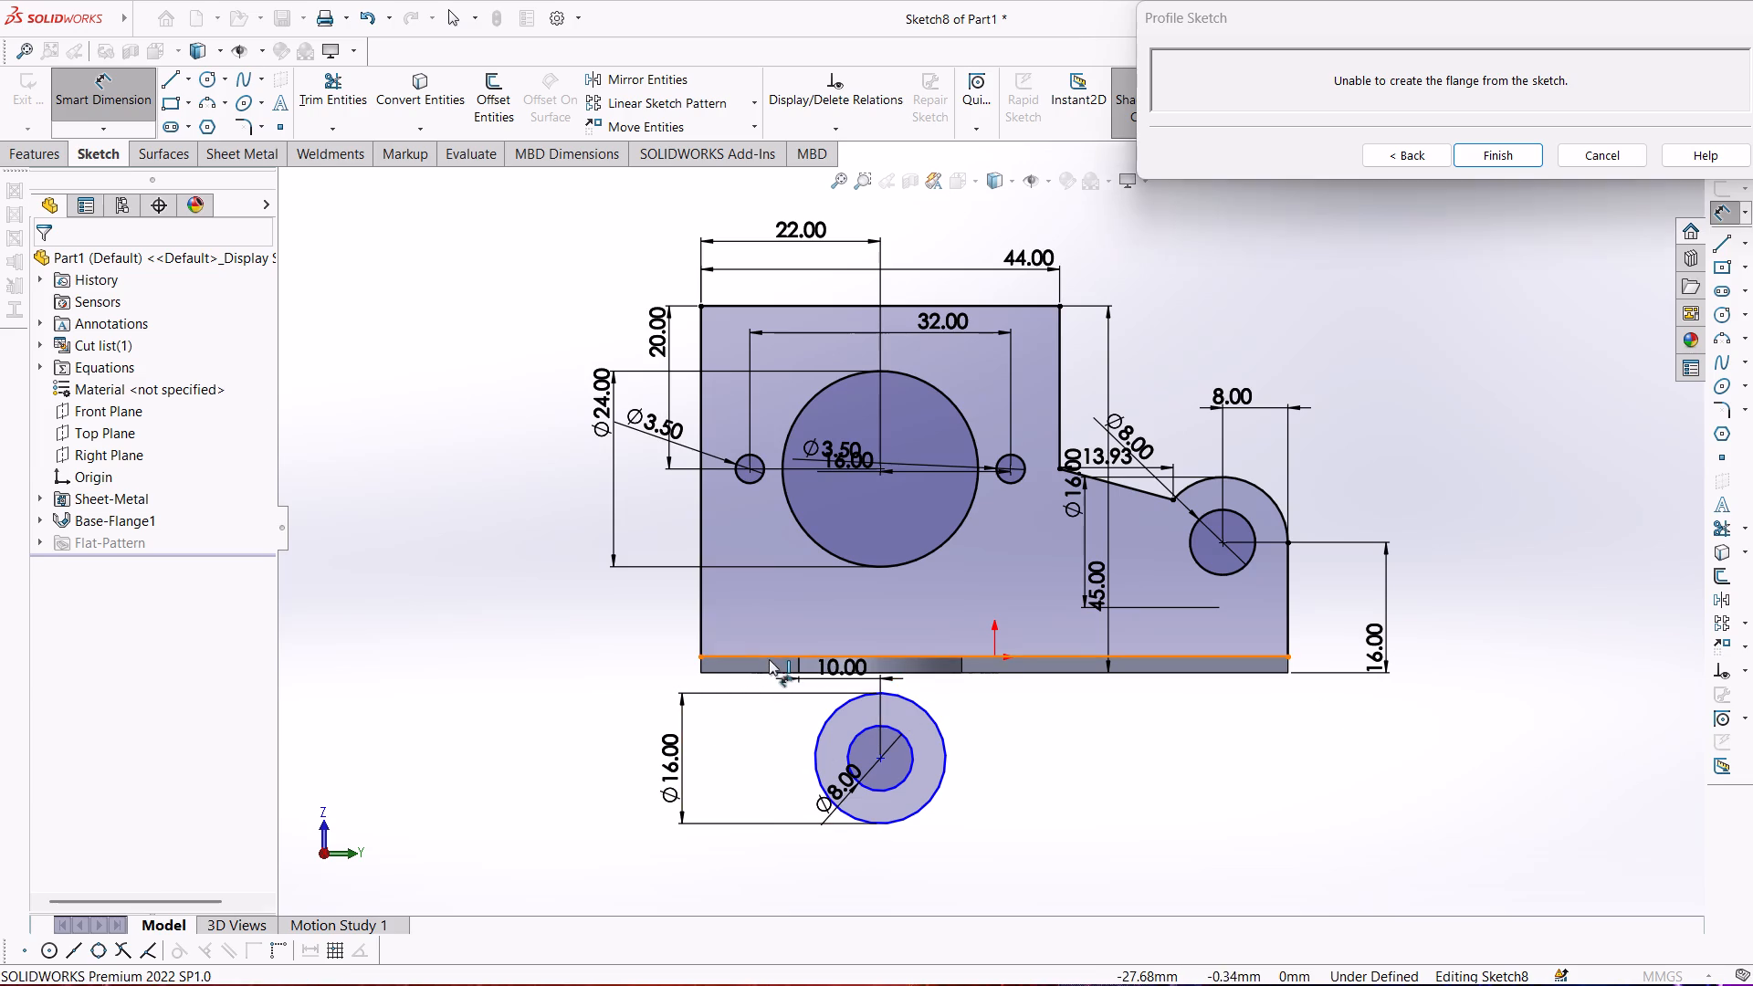
click(860, 750)
click(971, 497)
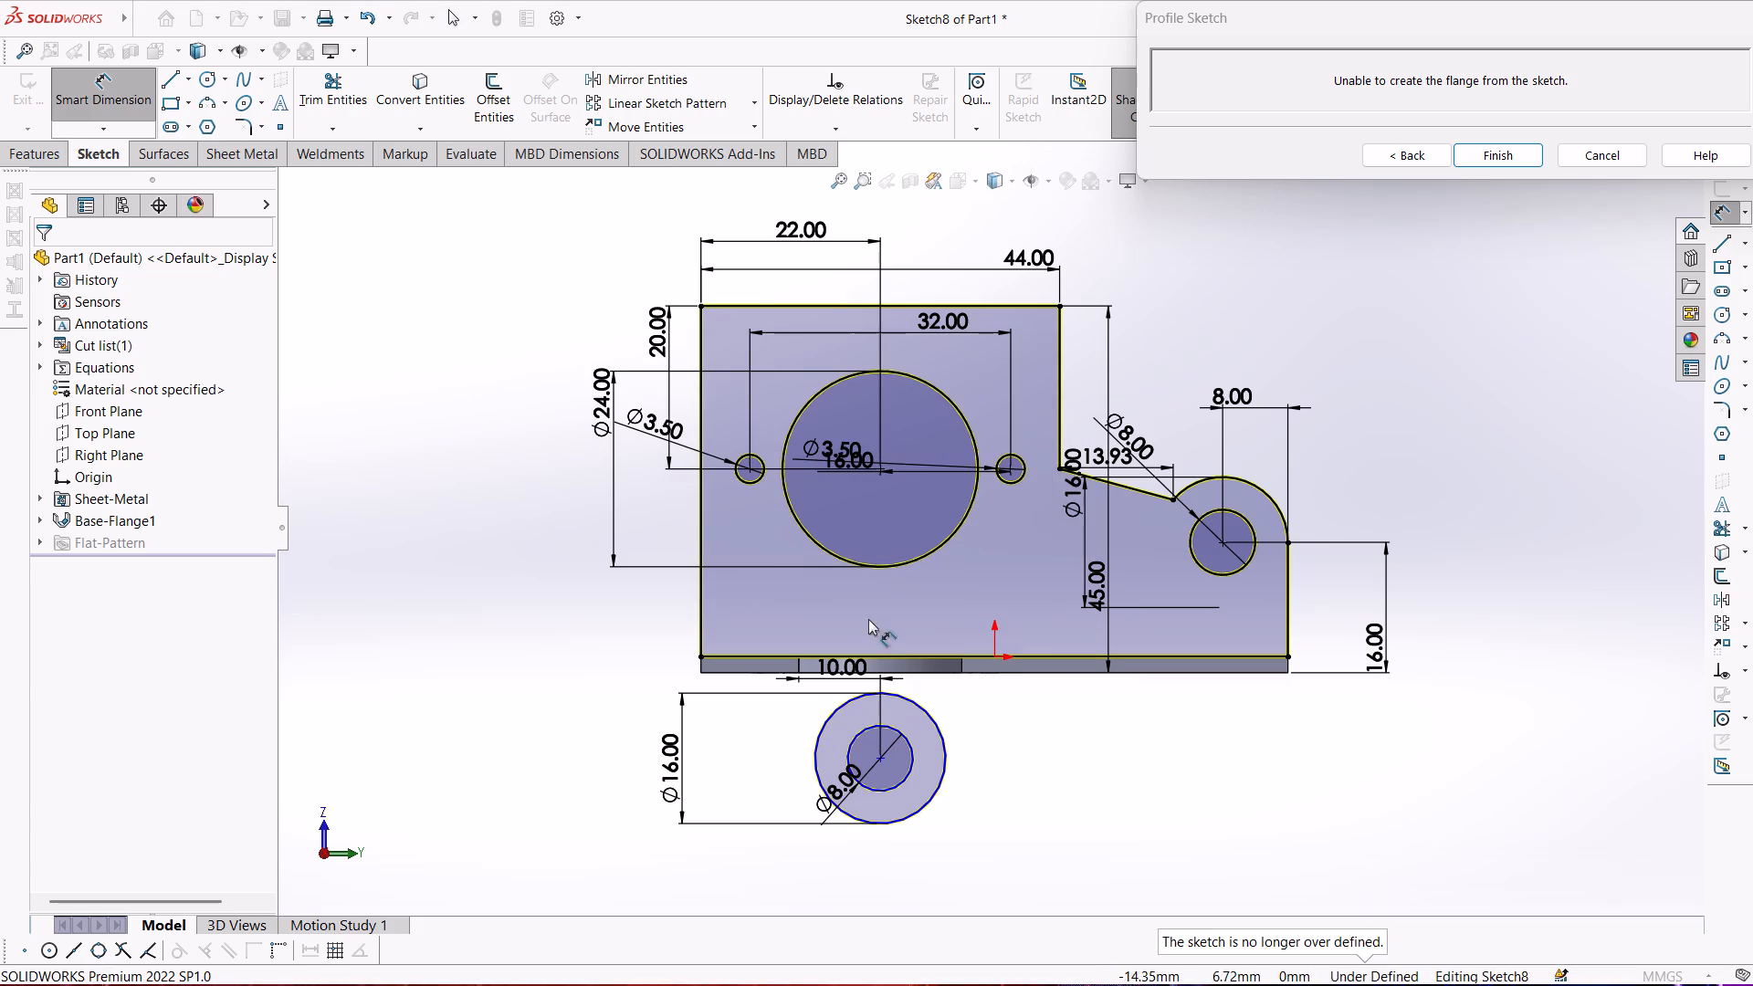
click(764, 655)
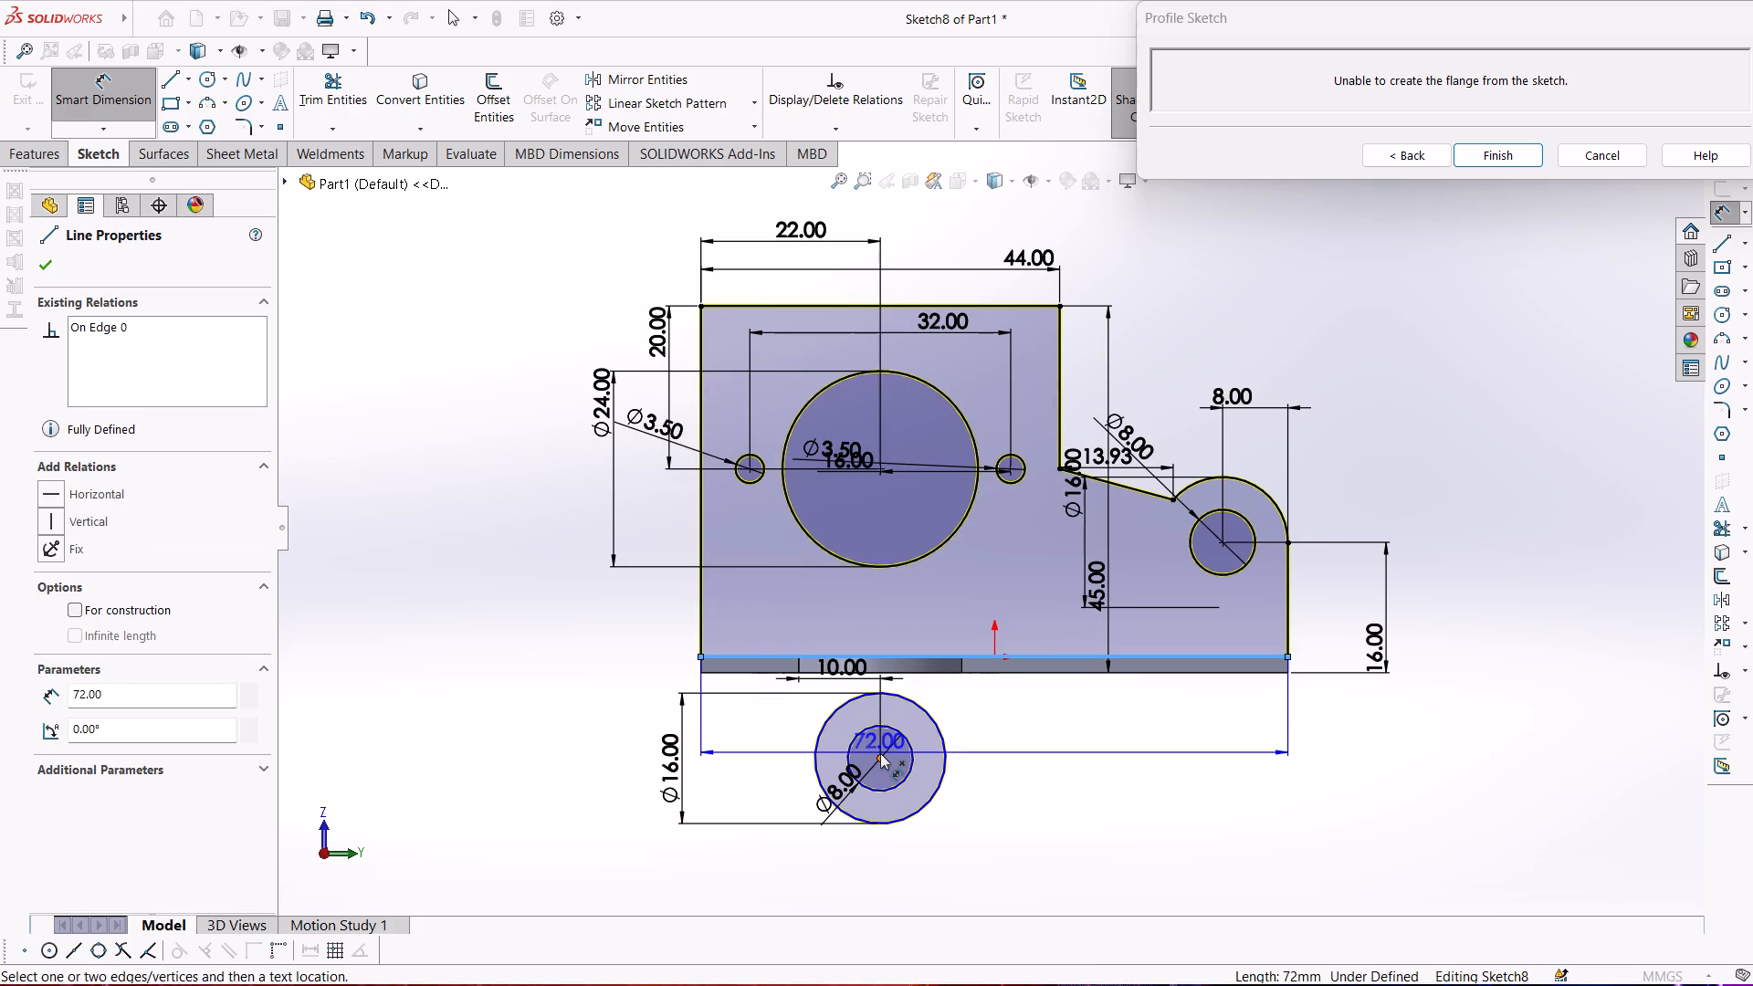
click(880, 753)
click(759, 729)
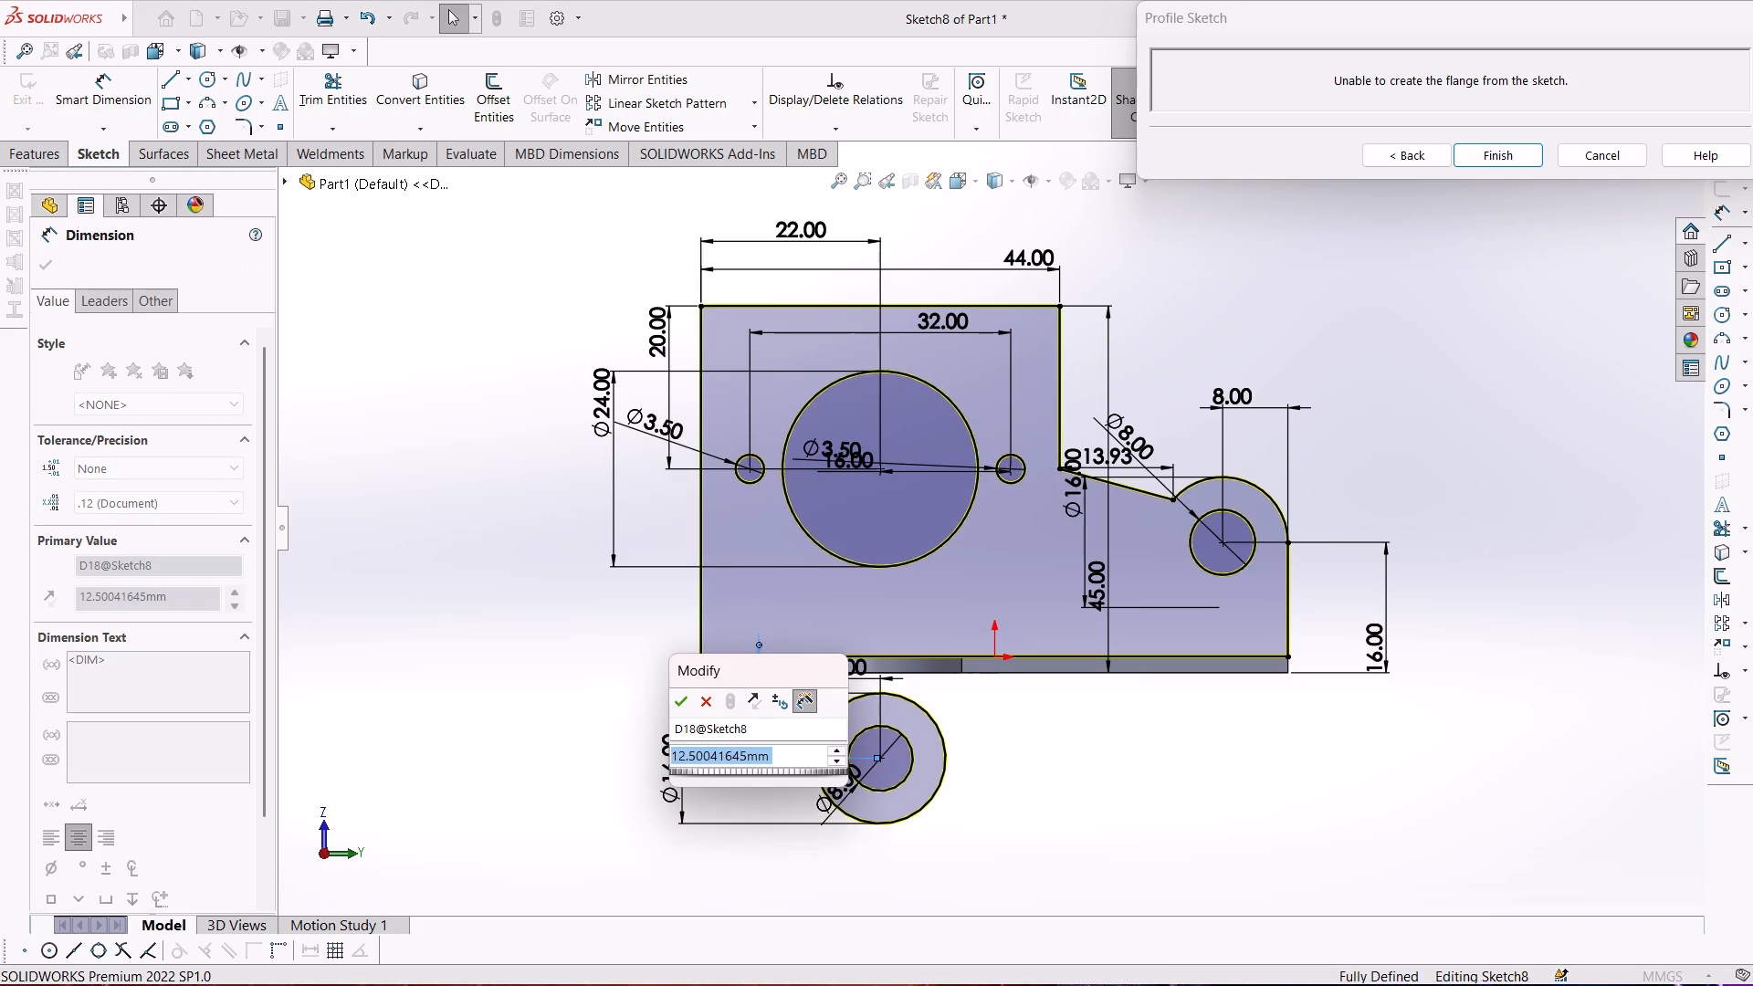
text(13.71)
key(Return)
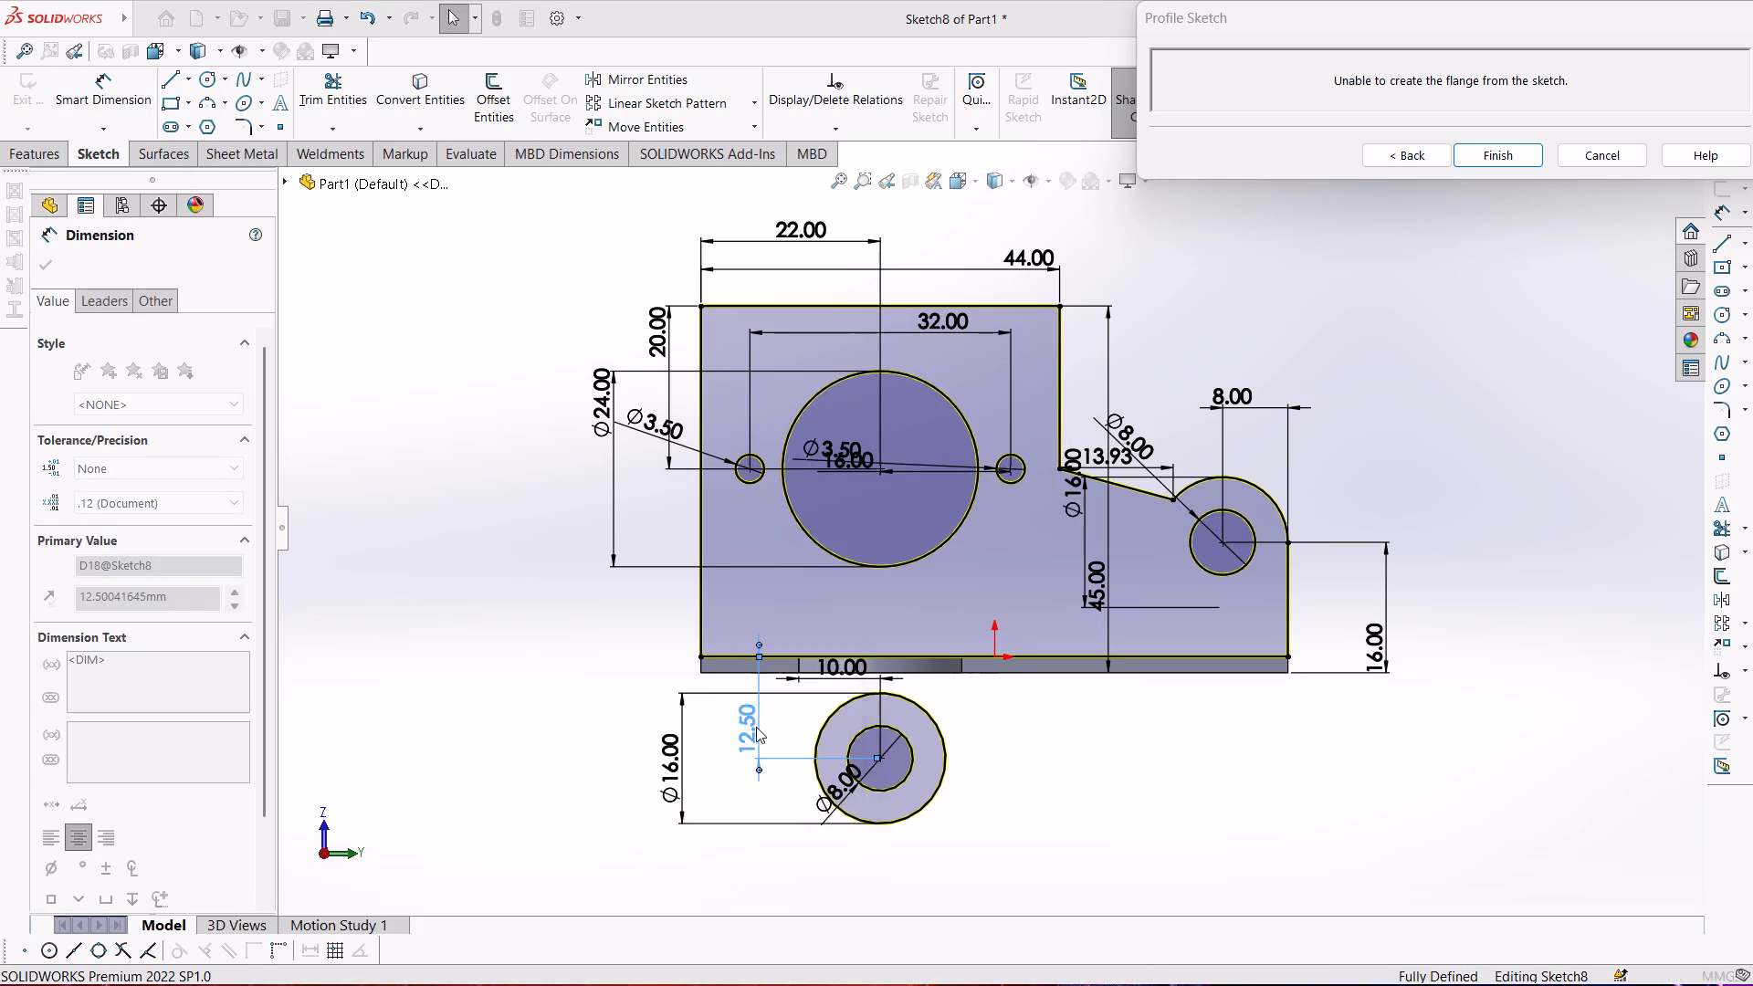
click(482, 717)
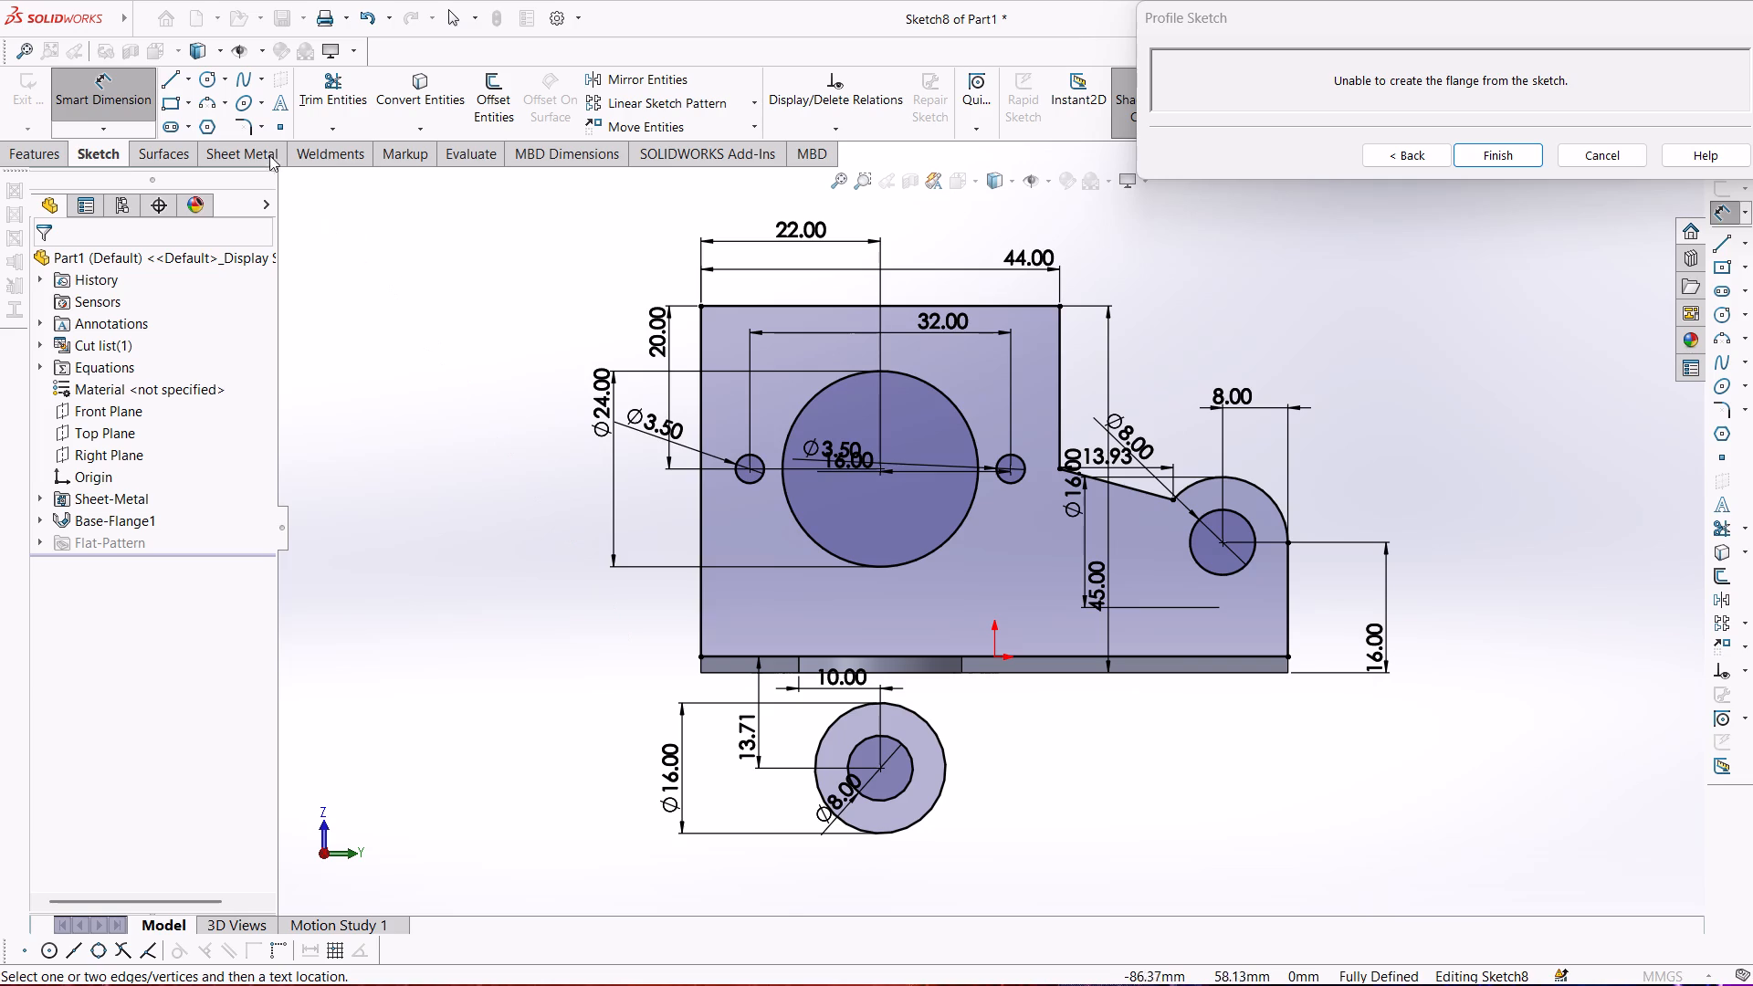
Sketch two vertical tangent lines, each 13.71 mm long, from both sides of the 16 mm circle to the profile's base line.
click(167, 74)
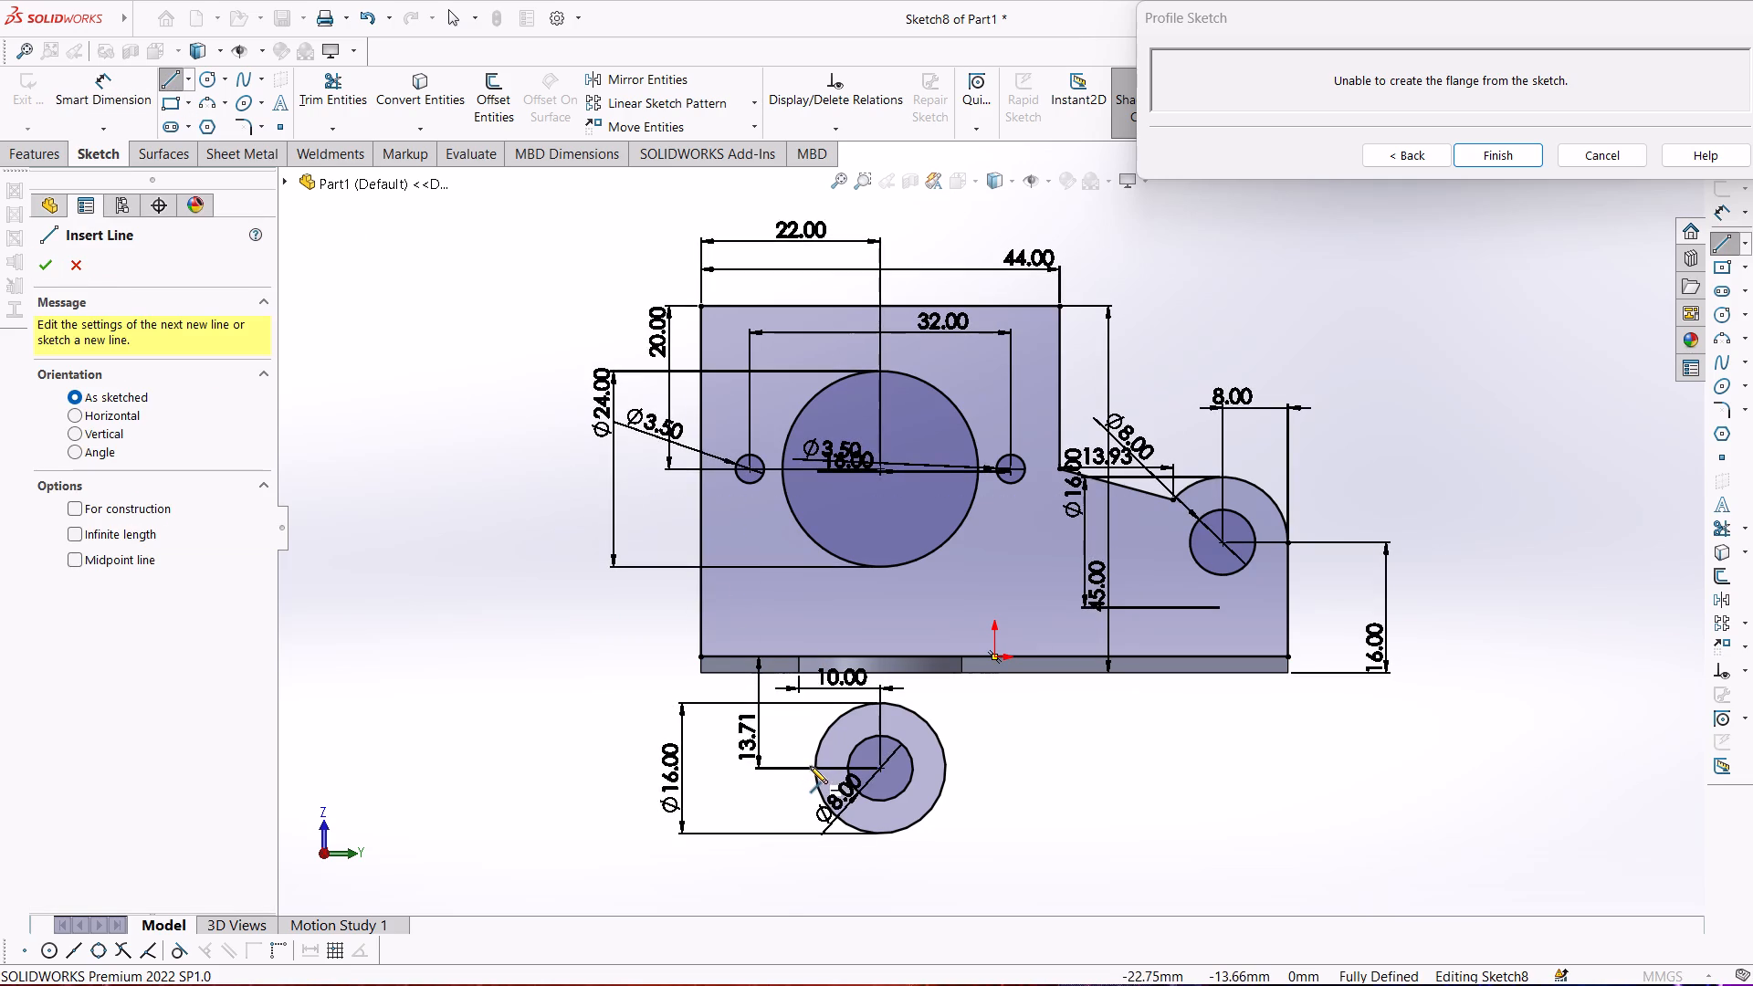
scroll(814, 767, down, 4)
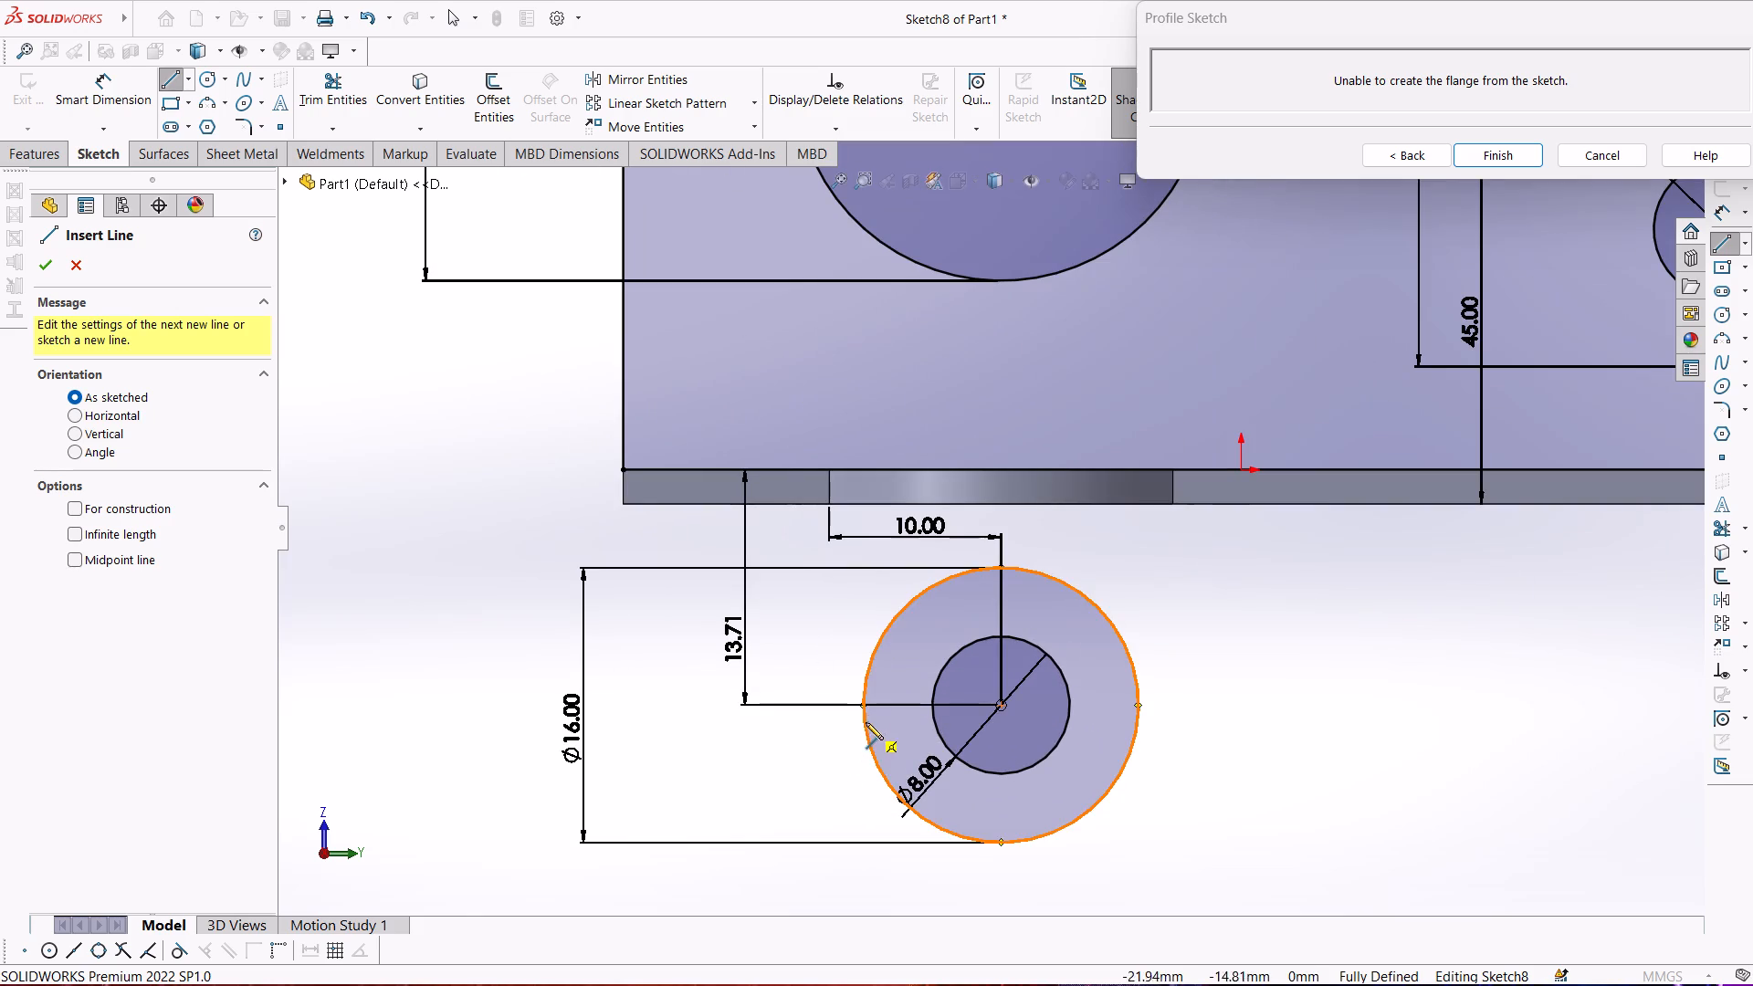
click(861, 701)
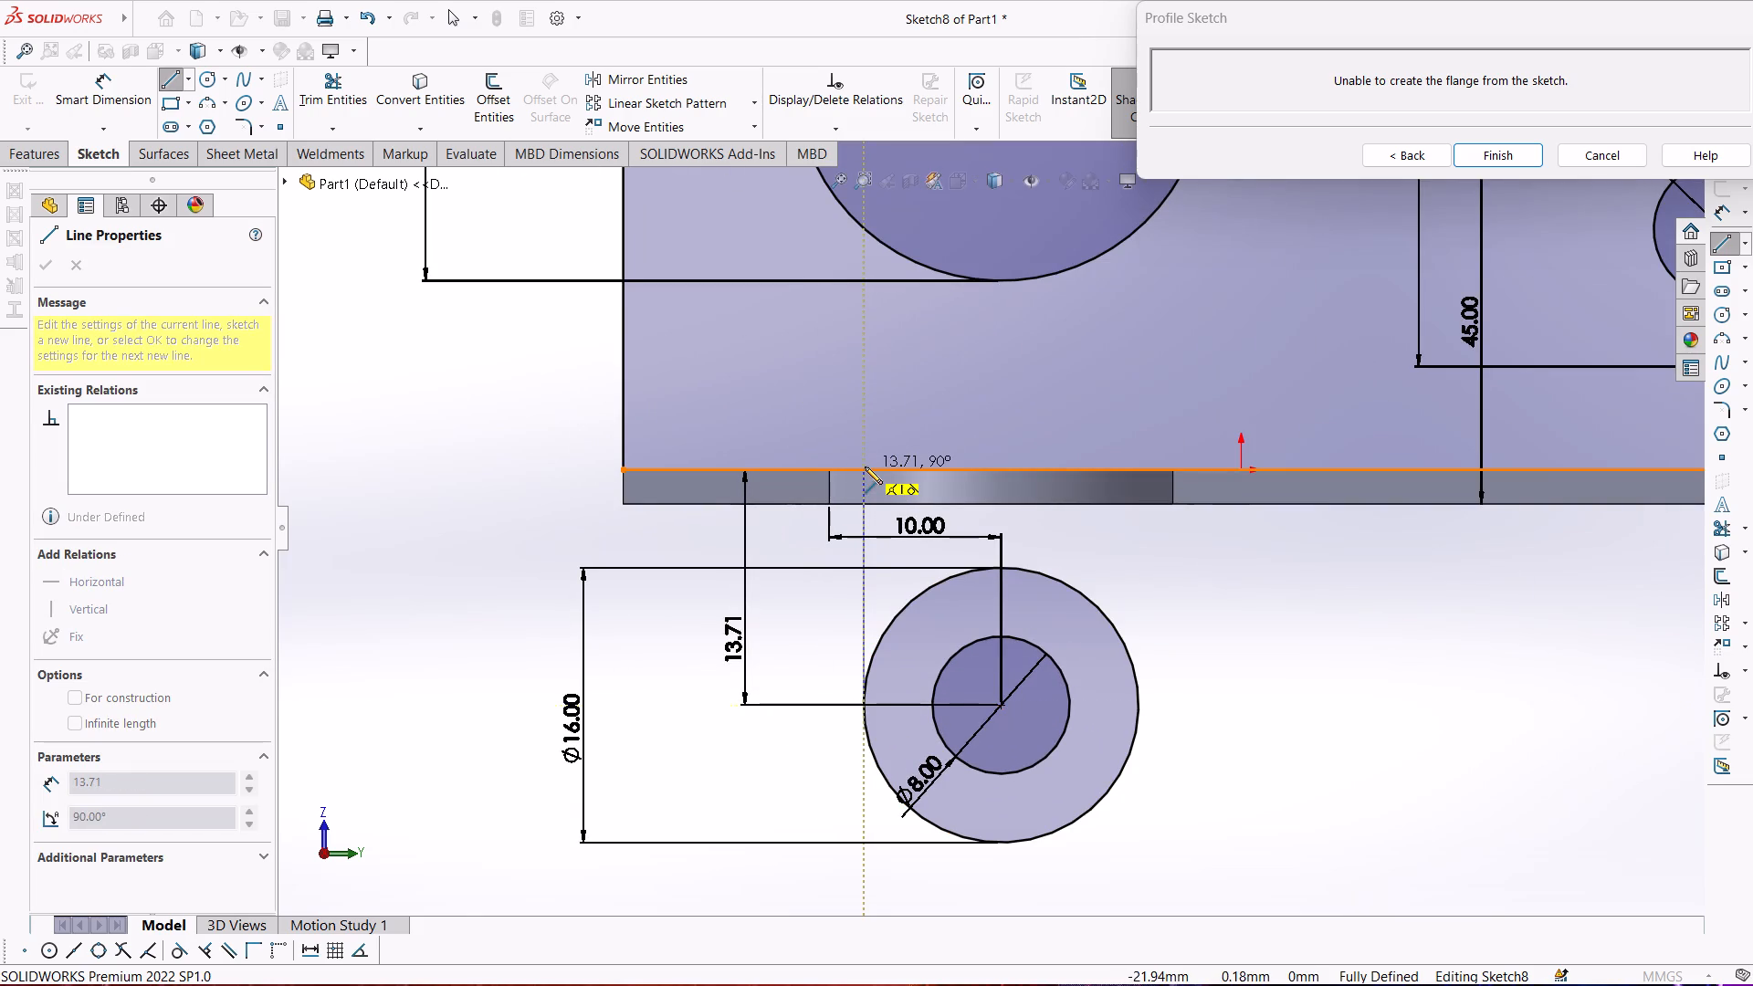
click(865, 467)
key(Escape)
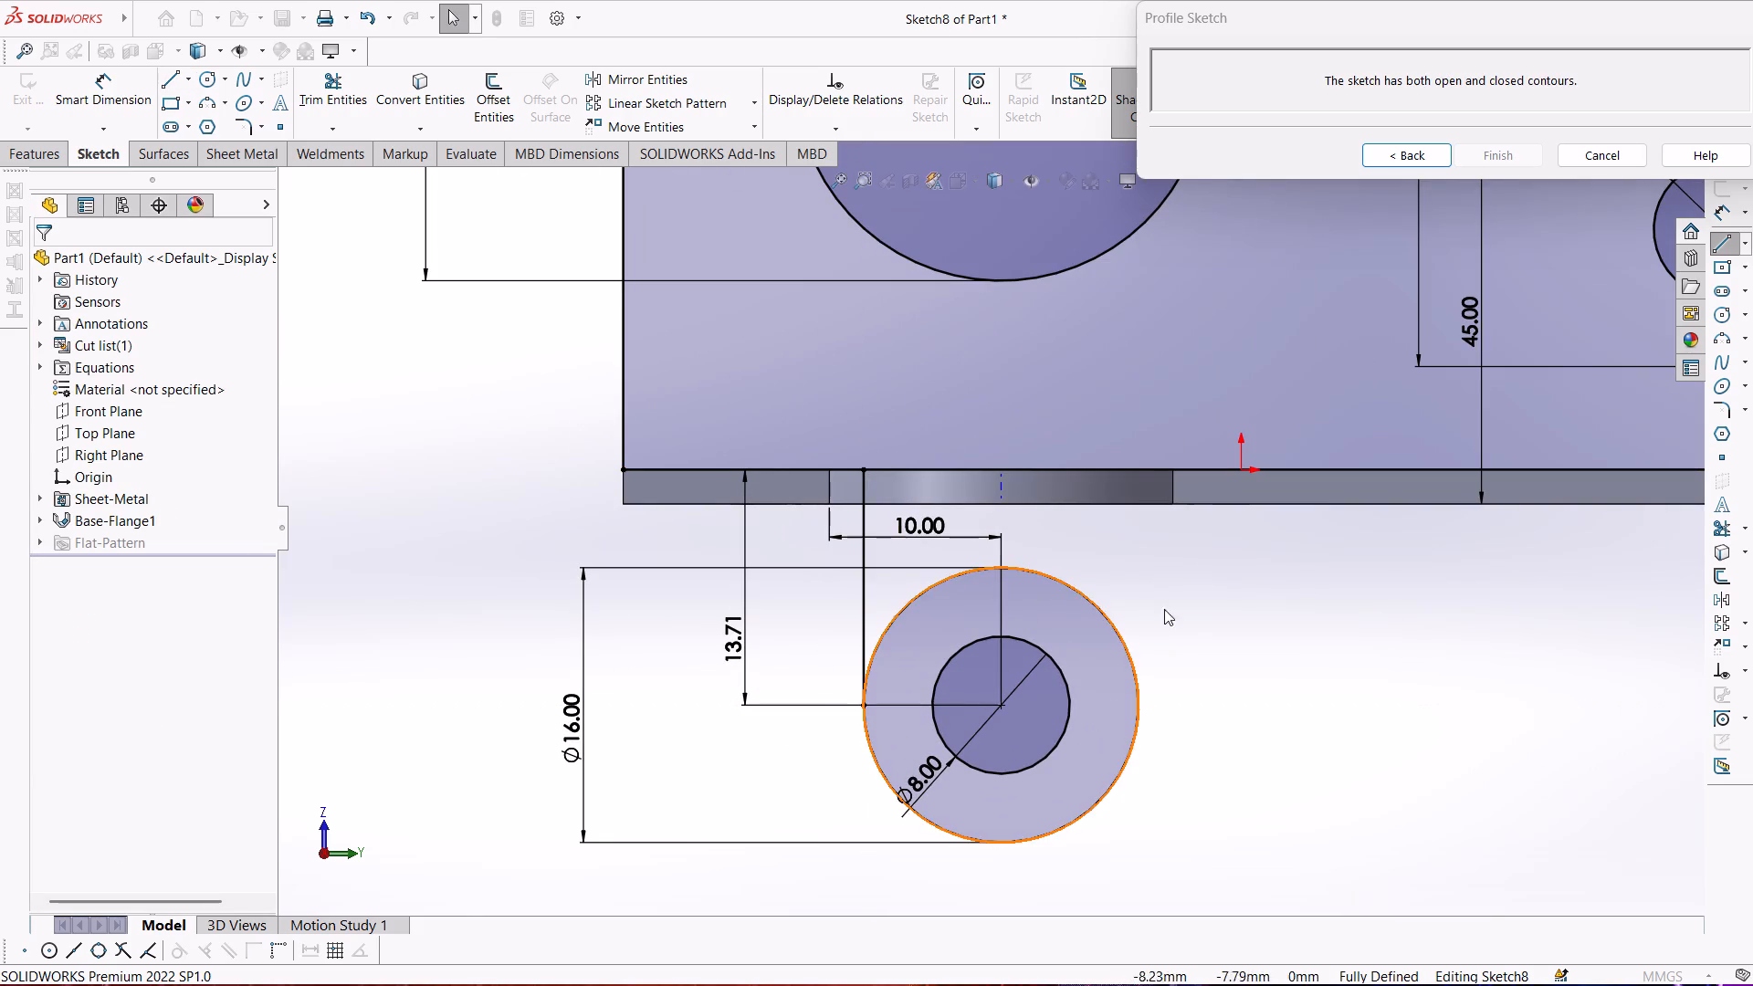
key(Return)
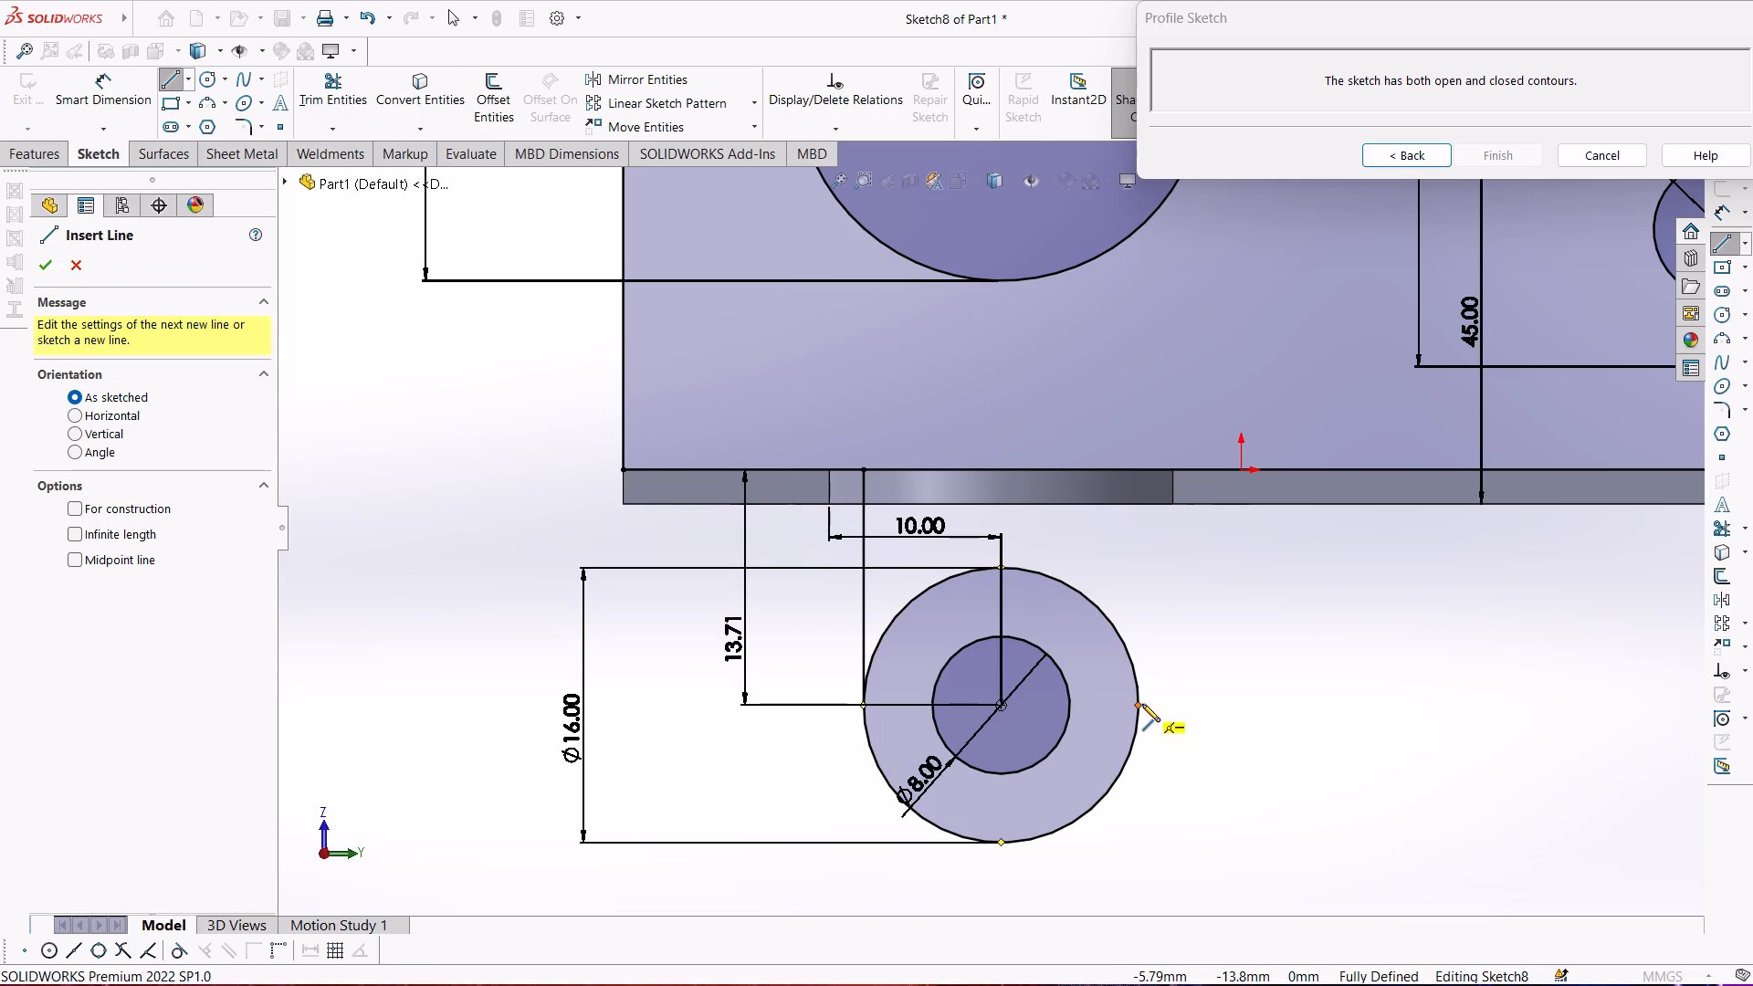
click(1138, 704)
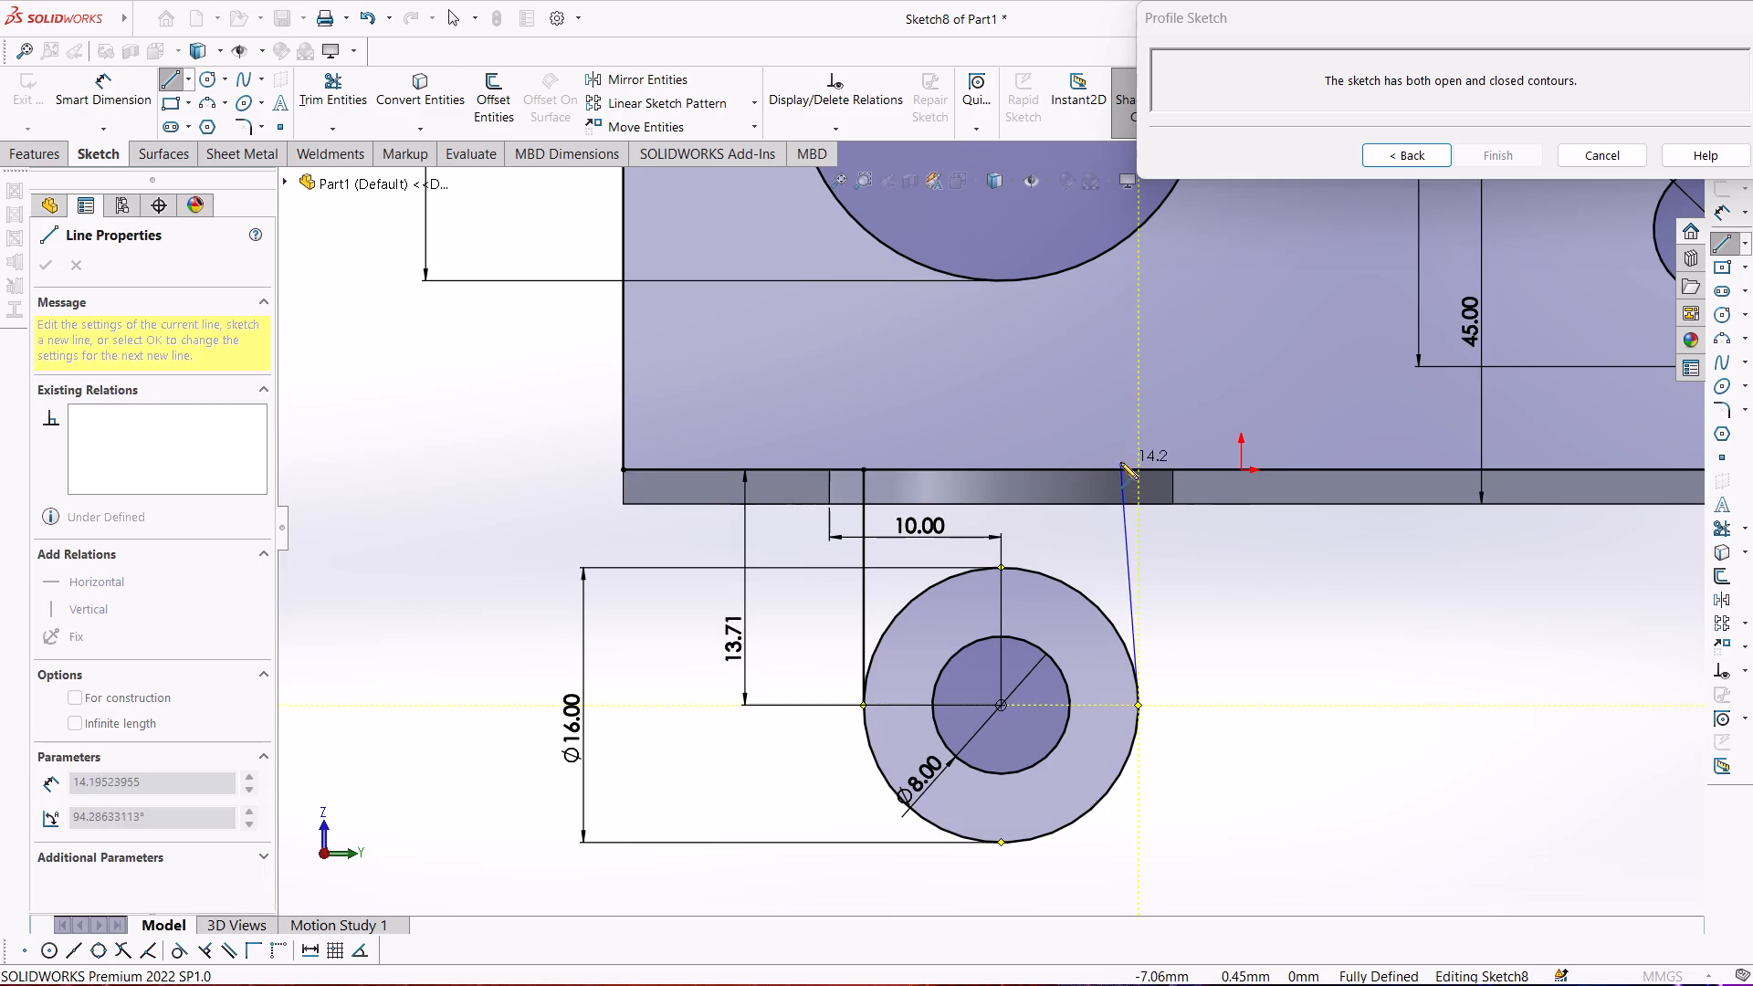
click(1138, 466)
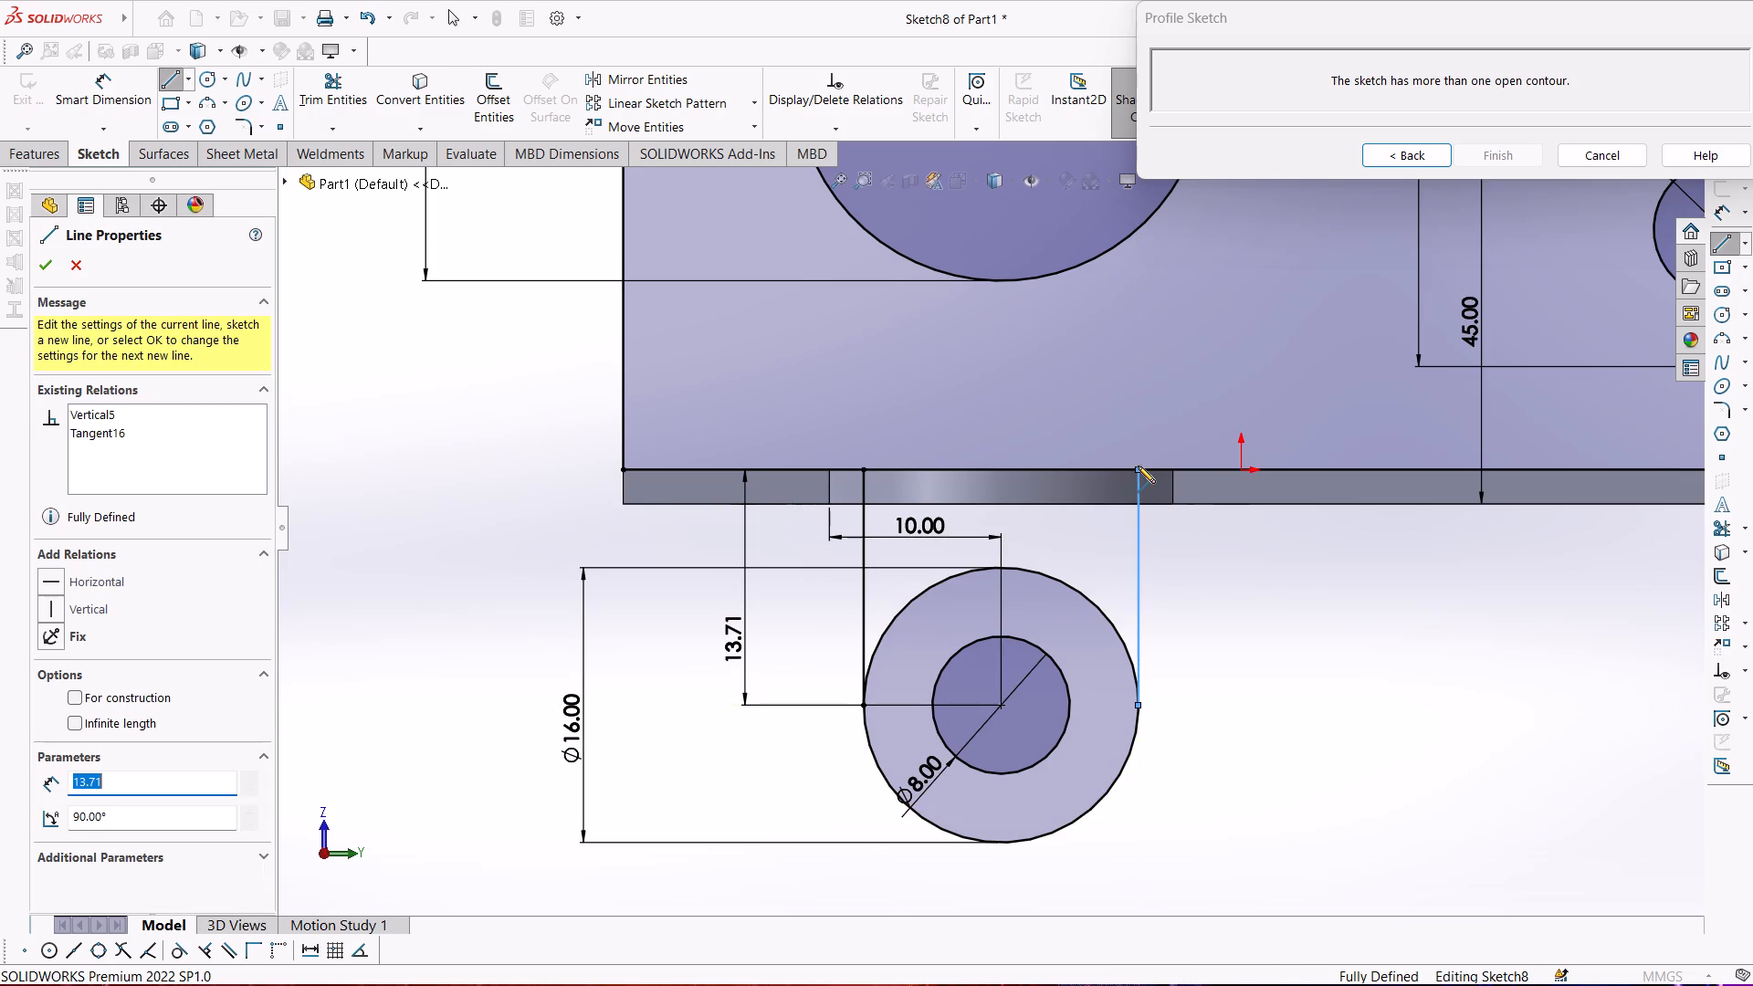
key(Escape)
Trim the base line between the two vertical lines and the upper half of the 16 mm circle to form a rounded tab.
click(347, 85)
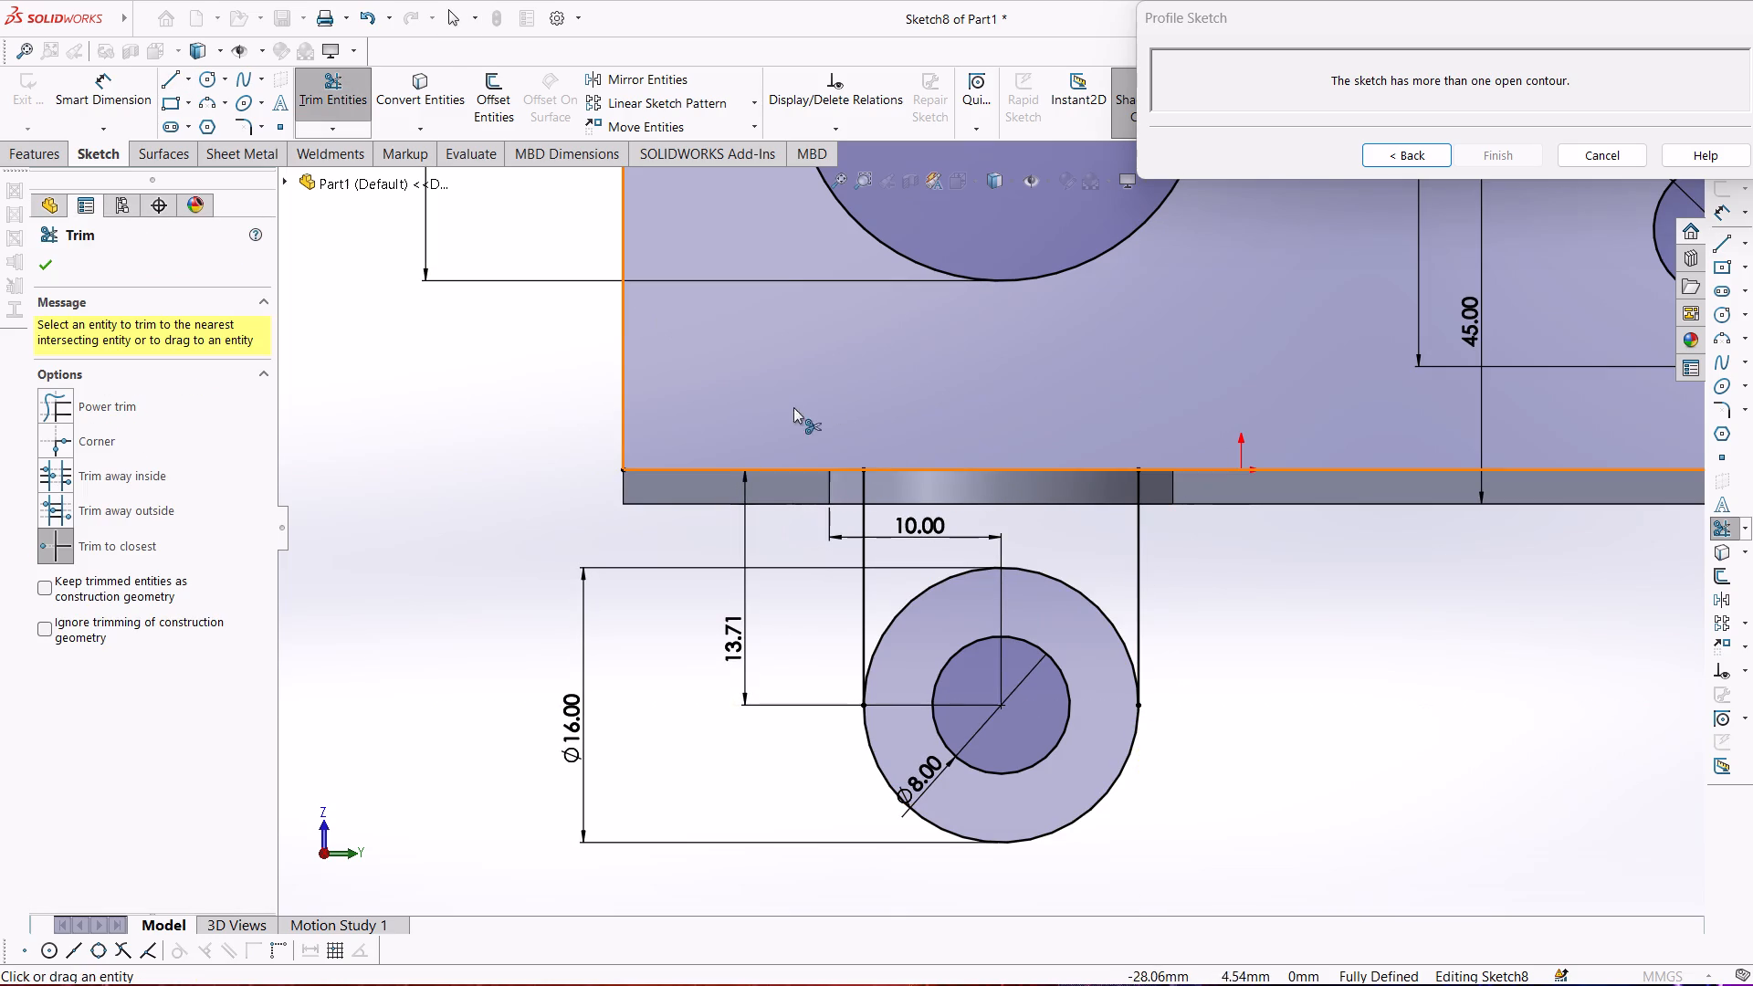
click(921, 473)
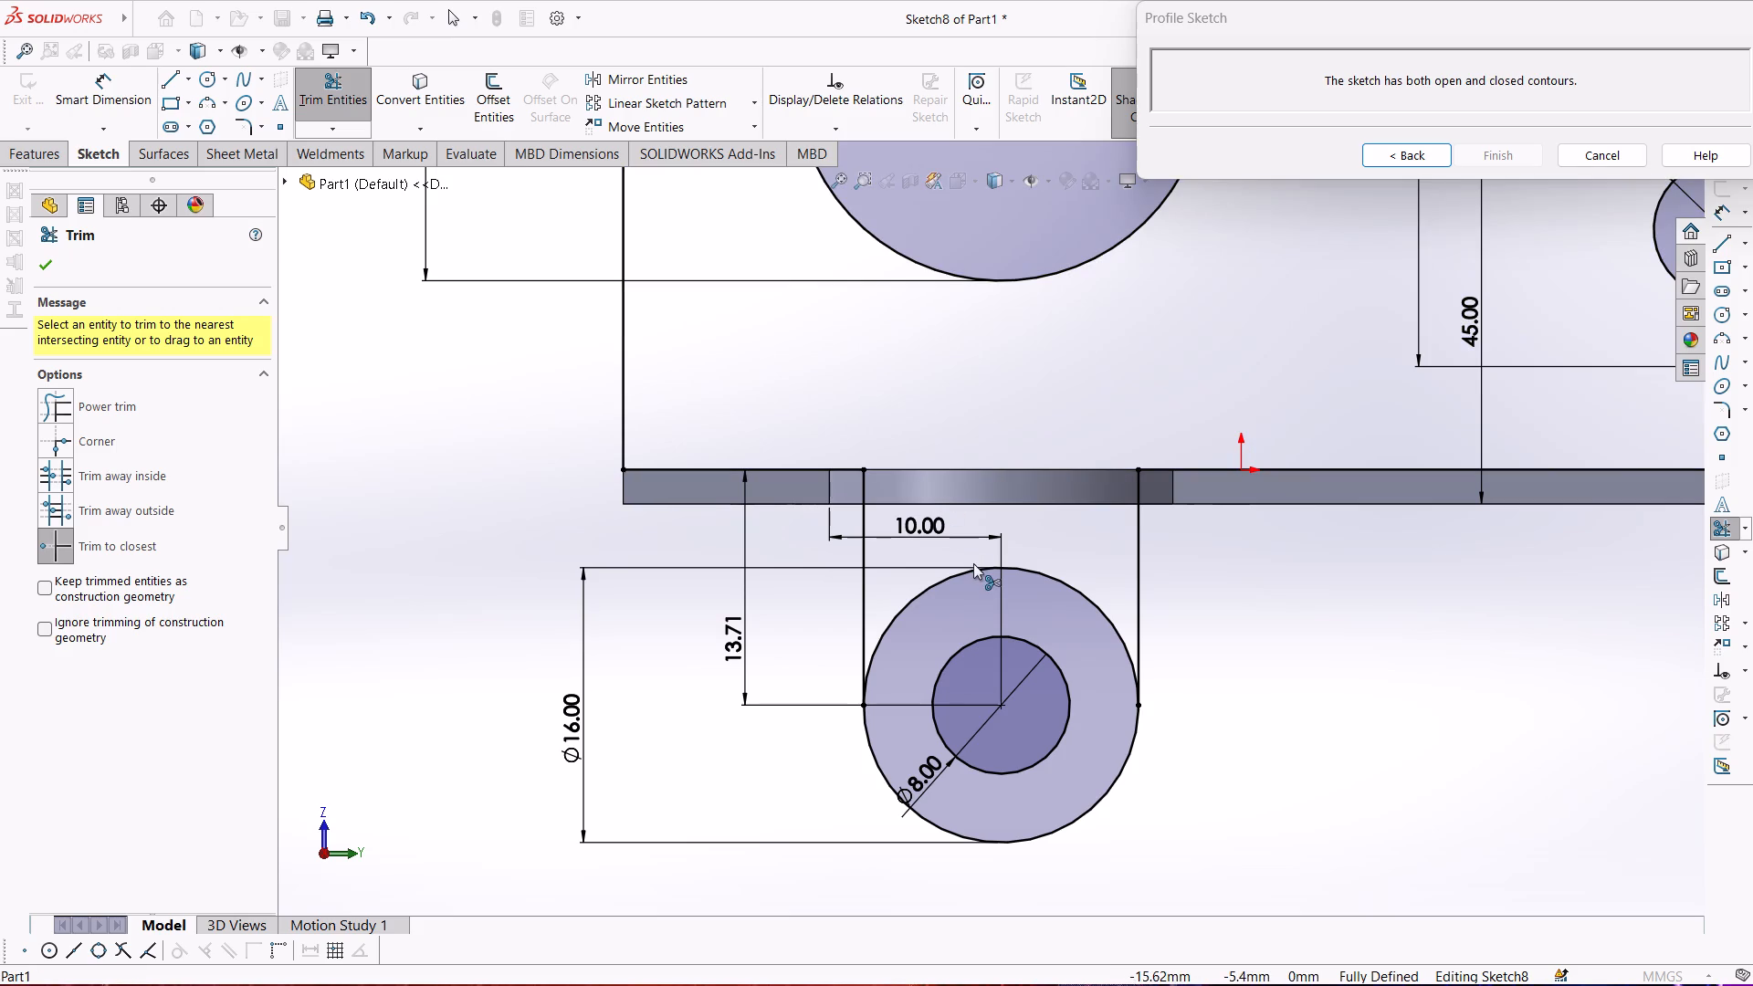
click(975, 572)
scroll(905, 566, up, 3)
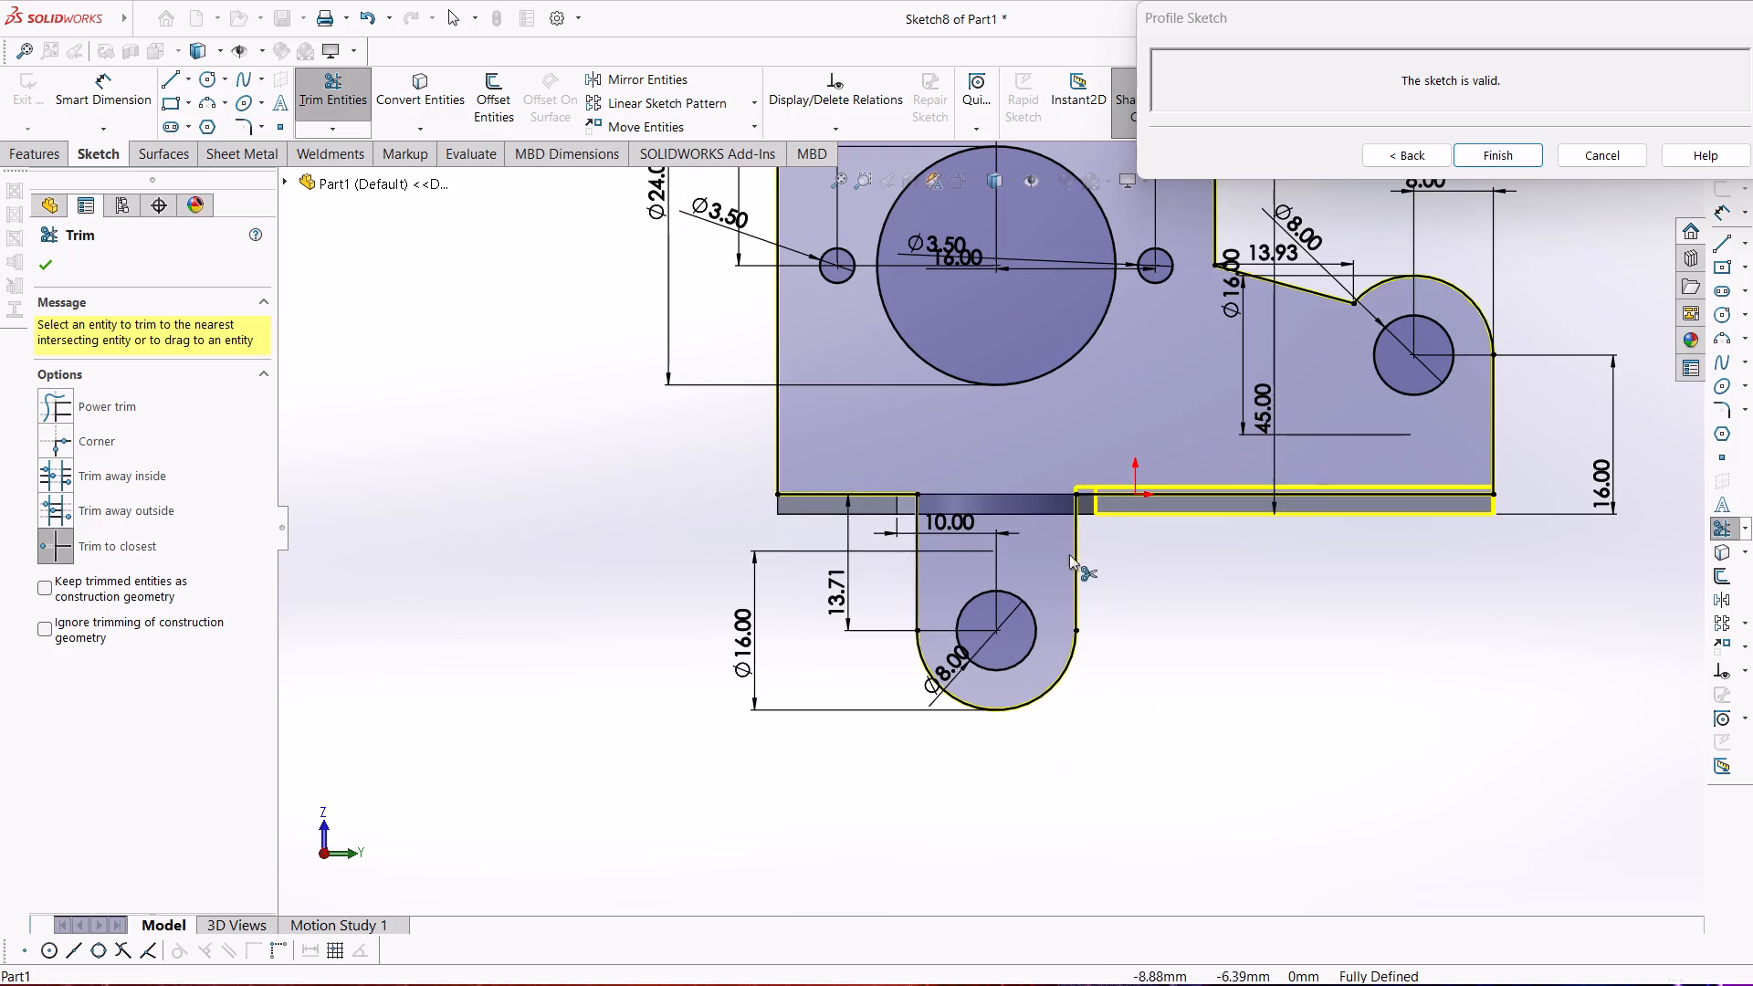
scroll(625, 414, up, 2)
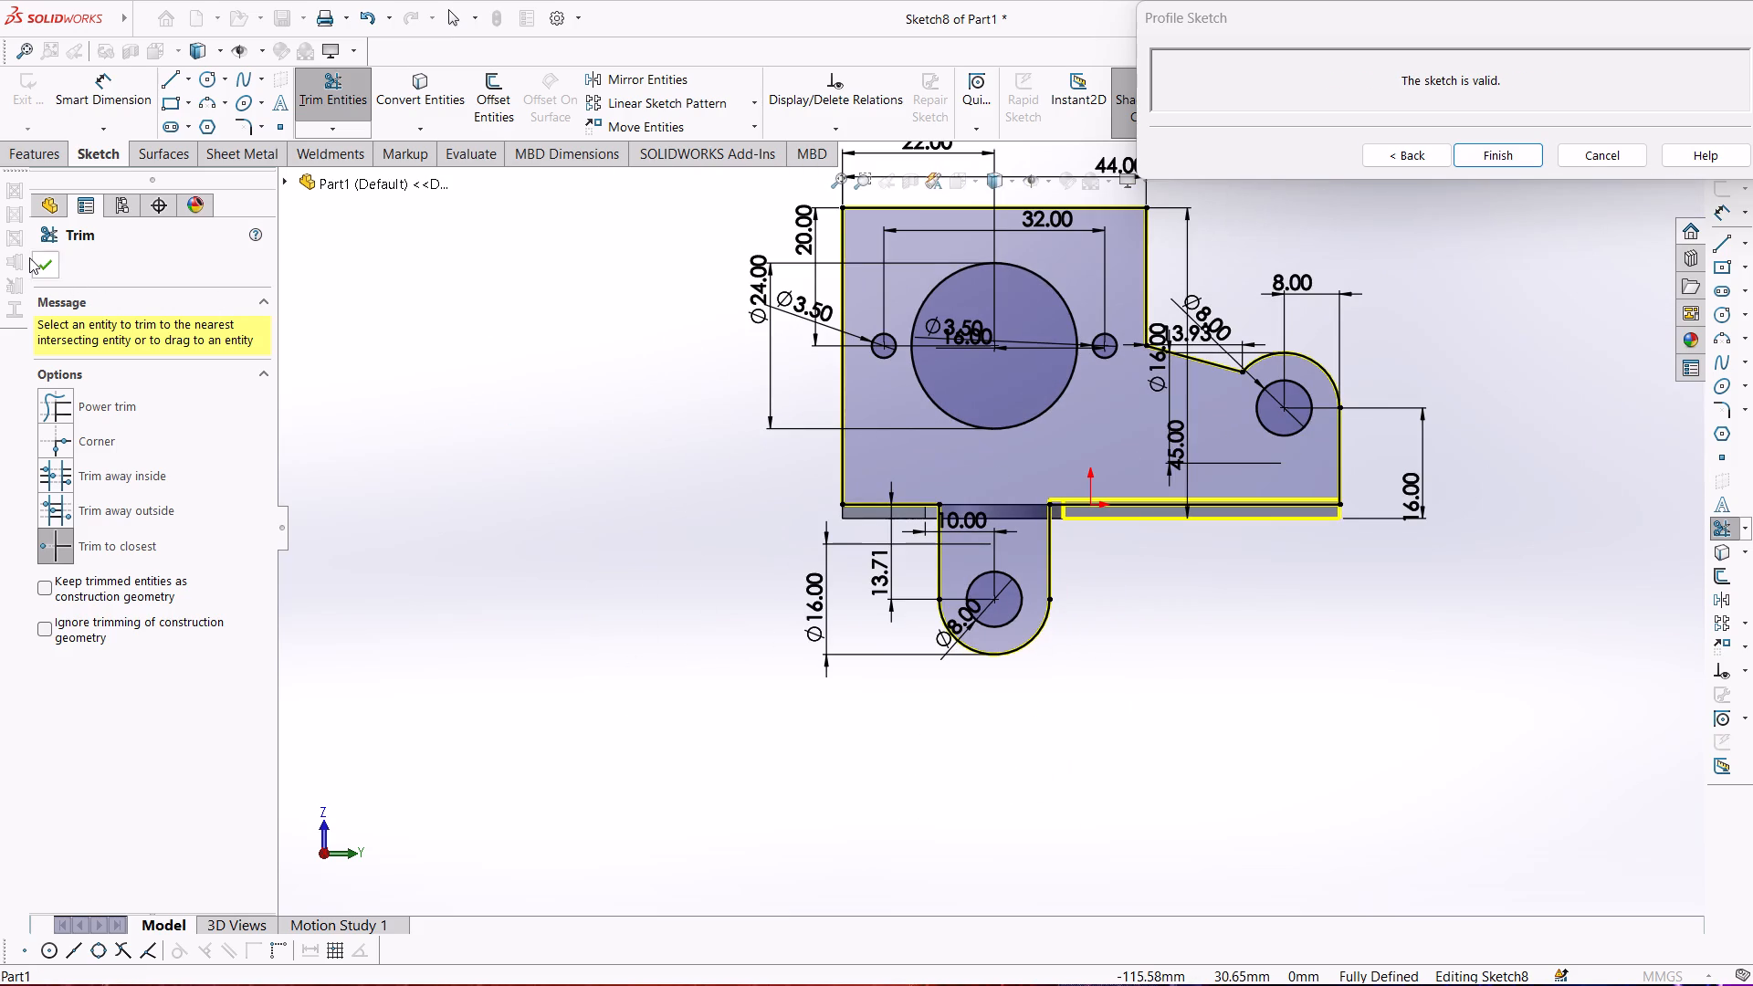
click(29, 257)
click(47, 264)
Finish the profile sketch to create the edge flange with its holes and rounded lower tab.
middle_drag(681, 505, 658, 588)
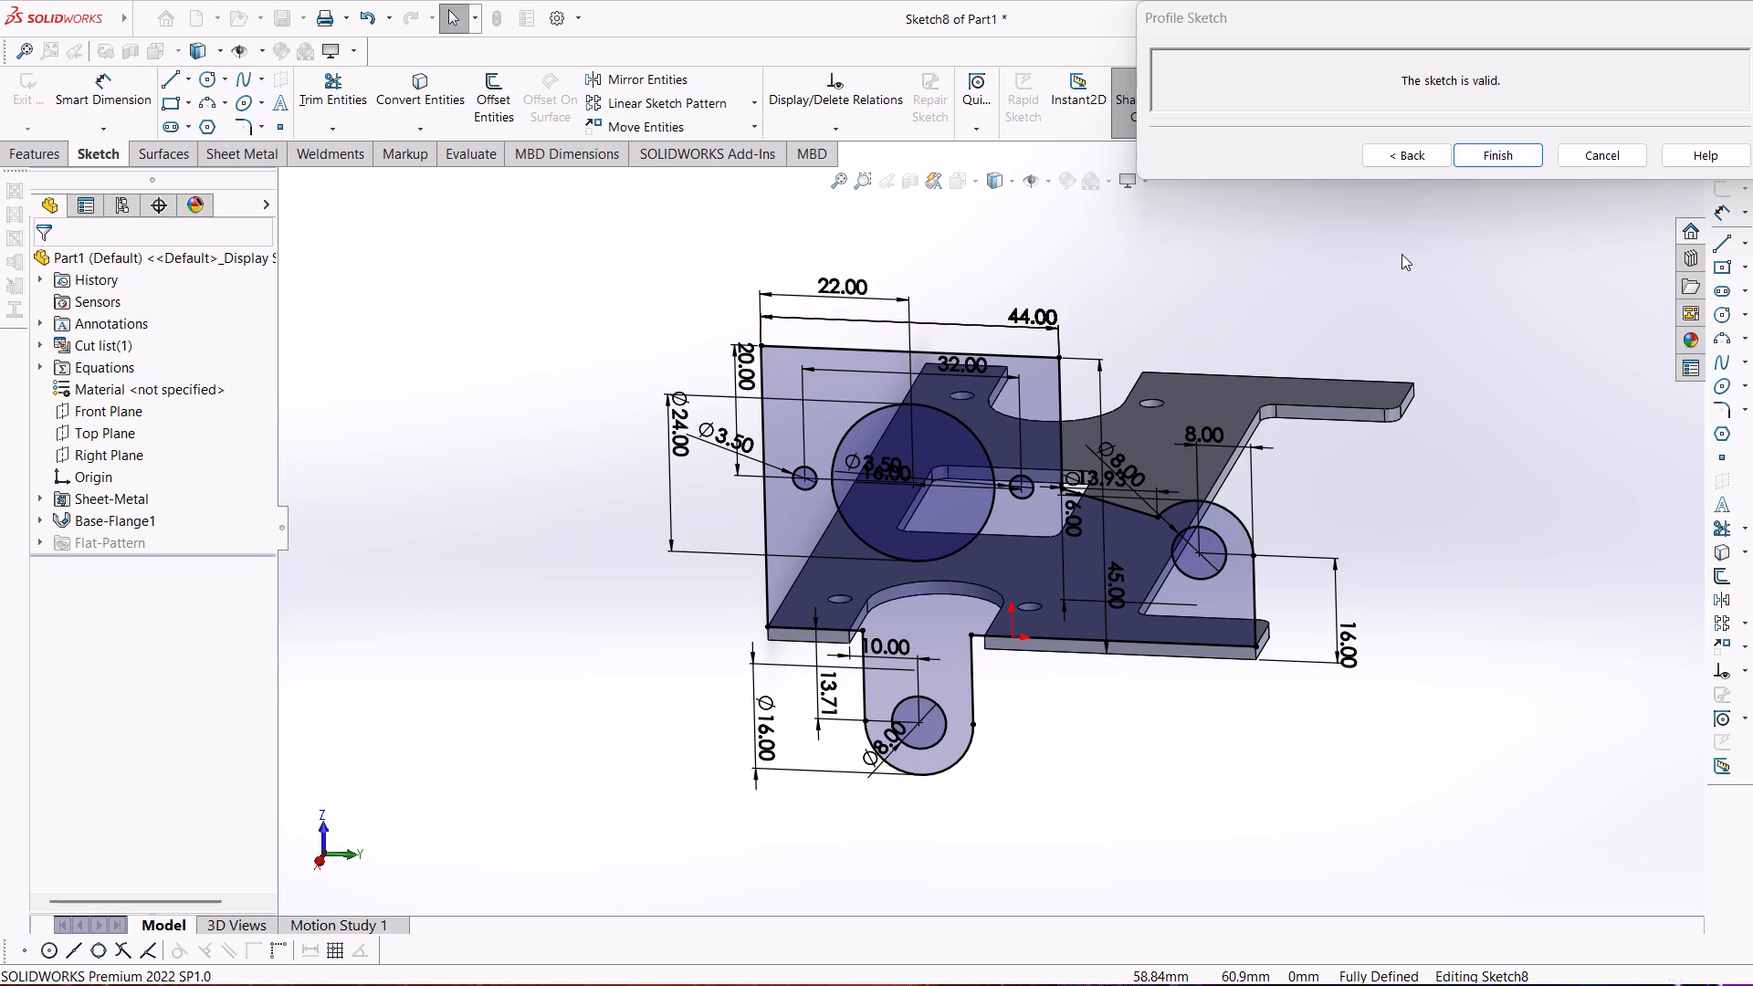
click(1508, 160)
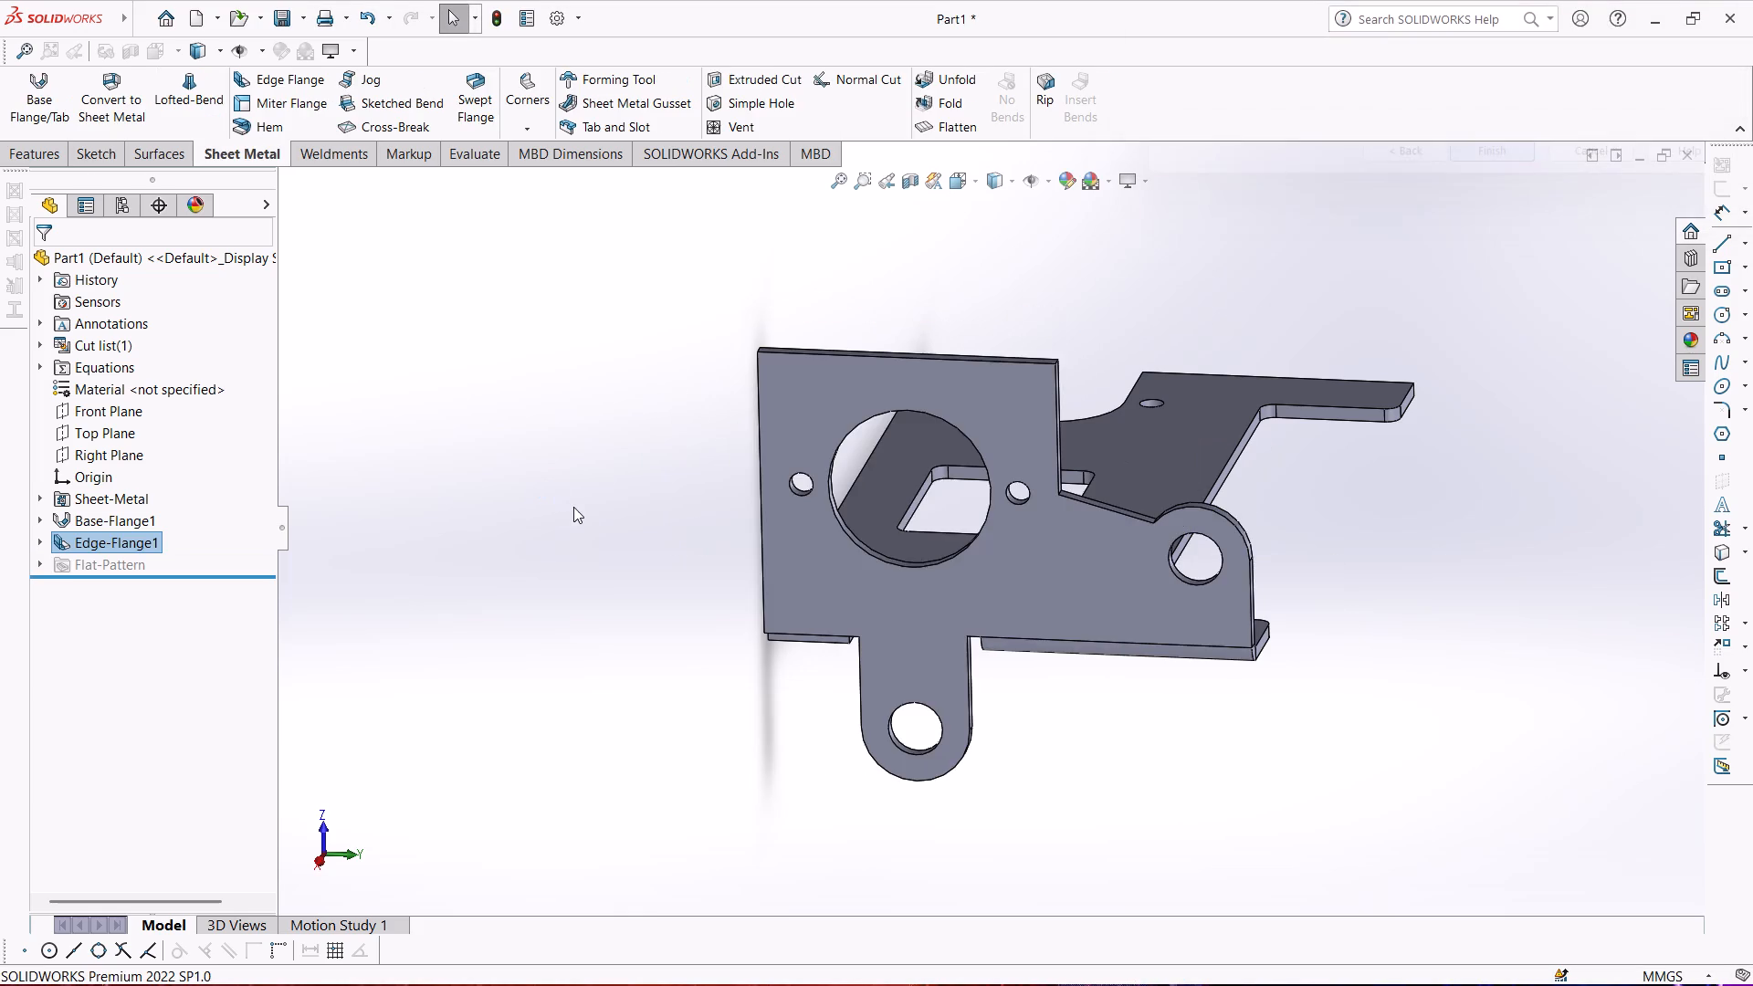
Examine the new edge flange from several angles, especially where it meets the base flange at the bend and cutout.
middle_drag(587, 515, 422, 672)
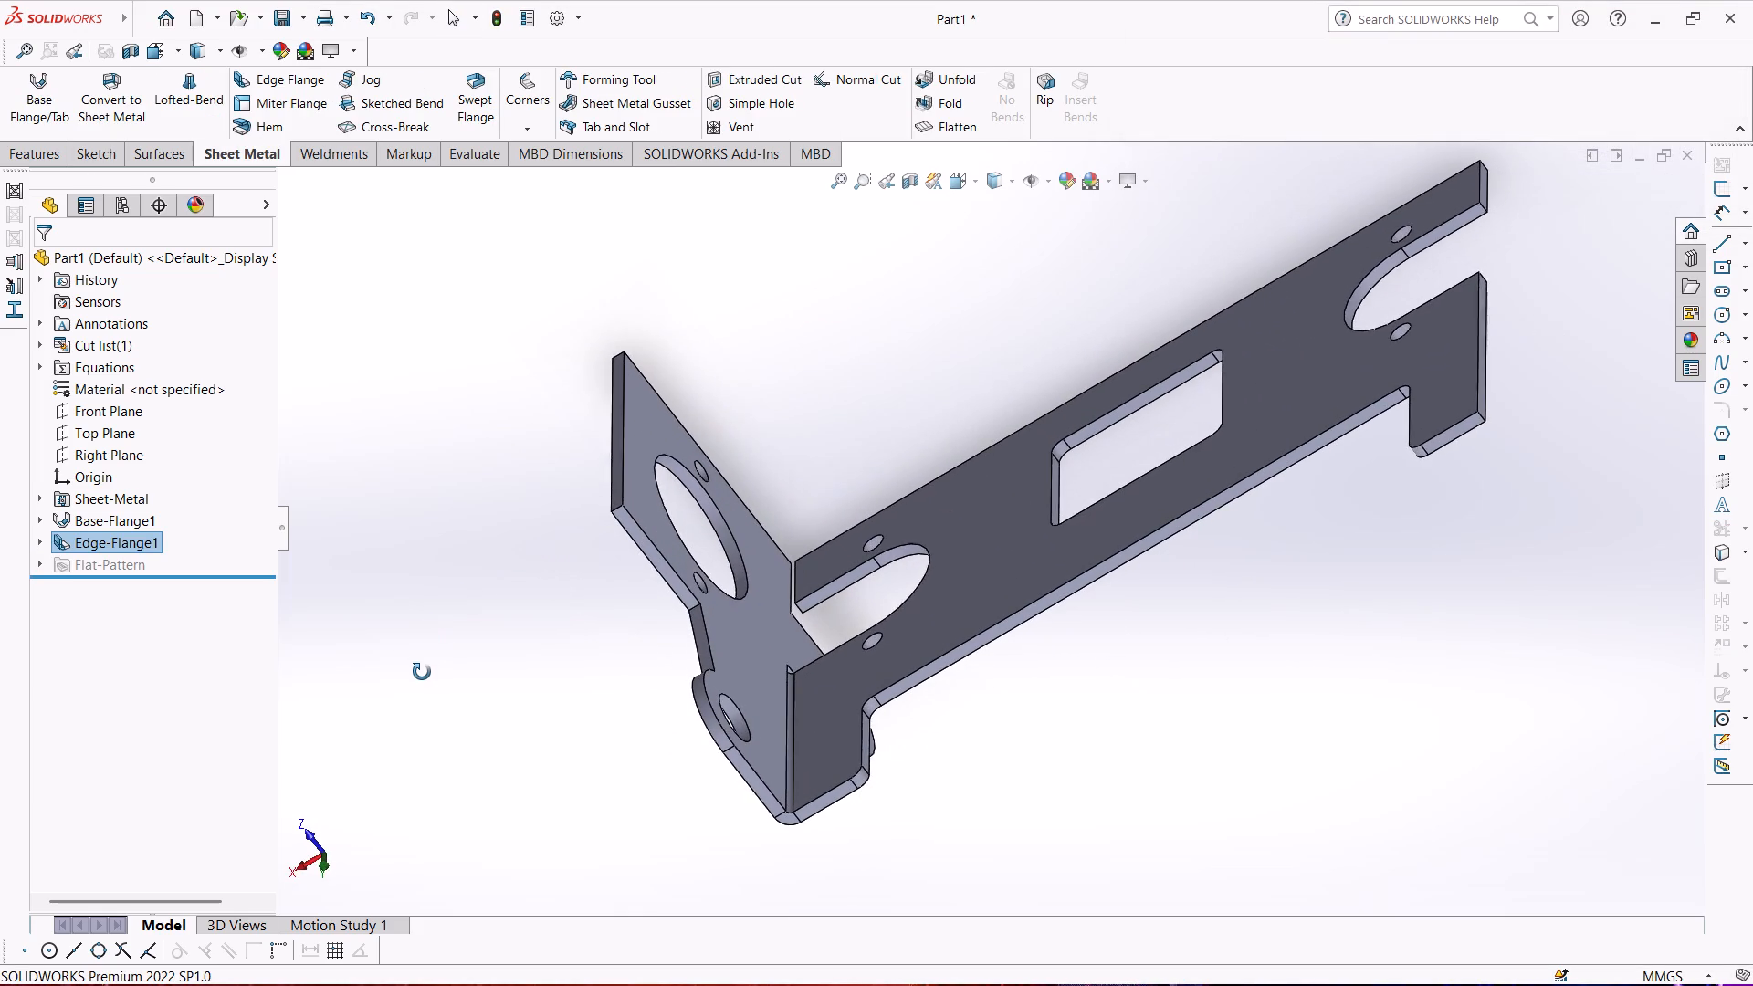
middle_drag(422, 672, 462, 671)
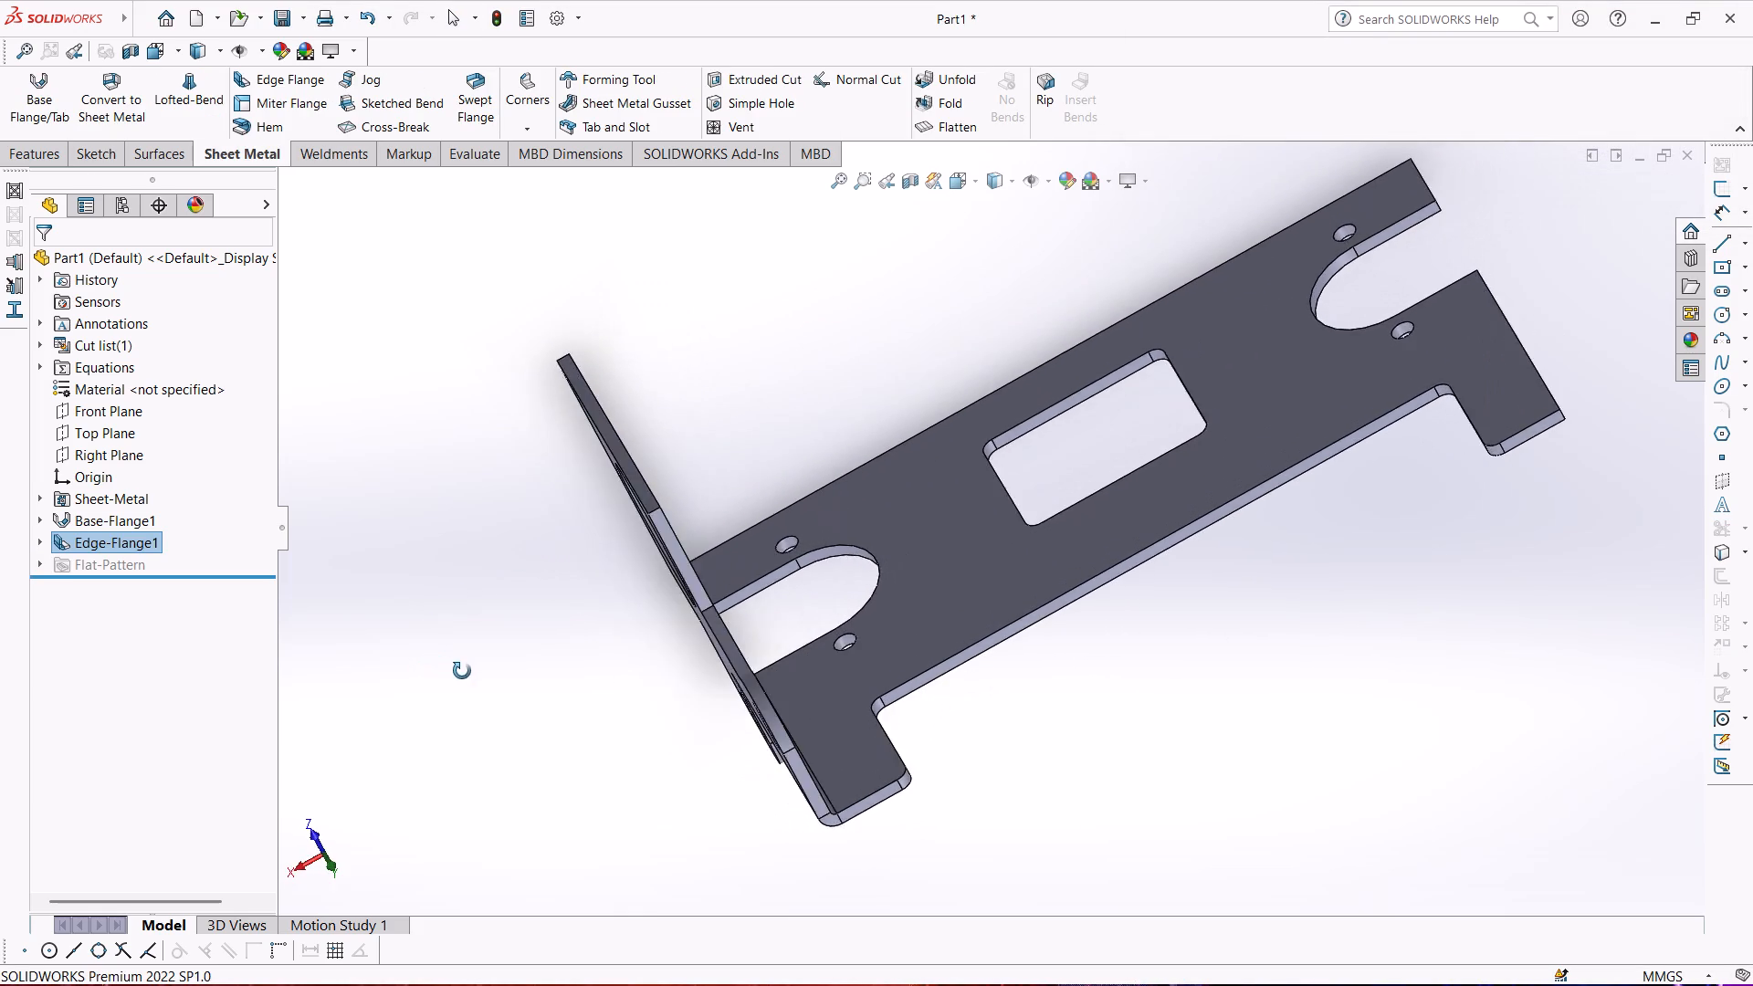
middle_drag(462, 671, 689, 726)
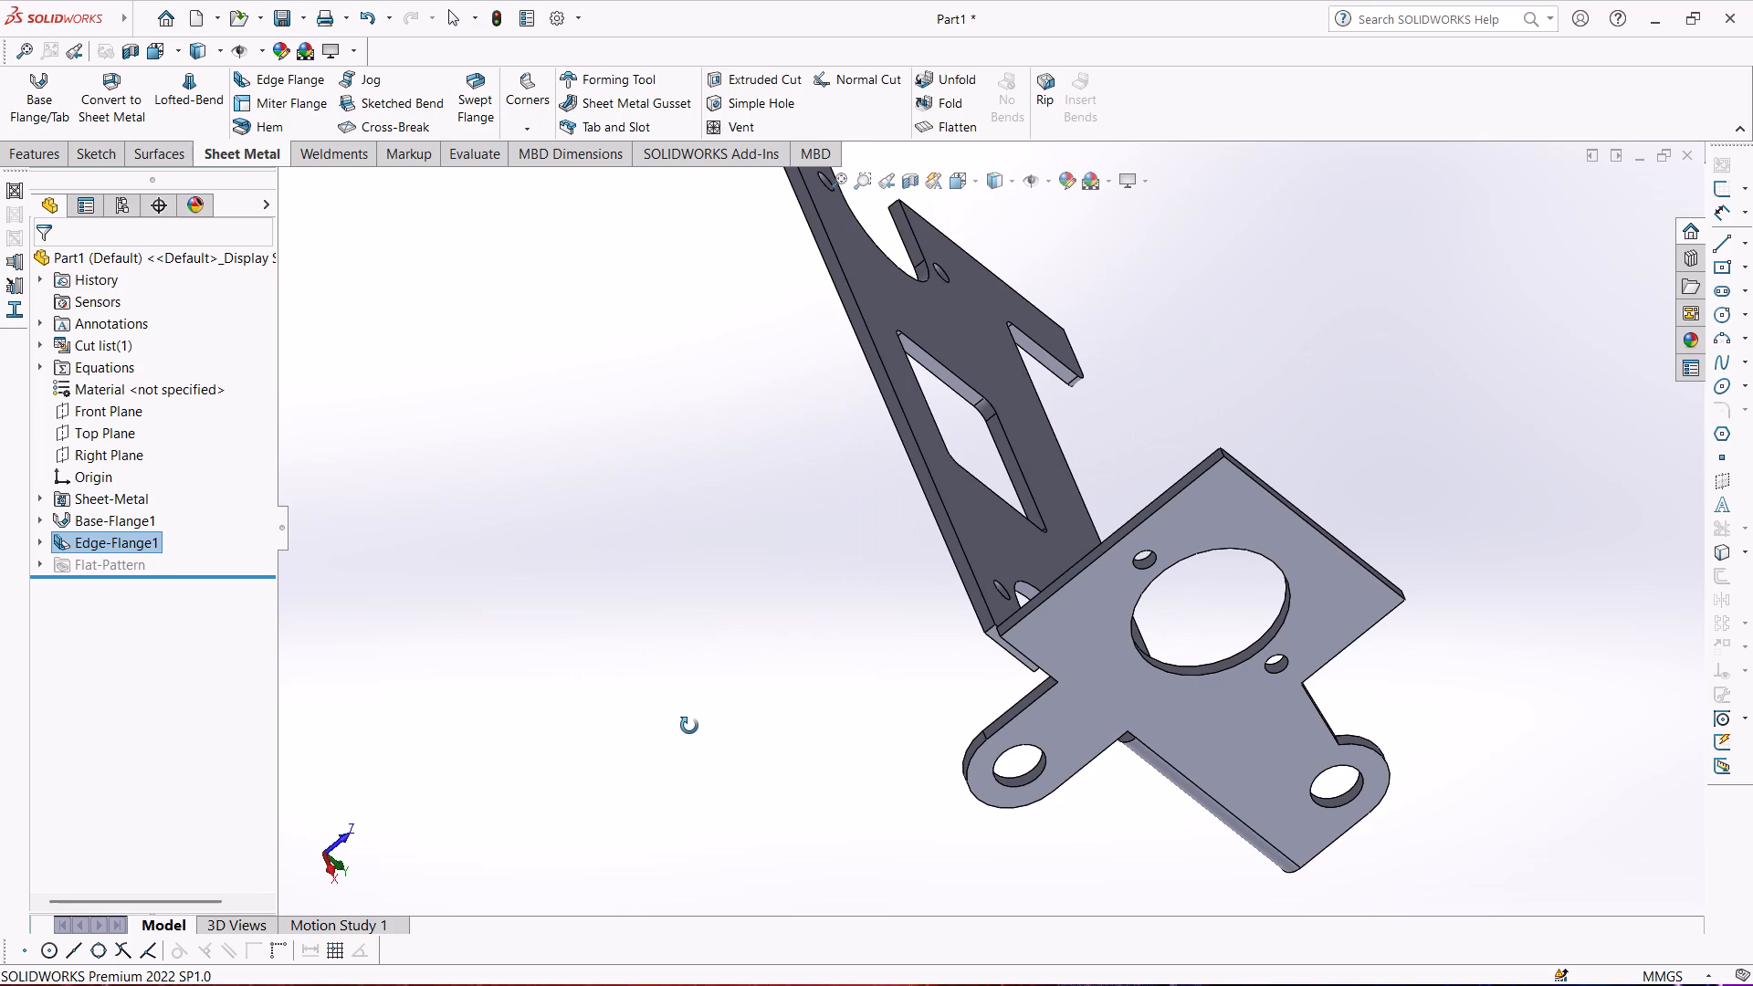
middle_drag(689, 726, 756, 891)
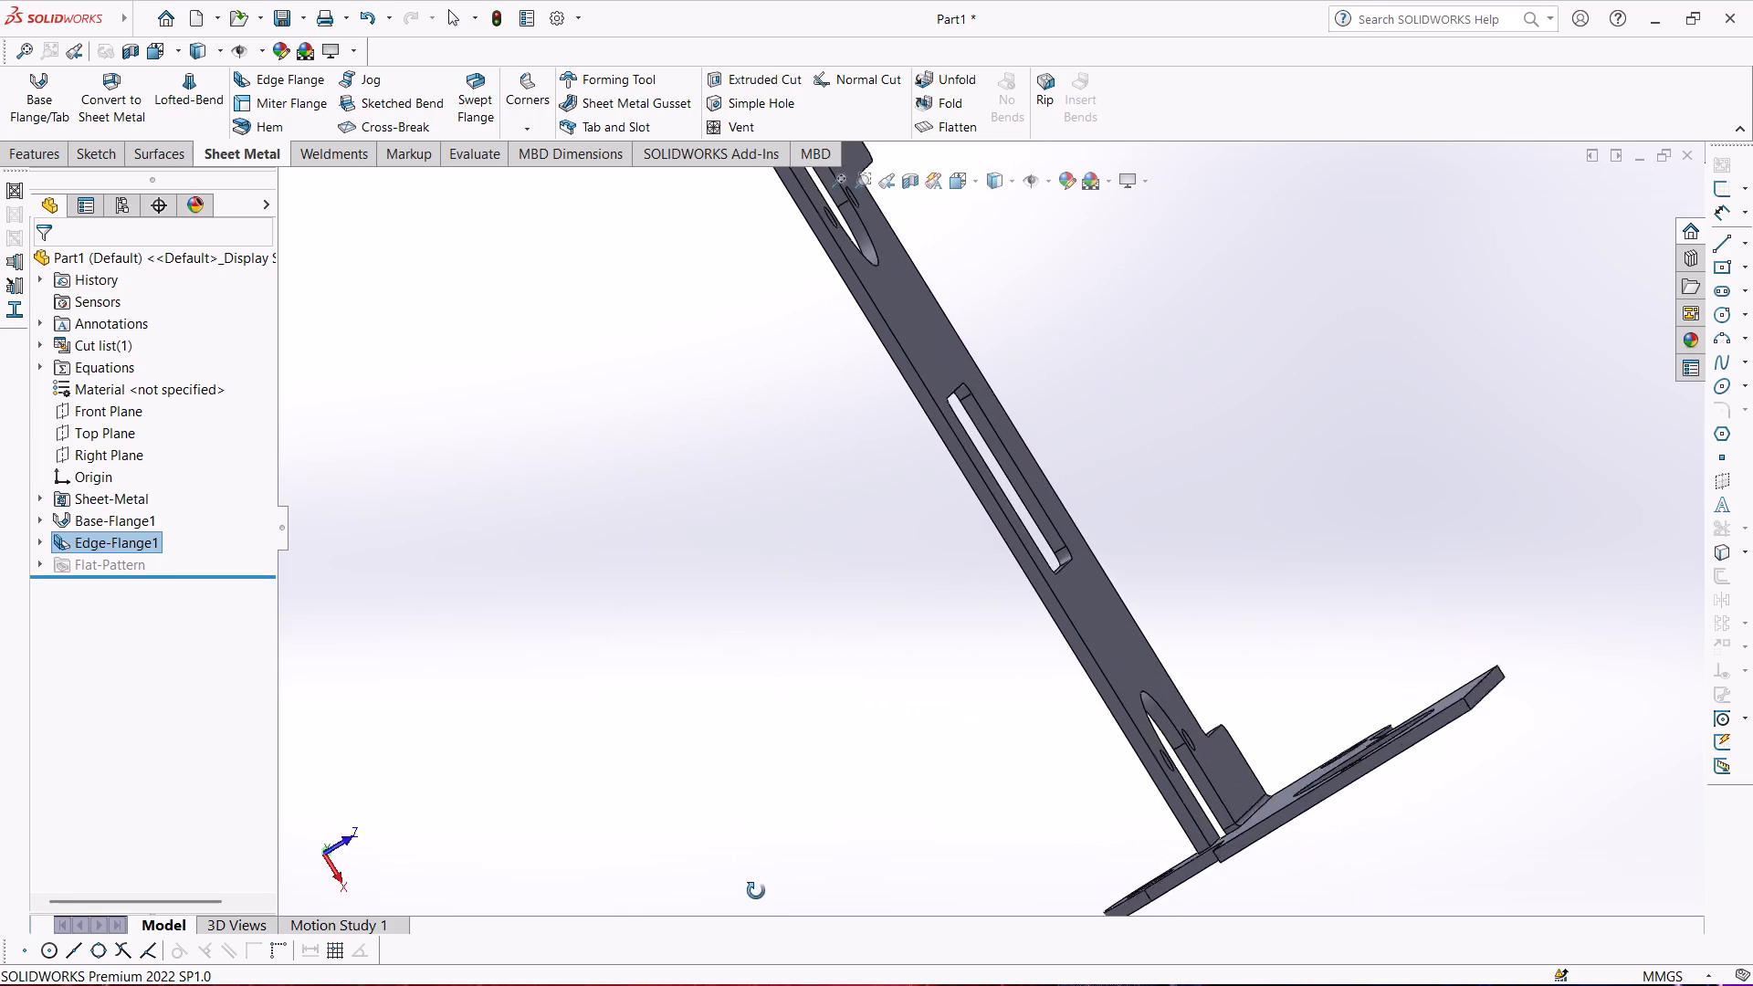
middle_drag(756, 891, 762, 912)
scroll(1244, 840, down, 4)
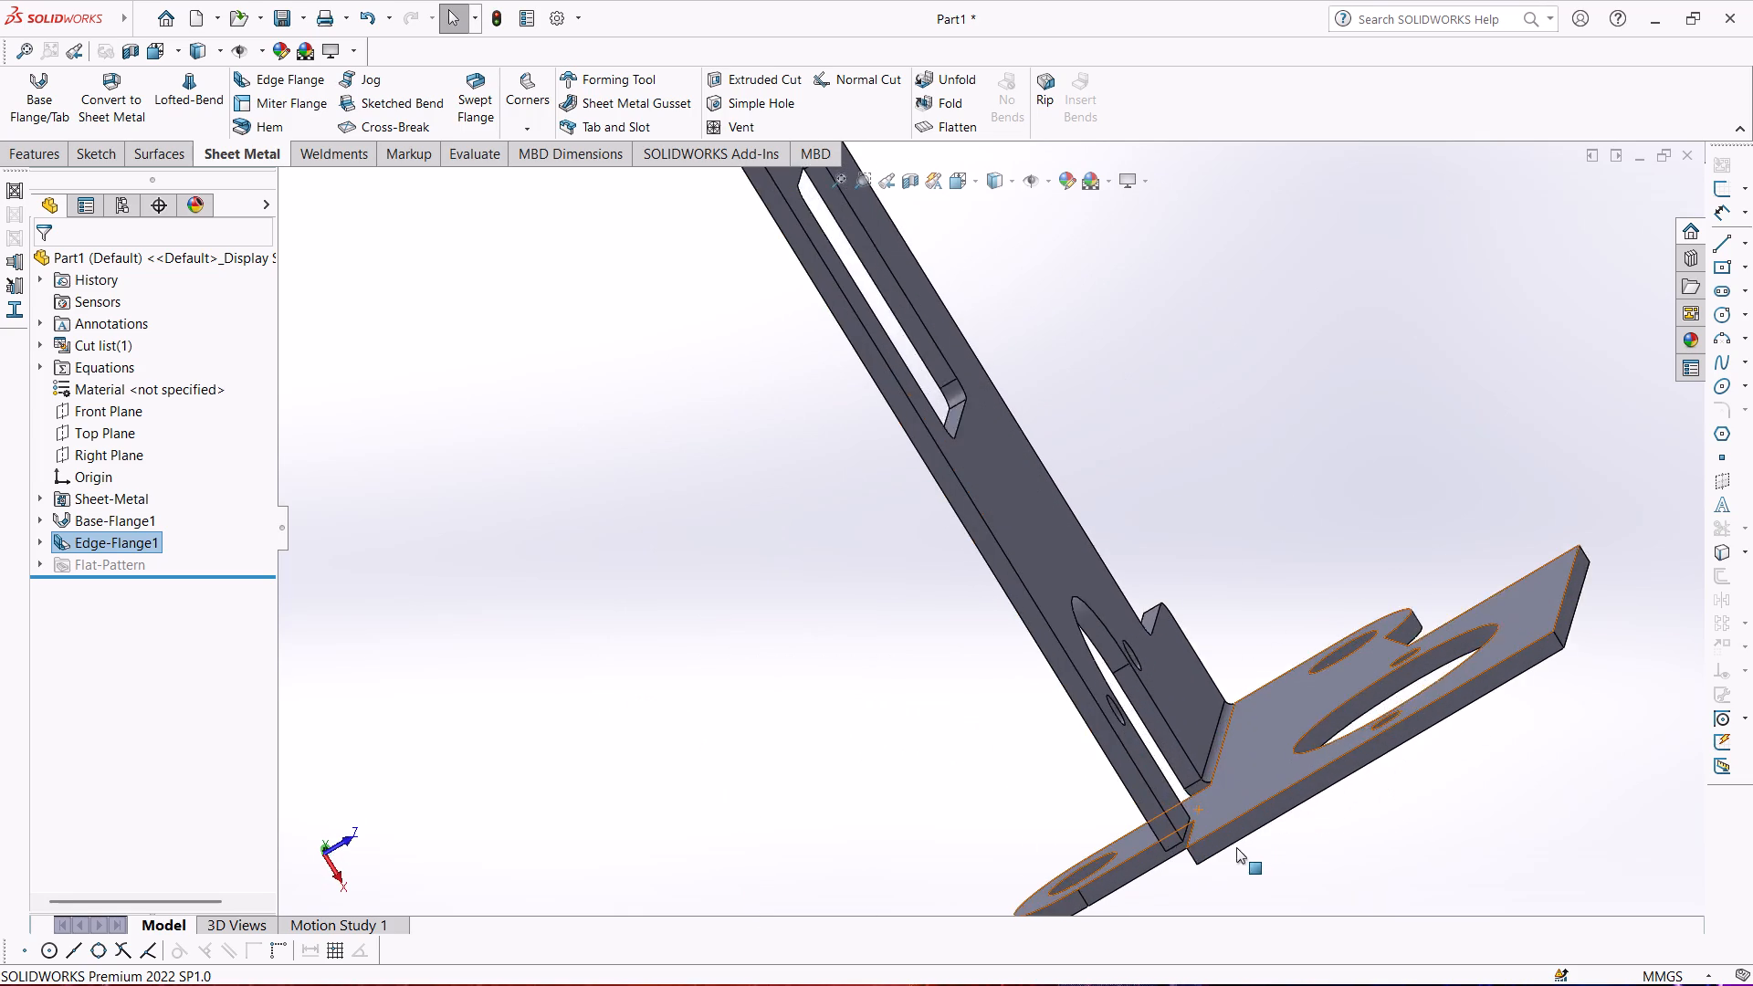
middle_drag(1119, 821, 1119, 818)
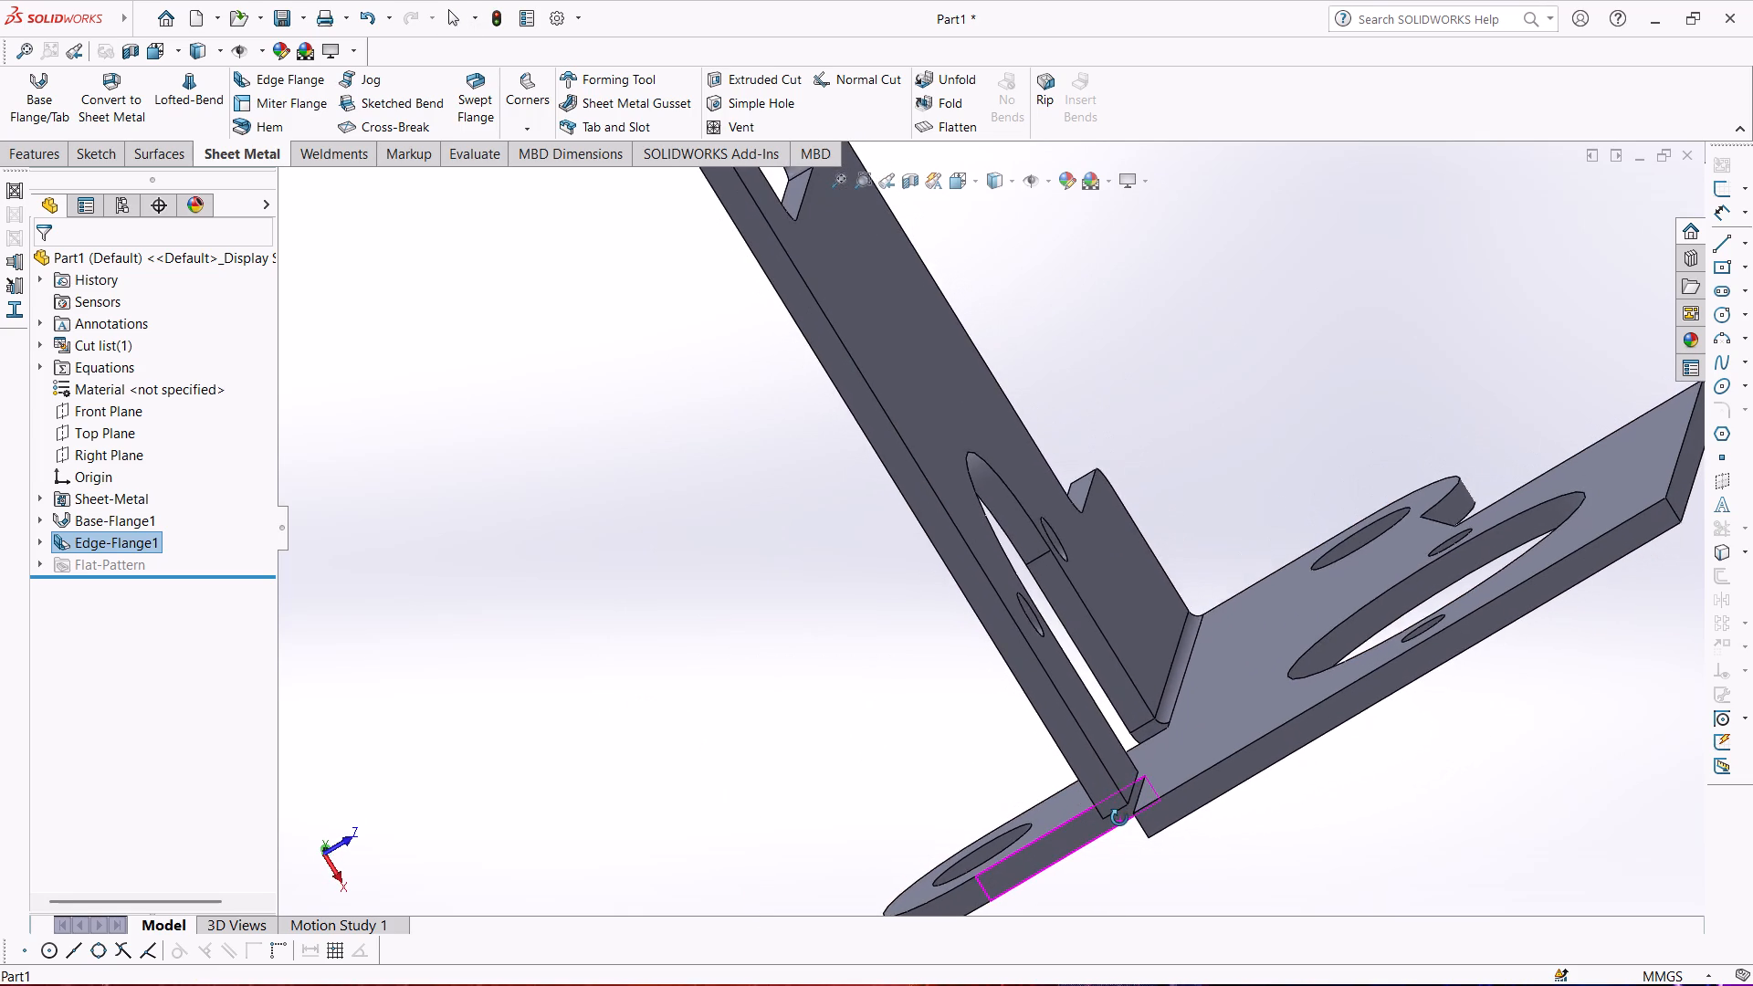
middle_drag(1119, 818, 1107, 779)
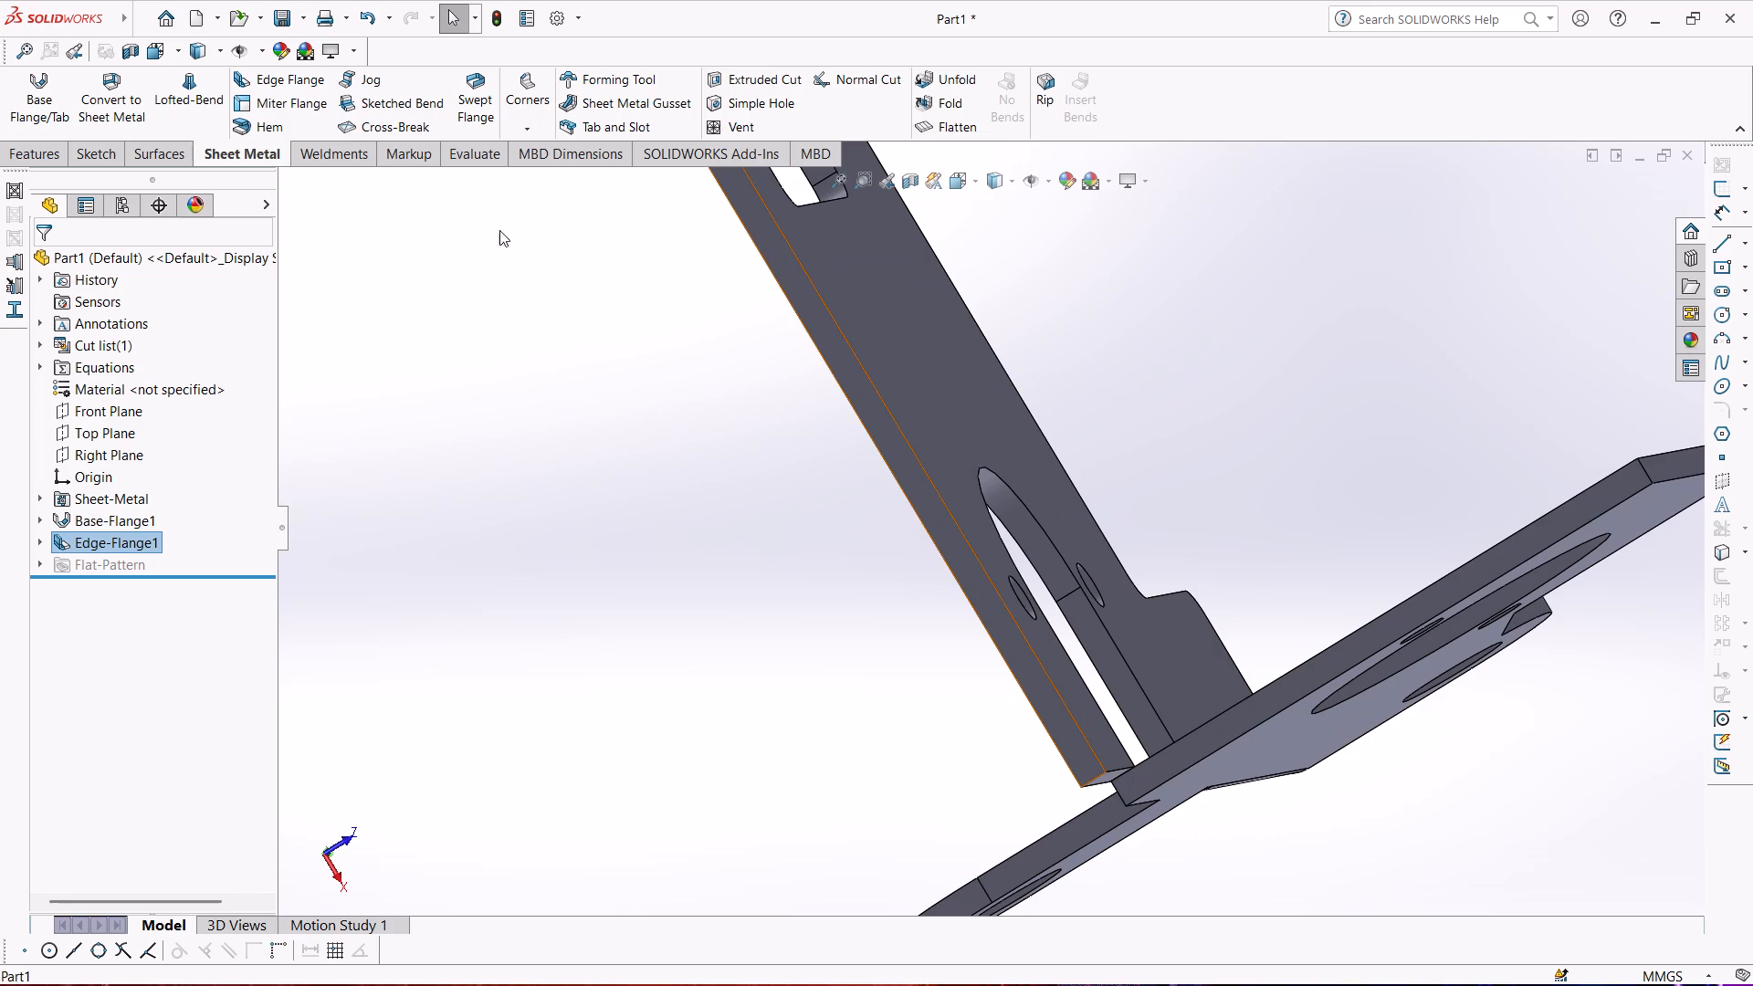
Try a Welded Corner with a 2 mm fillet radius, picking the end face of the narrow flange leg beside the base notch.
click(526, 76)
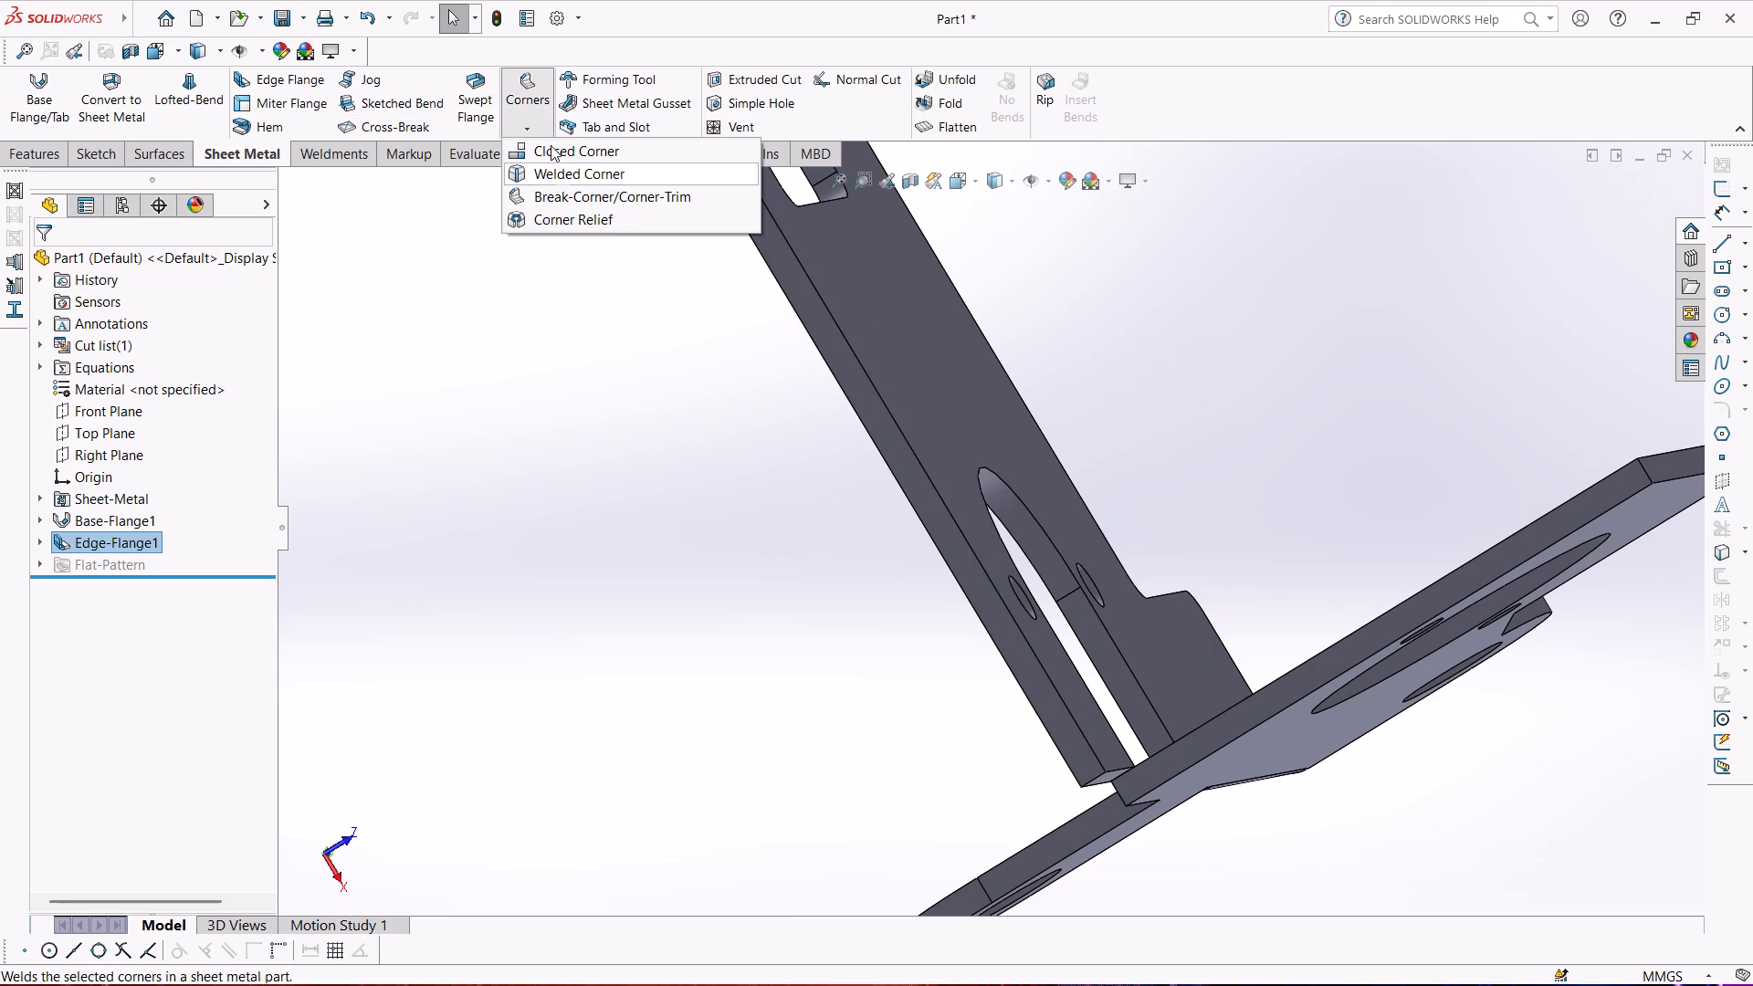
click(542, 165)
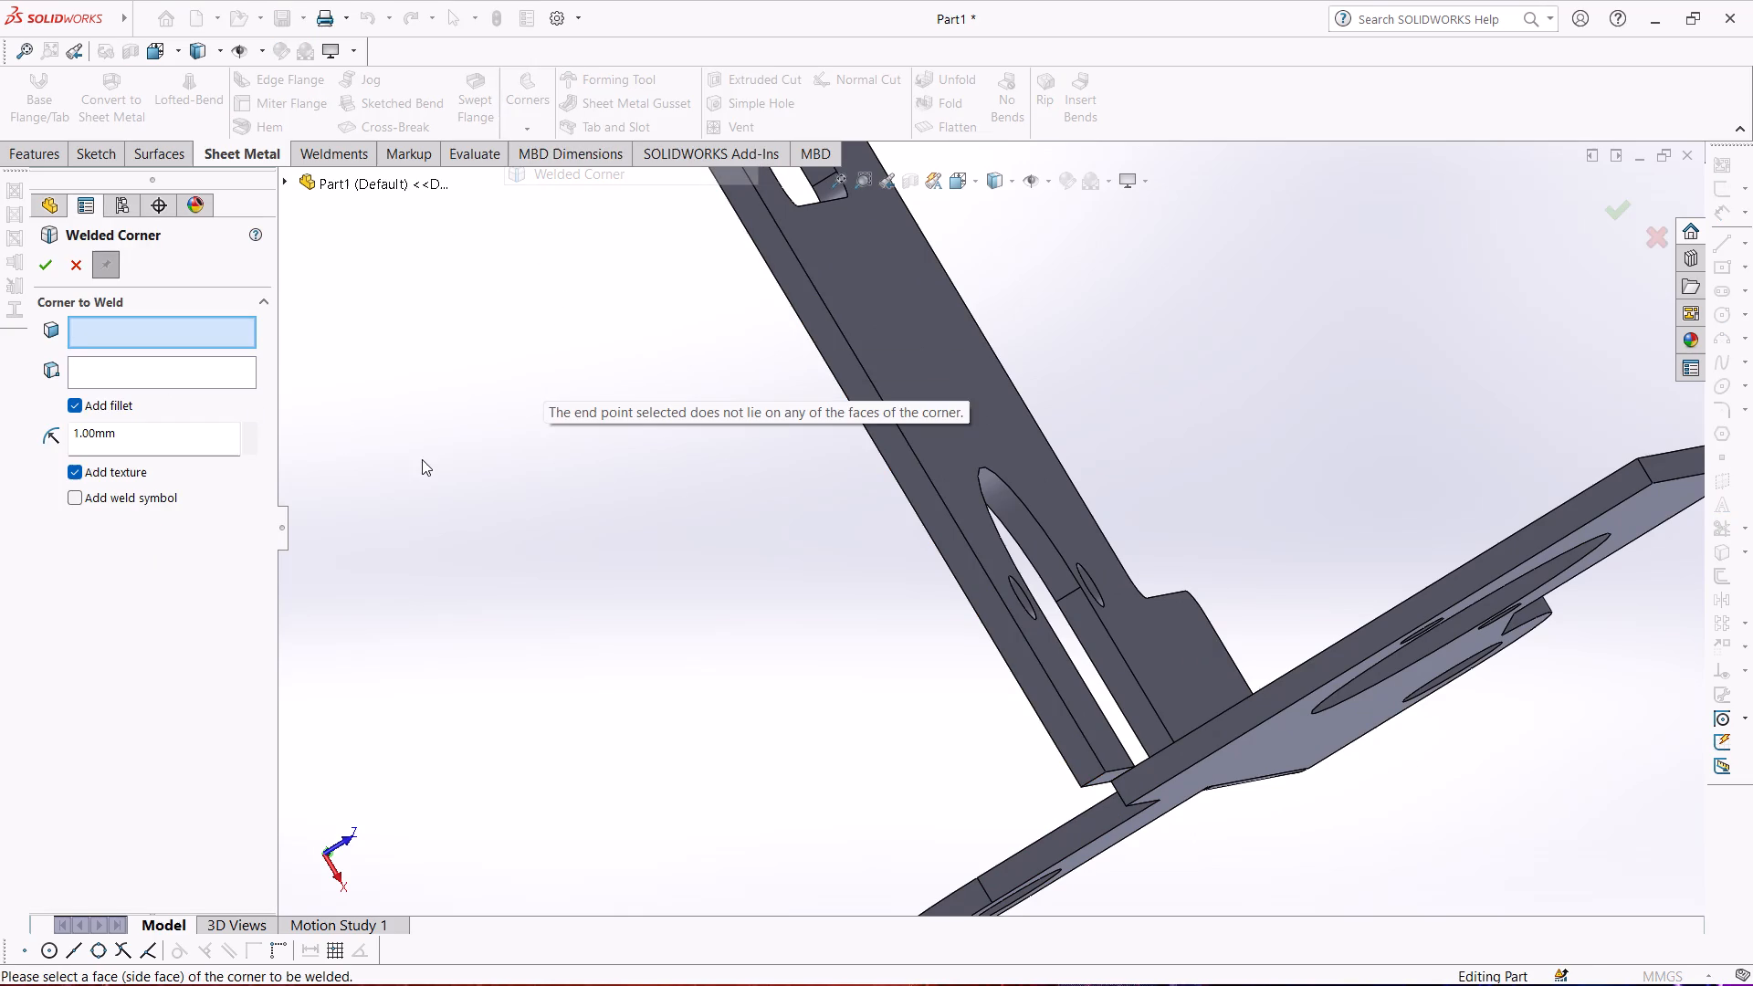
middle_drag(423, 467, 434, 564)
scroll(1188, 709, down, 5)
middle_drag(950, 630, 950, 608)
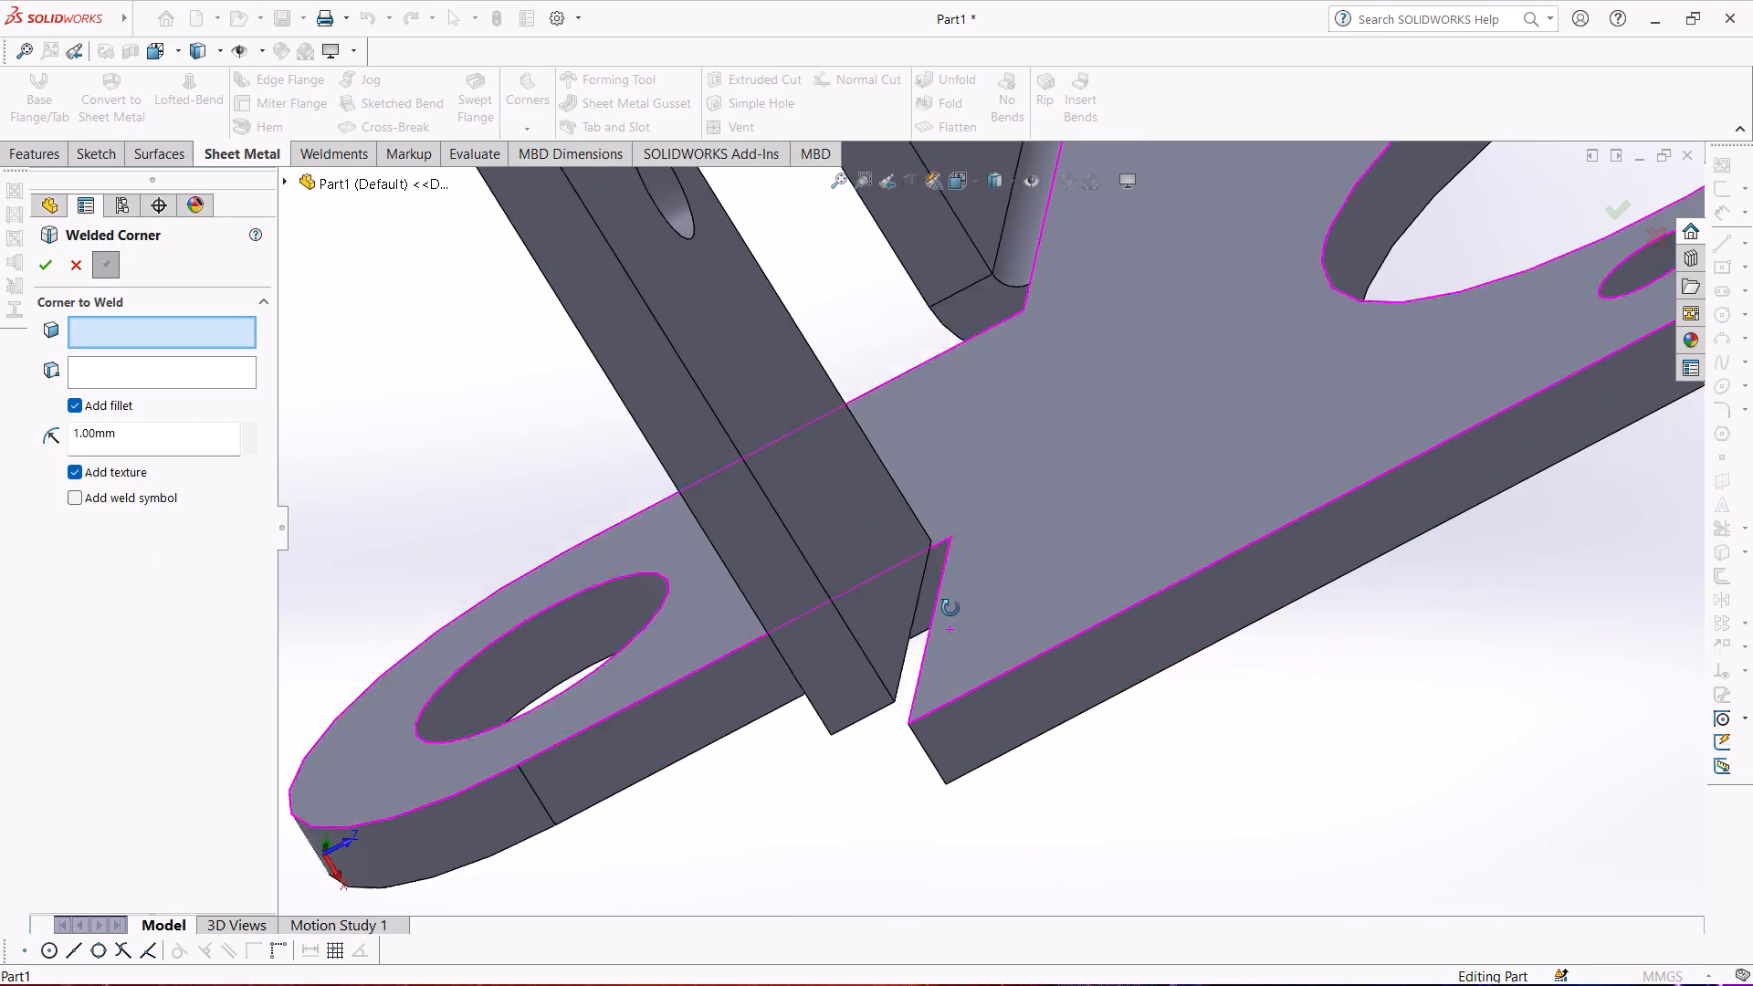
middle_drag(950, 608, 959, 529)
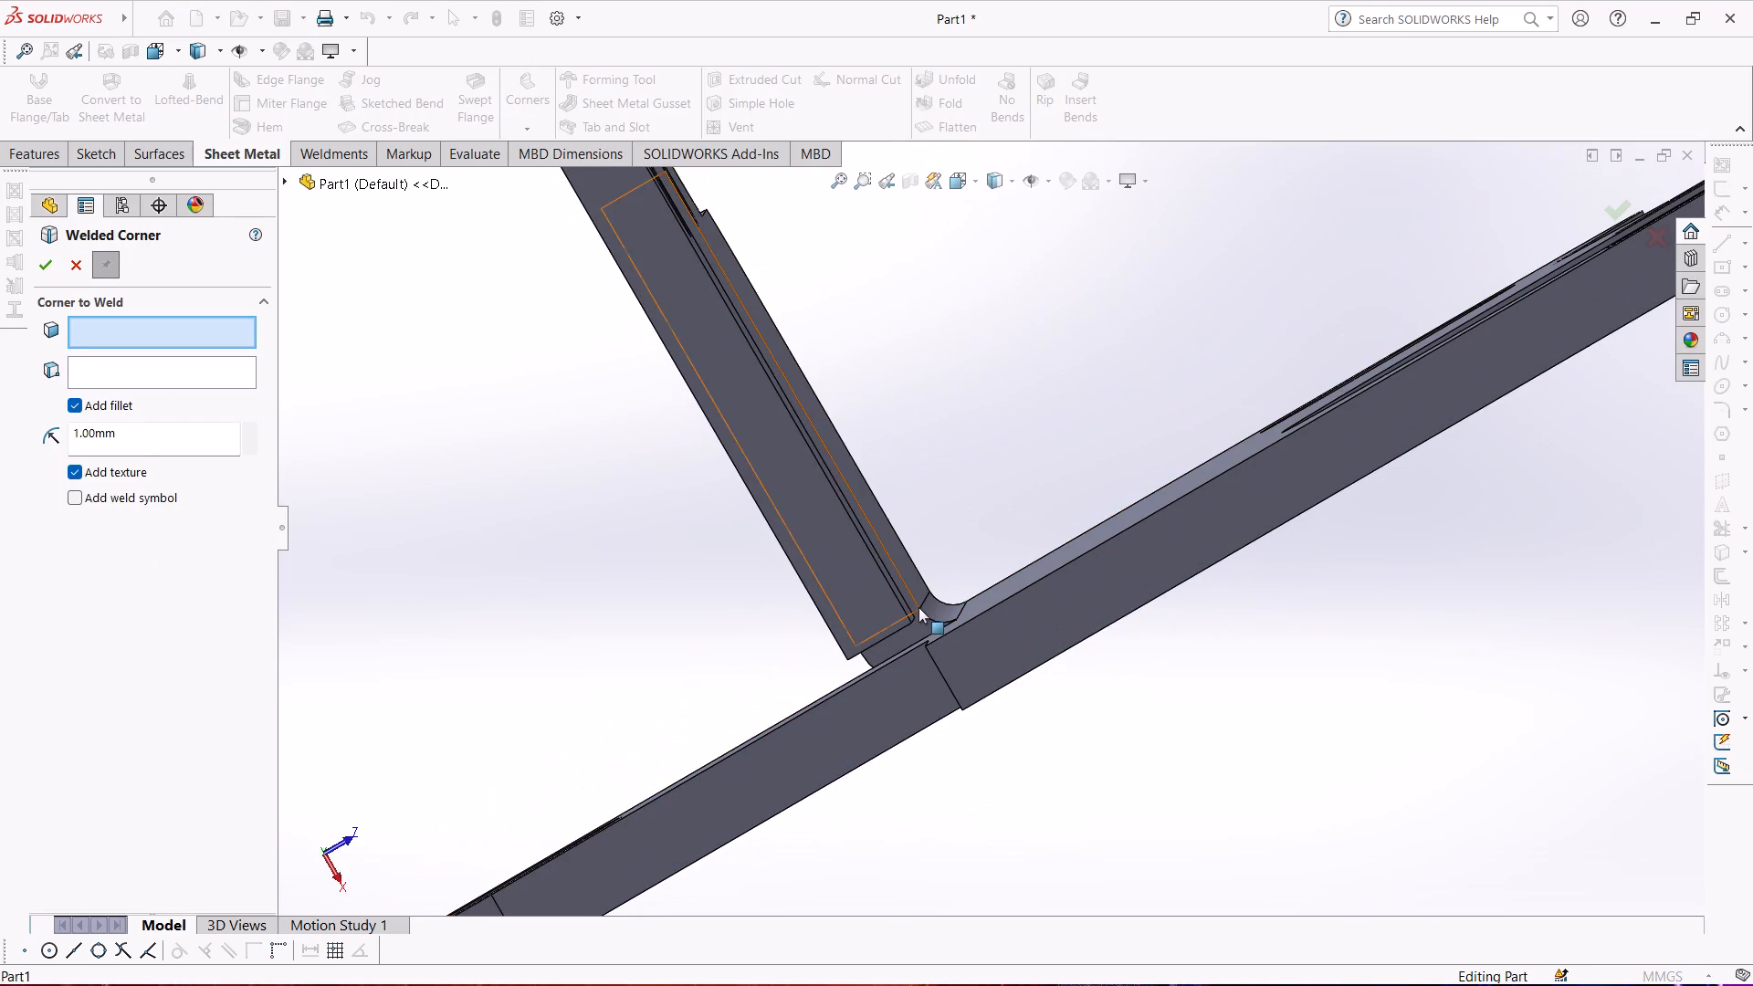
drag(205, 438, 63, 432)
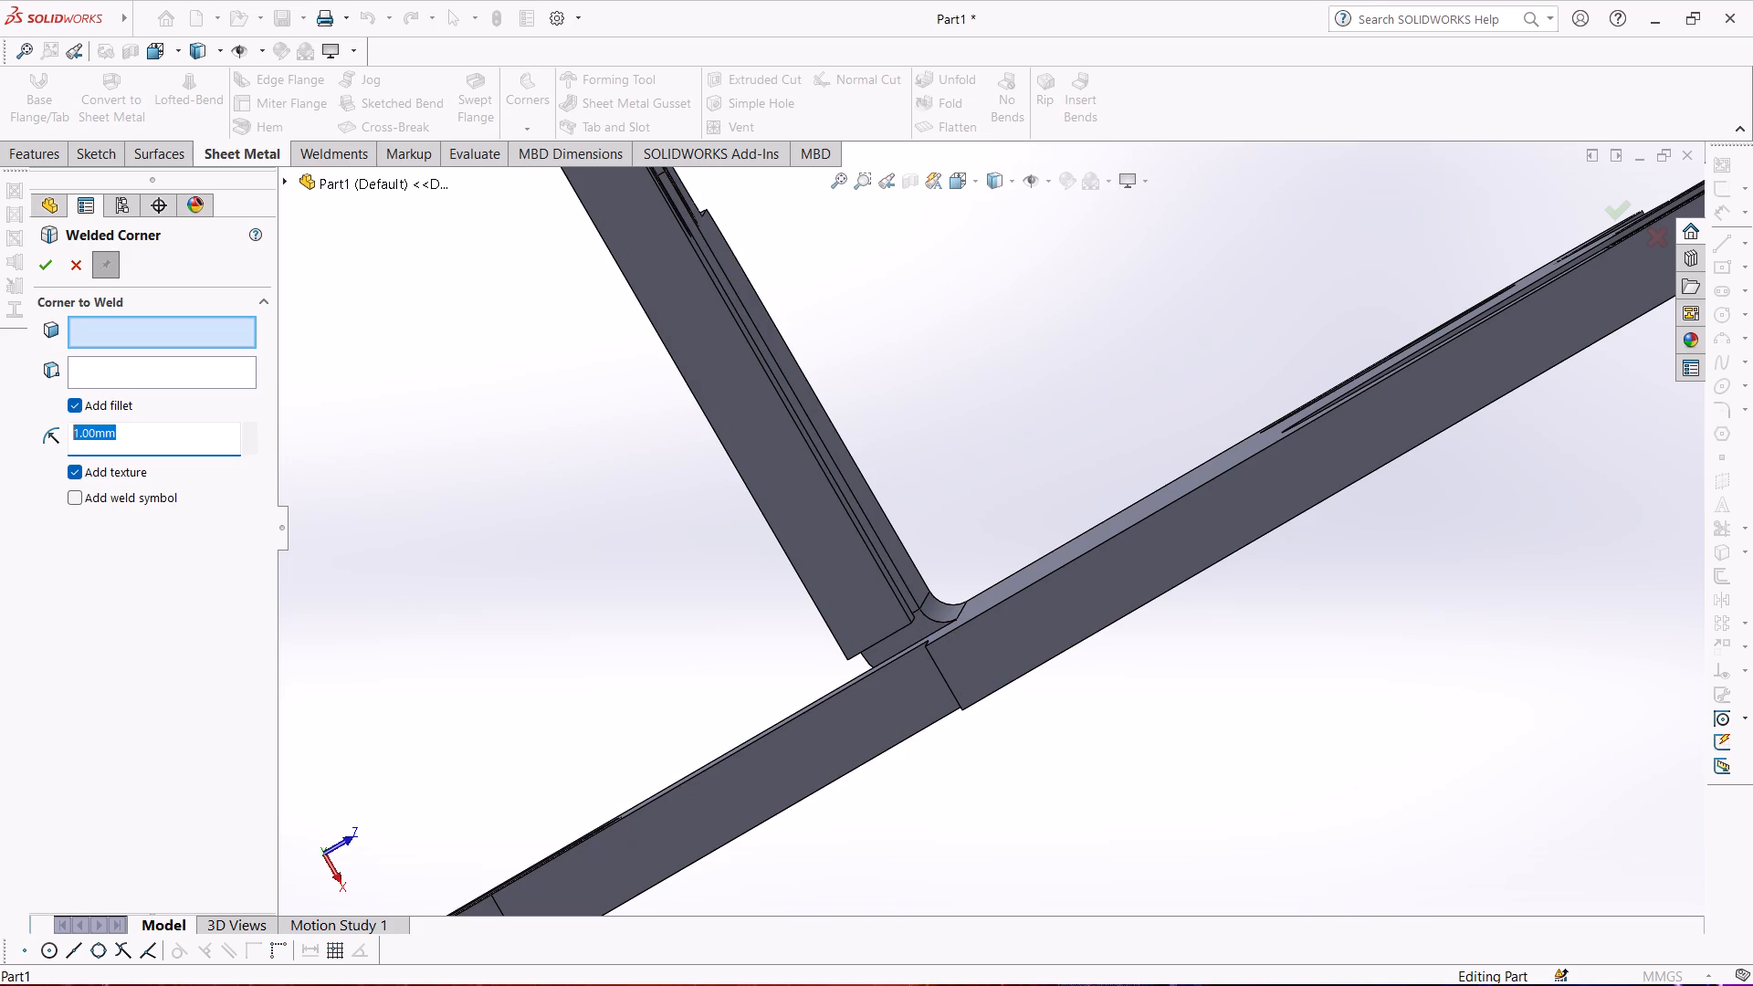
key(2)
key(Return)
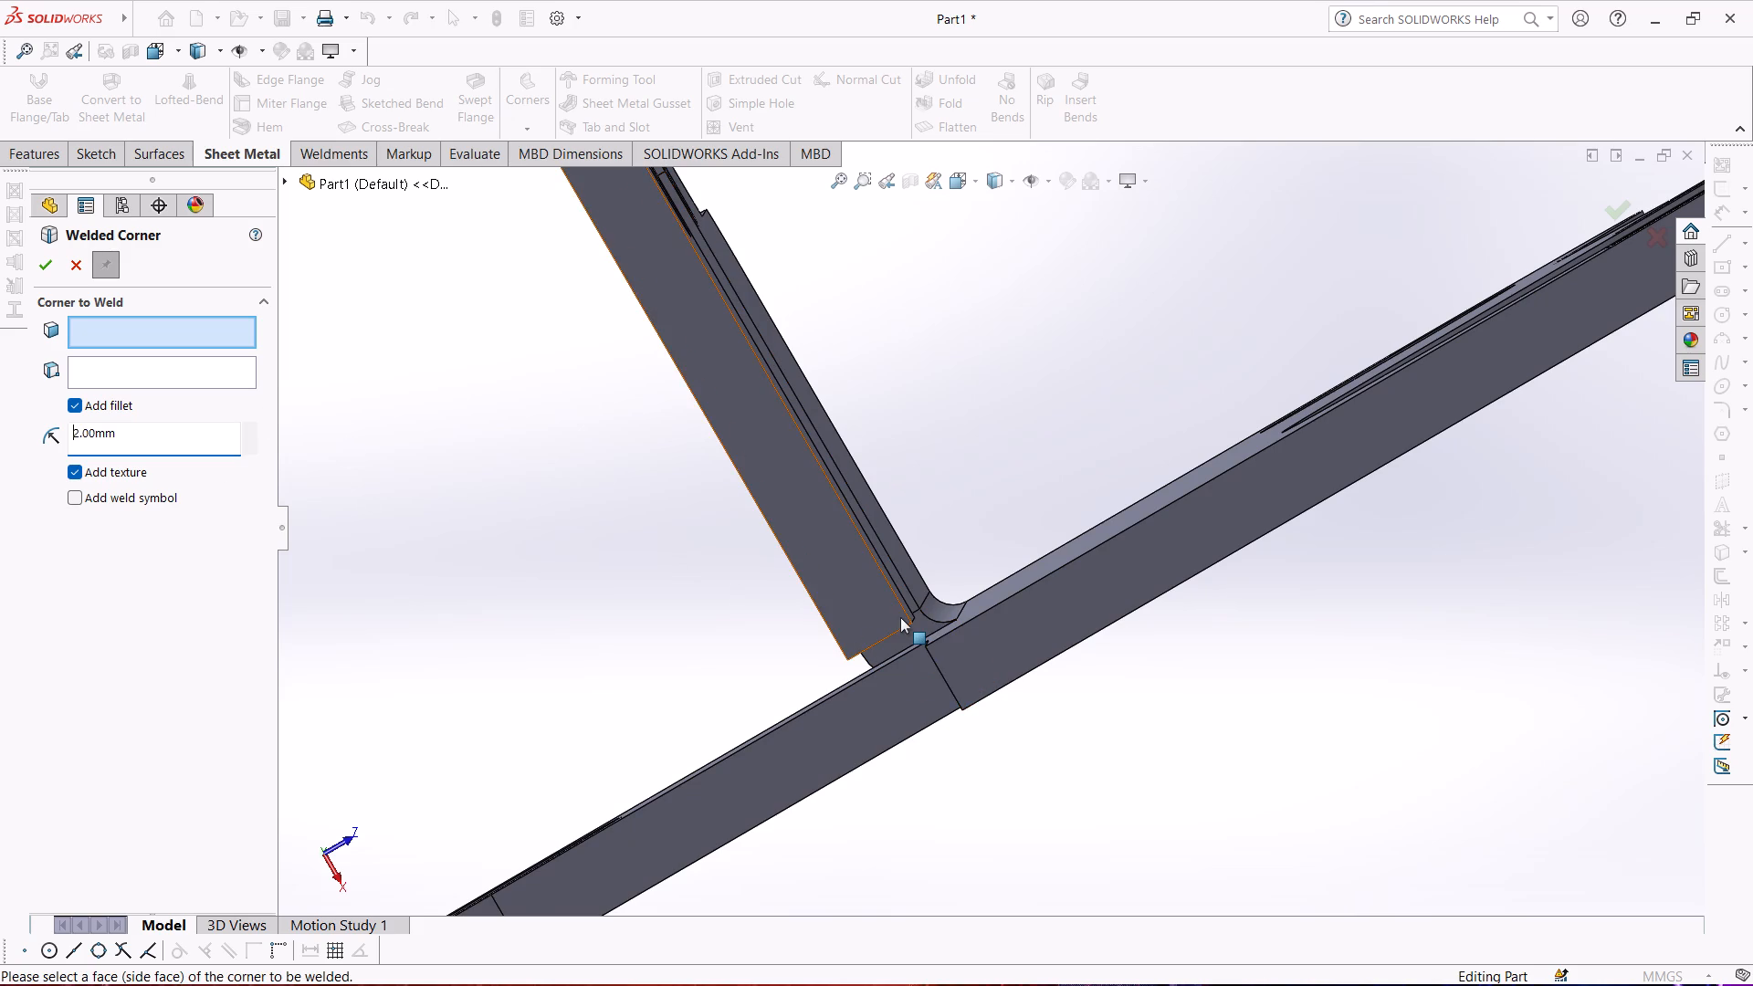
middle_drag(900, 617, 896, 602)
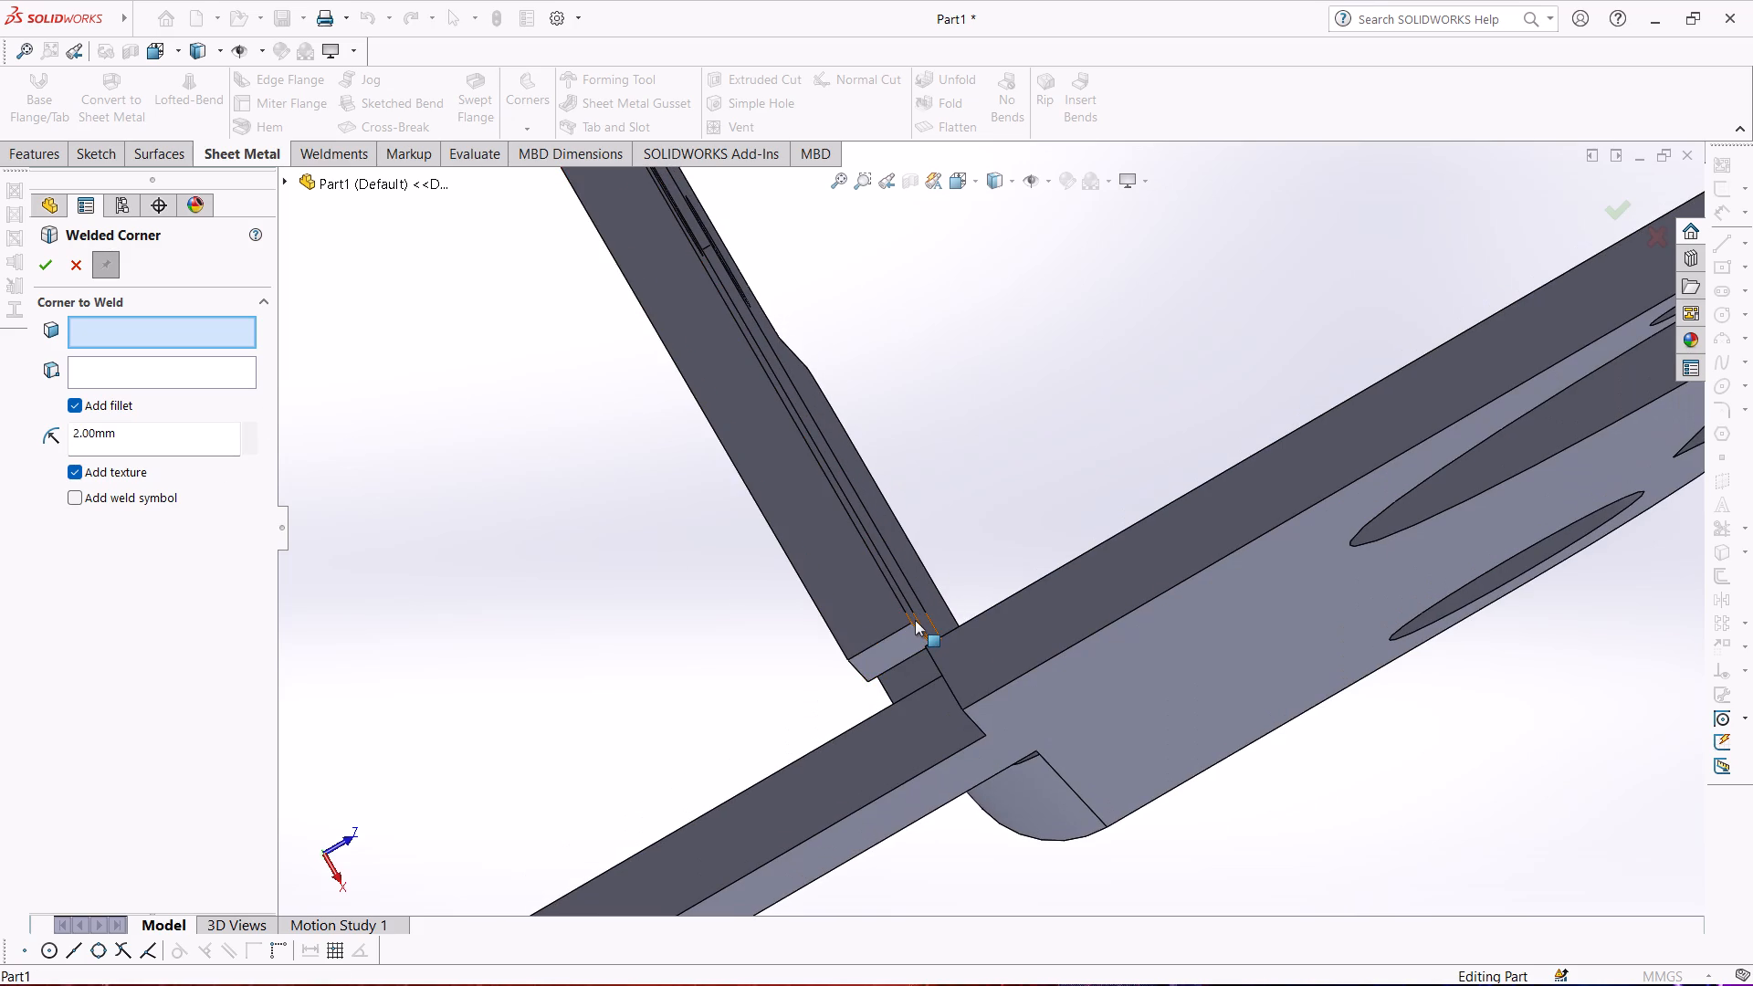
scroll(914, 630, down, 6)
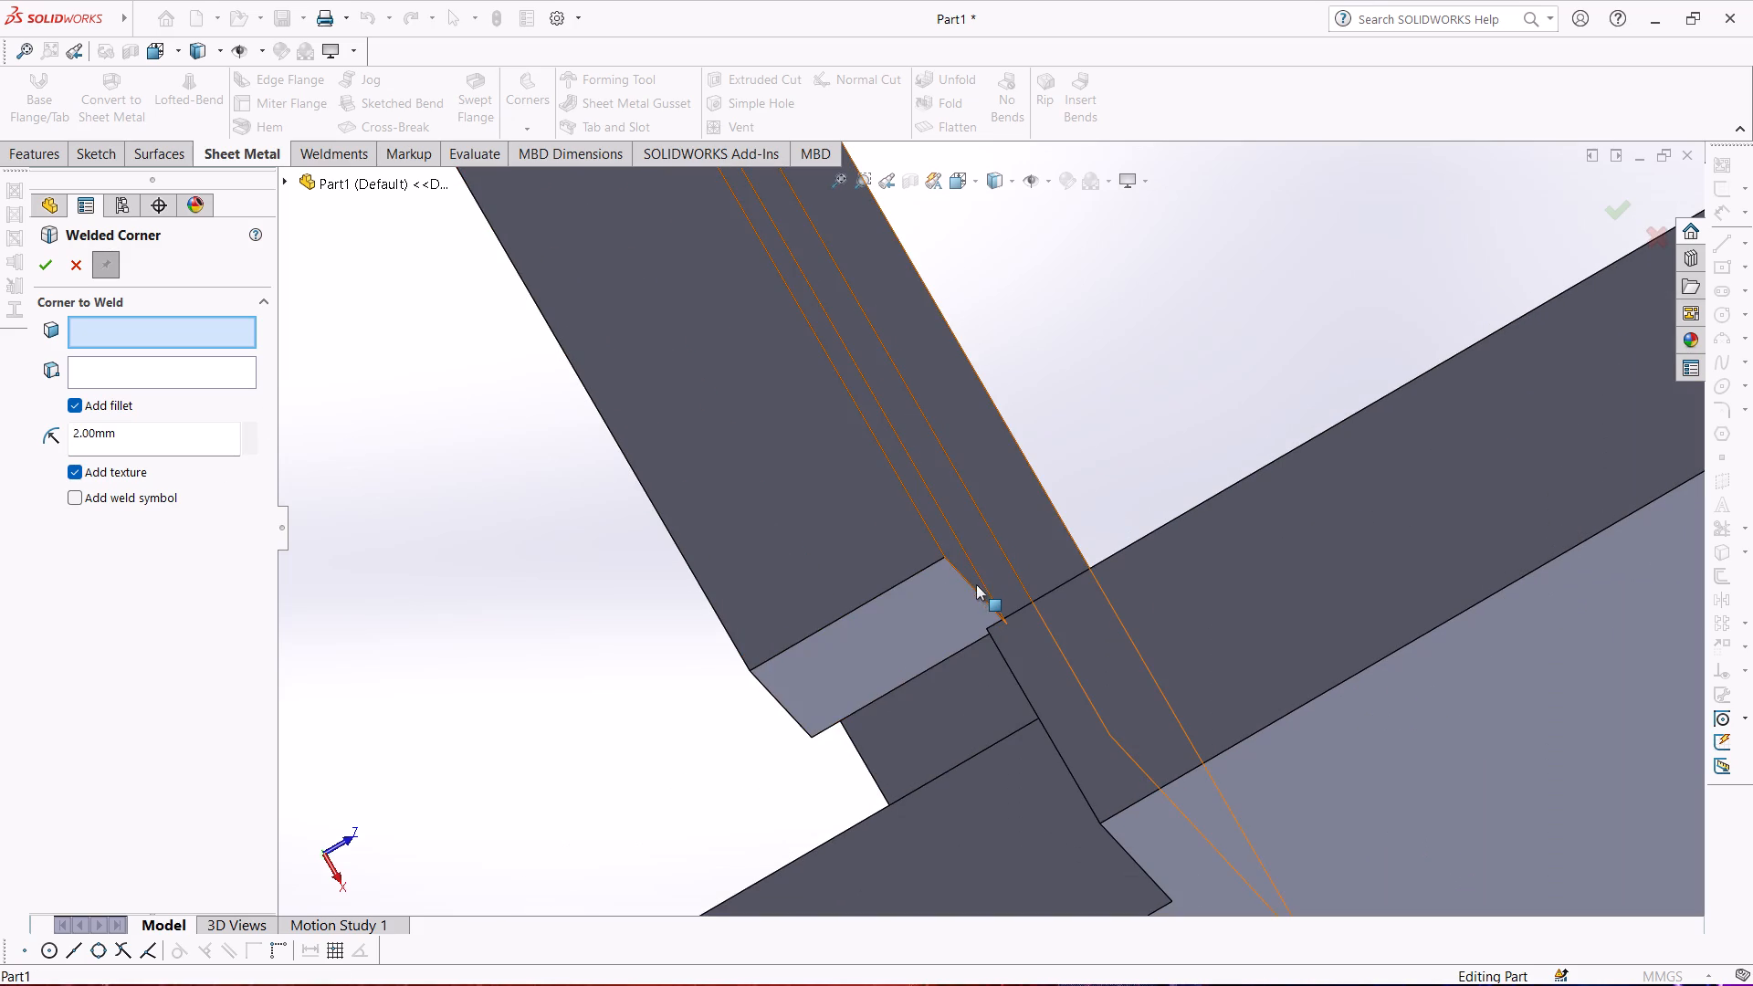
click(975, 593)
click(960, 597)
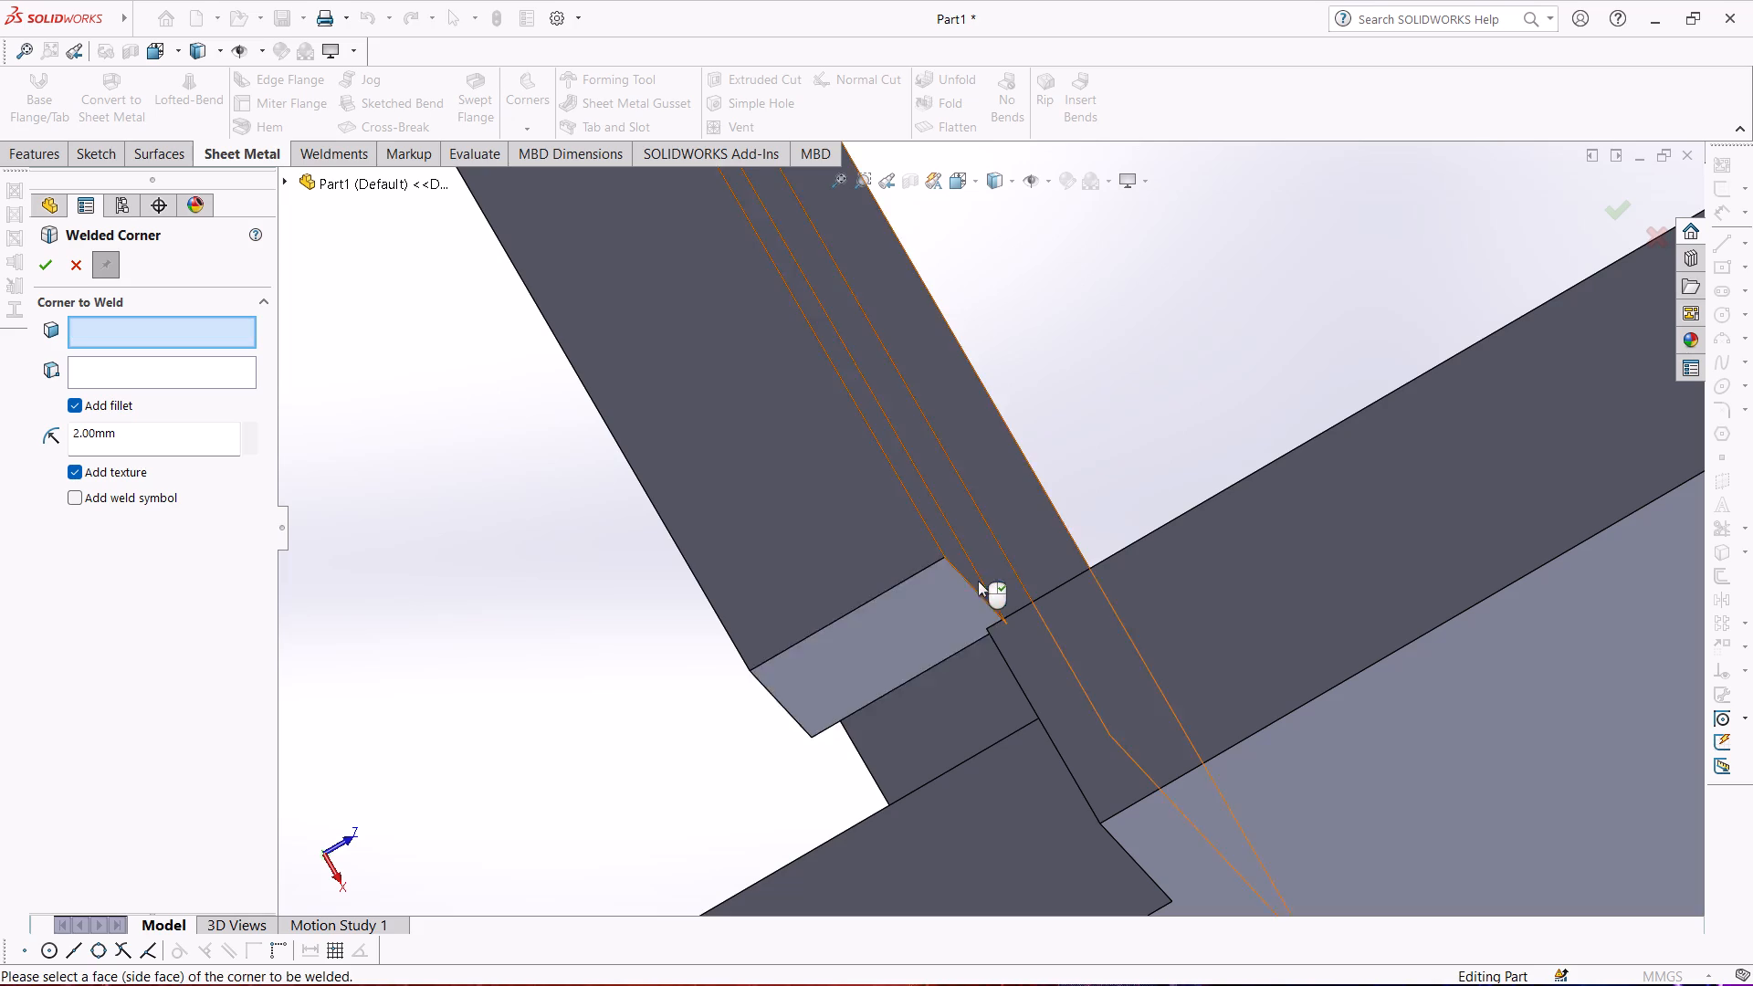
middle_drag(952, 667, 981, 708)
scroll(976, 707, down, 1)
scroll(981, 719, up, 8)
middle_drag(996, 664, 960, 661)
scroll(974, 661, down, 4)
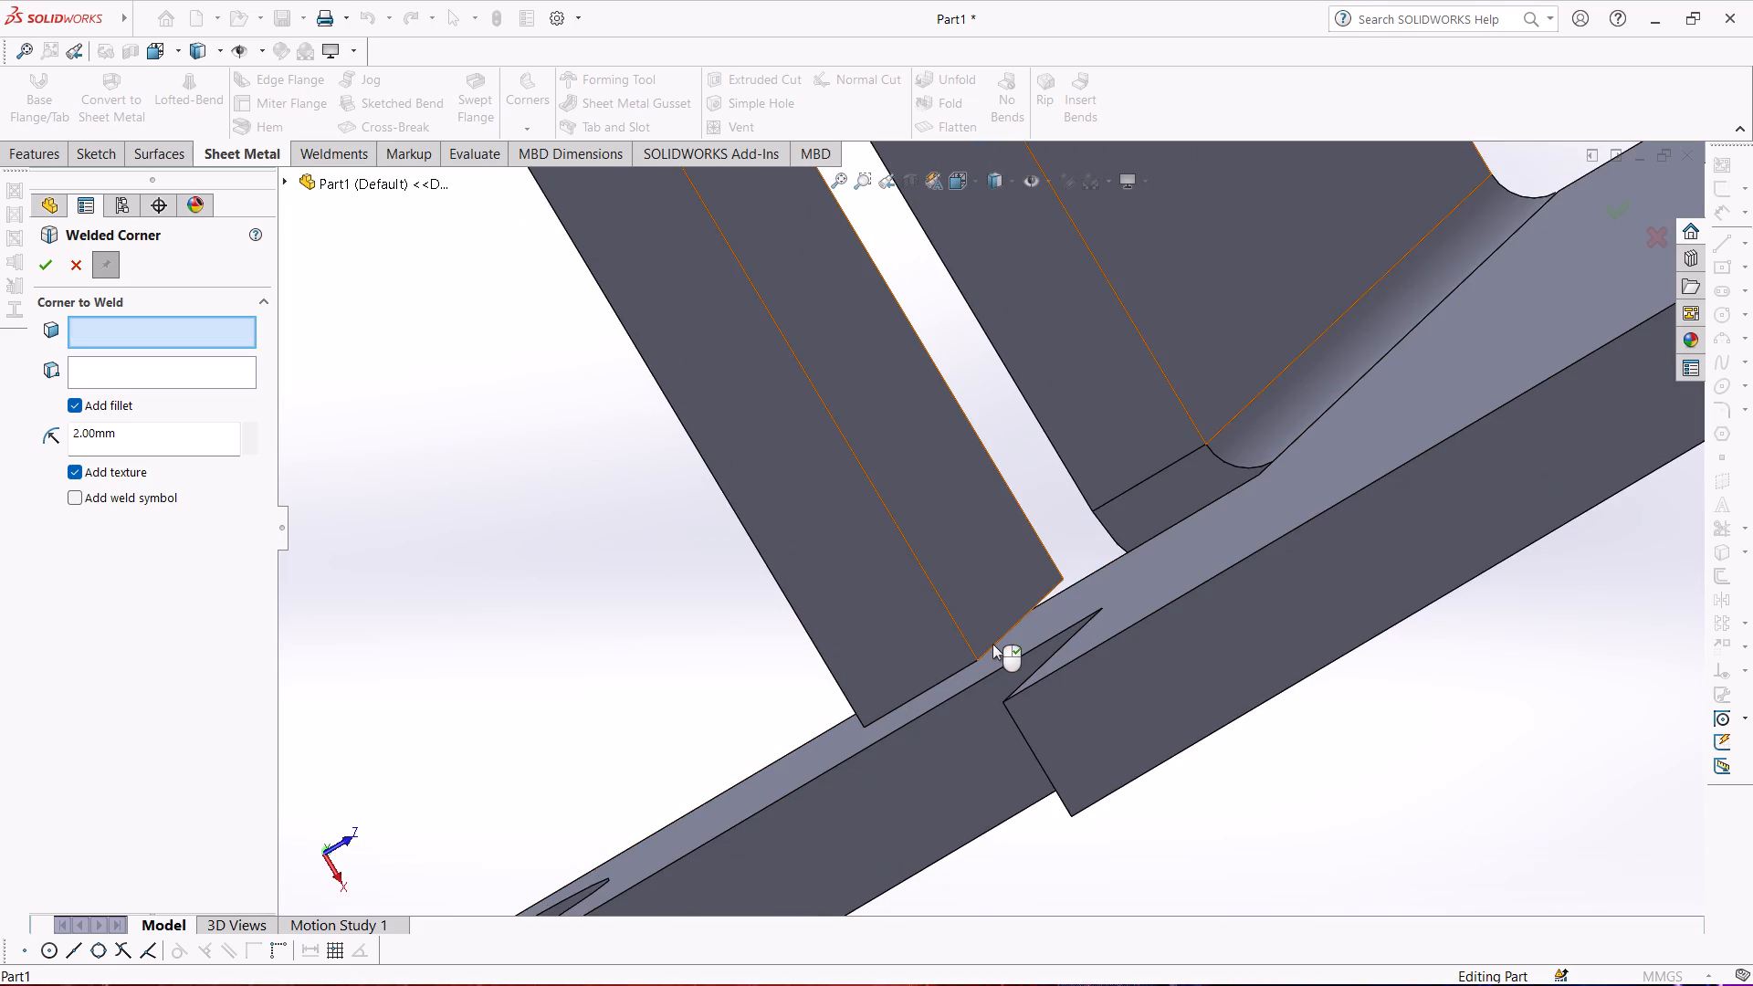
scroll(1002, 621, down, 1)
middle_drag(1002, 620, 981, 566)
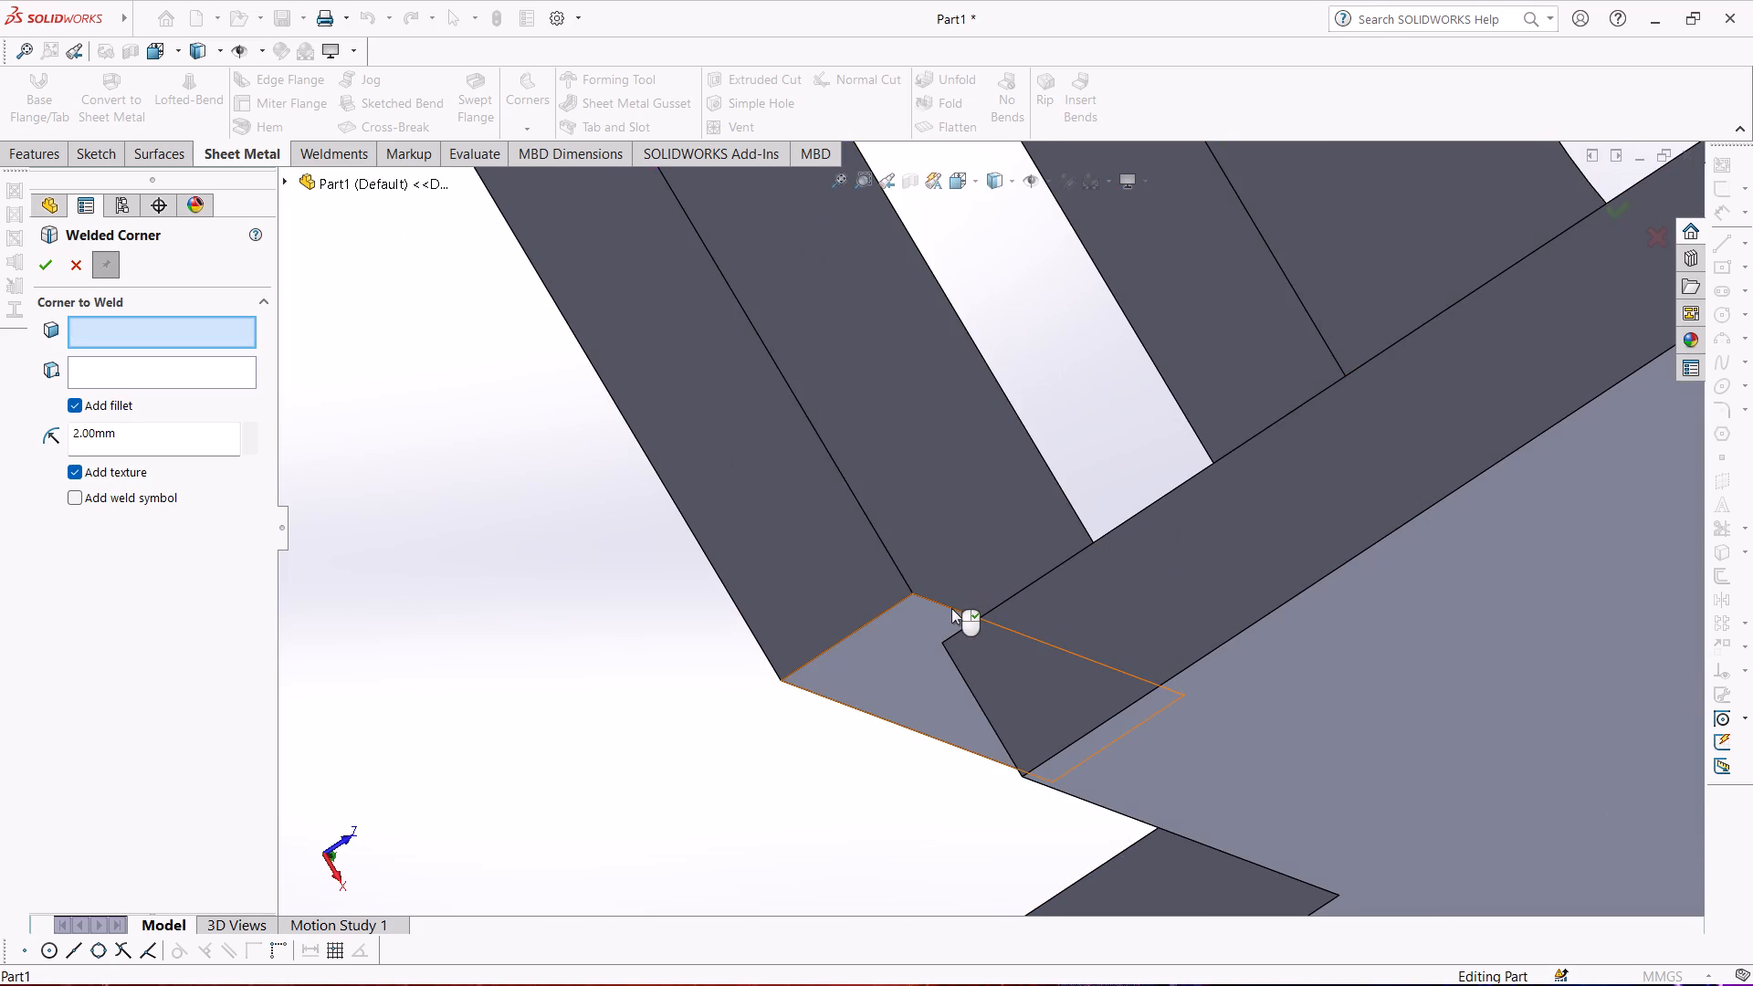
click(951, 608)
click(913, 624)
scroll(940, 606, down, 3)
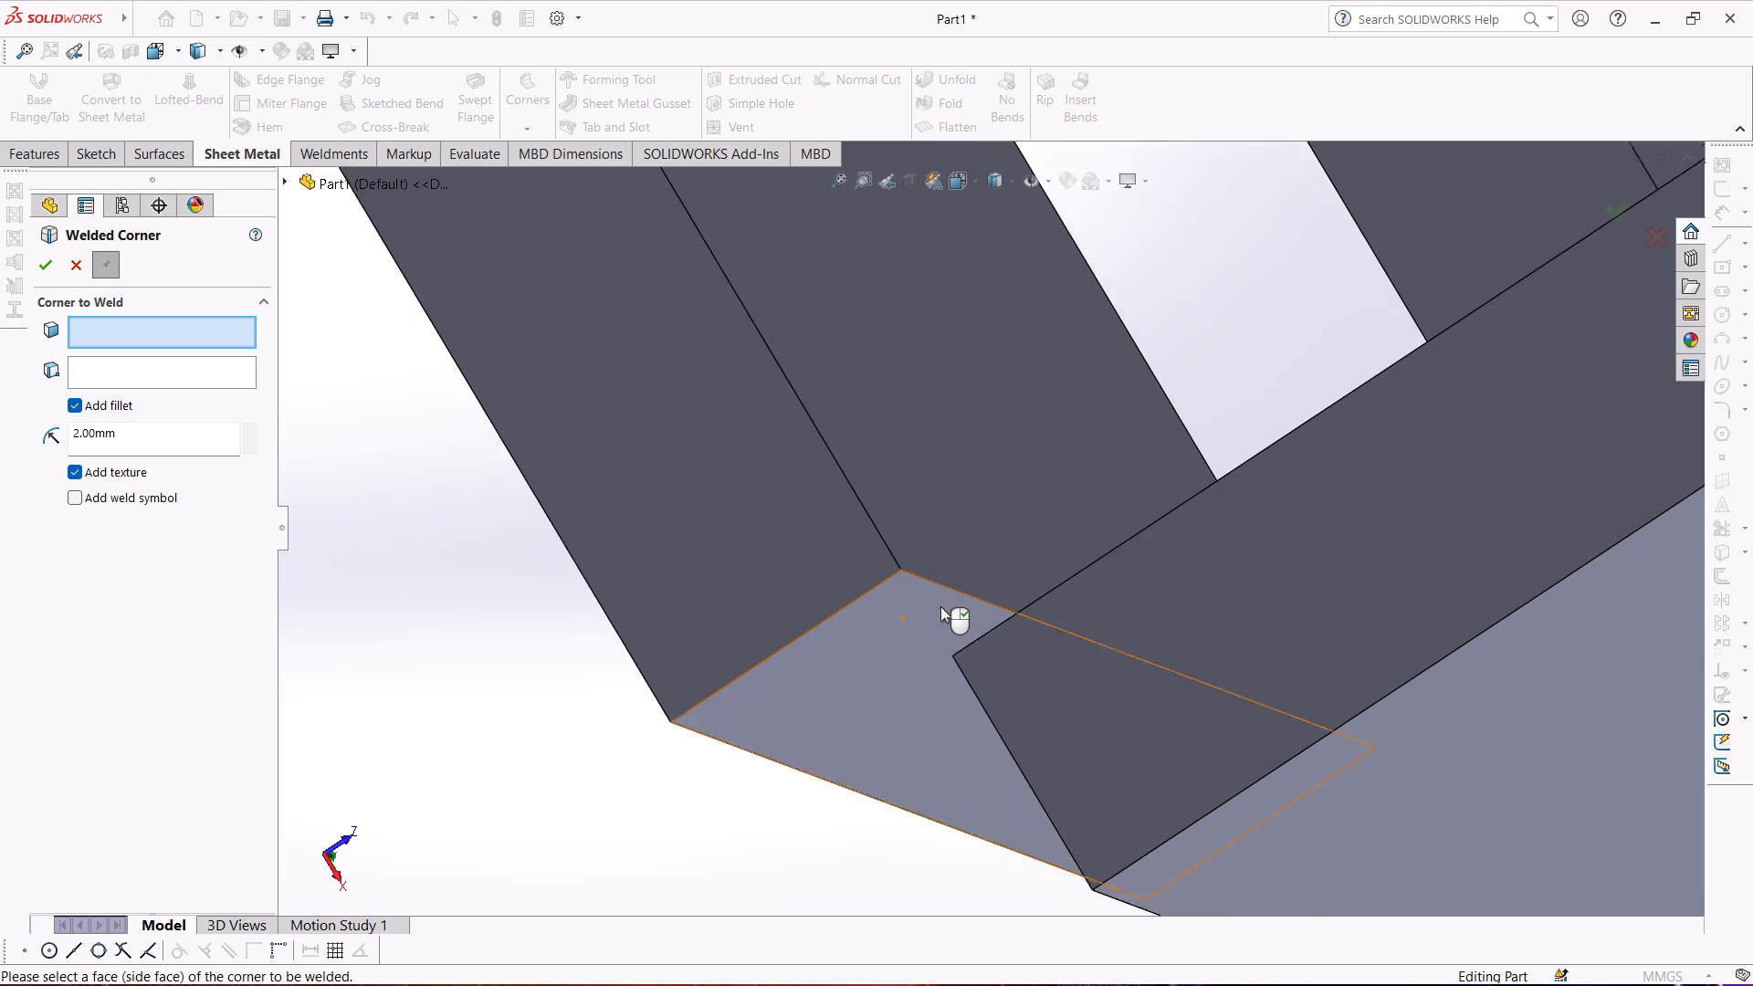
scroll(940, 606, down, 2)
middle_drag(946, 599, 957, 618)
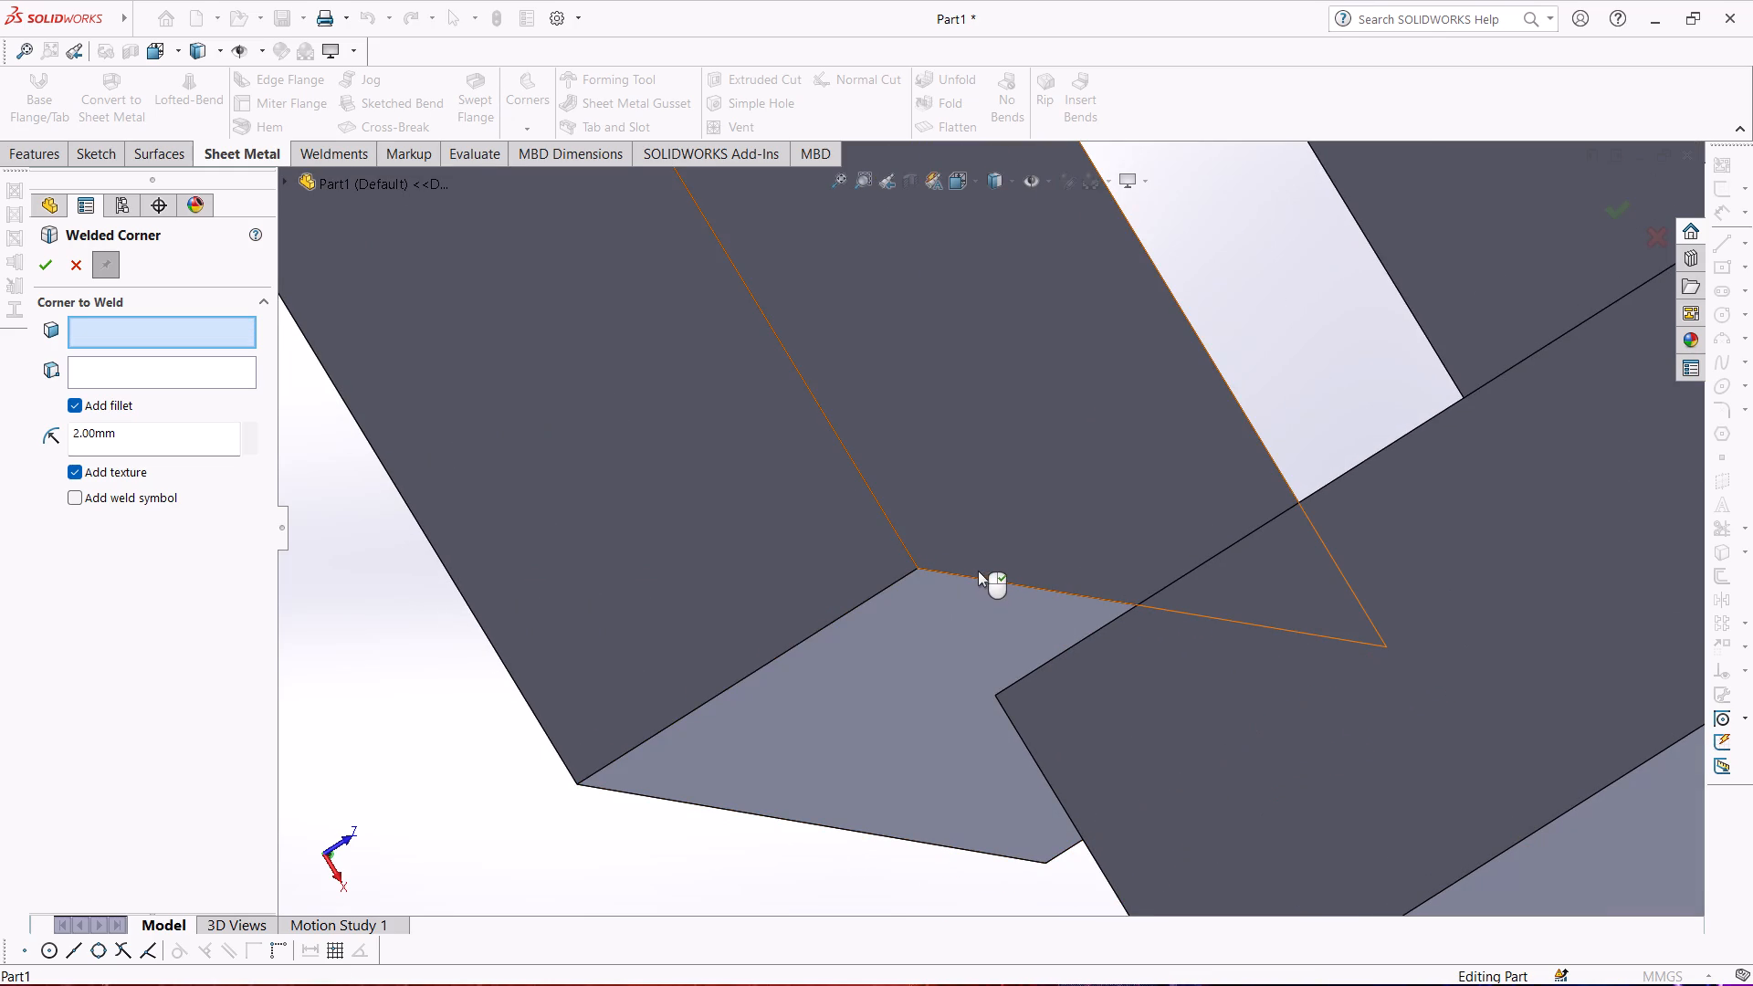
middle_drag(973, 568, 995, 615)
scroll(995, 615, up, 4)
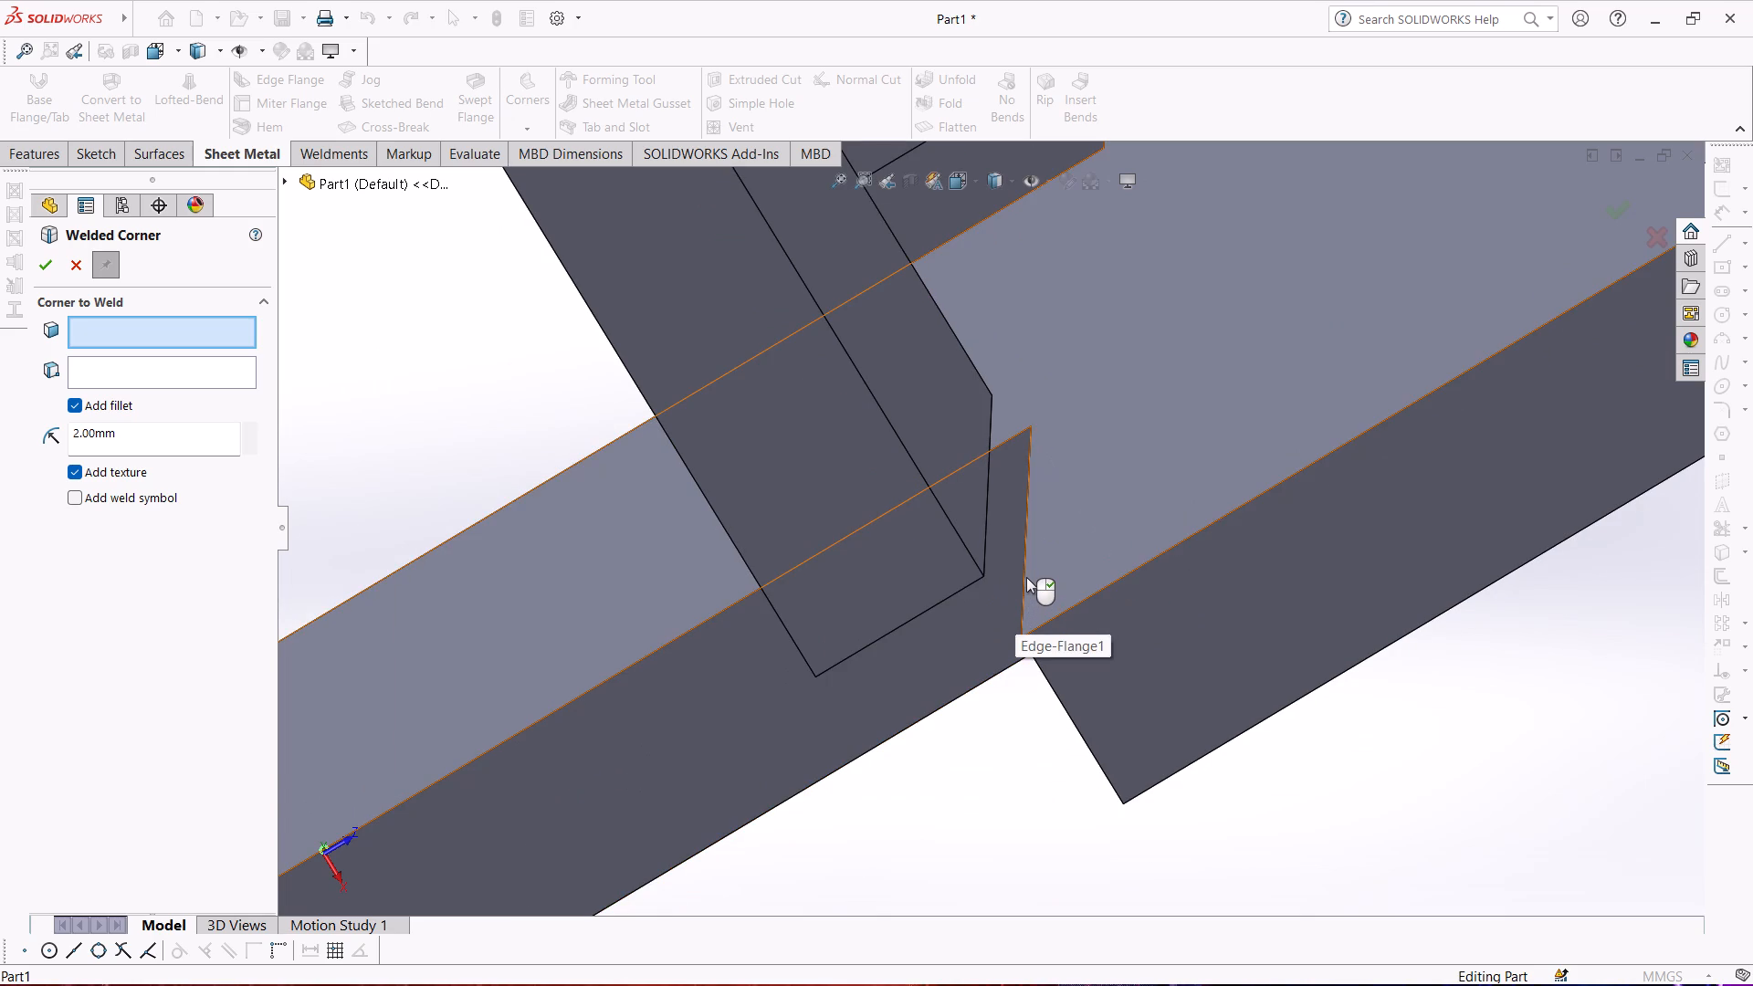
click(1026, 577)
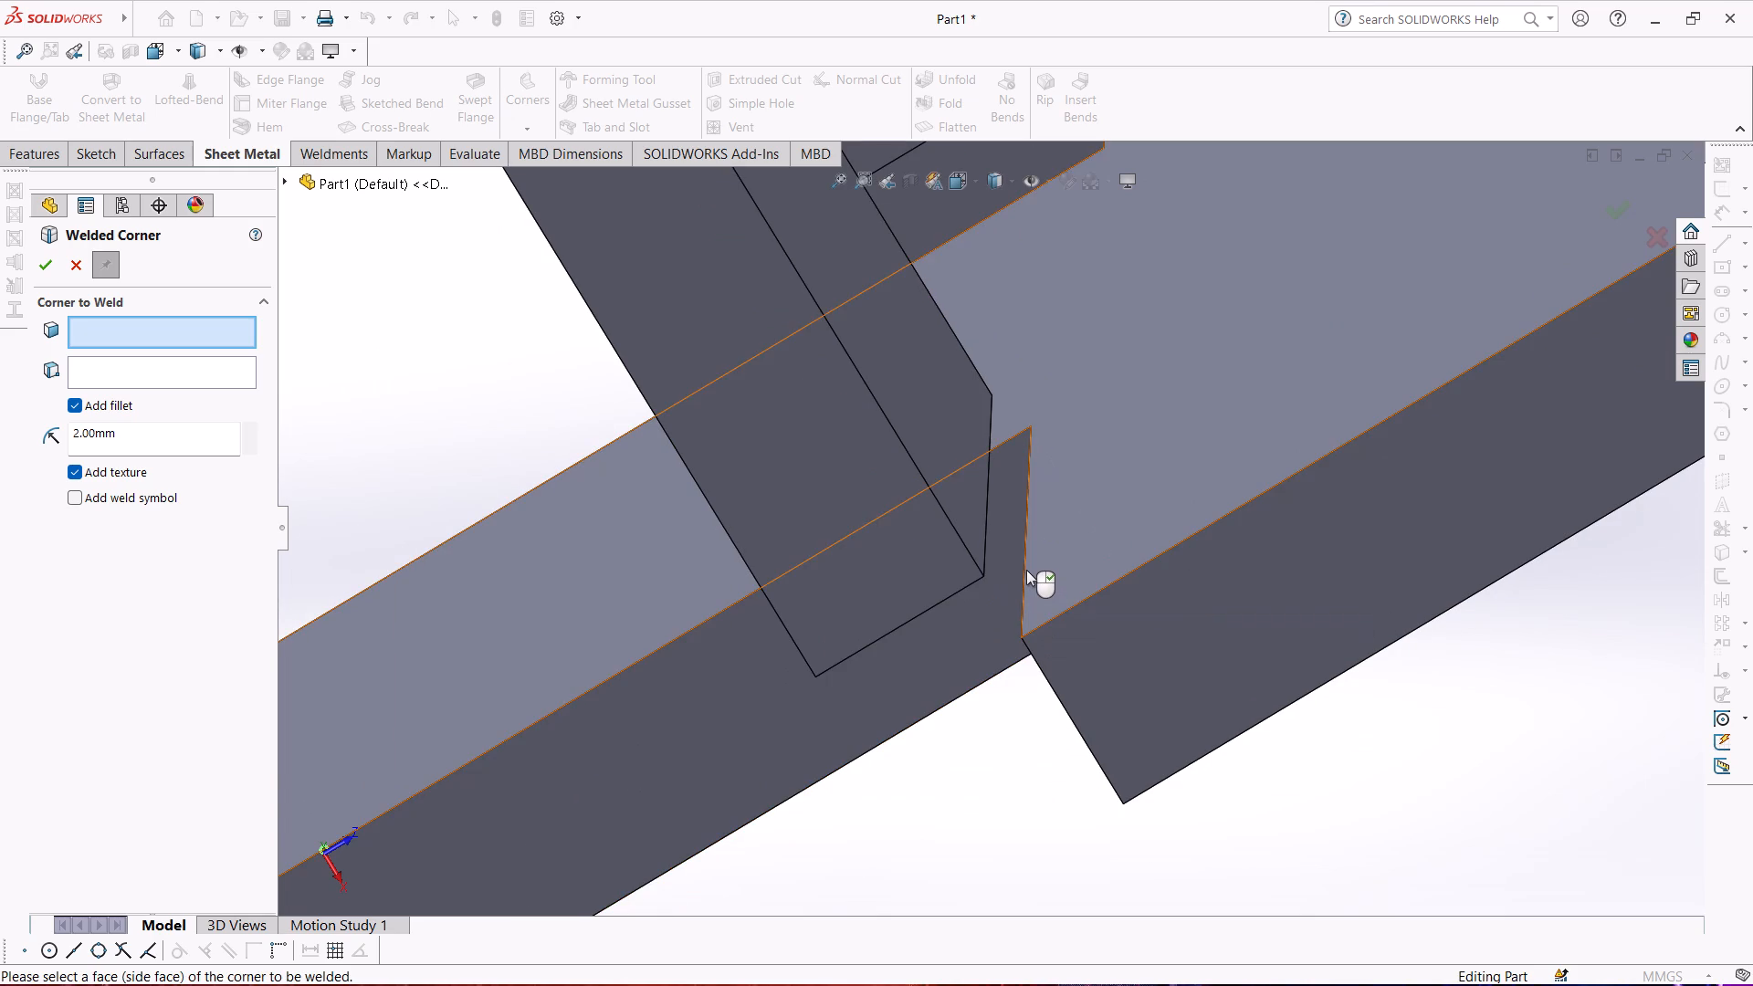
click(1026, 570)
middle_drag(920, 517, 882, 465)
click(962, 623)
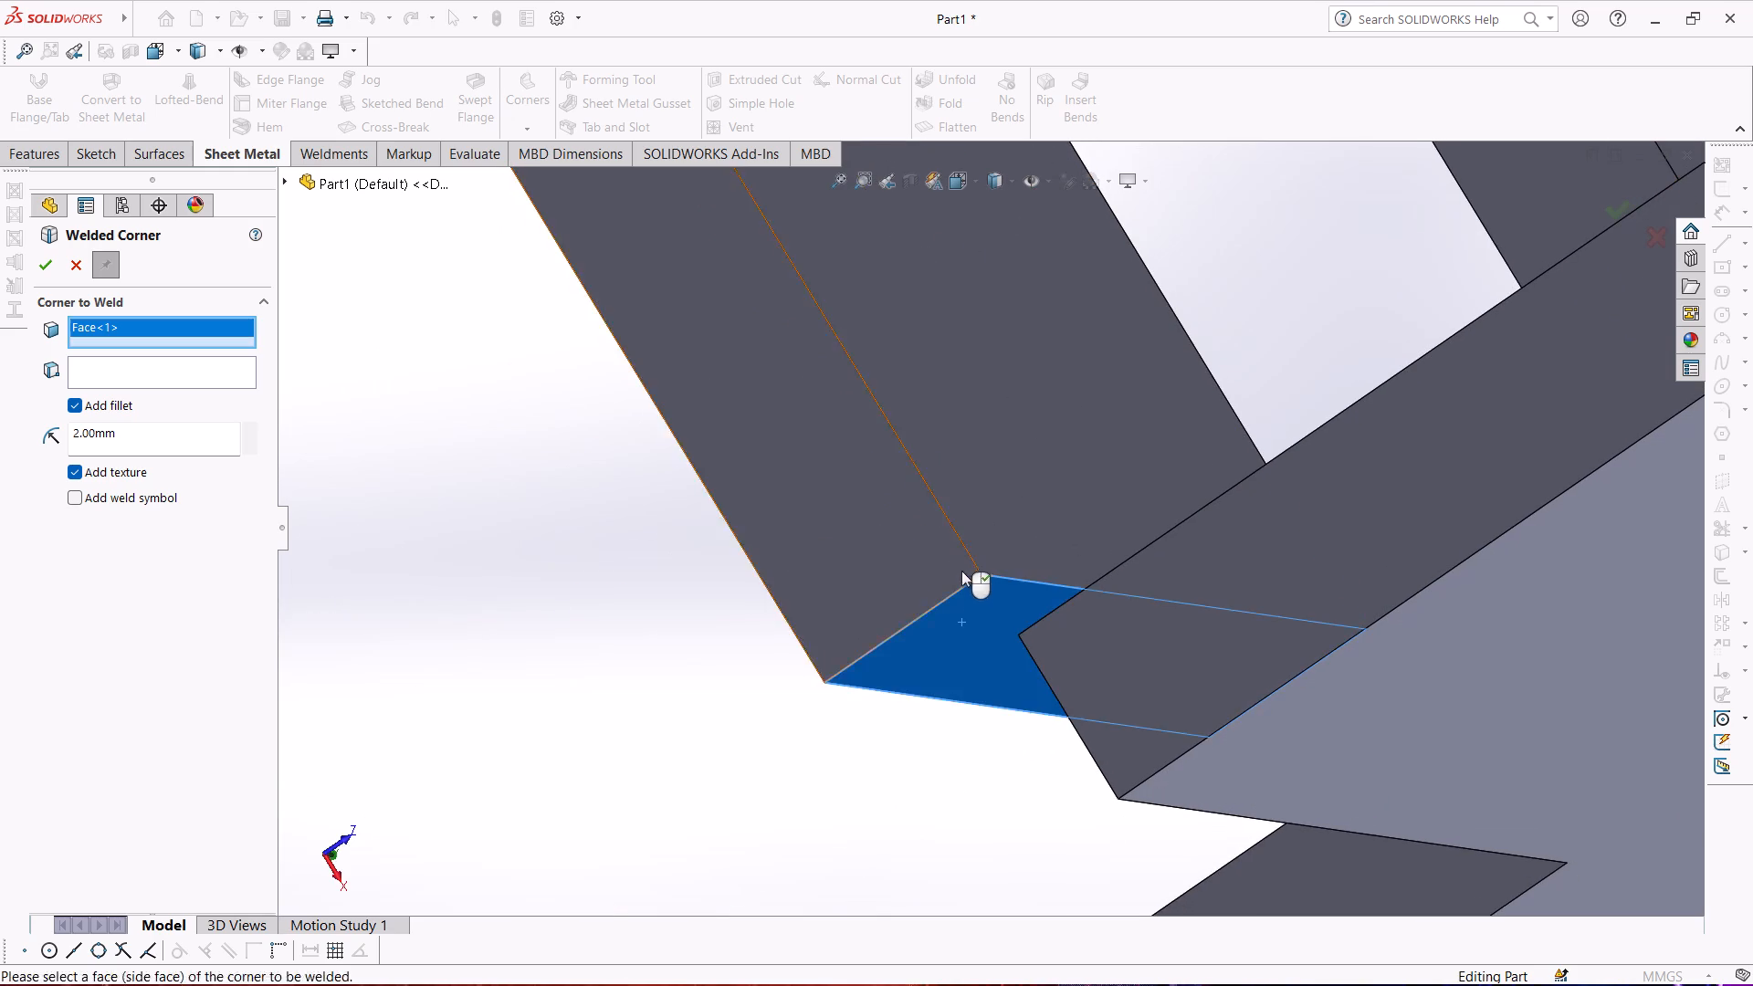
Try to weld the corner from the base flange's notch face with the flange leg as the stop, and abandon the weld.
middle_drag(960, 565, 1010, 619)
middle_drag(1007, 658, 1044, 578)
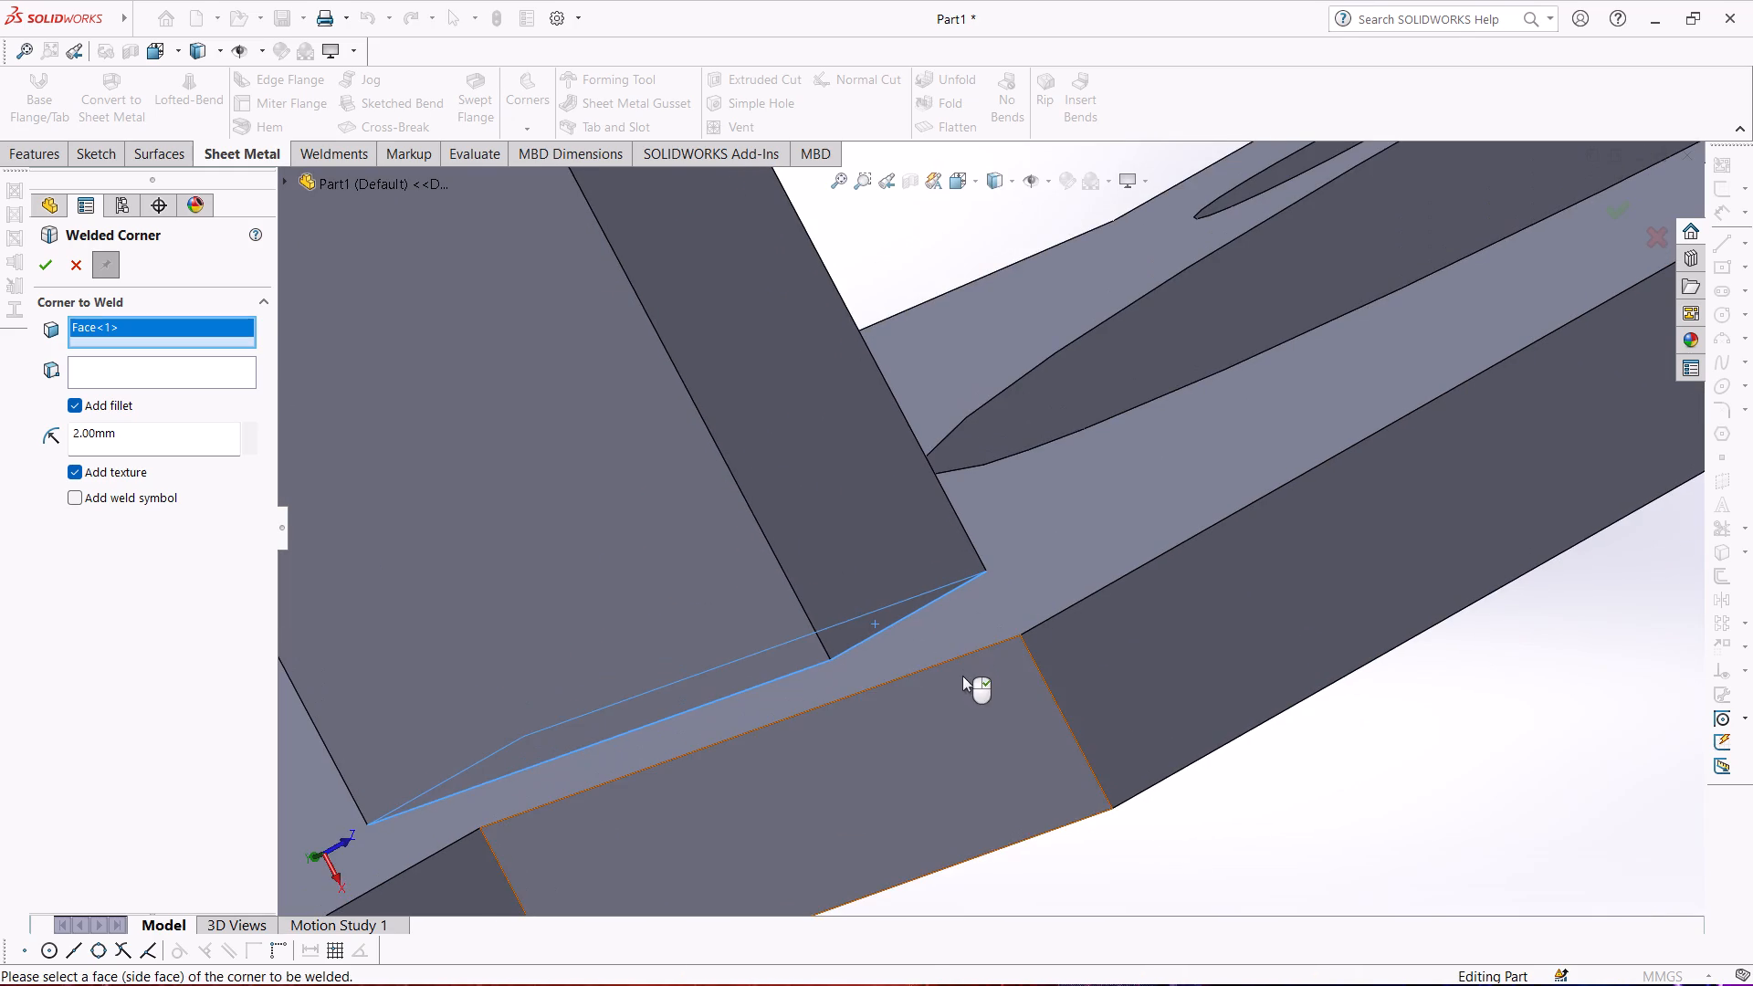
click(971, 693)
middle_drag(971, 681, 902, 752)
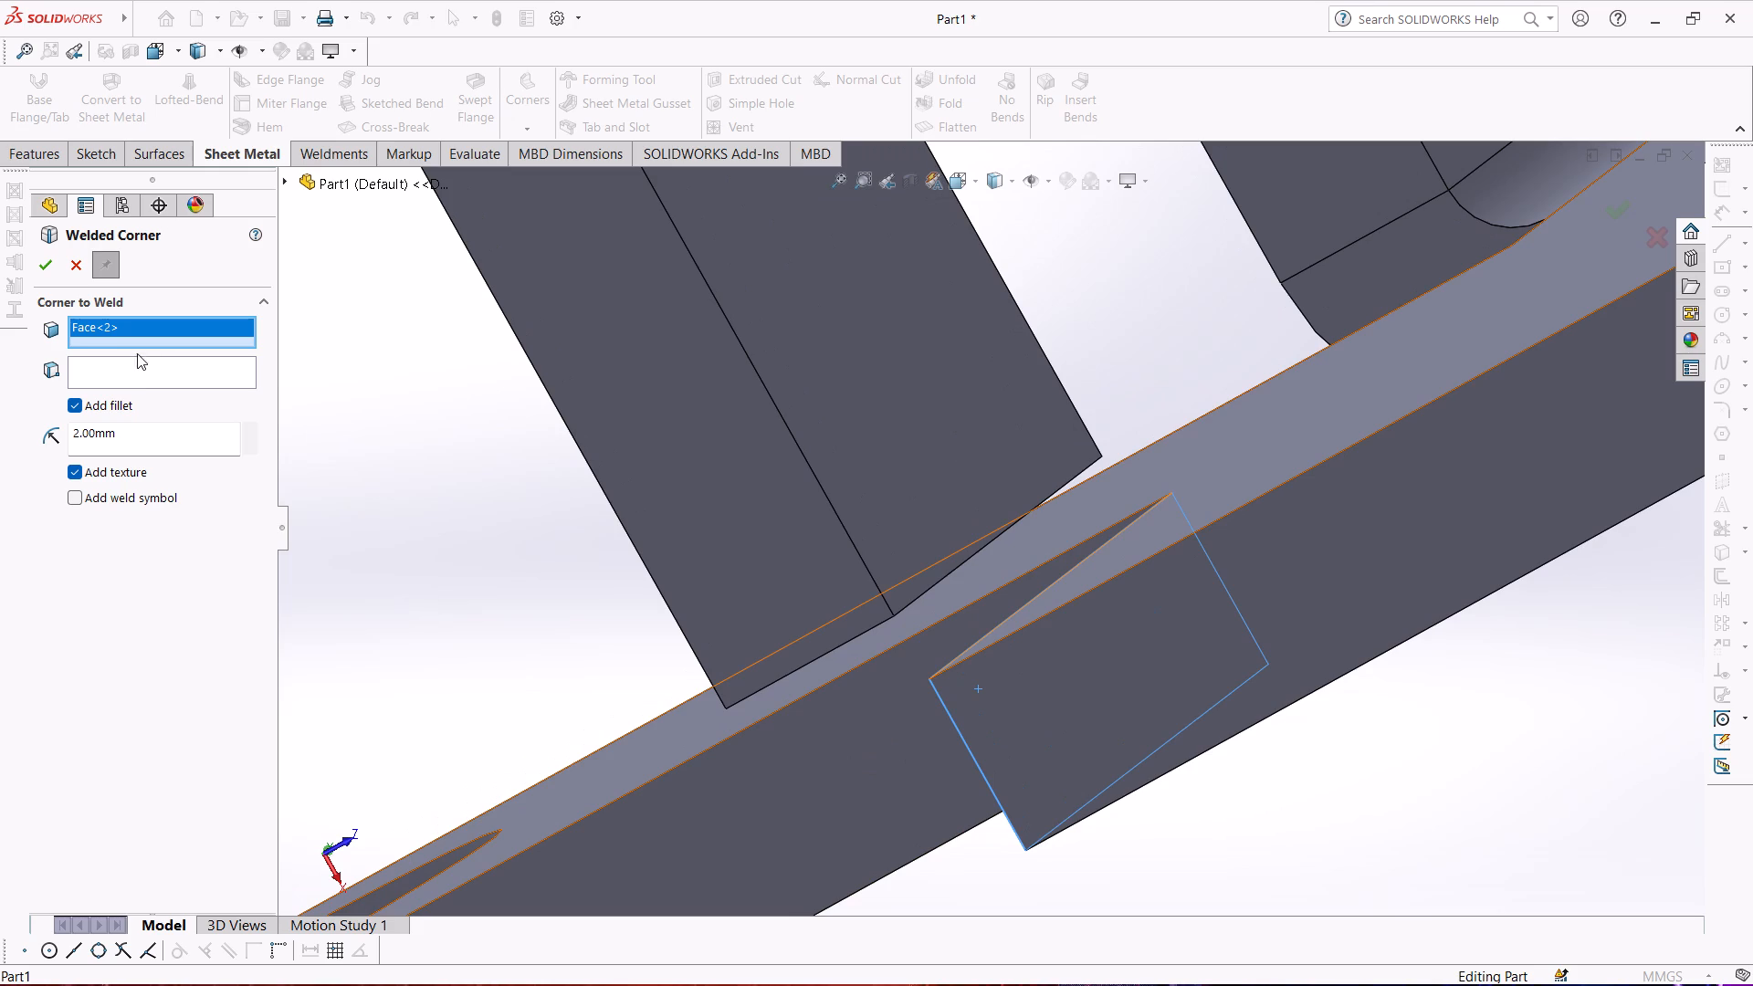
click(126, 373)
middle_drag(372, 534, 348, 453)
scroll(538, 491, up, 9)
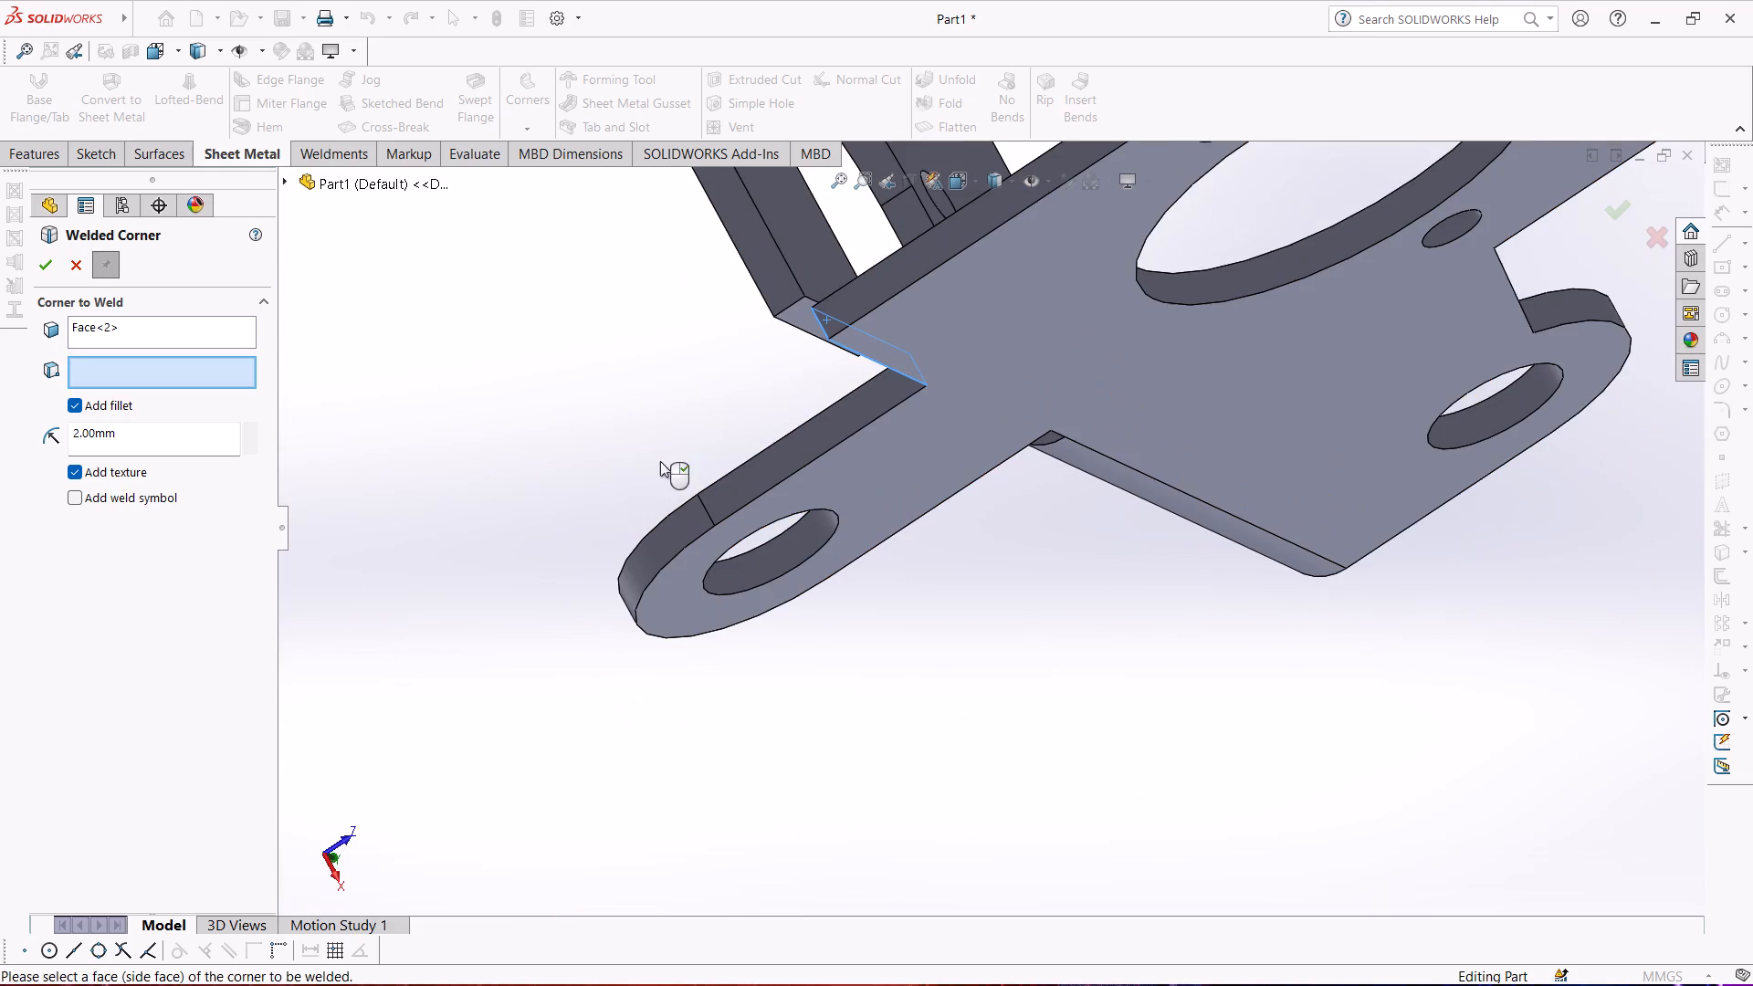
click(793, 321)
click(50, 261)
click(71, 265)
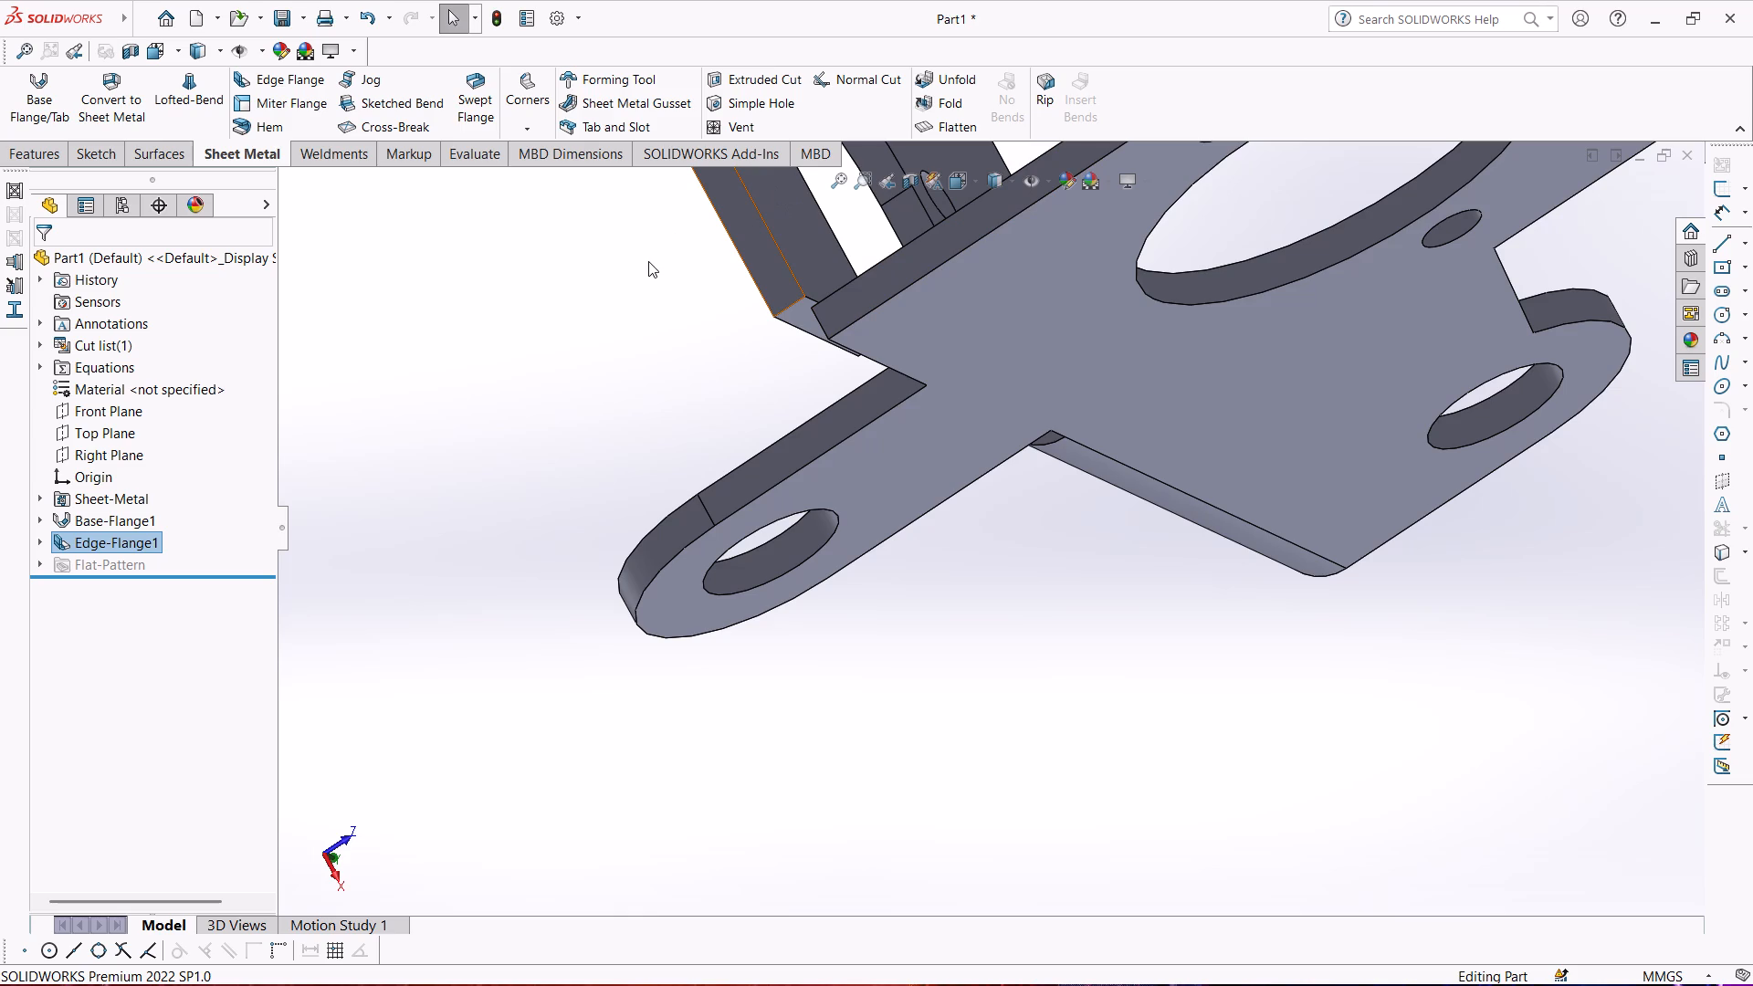
Start a 2 Bend Corner relief scoped to the sheet metal body and collect all its corners.
click(522, 78)
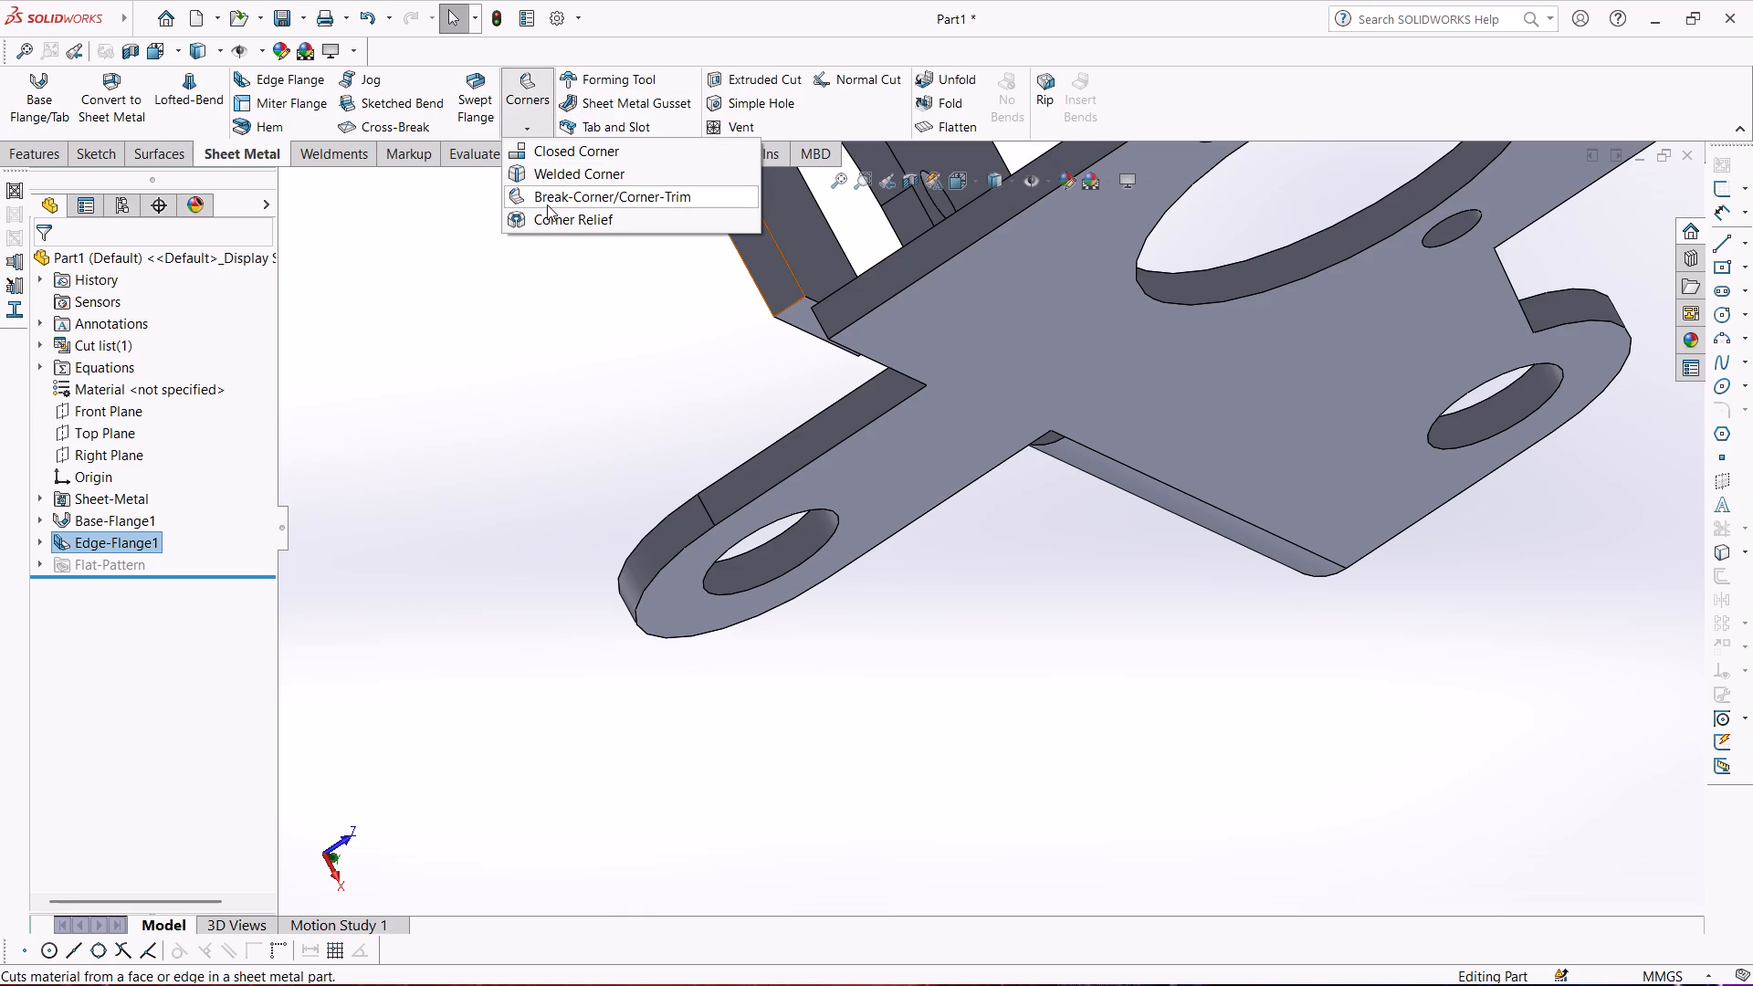
click(542, 222)
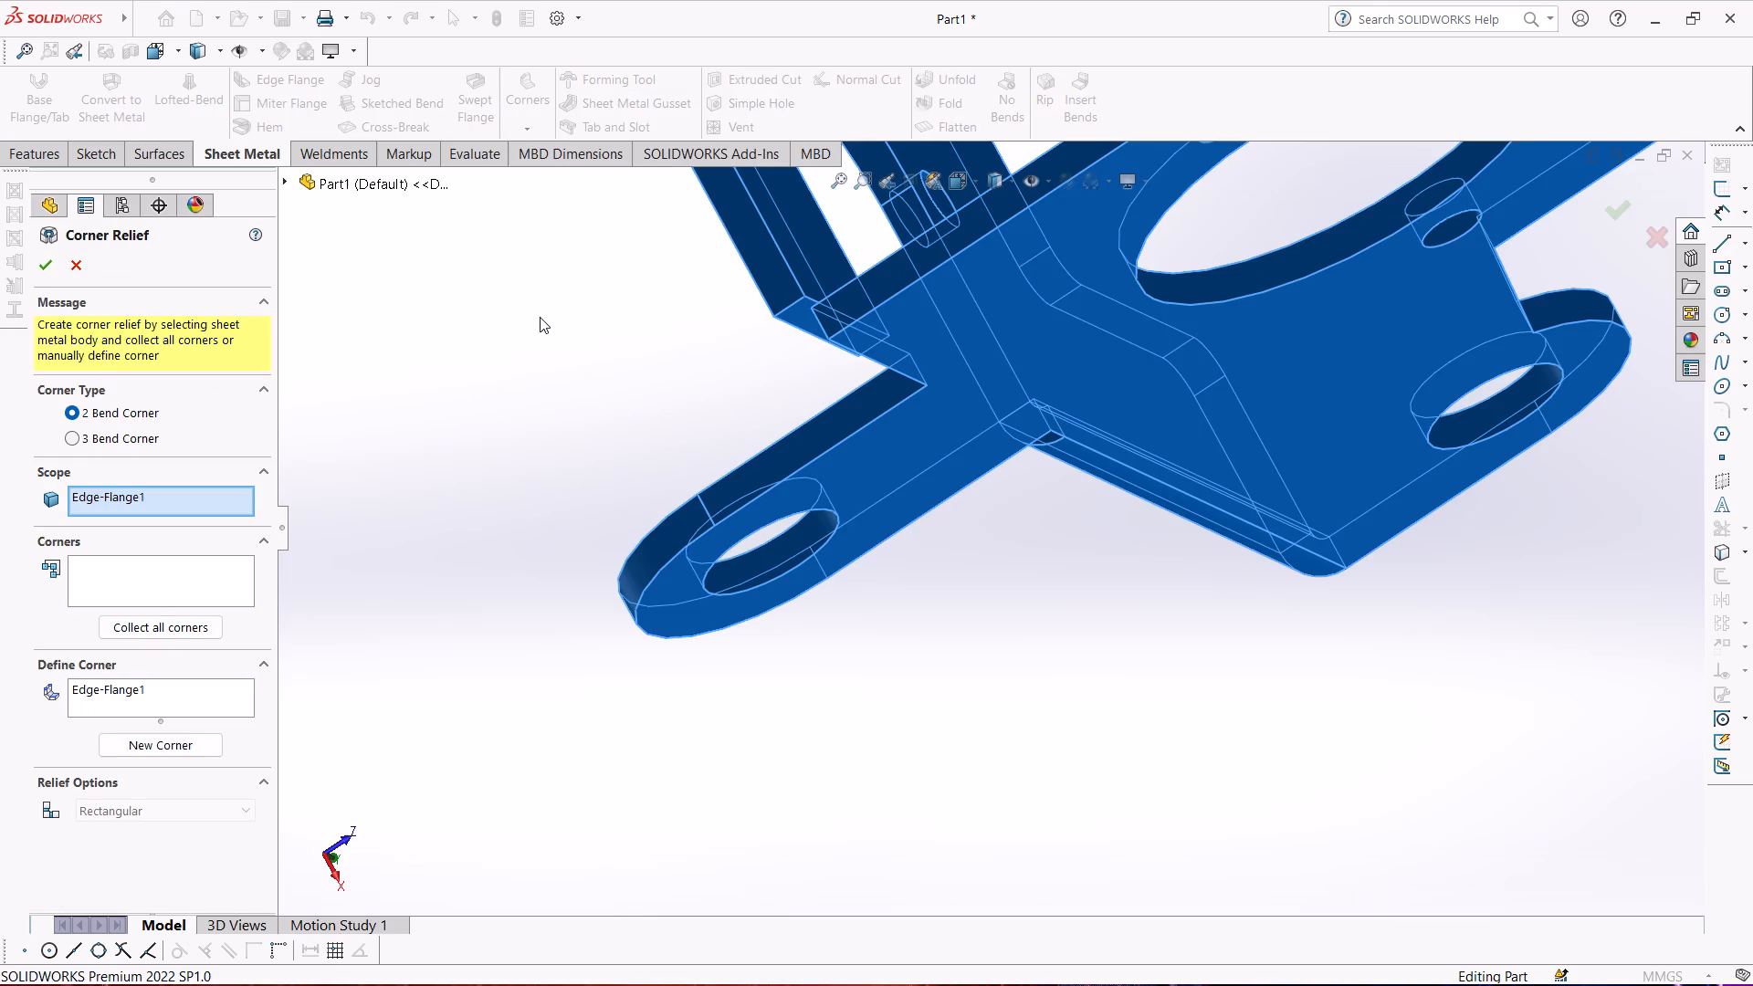
middle_drag(540, 317, 581, 306)
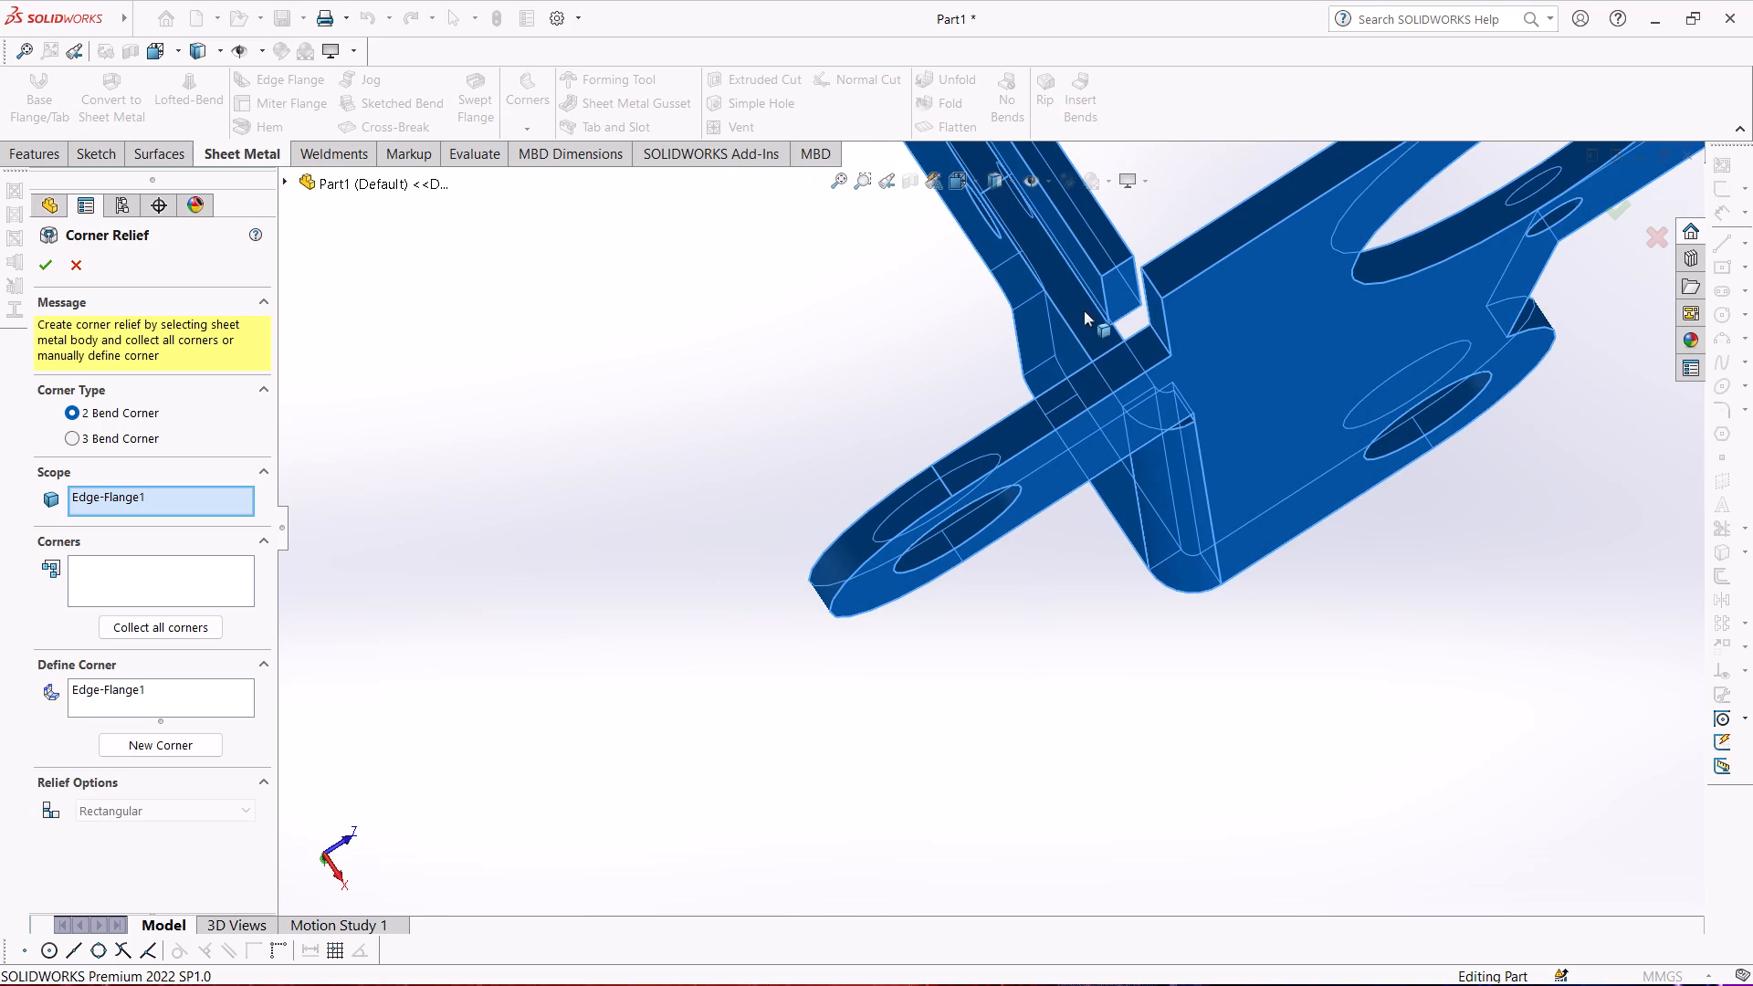
click(1109, 292)
click(1151, 313)
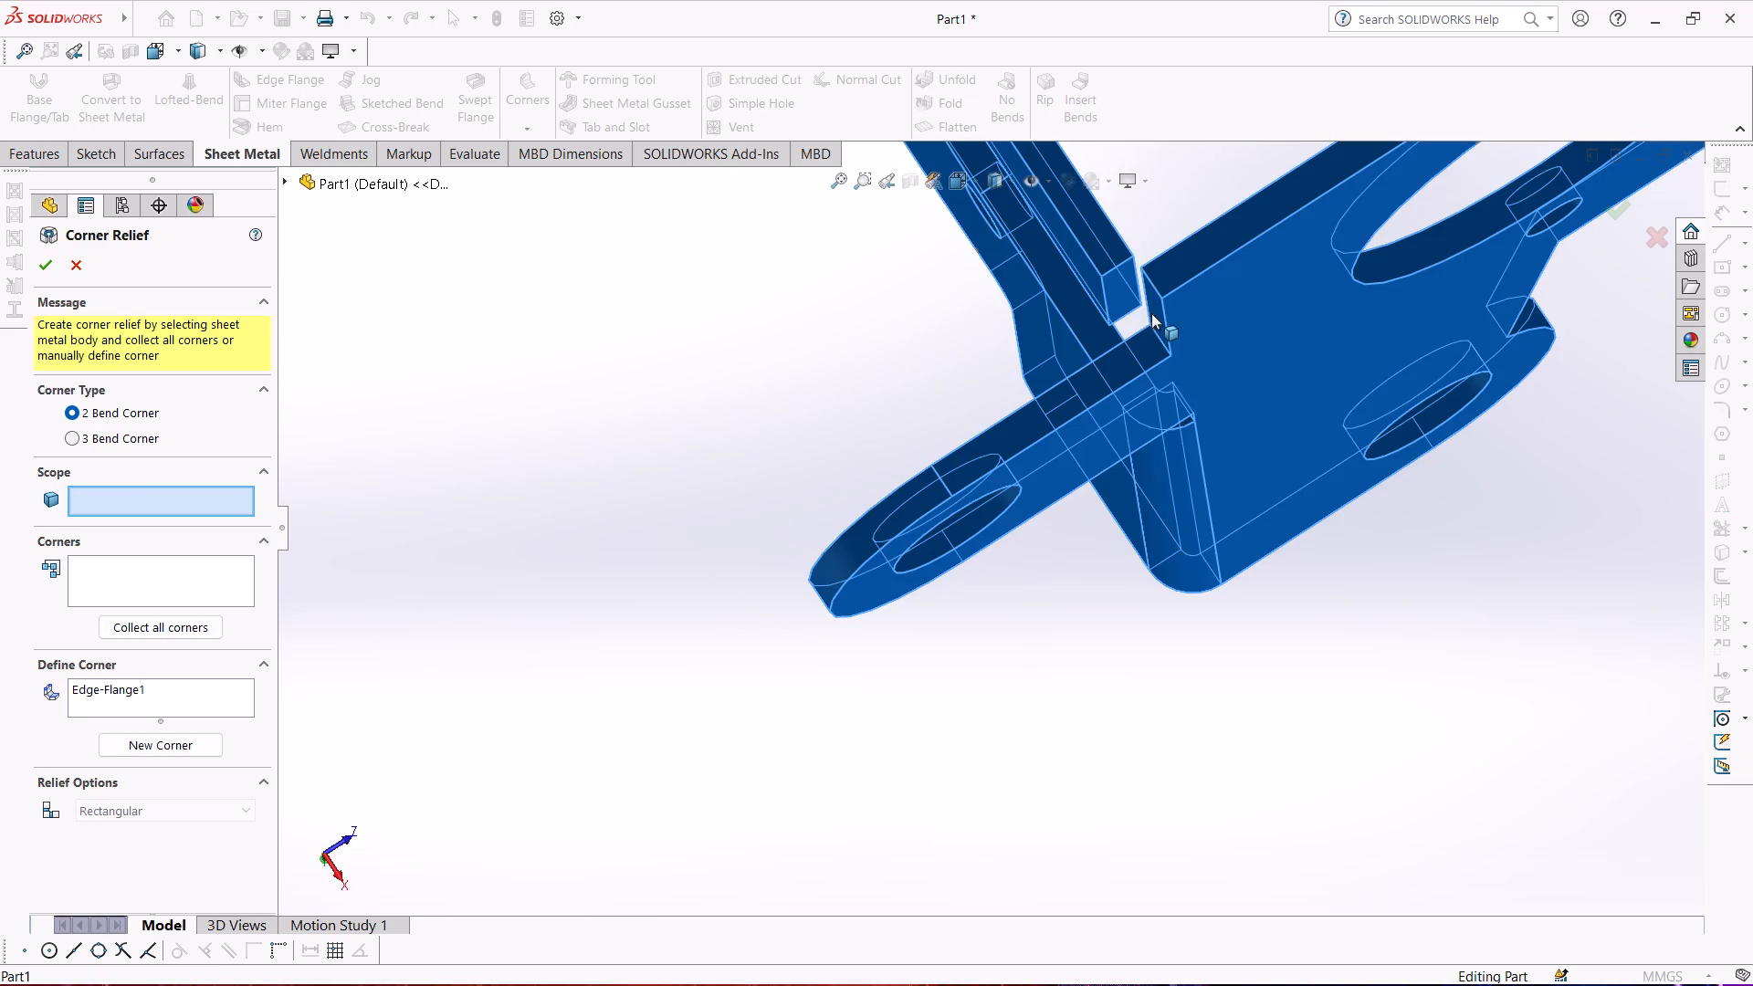
click(146, 568)
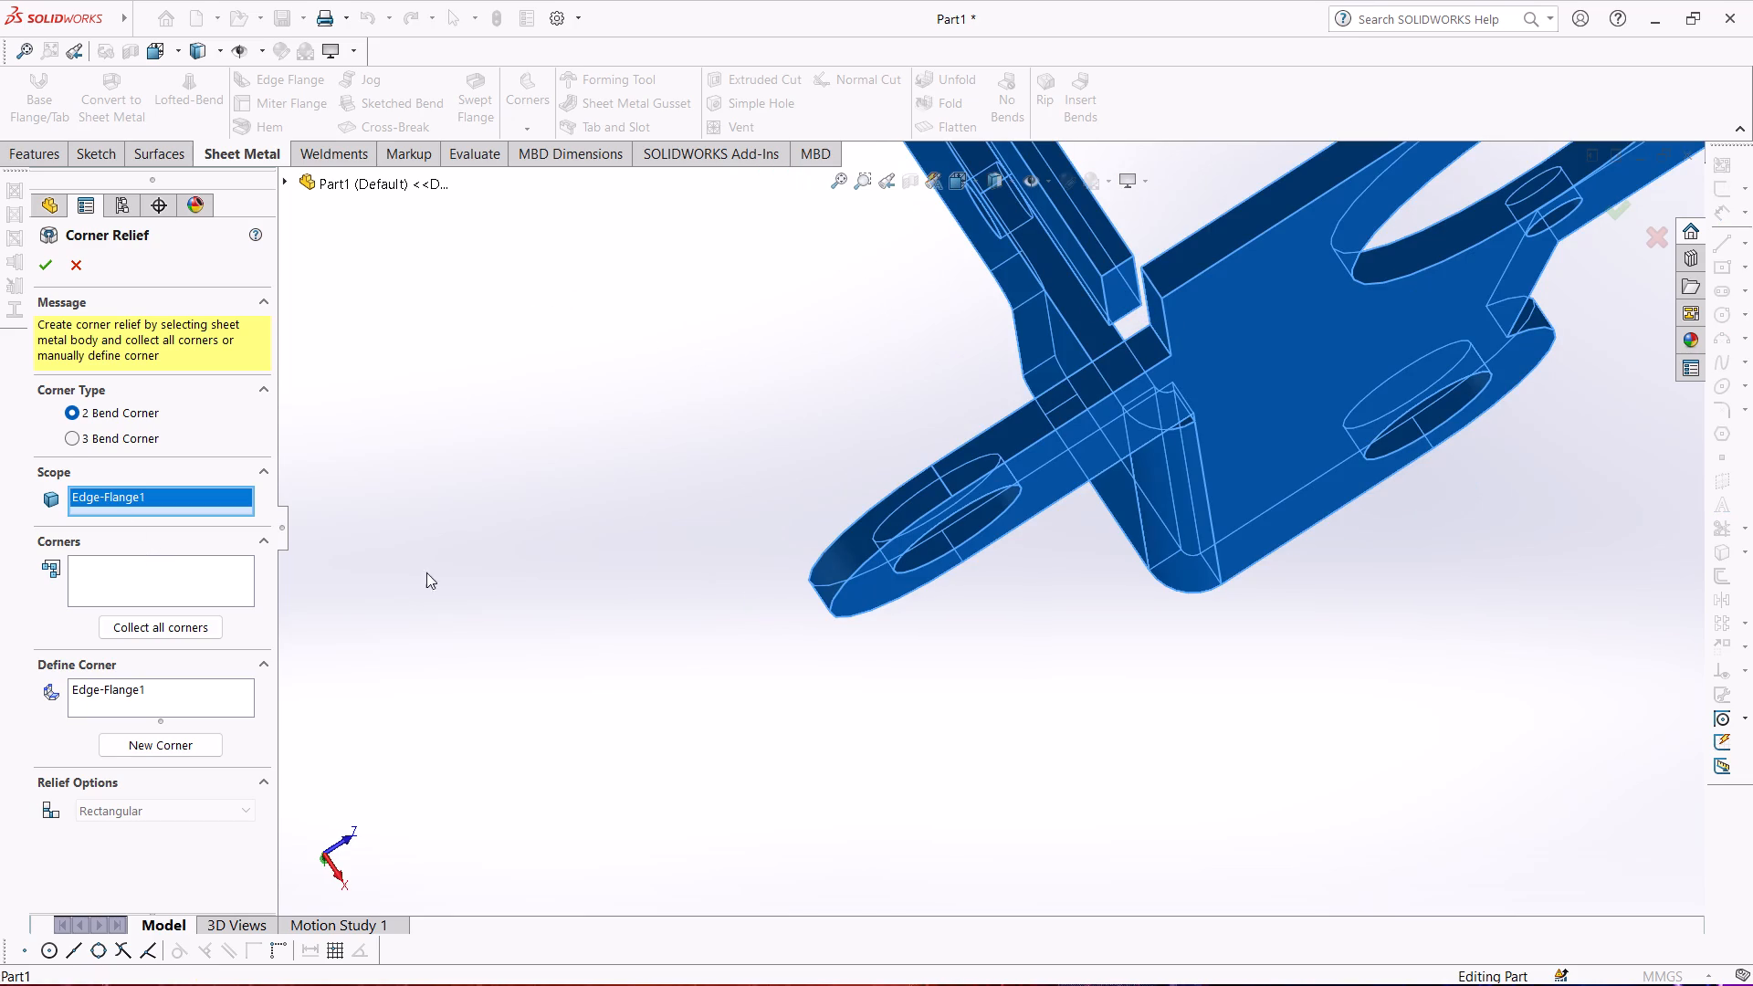
click(1119, 298)
click(1118, 299)
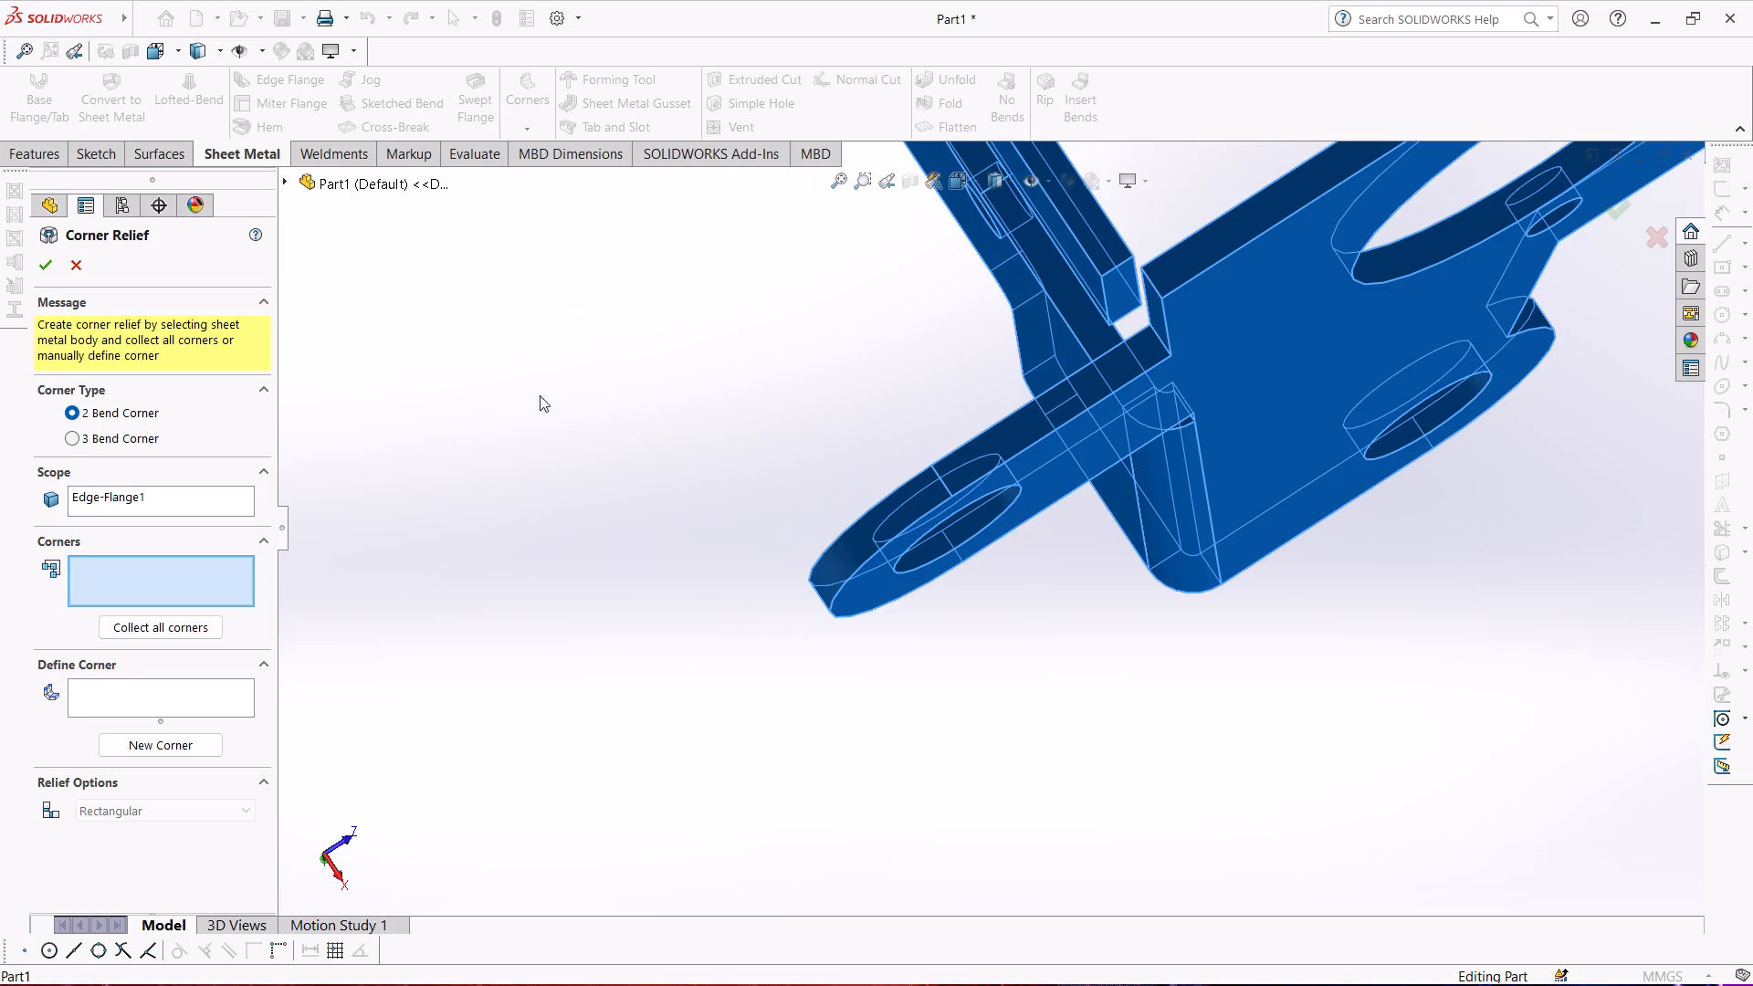
click(130, 622)
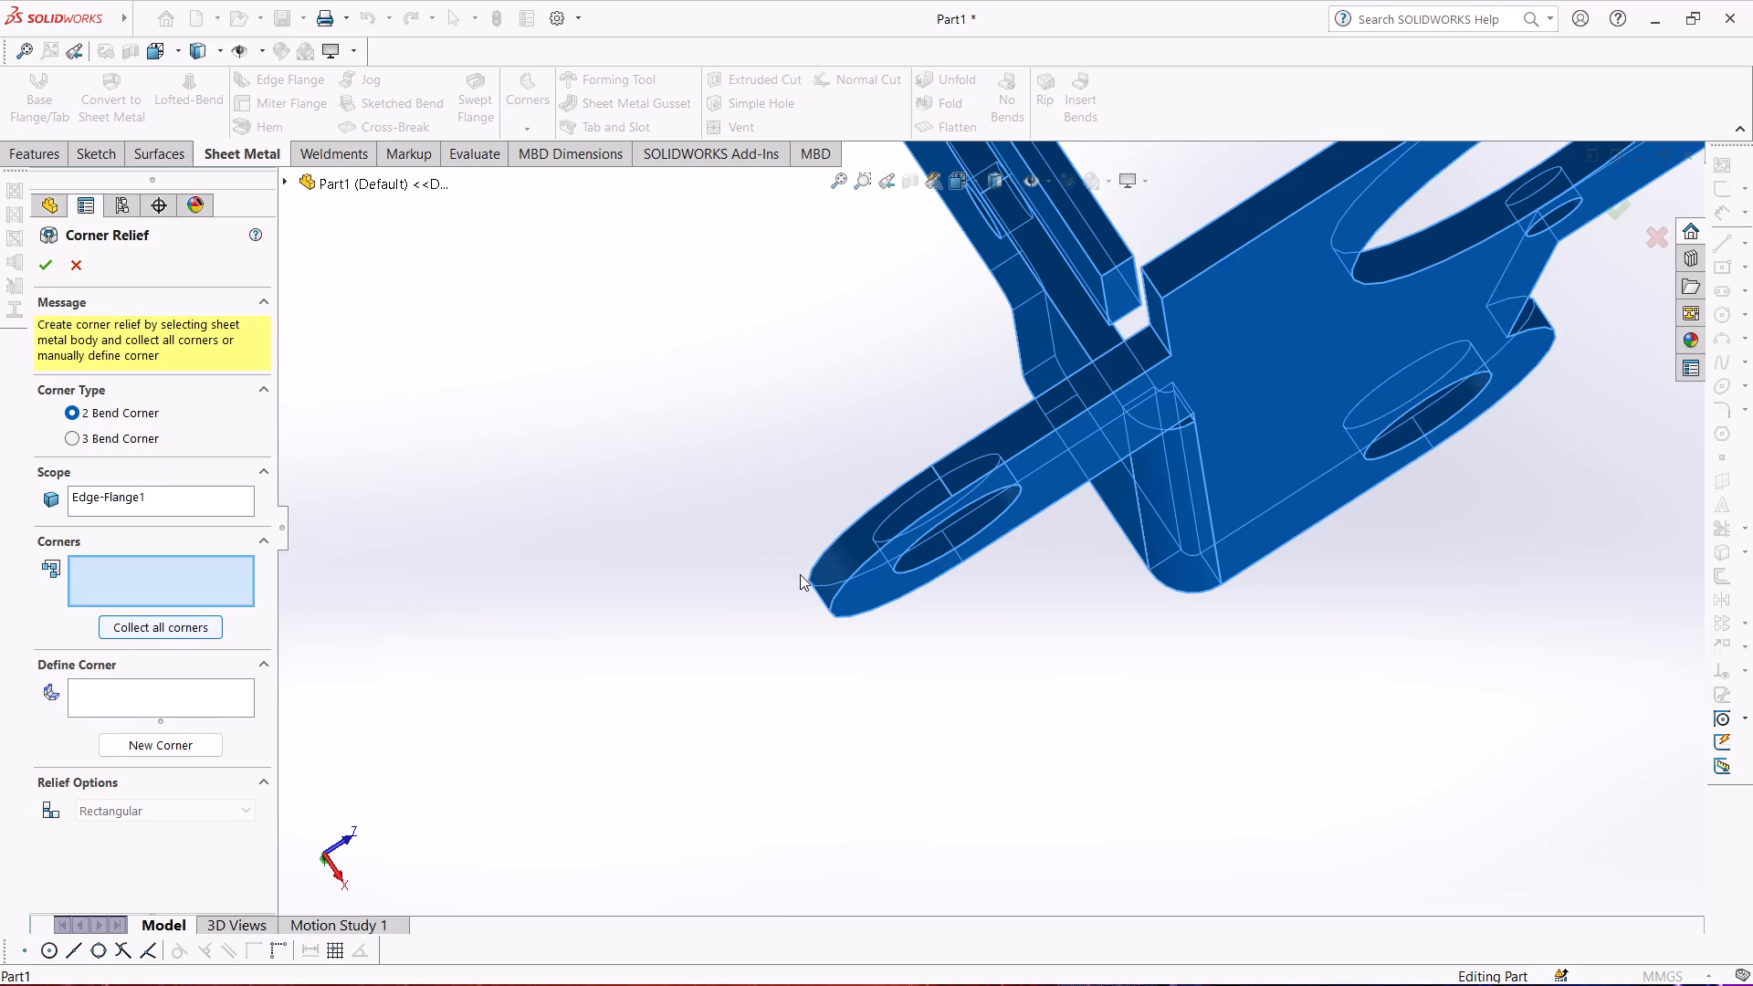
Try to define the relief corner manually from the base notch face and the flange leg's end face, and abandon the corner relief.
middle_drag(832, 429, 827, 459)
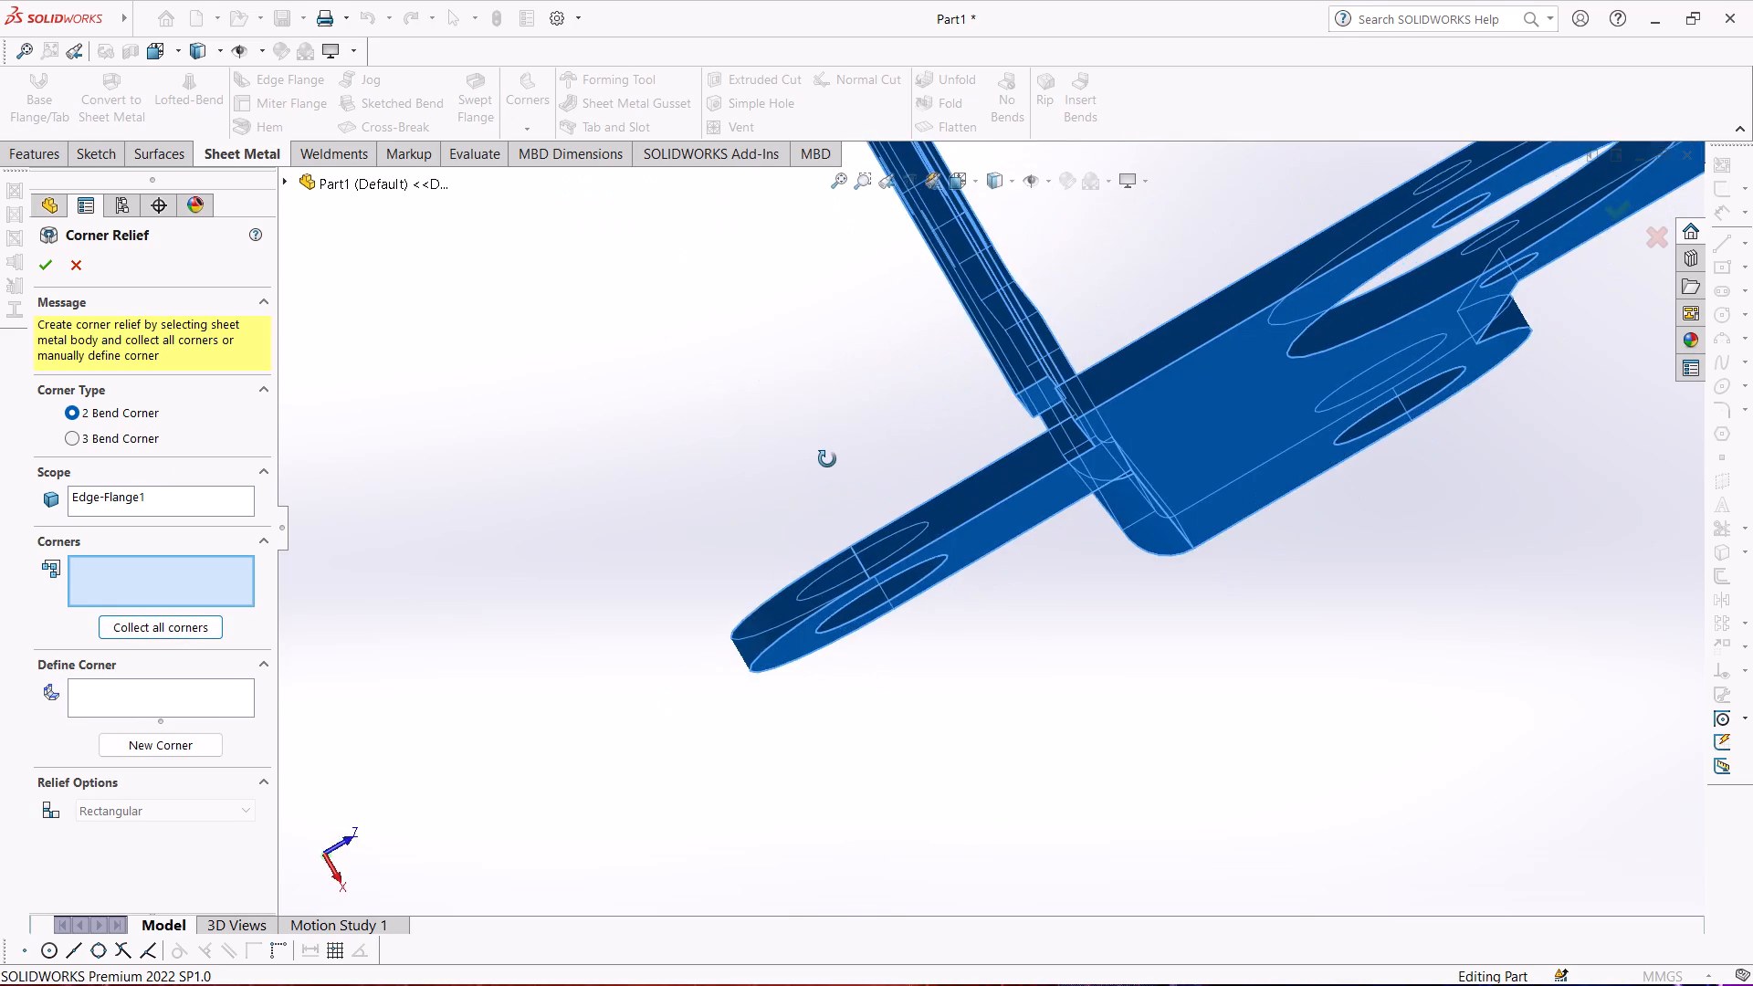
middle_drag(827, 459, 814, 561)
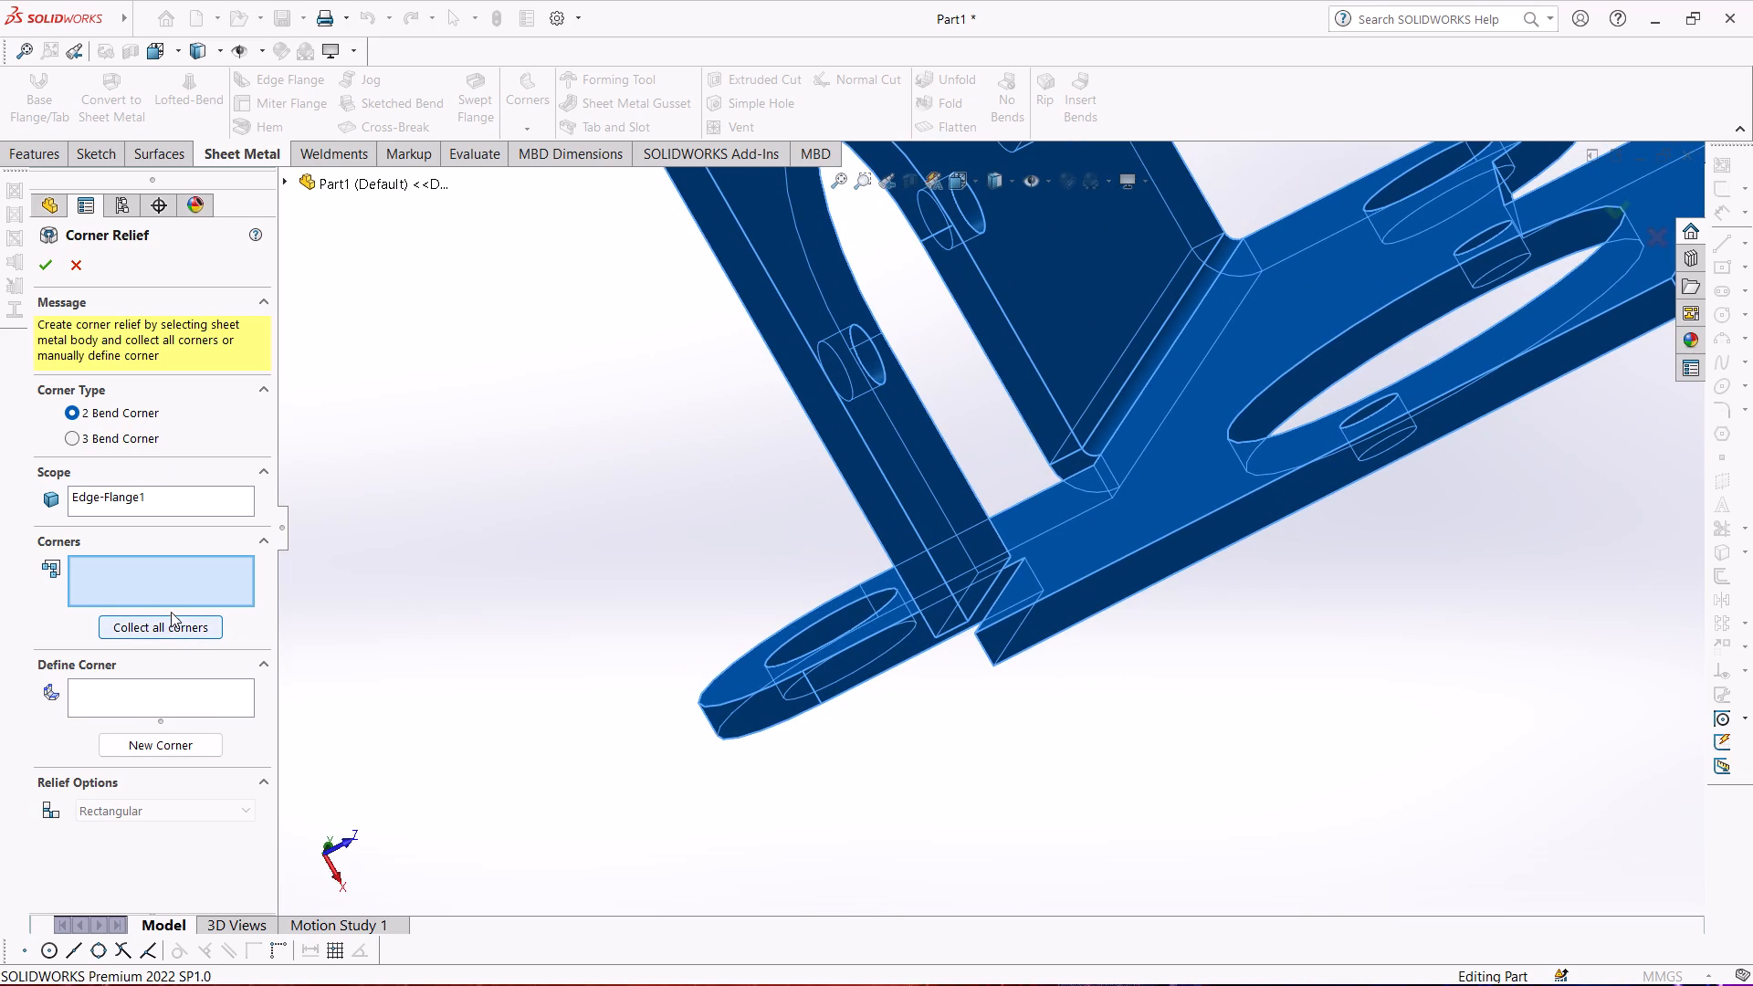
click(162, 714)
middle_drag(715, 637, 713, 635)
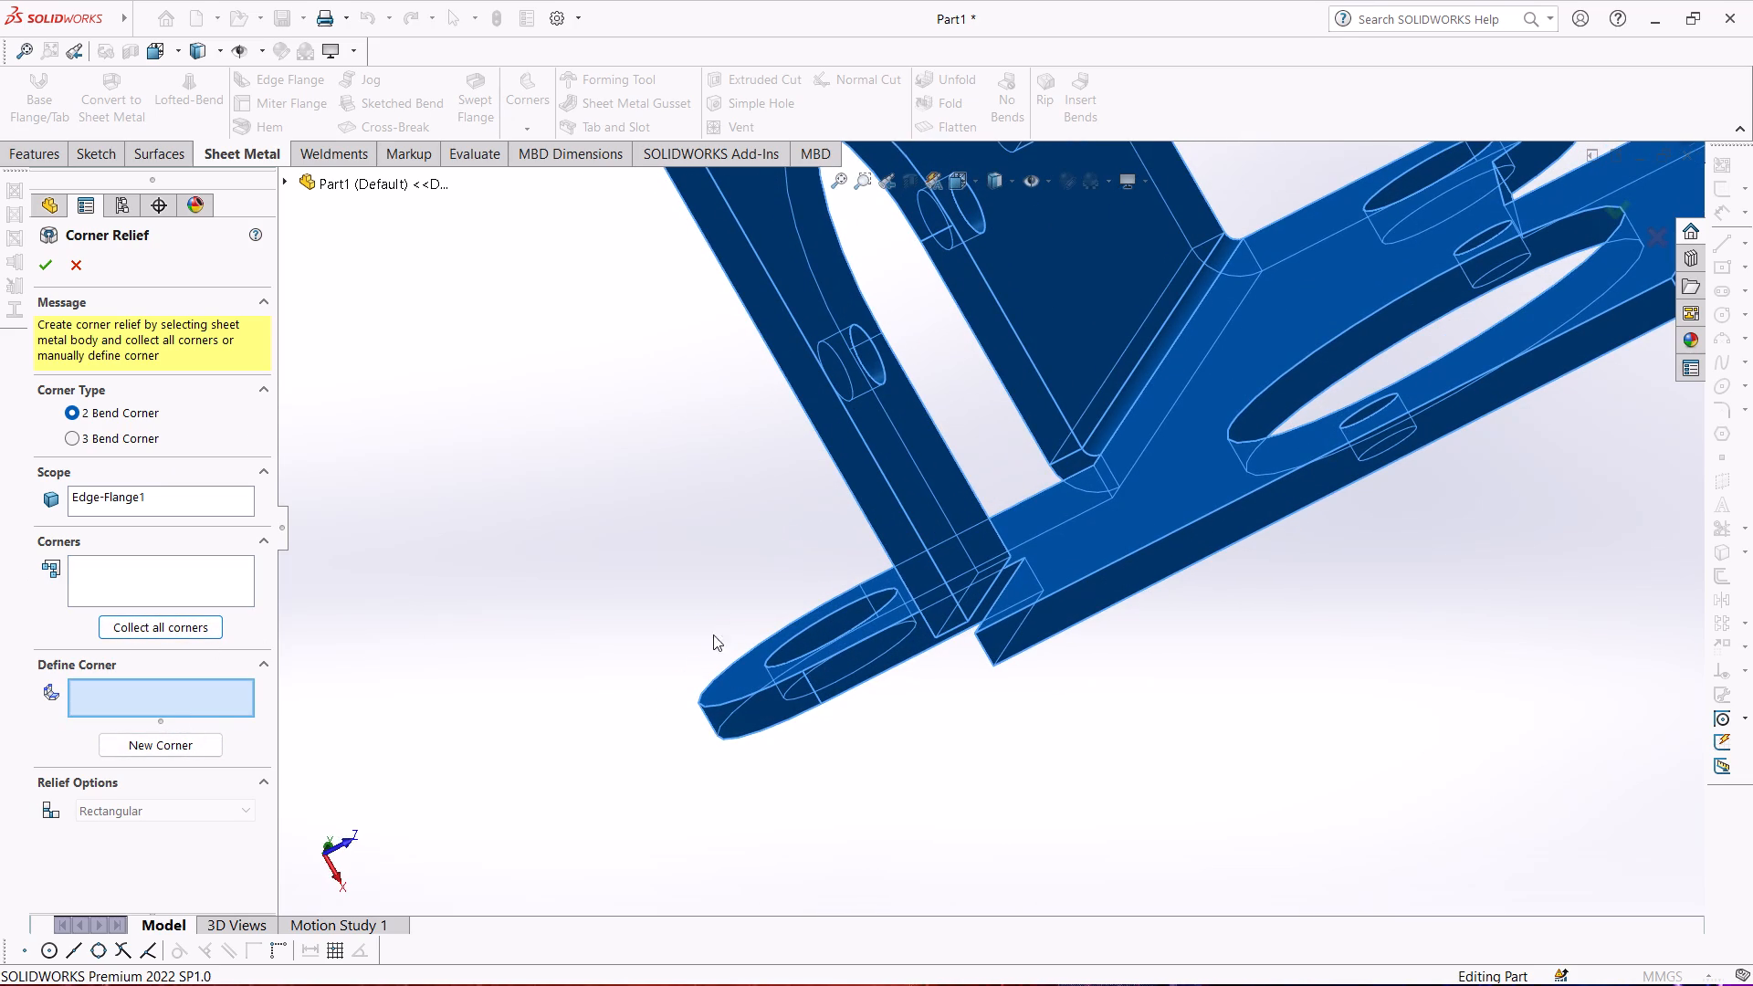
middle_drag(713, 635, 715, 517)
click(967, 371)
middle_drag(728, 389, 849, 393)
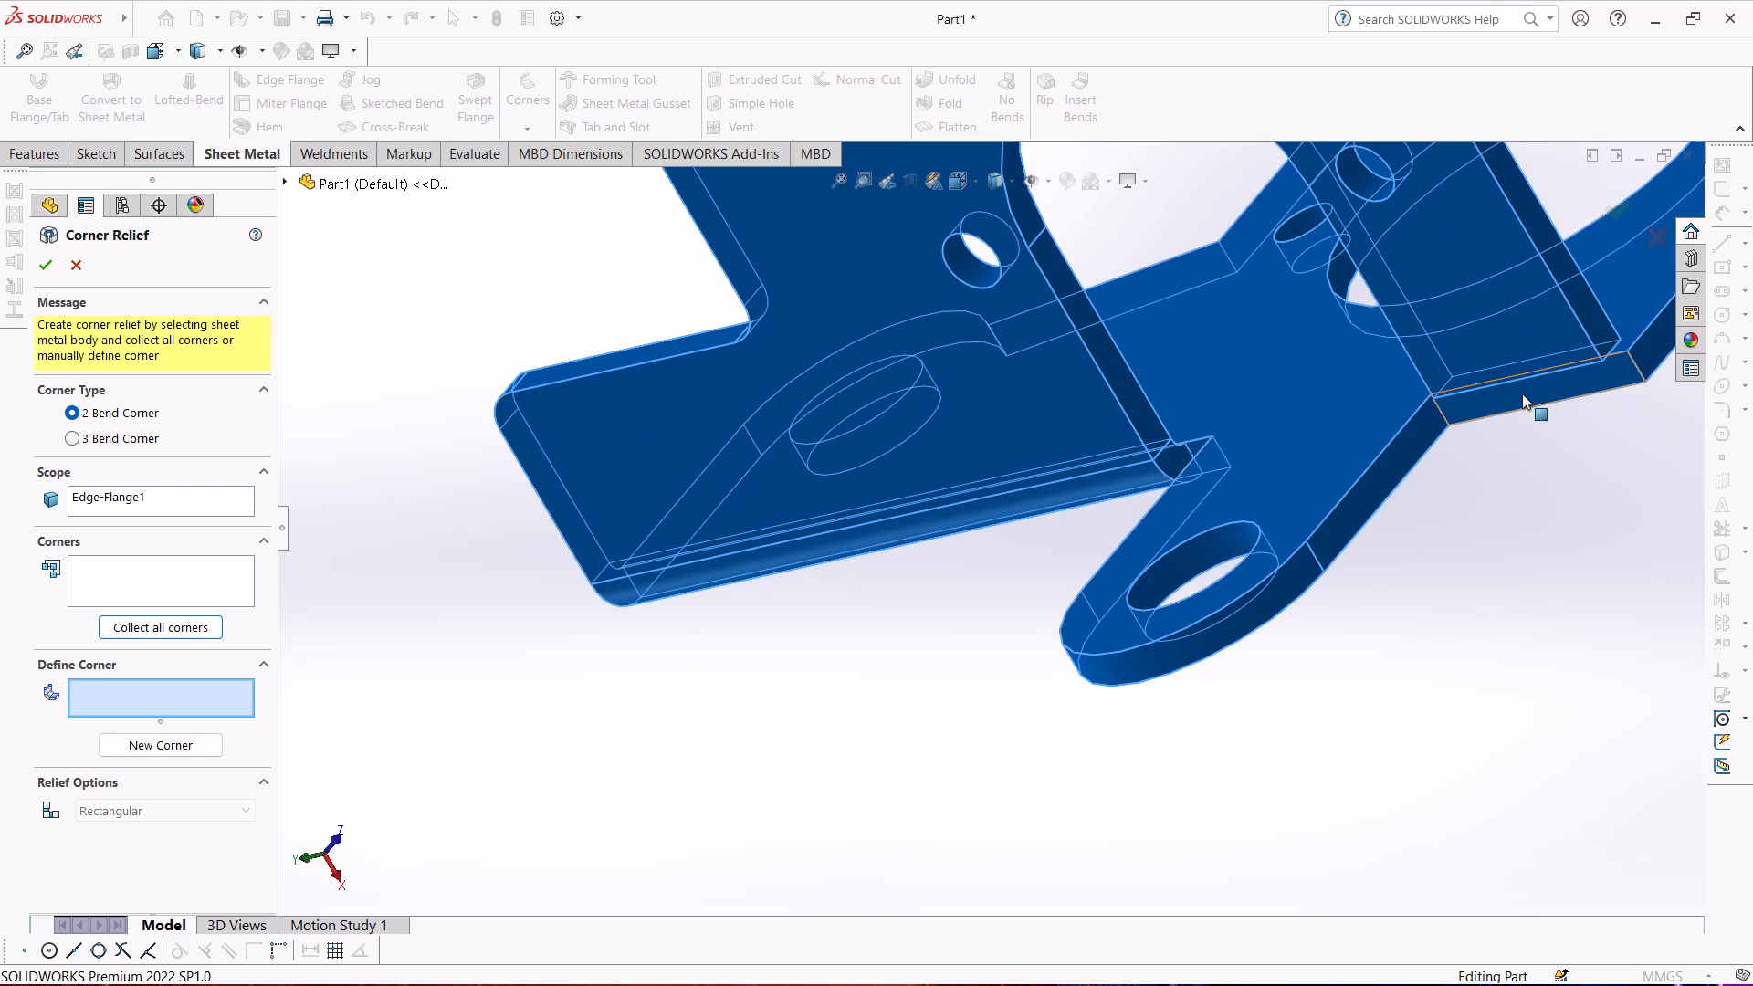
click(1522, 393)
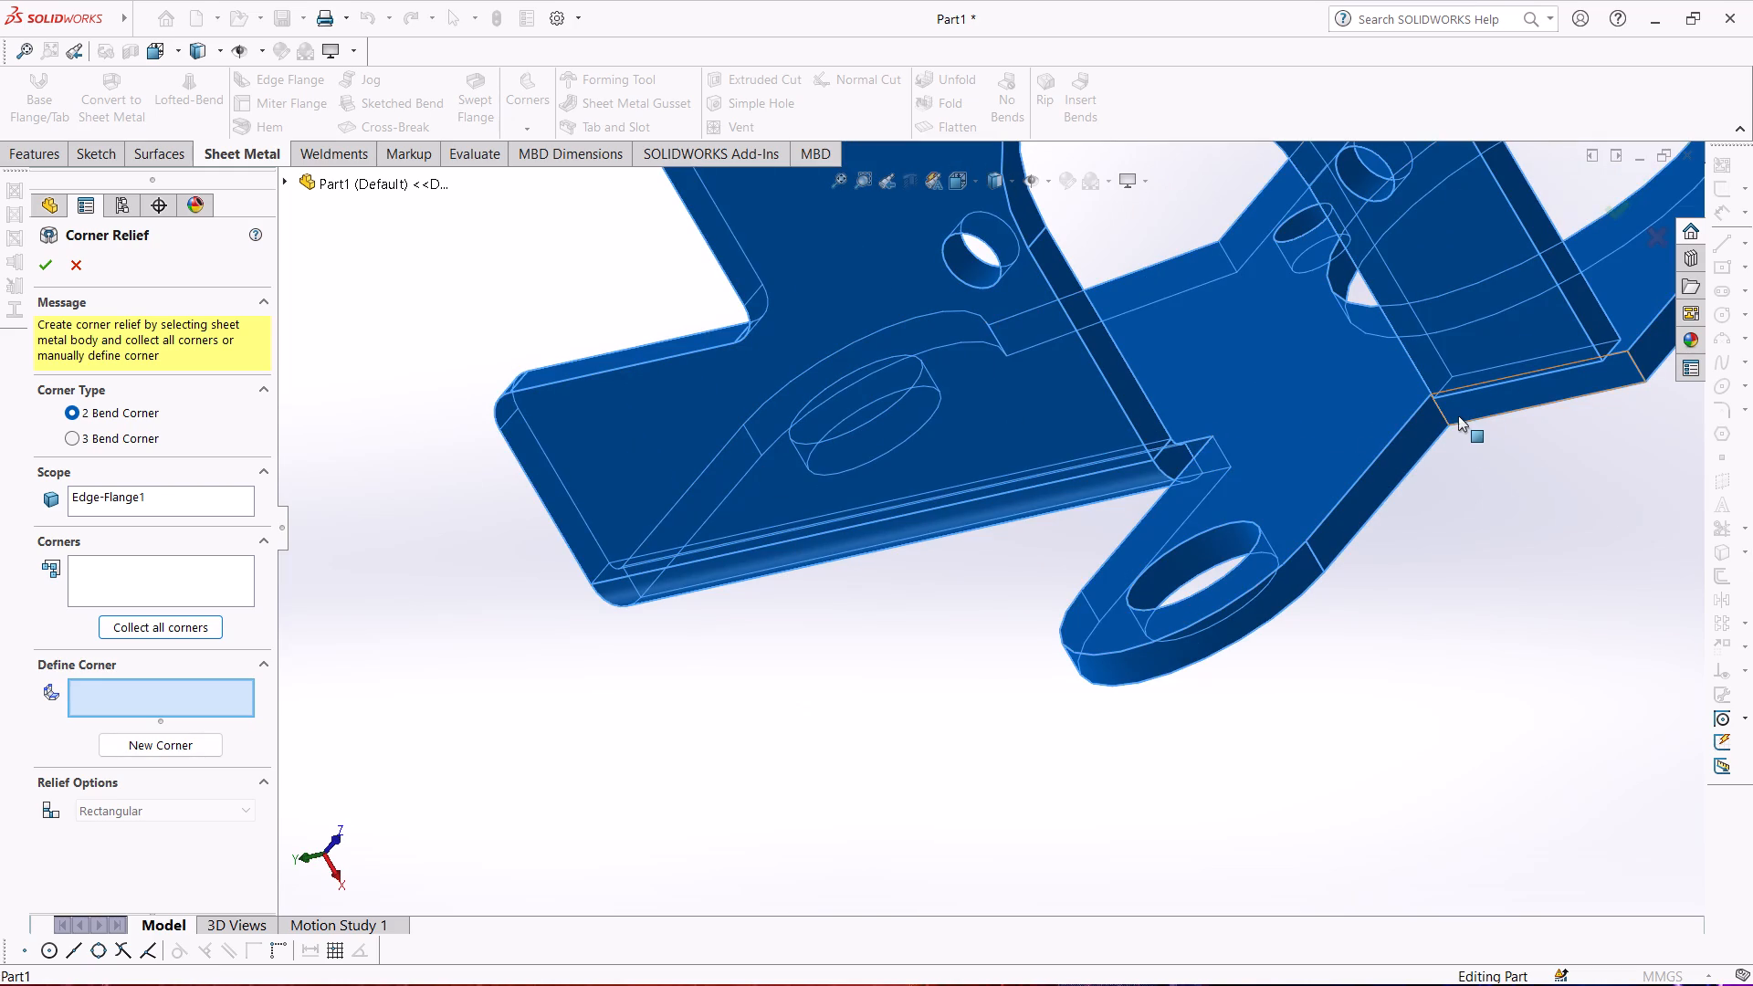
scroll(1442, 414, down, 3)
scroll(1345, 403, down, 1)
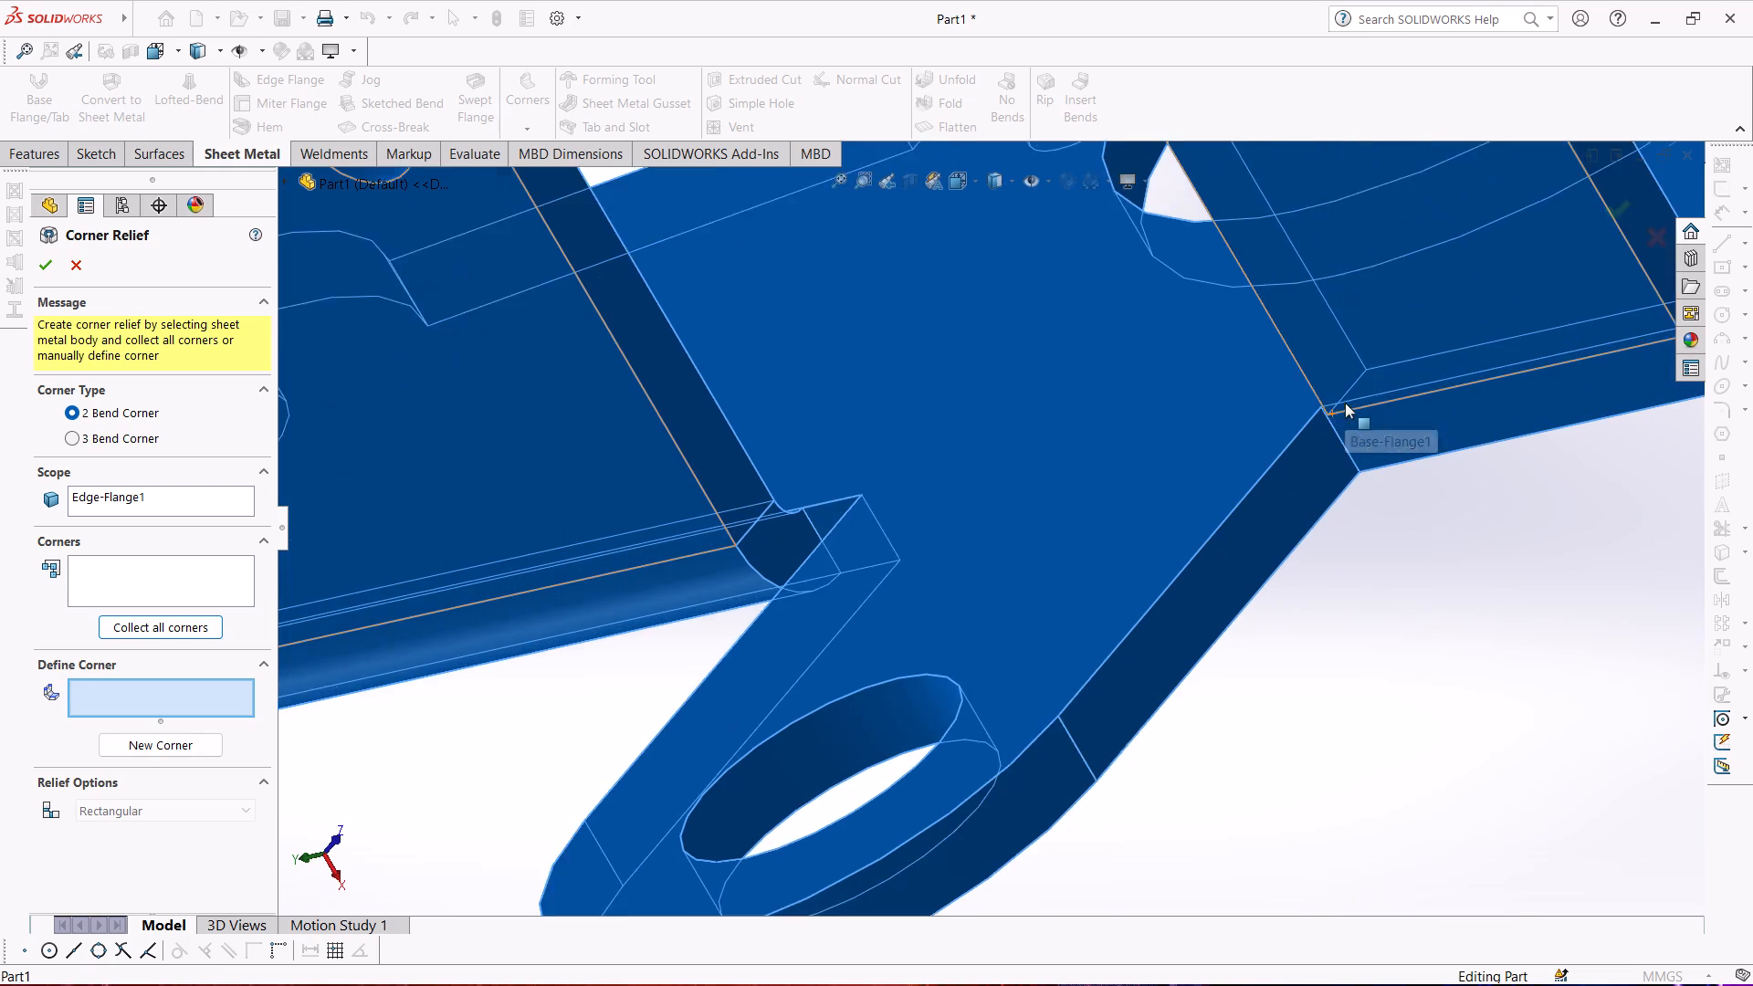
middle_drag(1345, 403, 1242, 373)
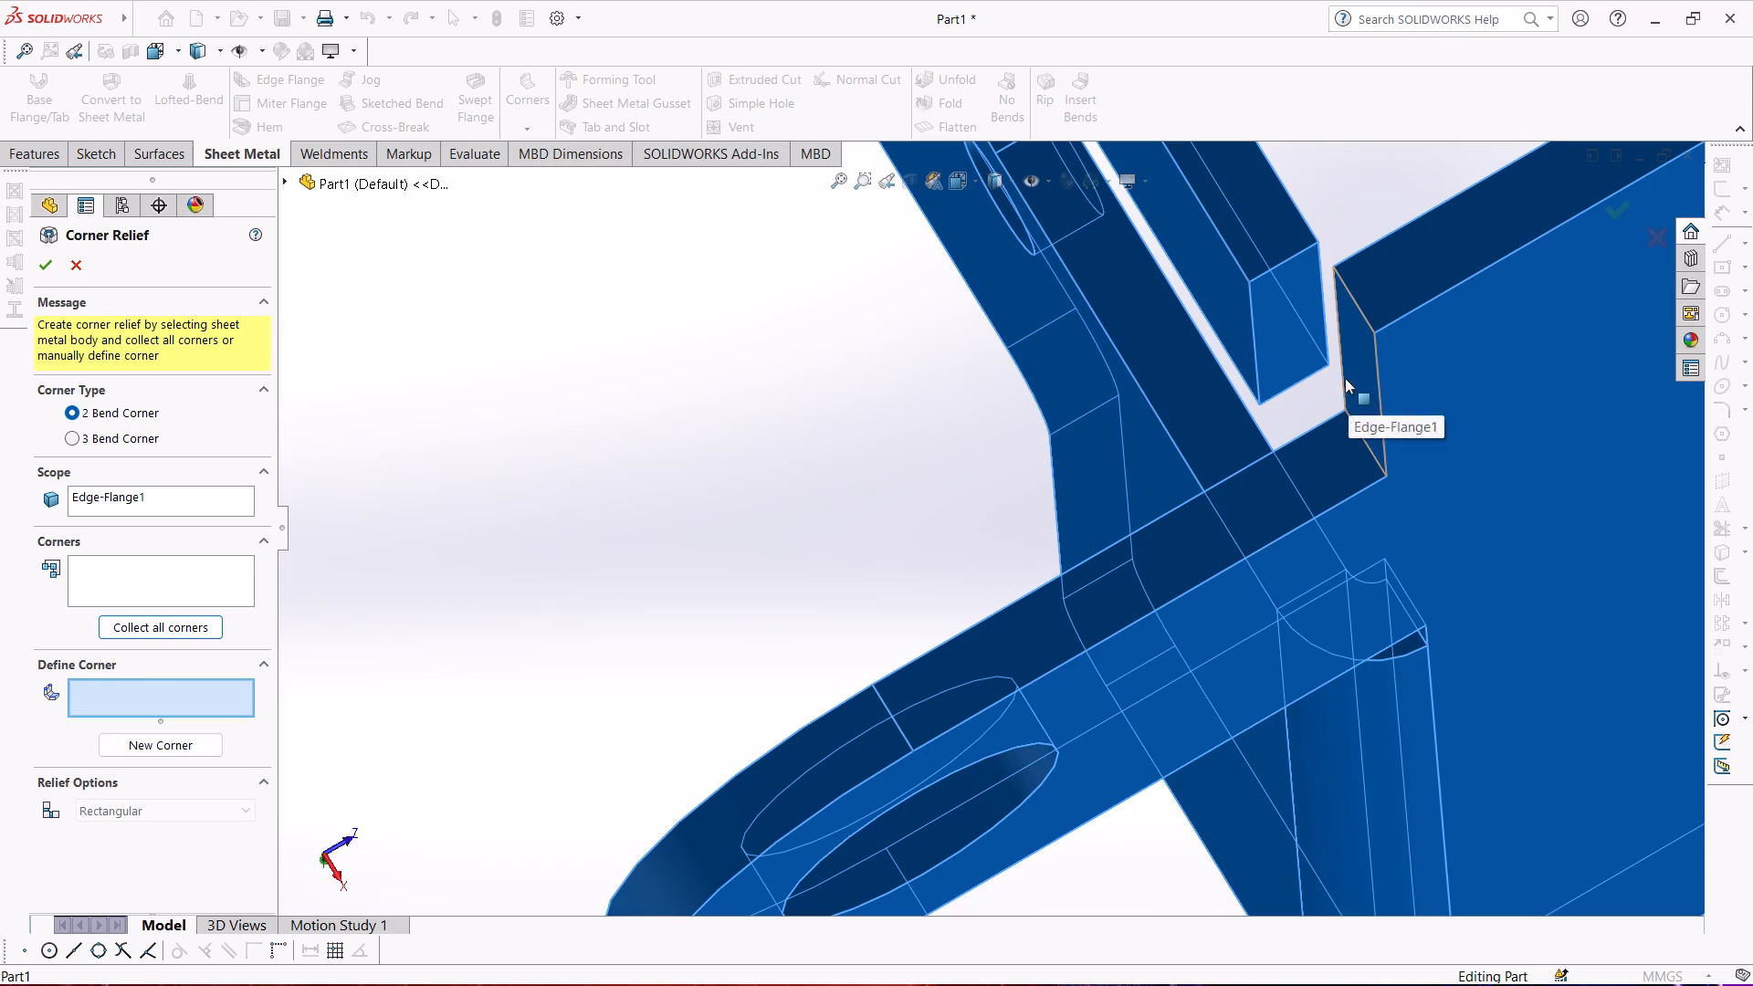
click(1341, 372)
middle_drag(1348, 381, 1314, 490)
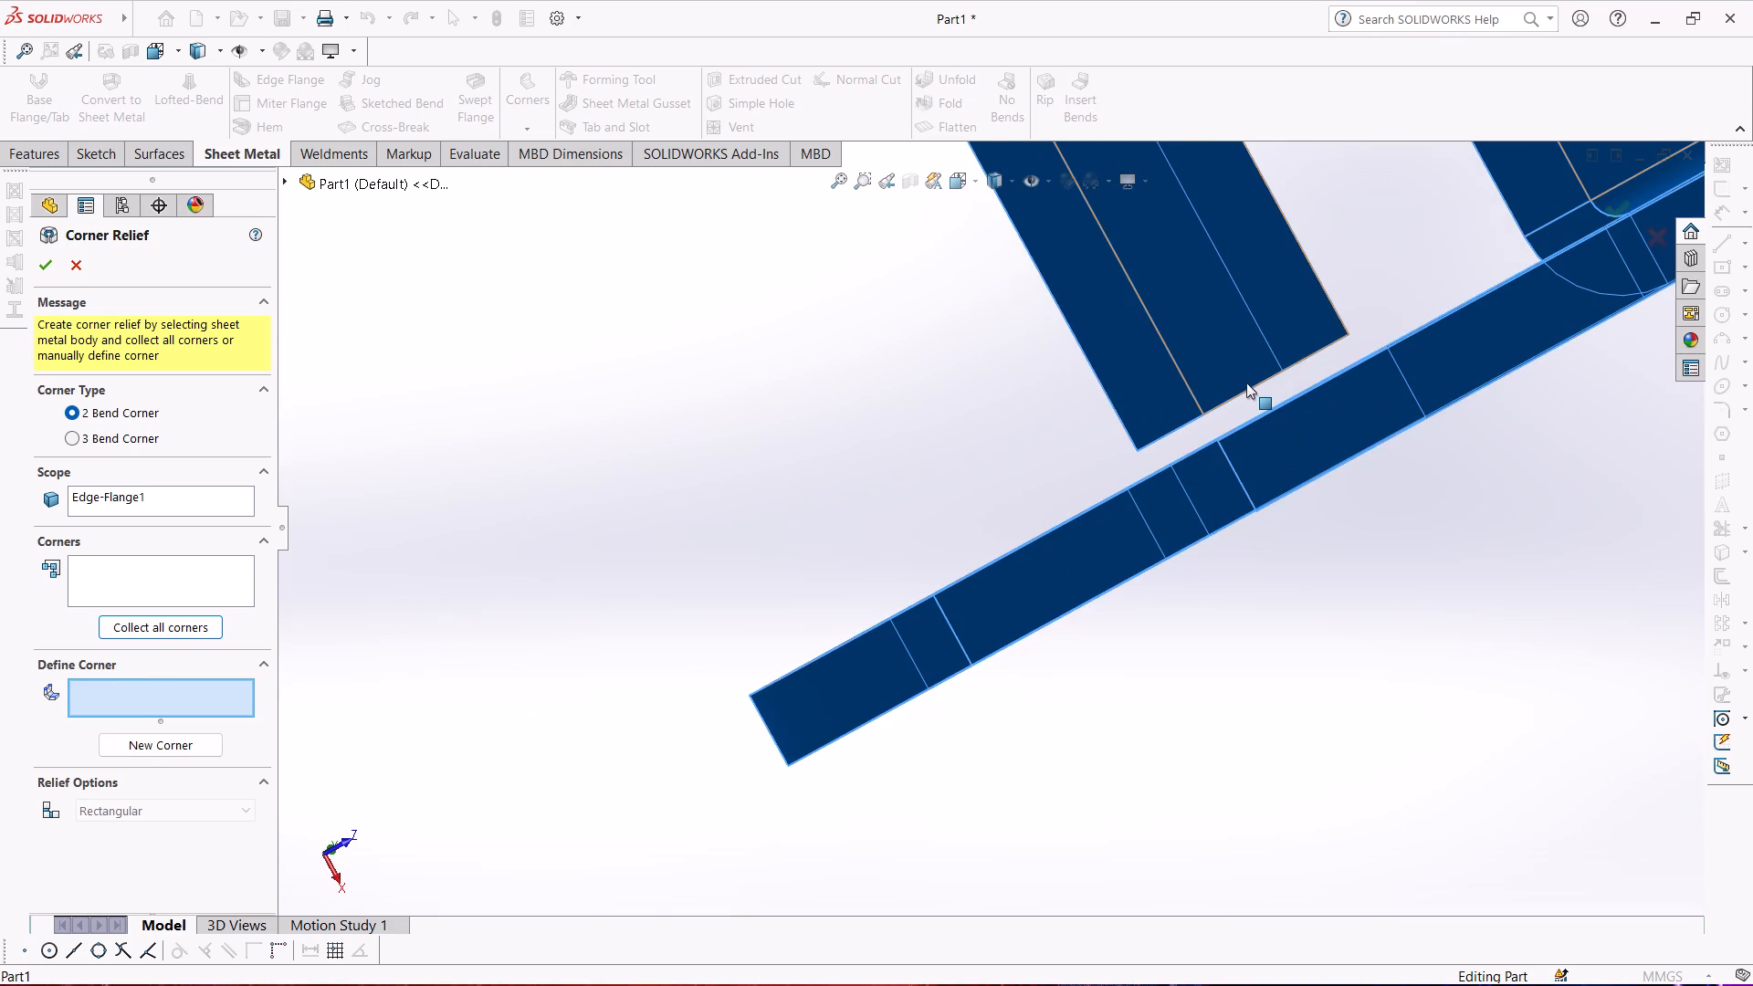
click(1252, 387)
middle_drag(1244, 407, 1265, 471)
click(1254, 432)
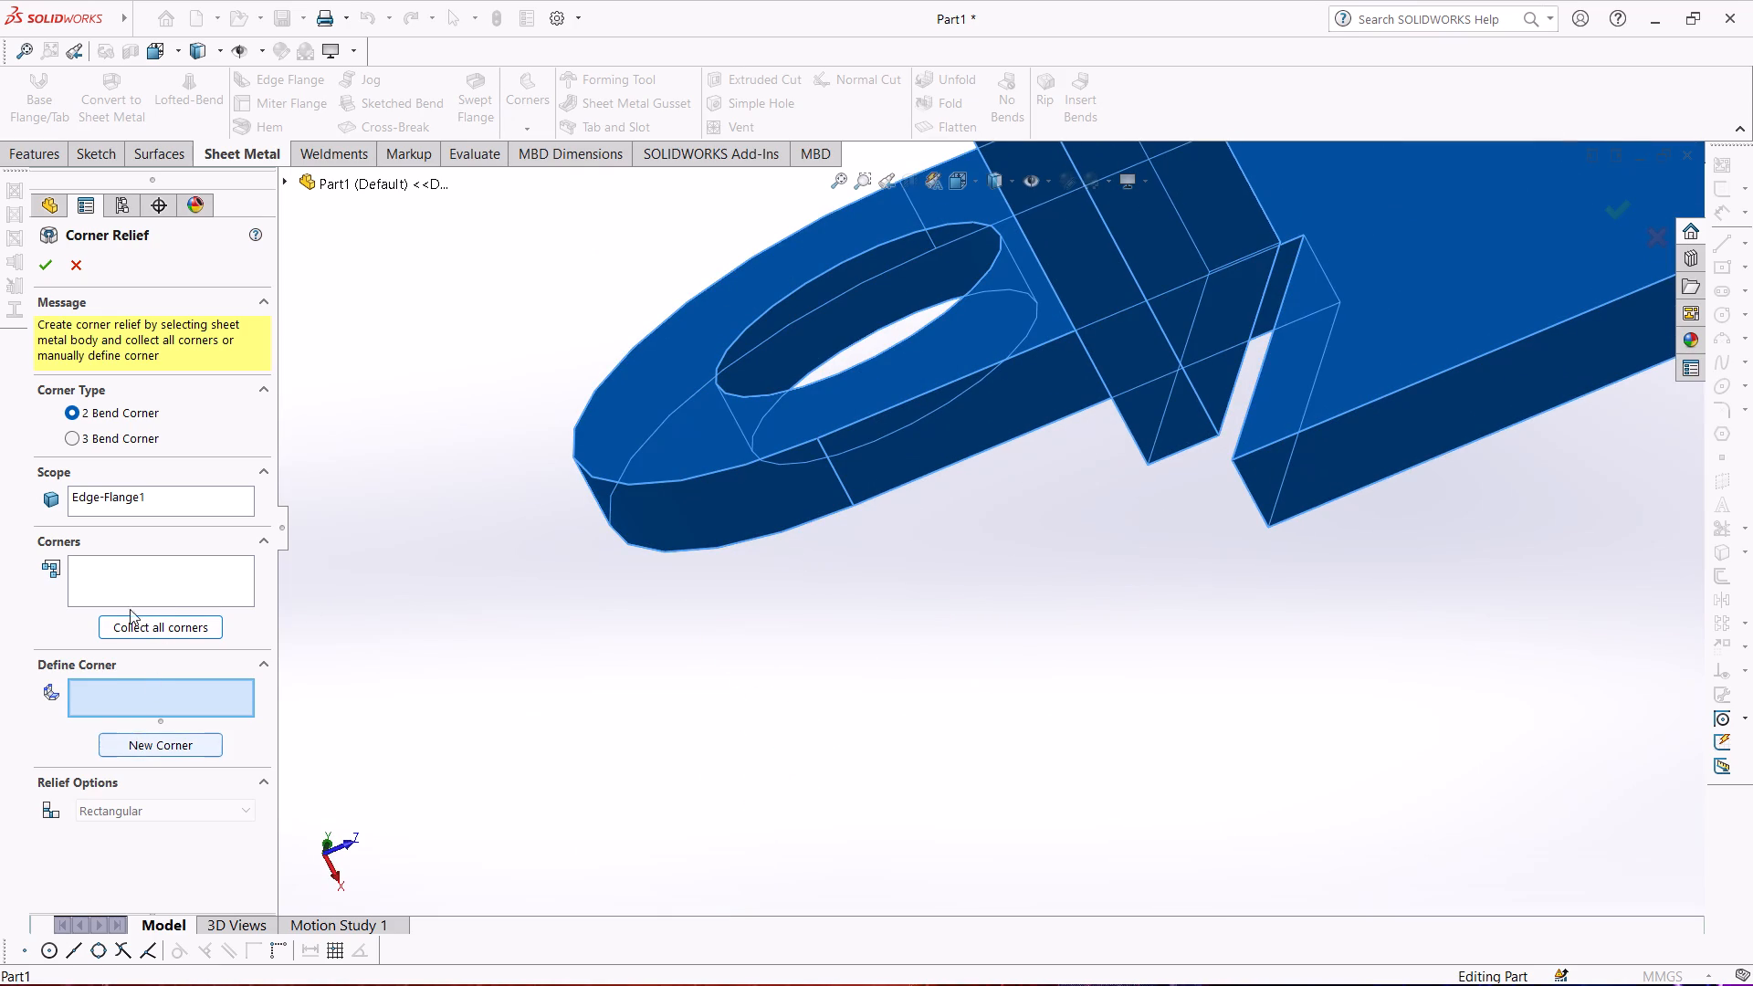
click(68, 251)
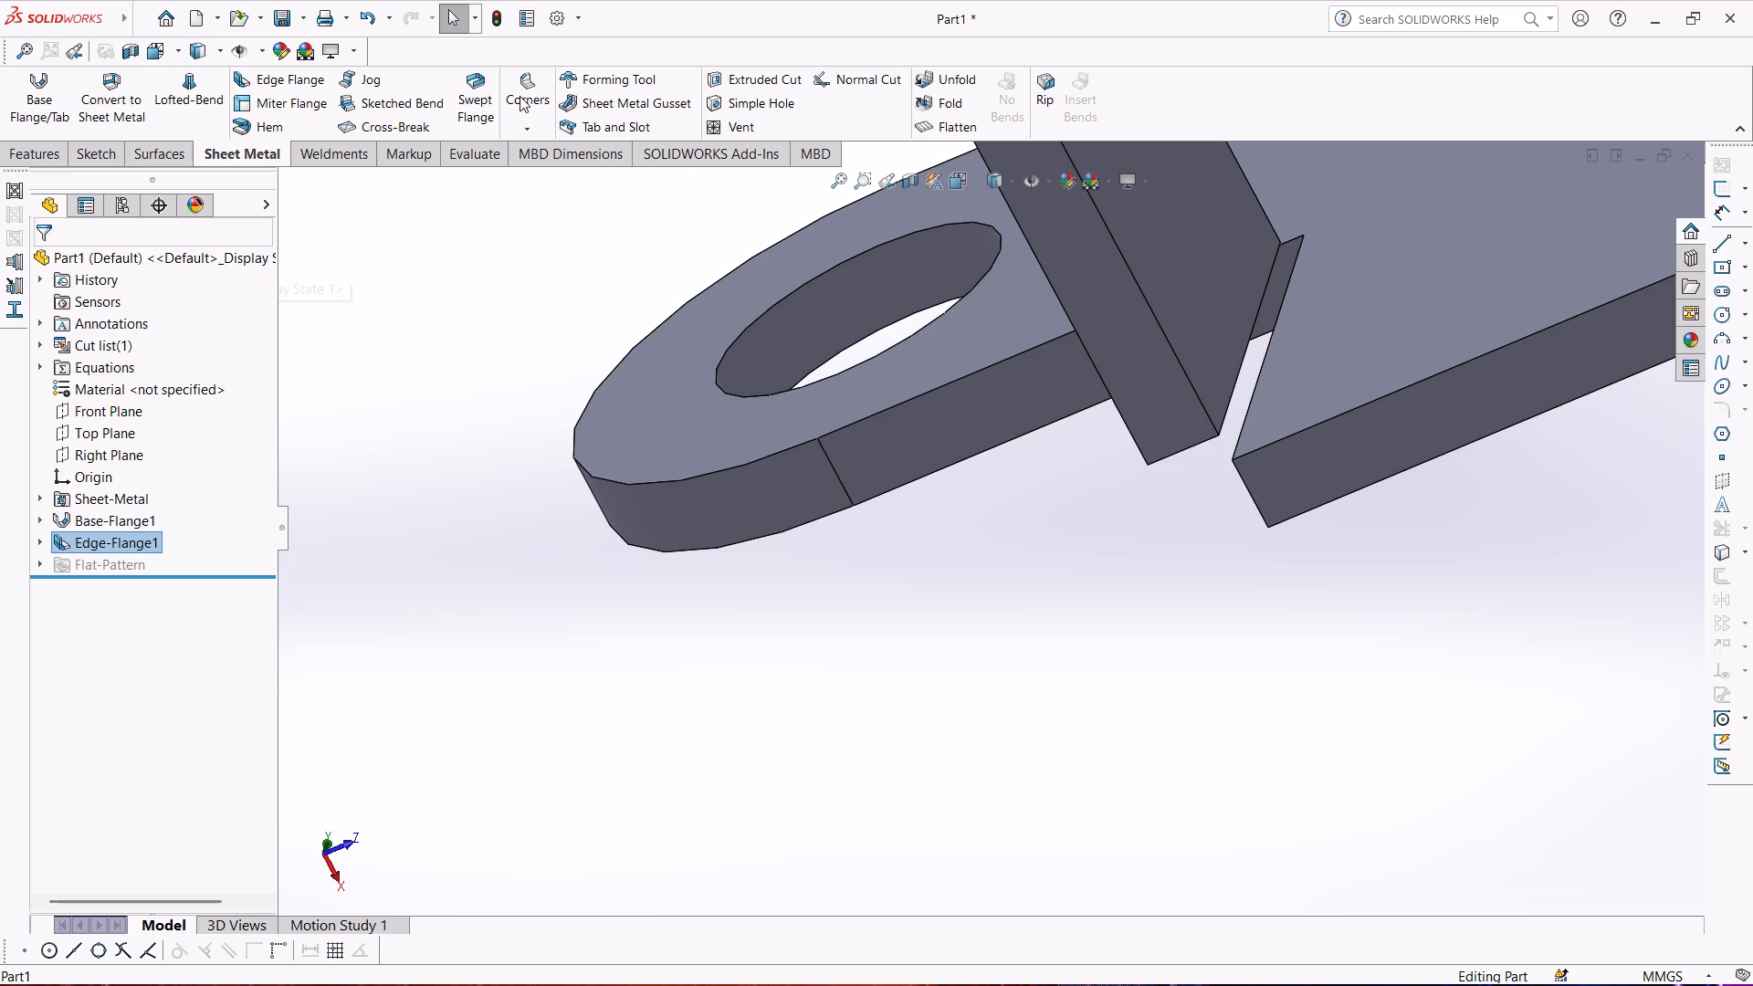
Review the available corner treatments and examine the gap between the narrow flange leg and the base flange's notch.
click(520, 121)
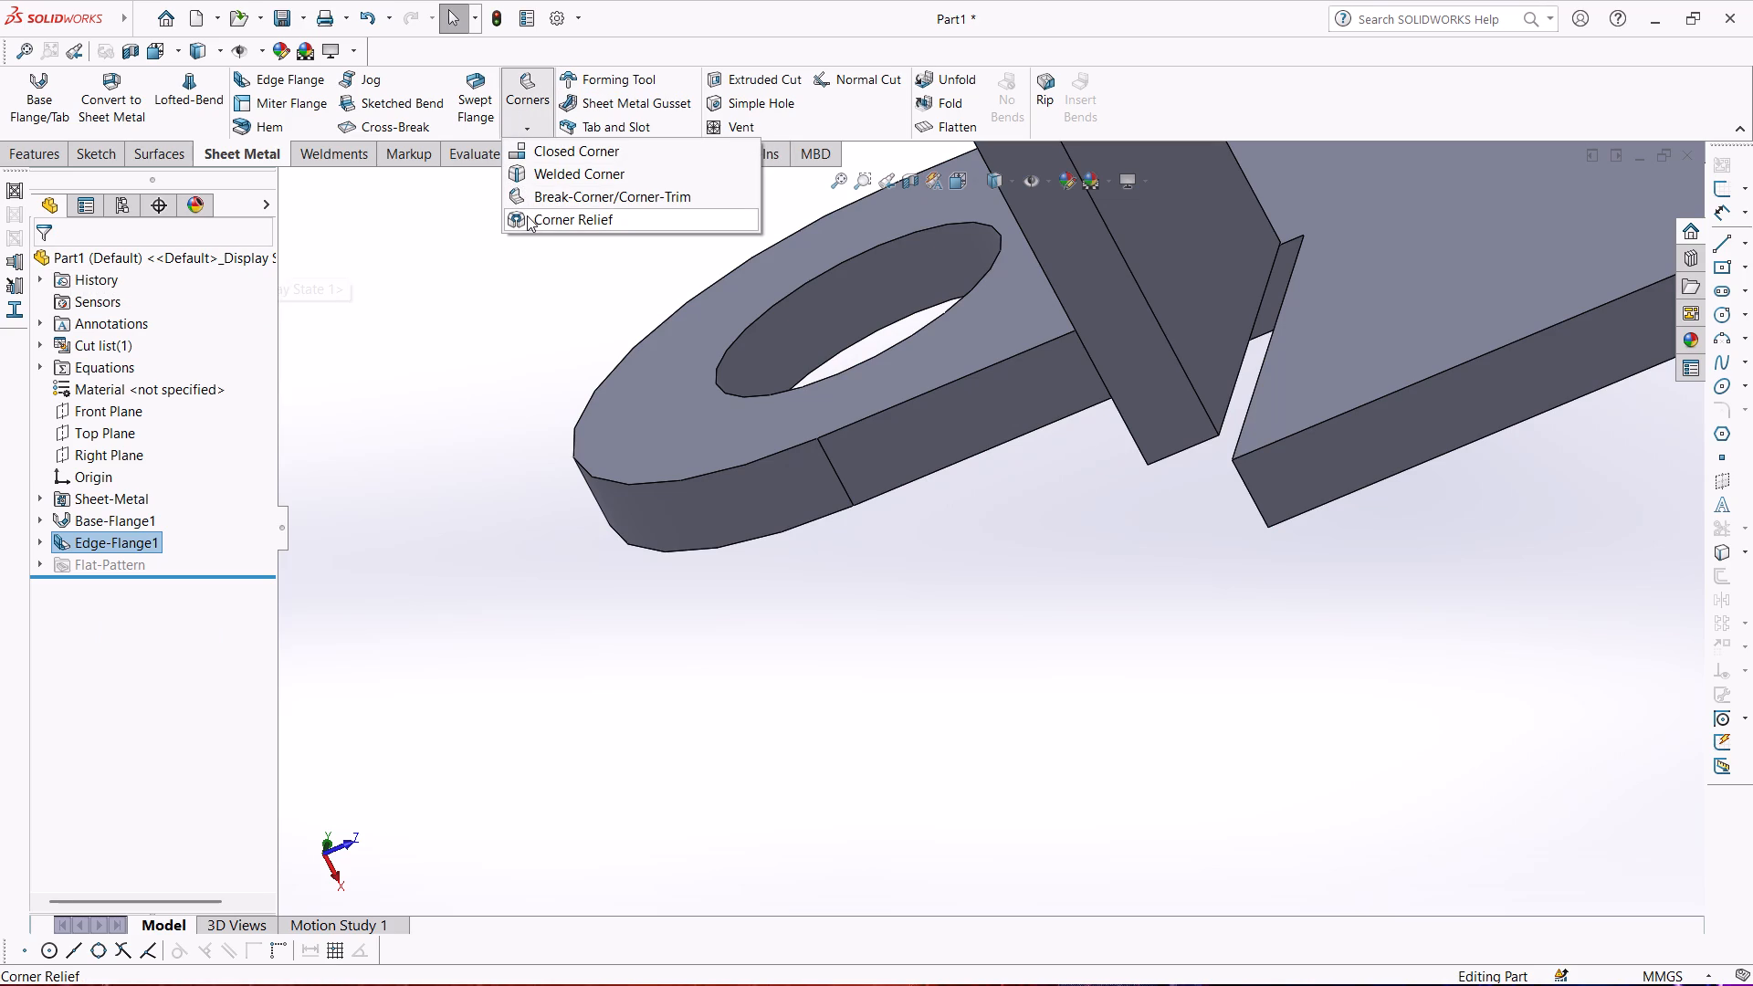
middle_drag(779, 433, 814, 393)
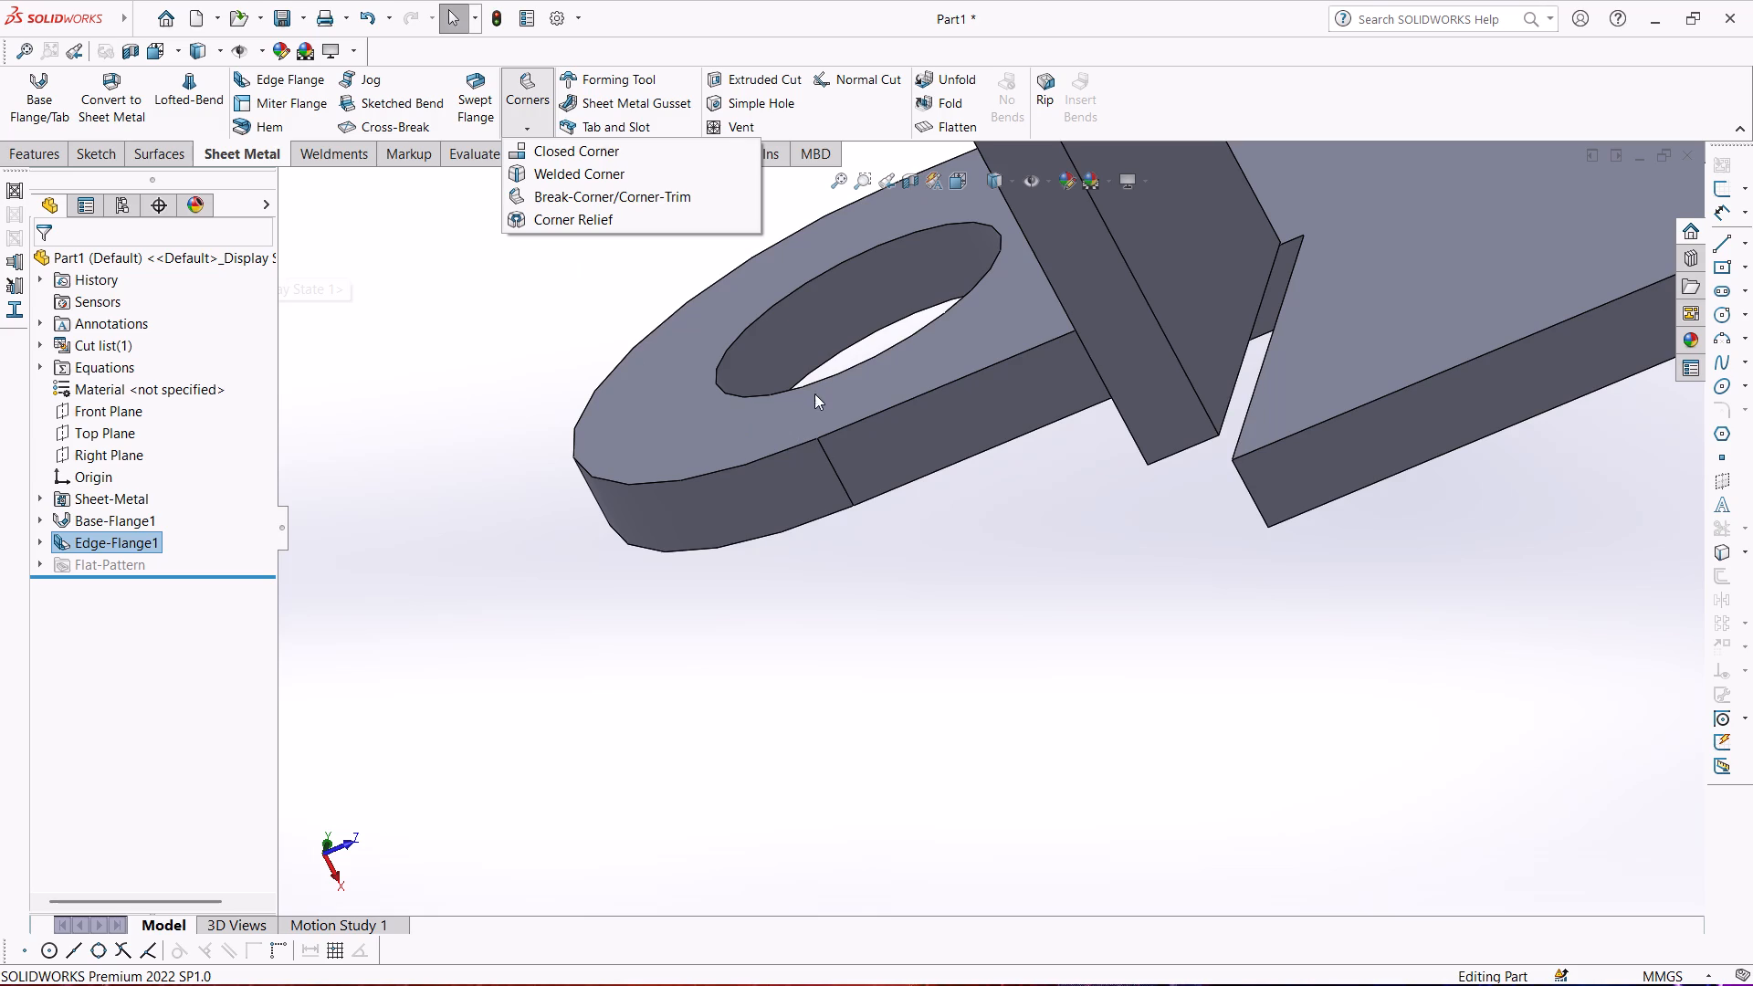
middle_drag(814, 393, 846, 352)
middle_drag(1214, 586, 1244, 530)
click(419, 284)
middle_drag(772, 516, 804, 455)
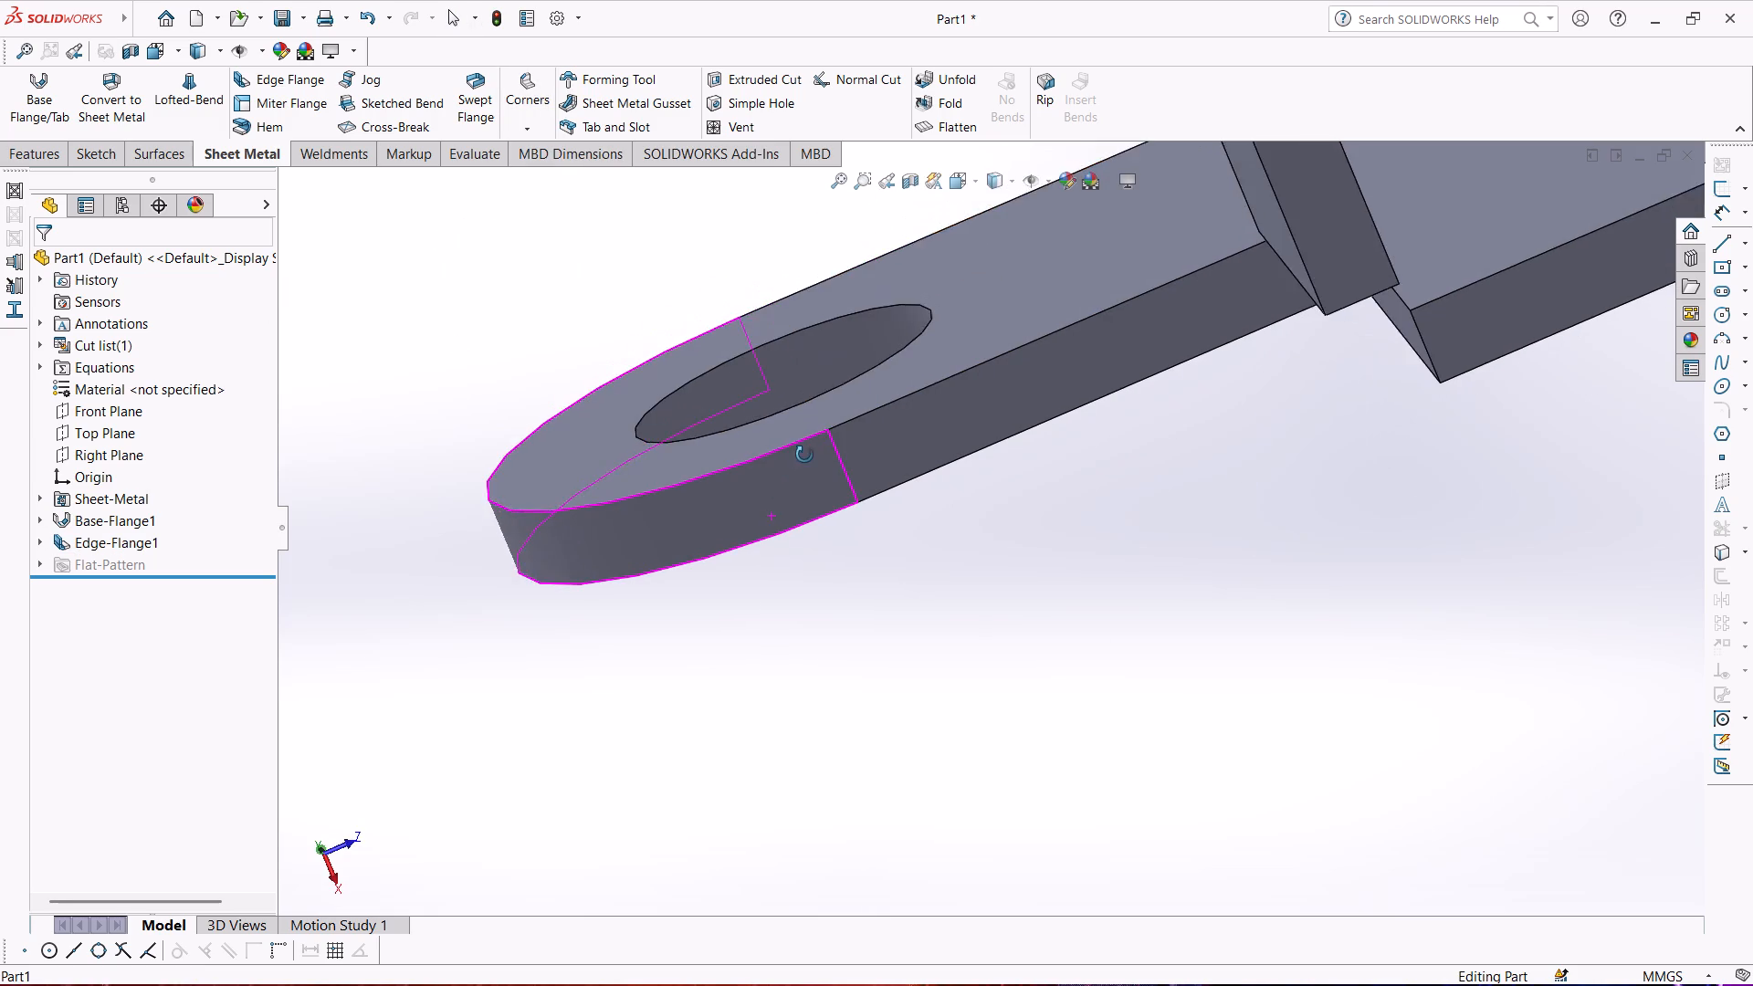
middle_drag(804, 455, 825, 540)
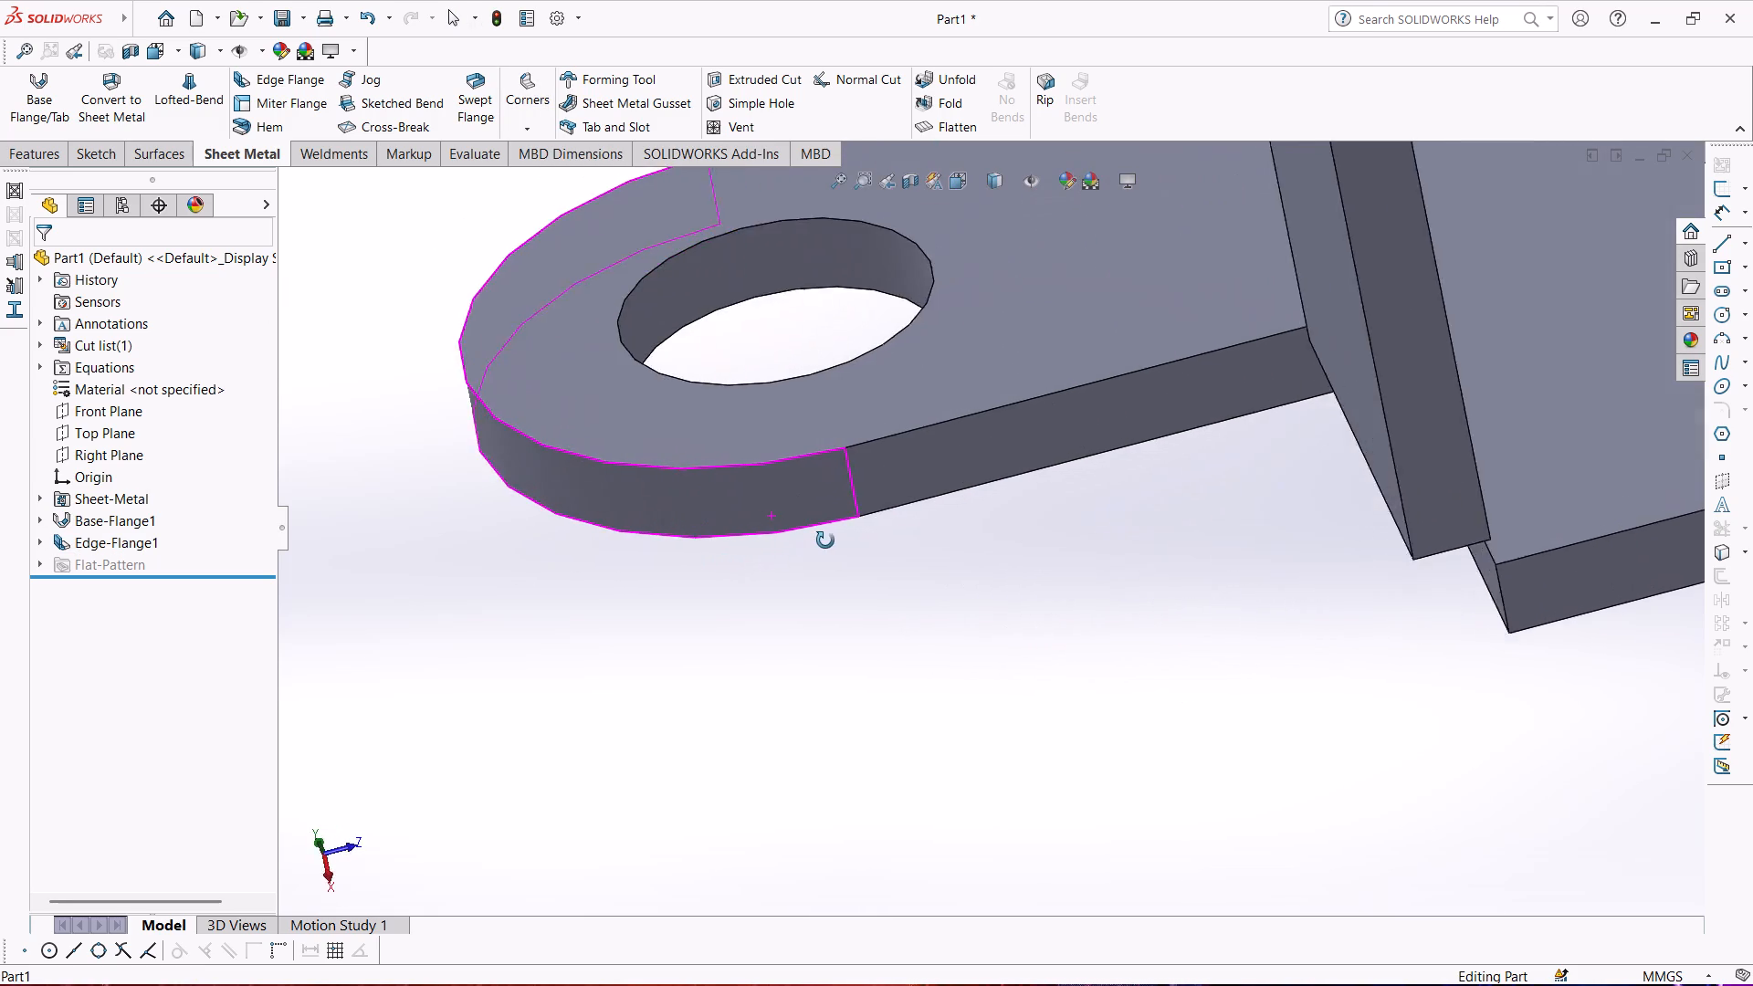
middle_drag(825, 540, 836, 447)
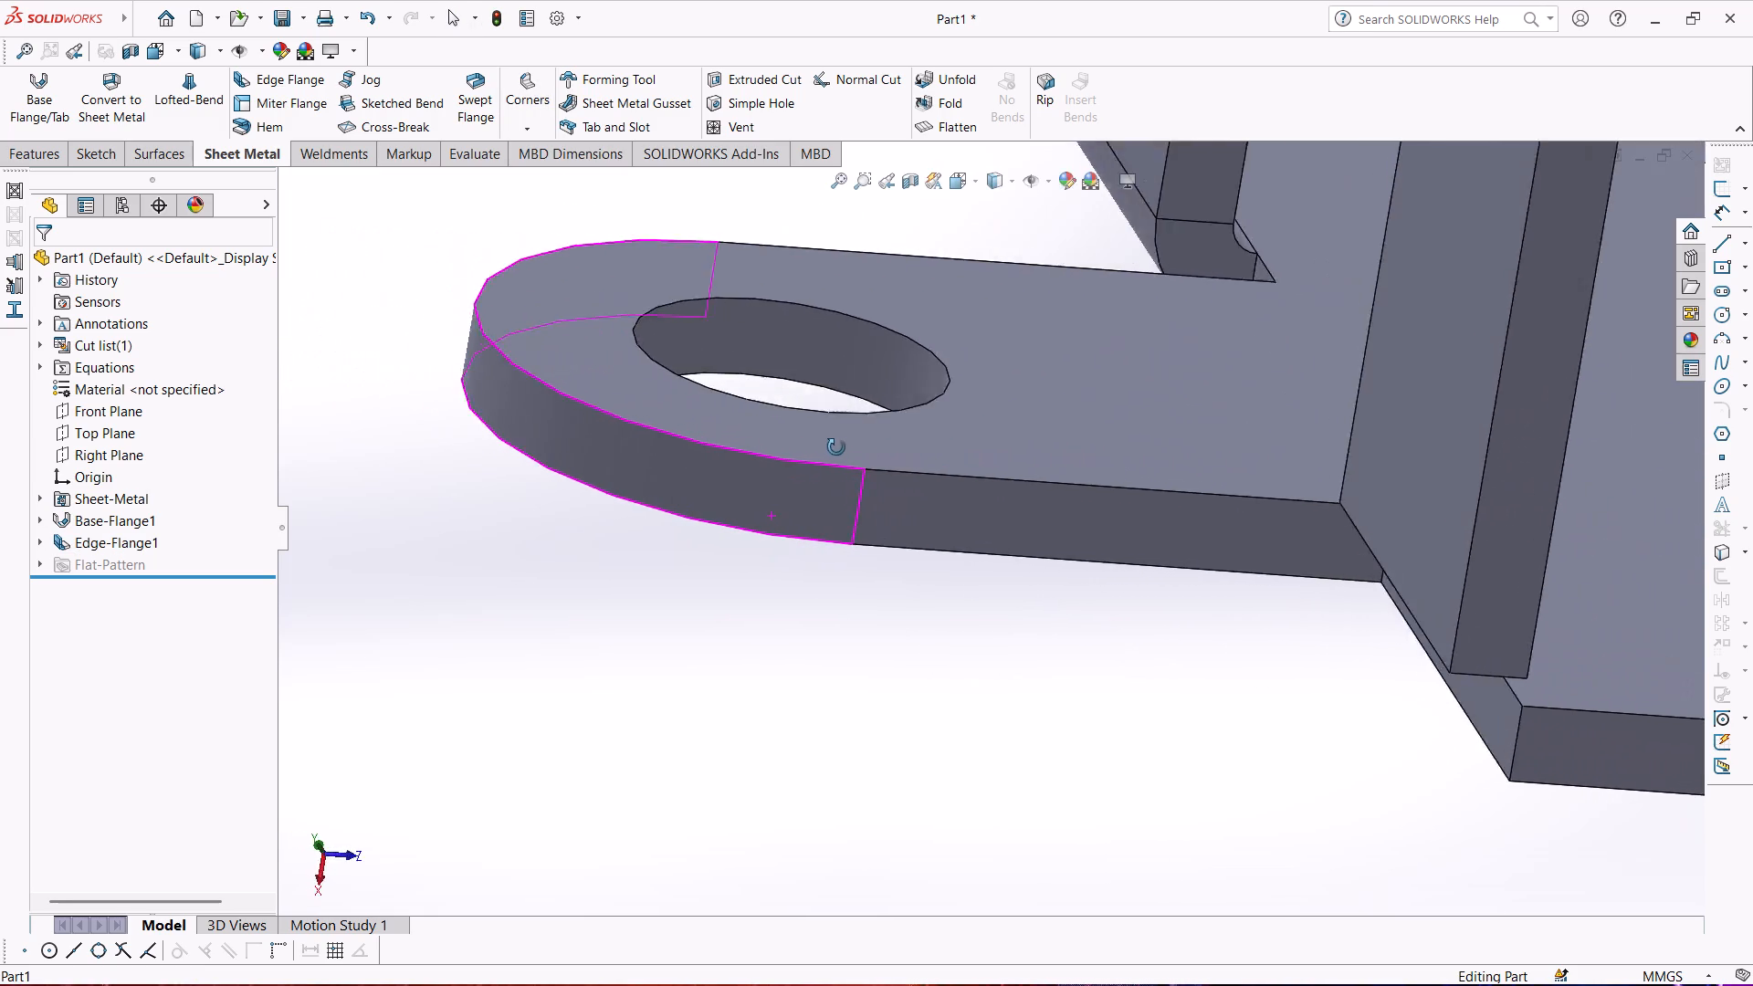
middle_drag(836, 447, 768, 450)
middle_drag(1036, 620, 1075, 589)
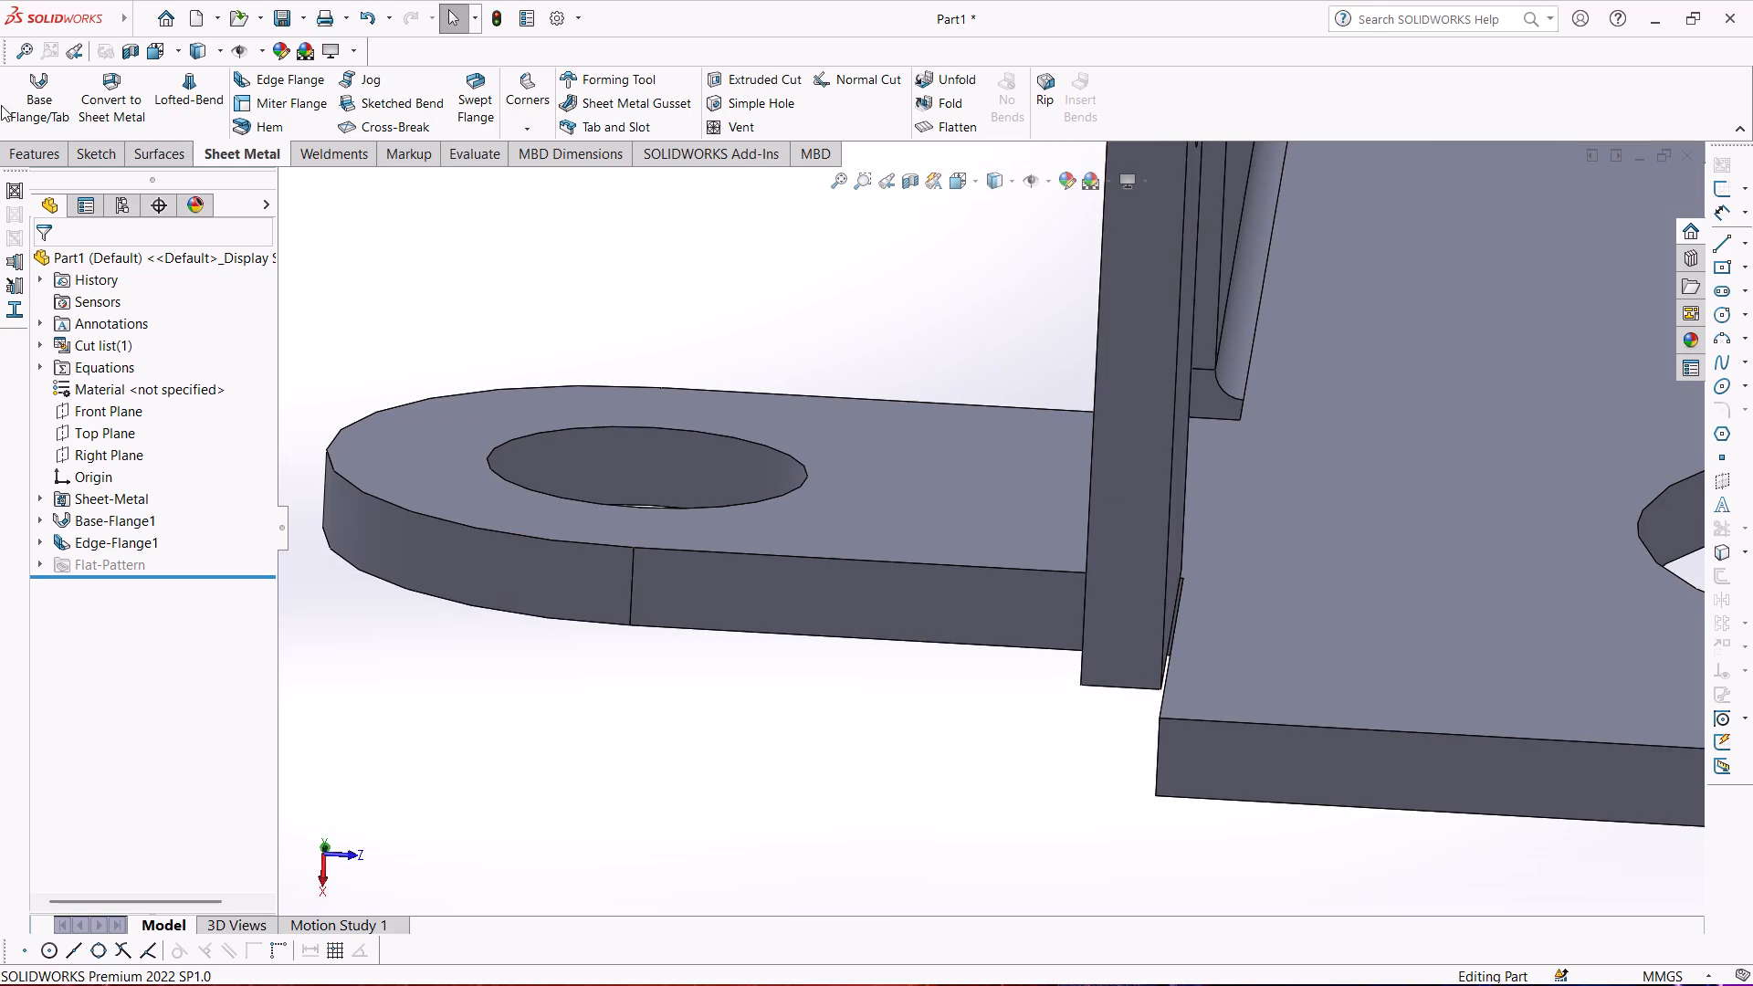
Start a 90° blind edge flange on the base flange's notch edge beside the narrow flange leg, directed toward that leg.
click(237, 68)
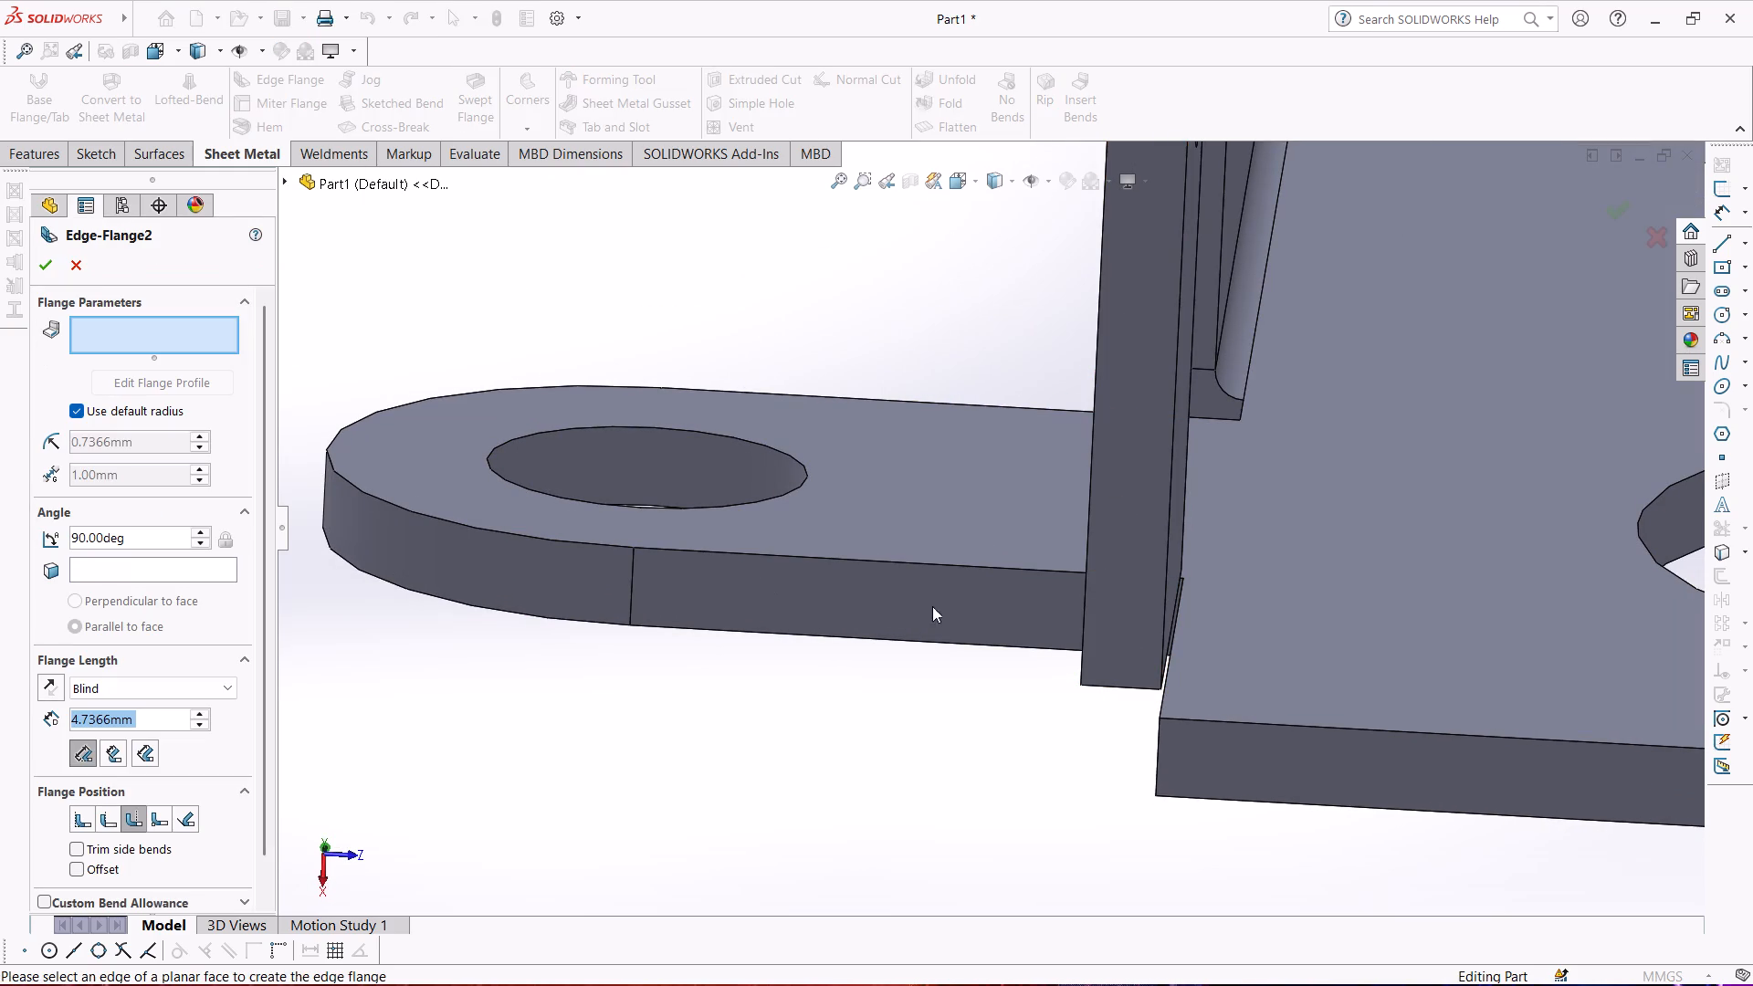
middle_drag(957, 599, 956, 587)
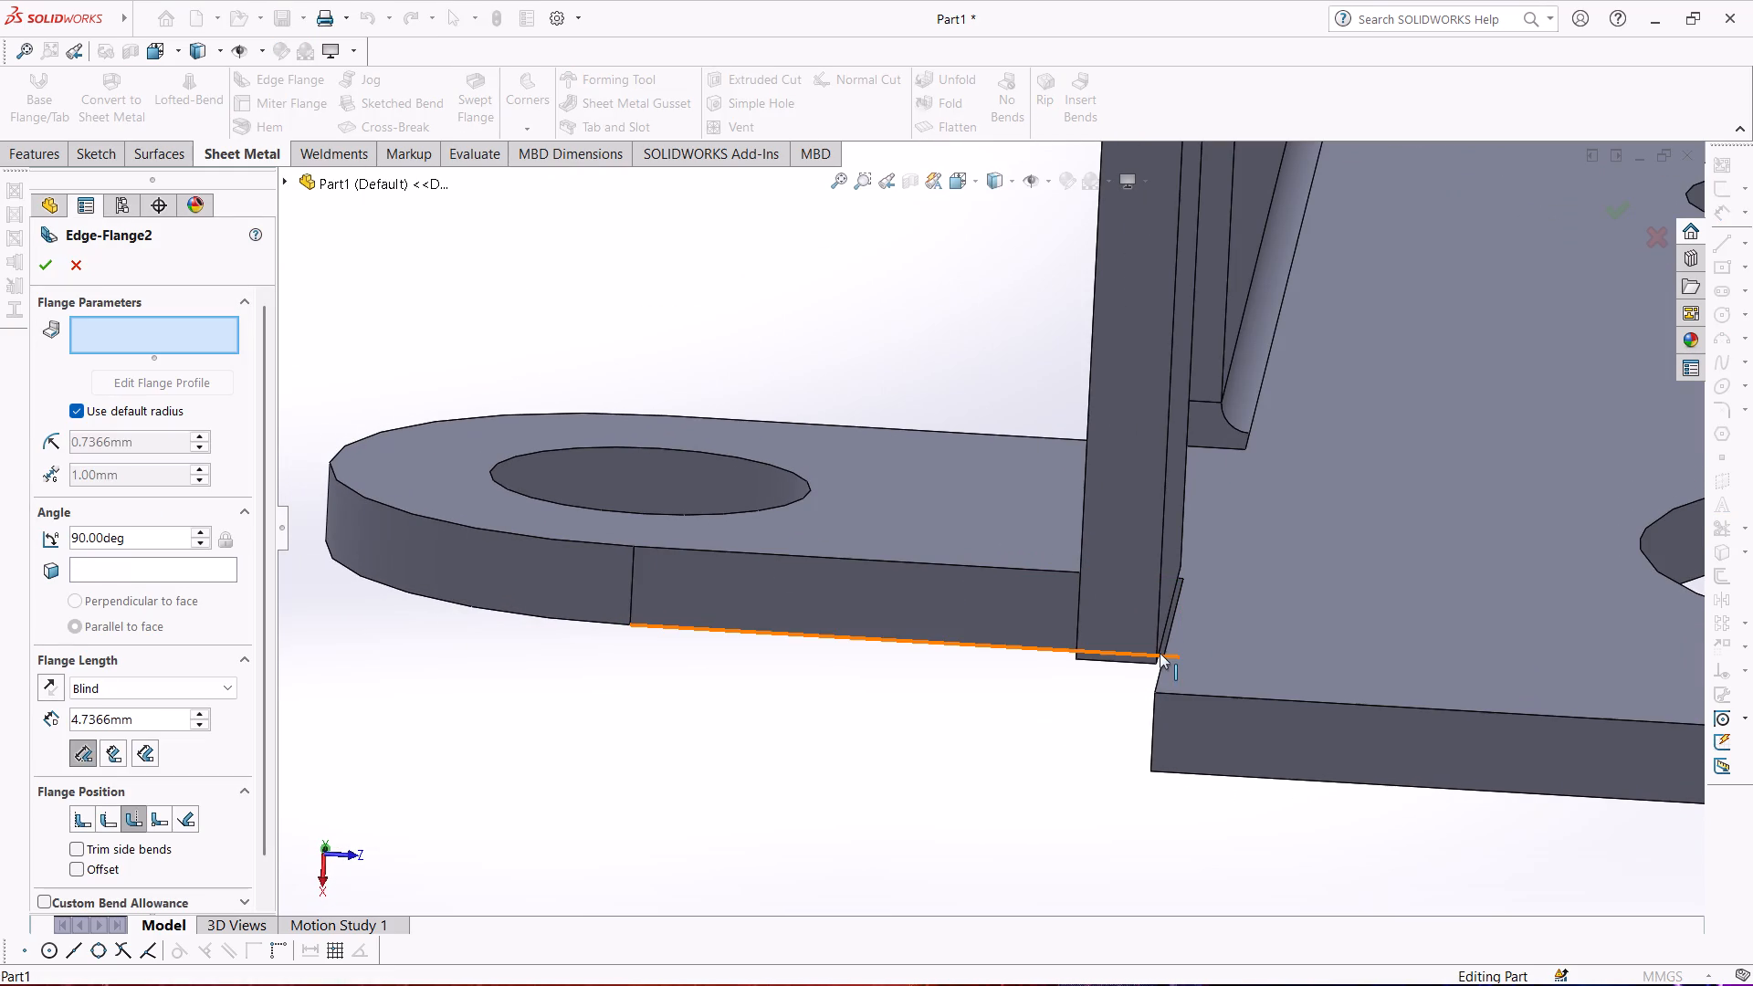
click(1161, 672)
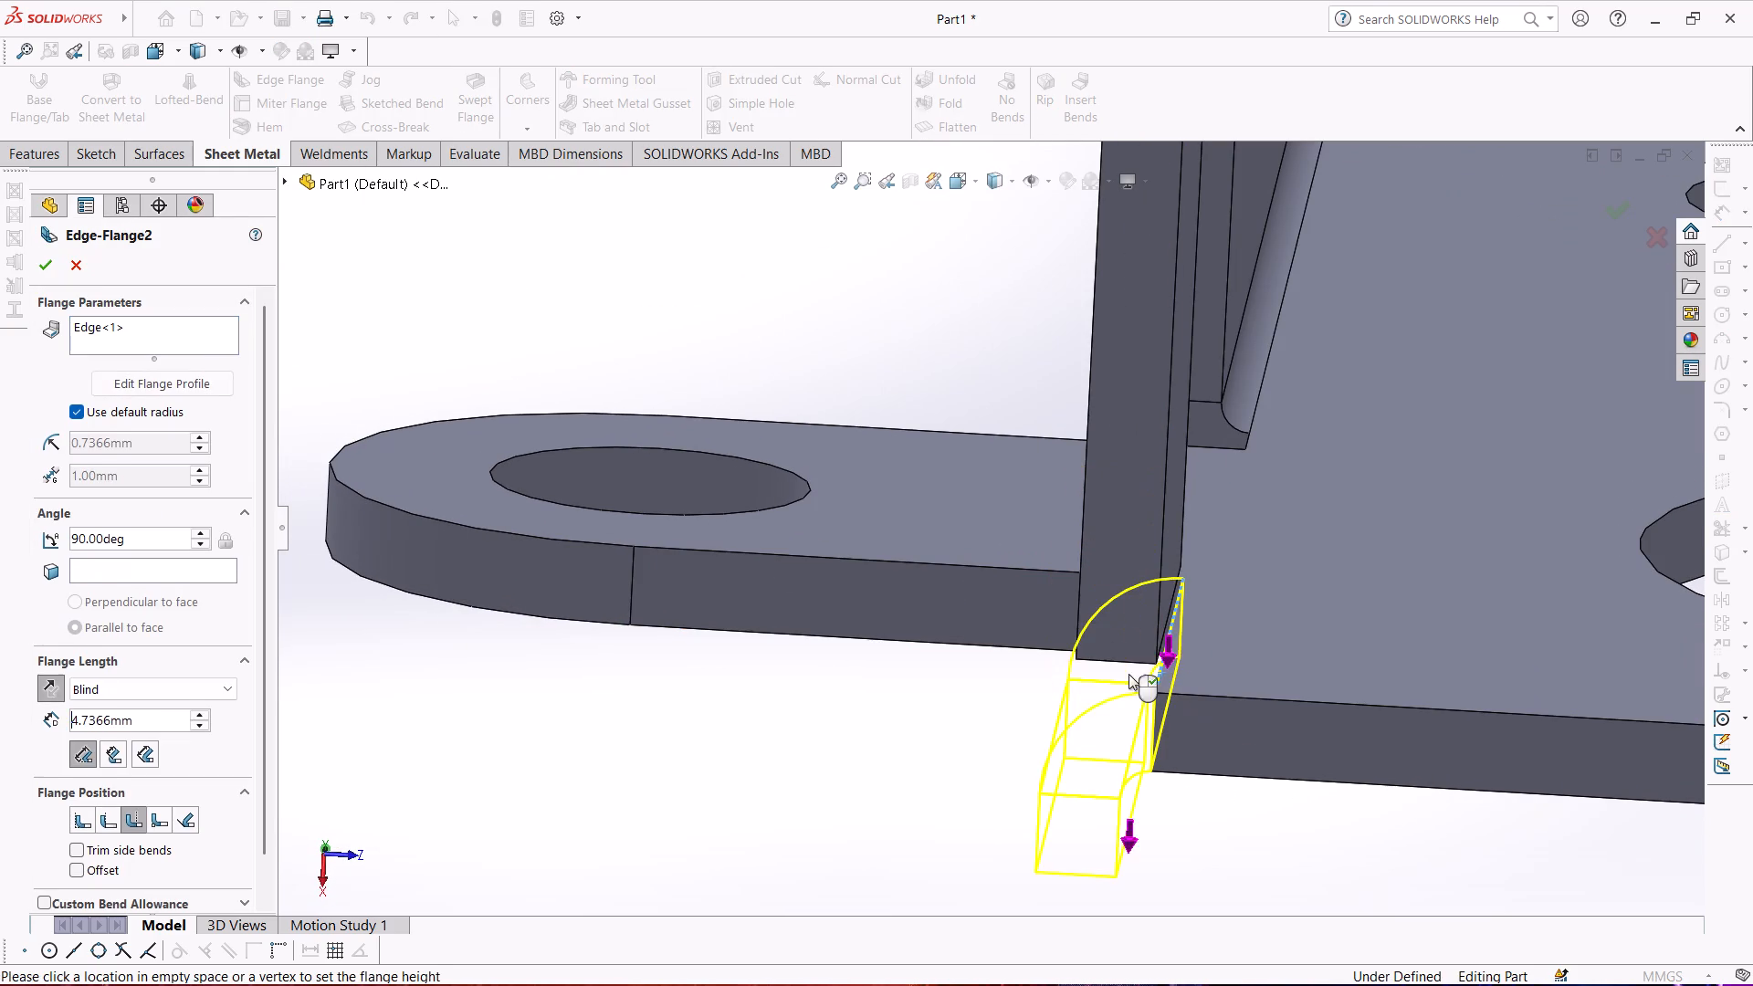
middle_drag(1099, 495, 1102, 492)
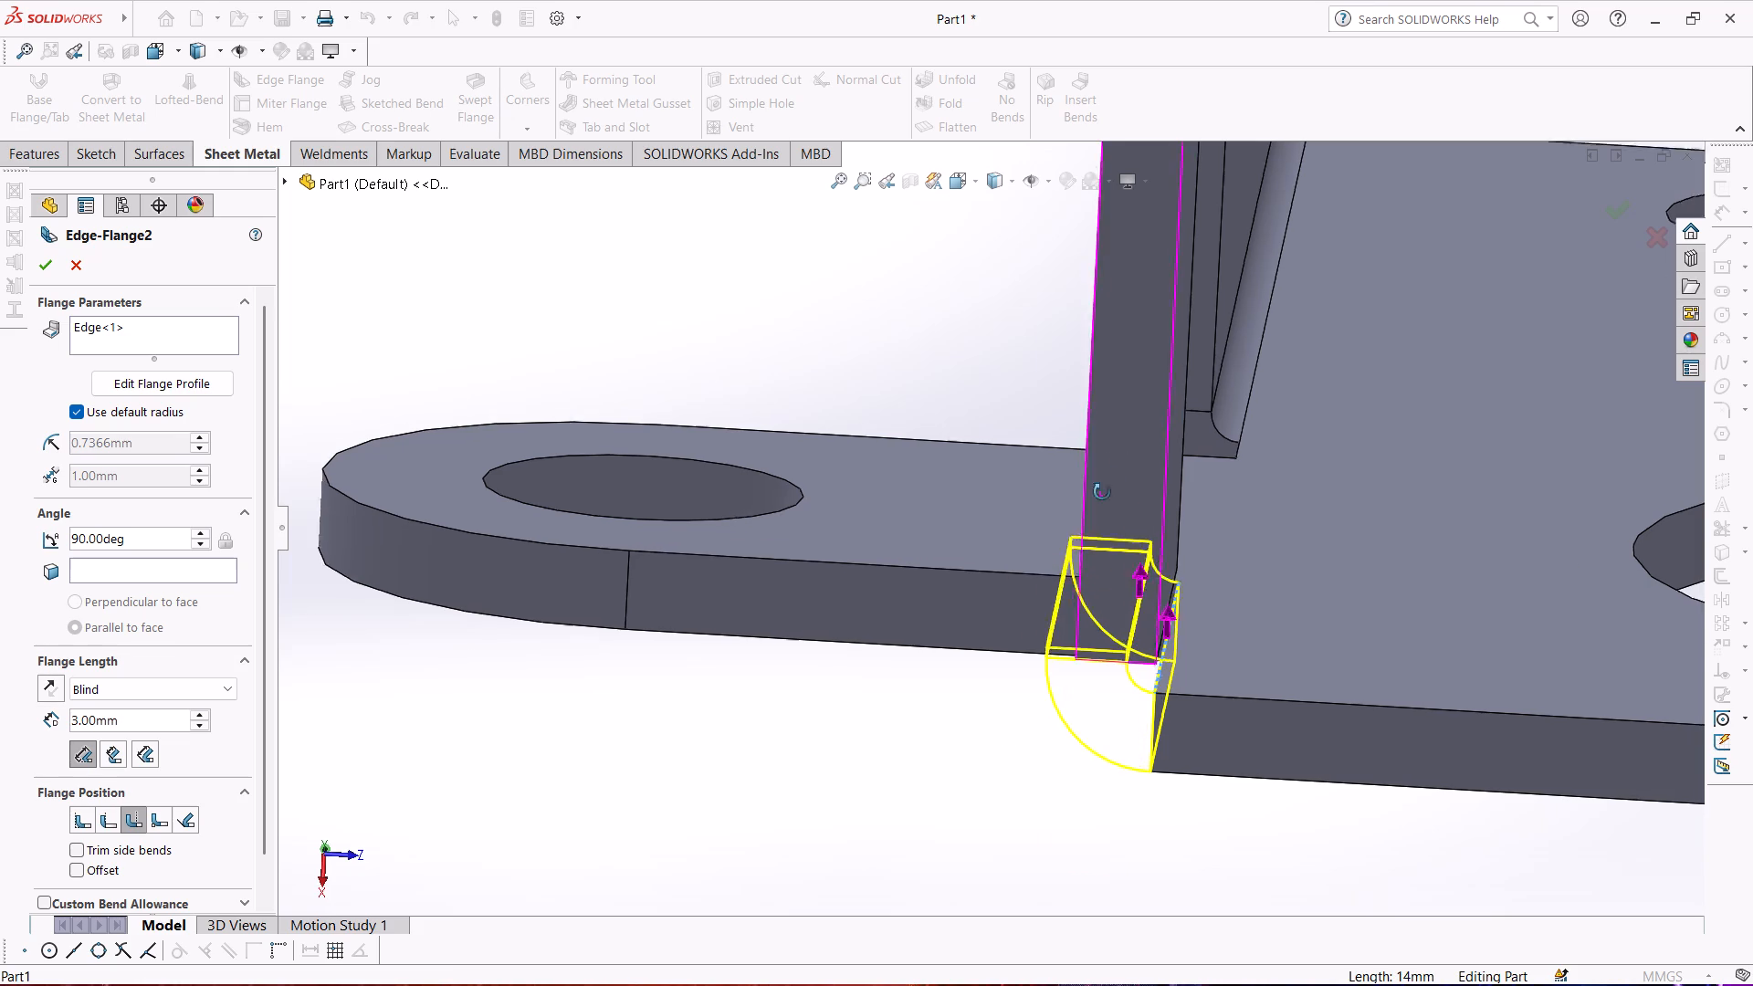
middle_drag(1102, 492, 1107, 463)
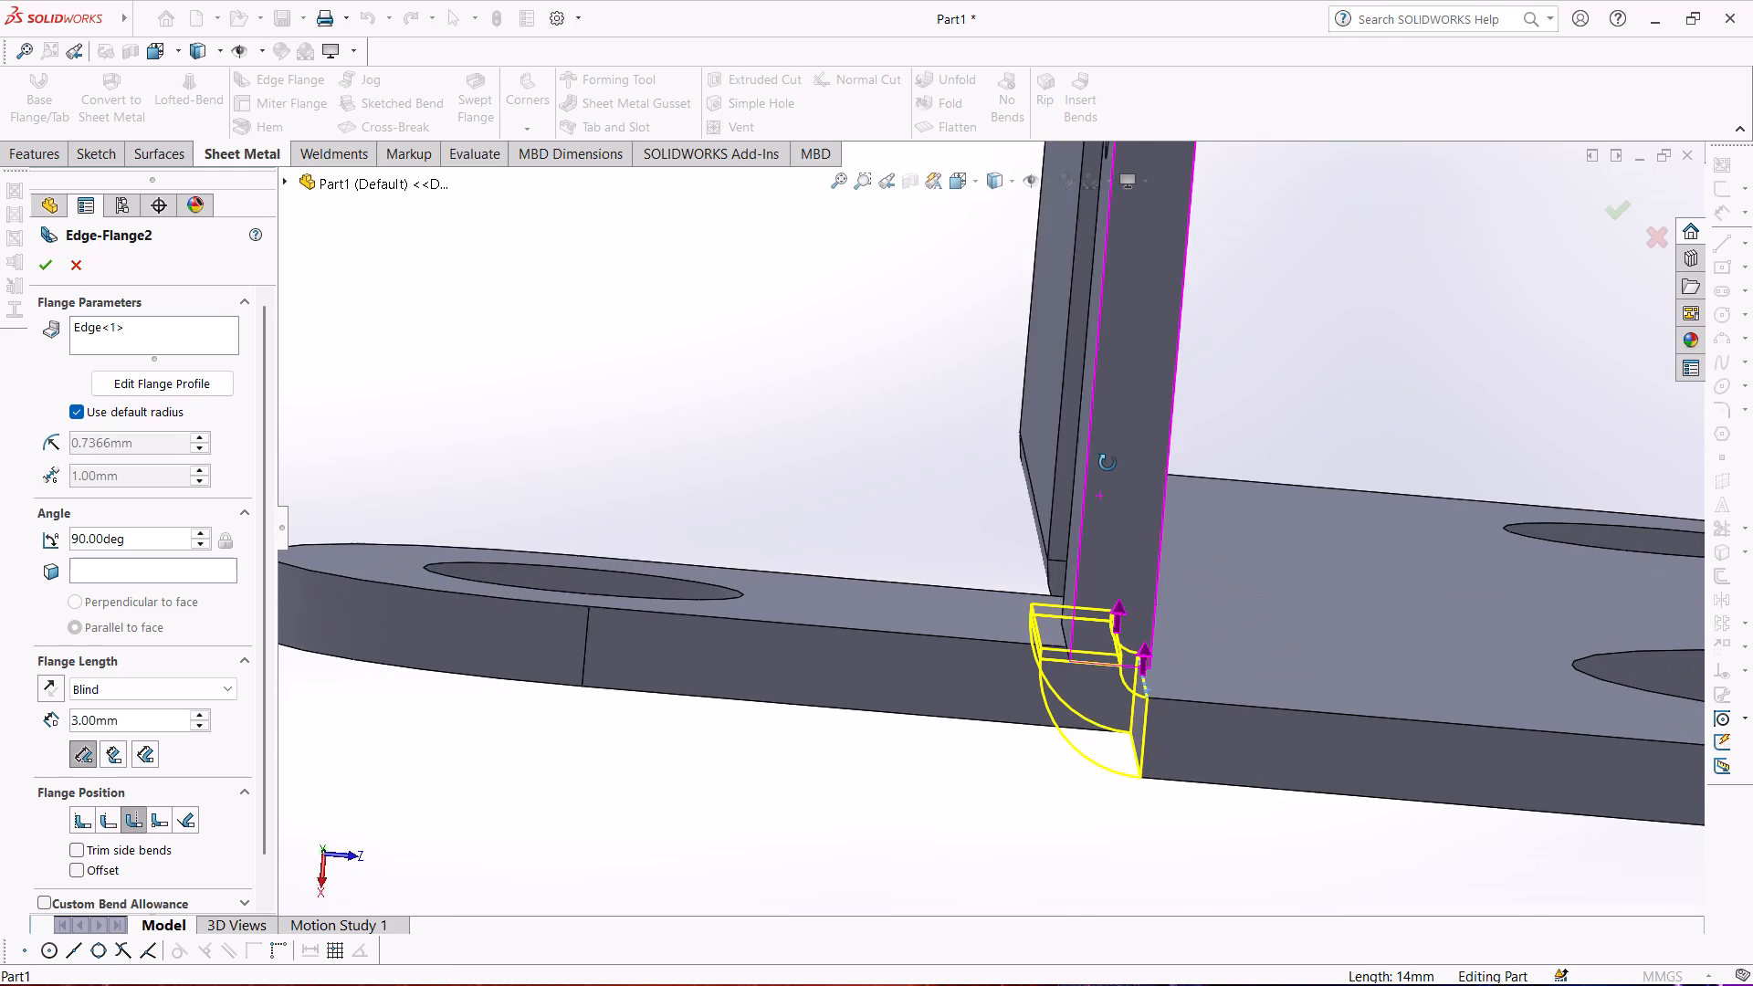
middle_drag(1107, 463, 1109, 438)
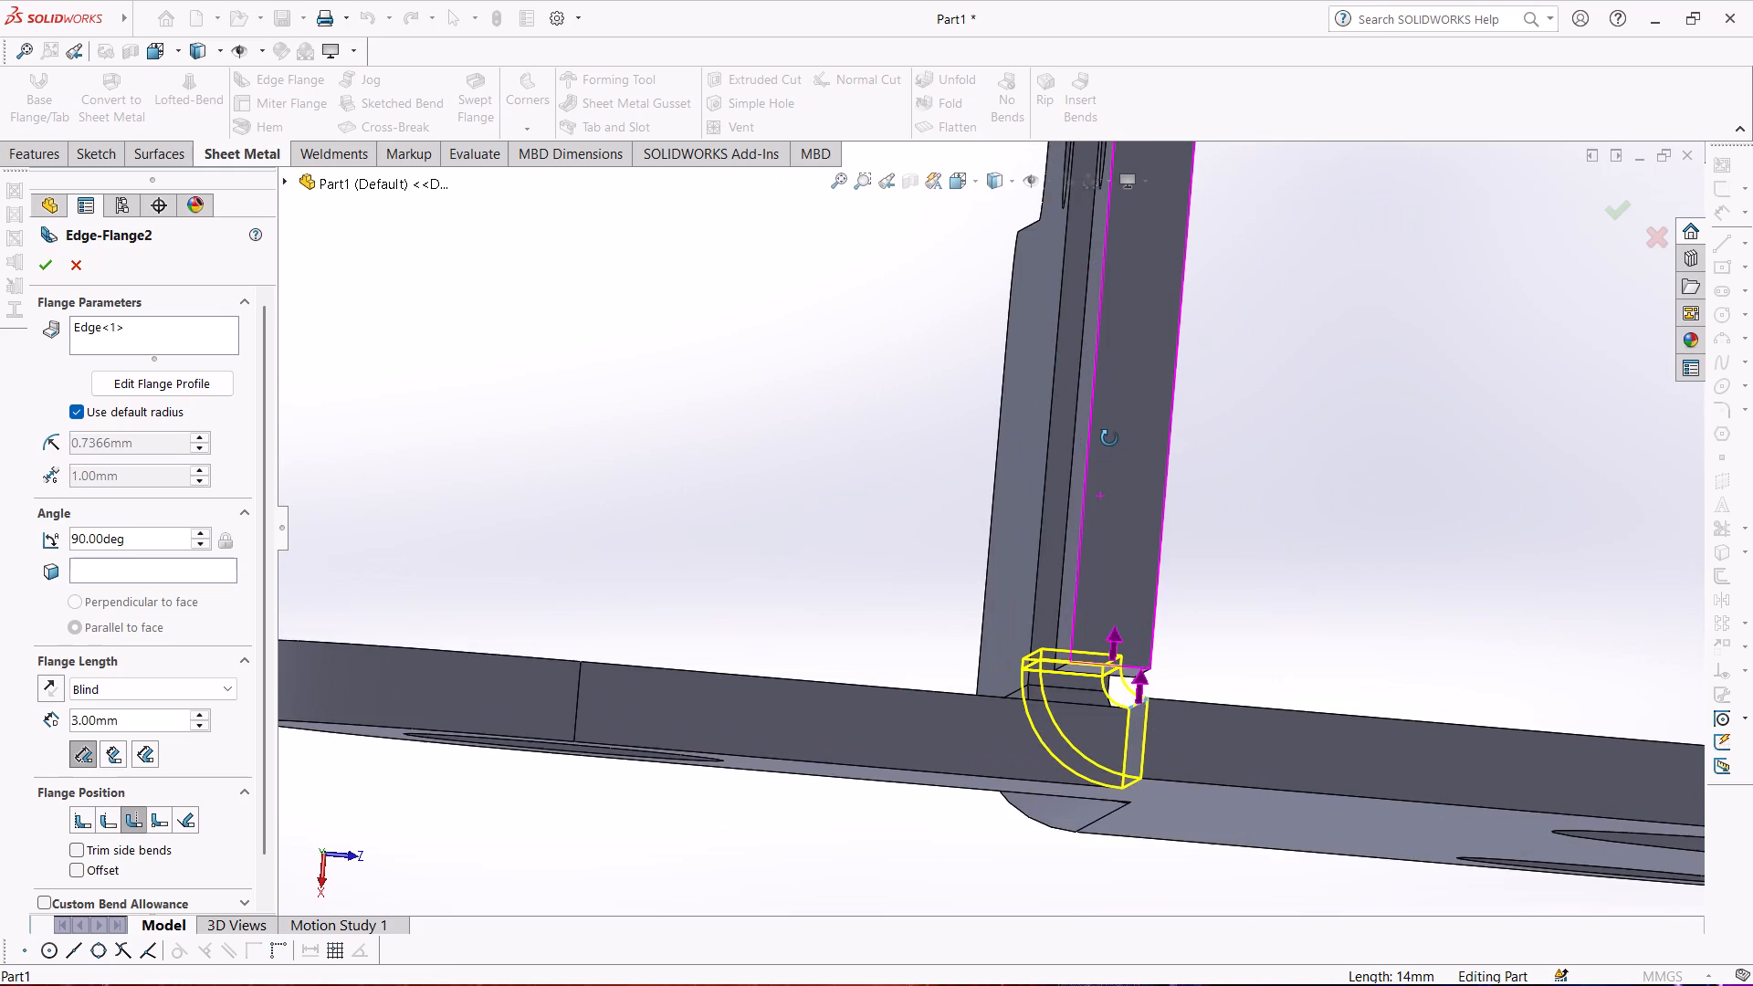
middle_drag(1109, 438, 1107, 441)
scroll(1104, 649, down, 5)
middle_drag(1084, 645, 1074, 648)
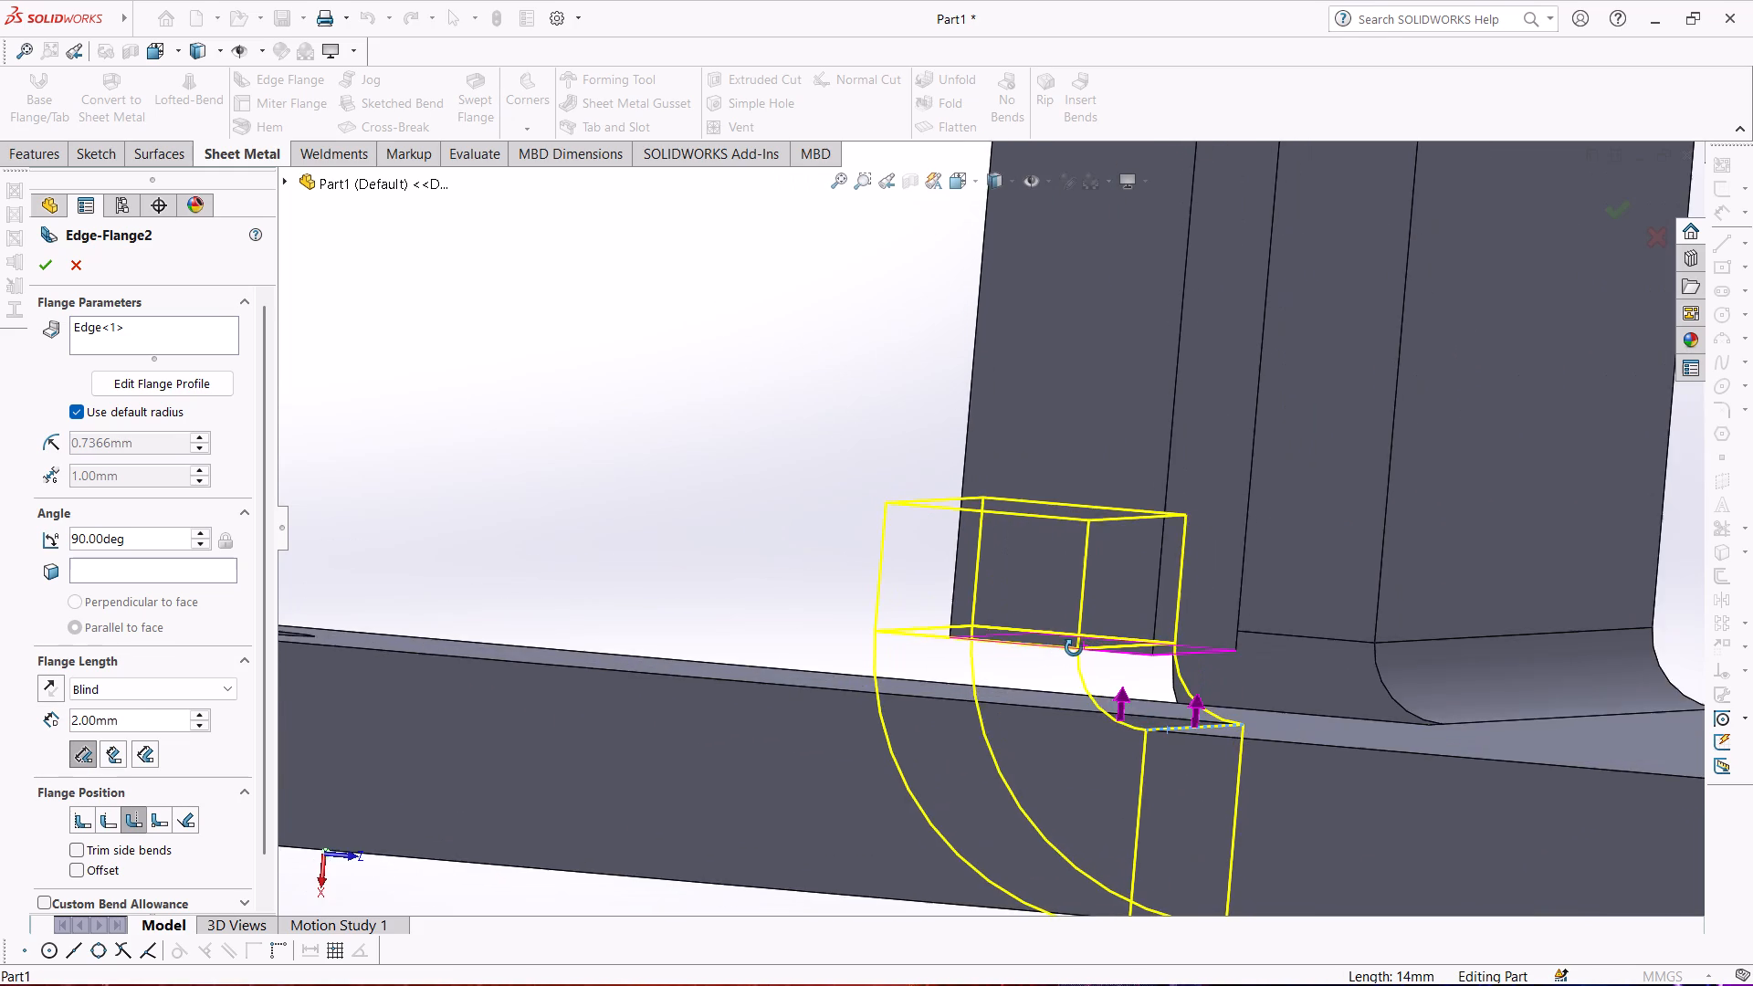
middle_drag(1074, 648, 1086, 659)
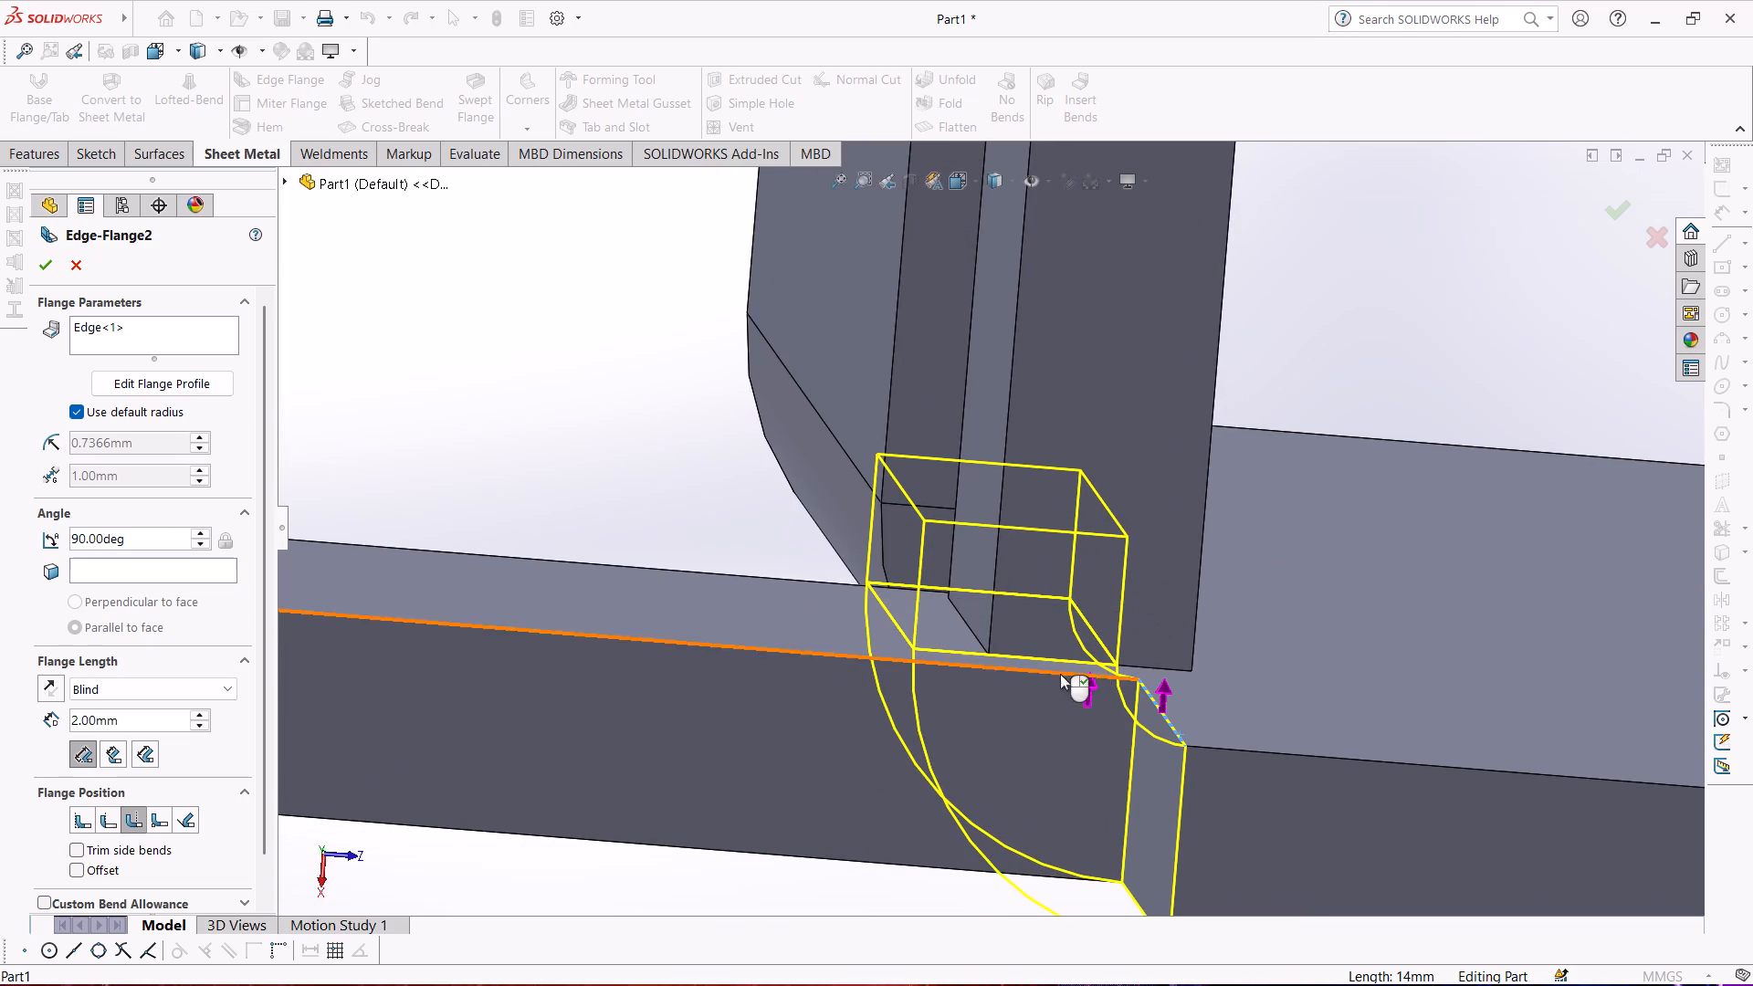
click(119, 749)
click(88, 748)
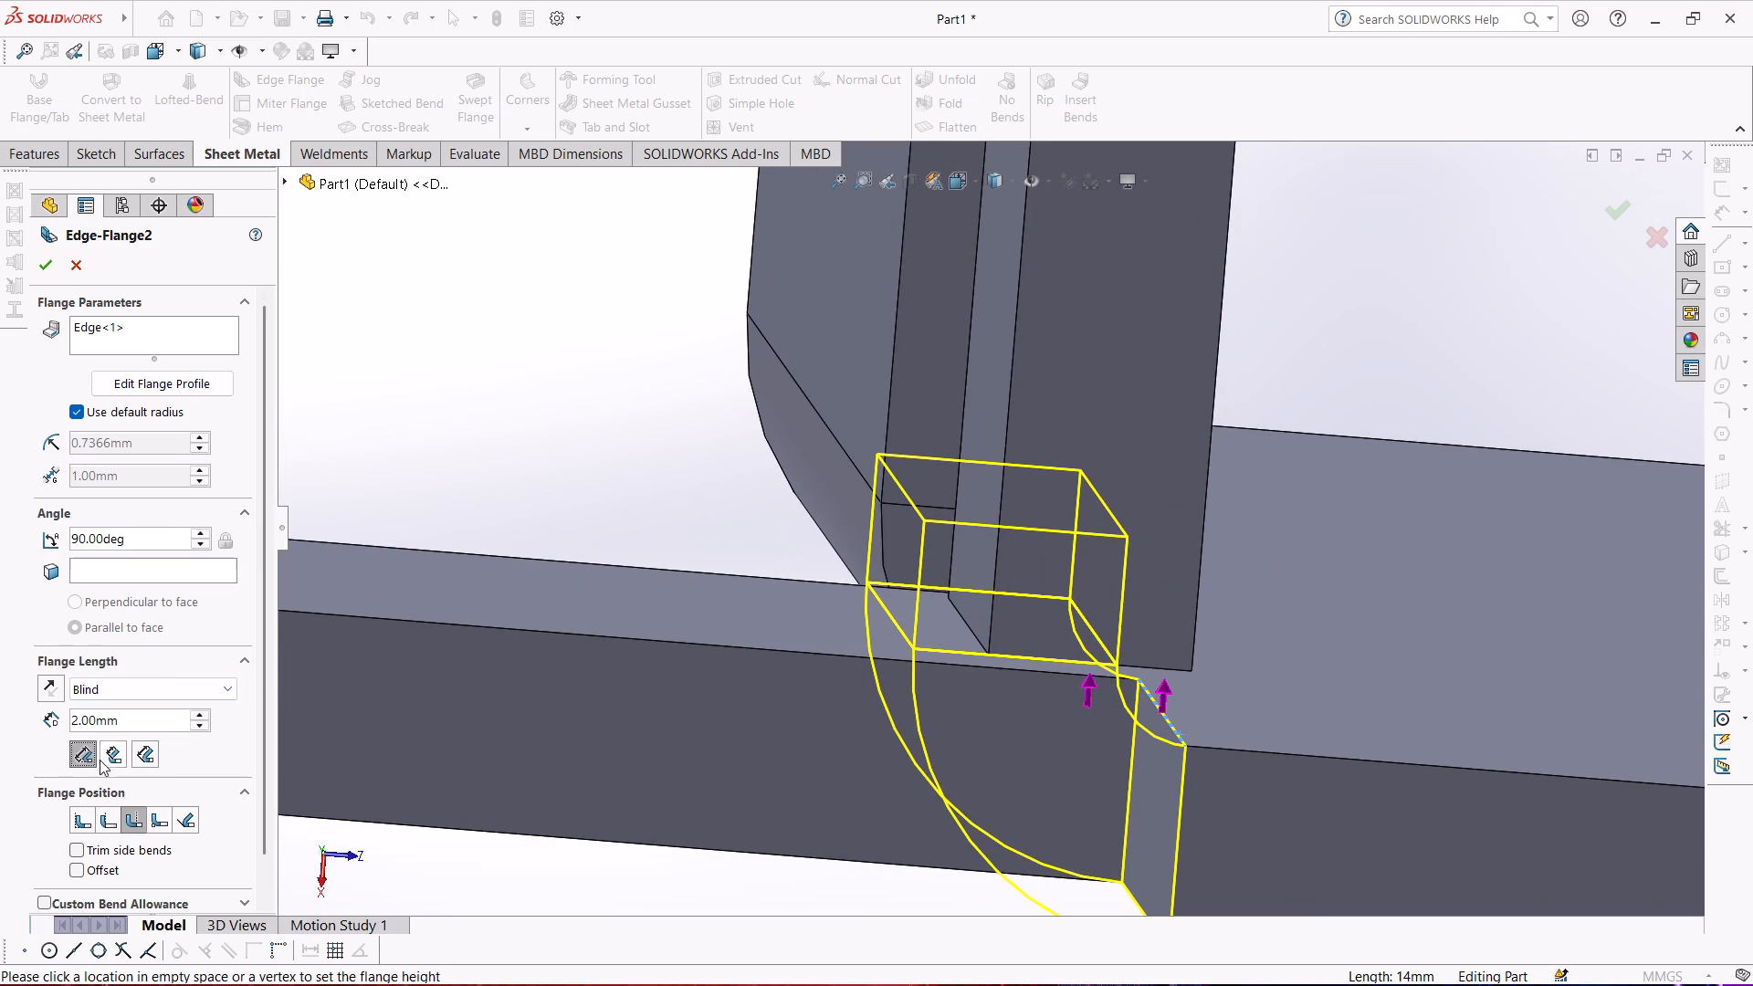
Set the new flange's position to Material Outside and its length to 1 mm, and create the edge flange across the gap.
click(103, 823)
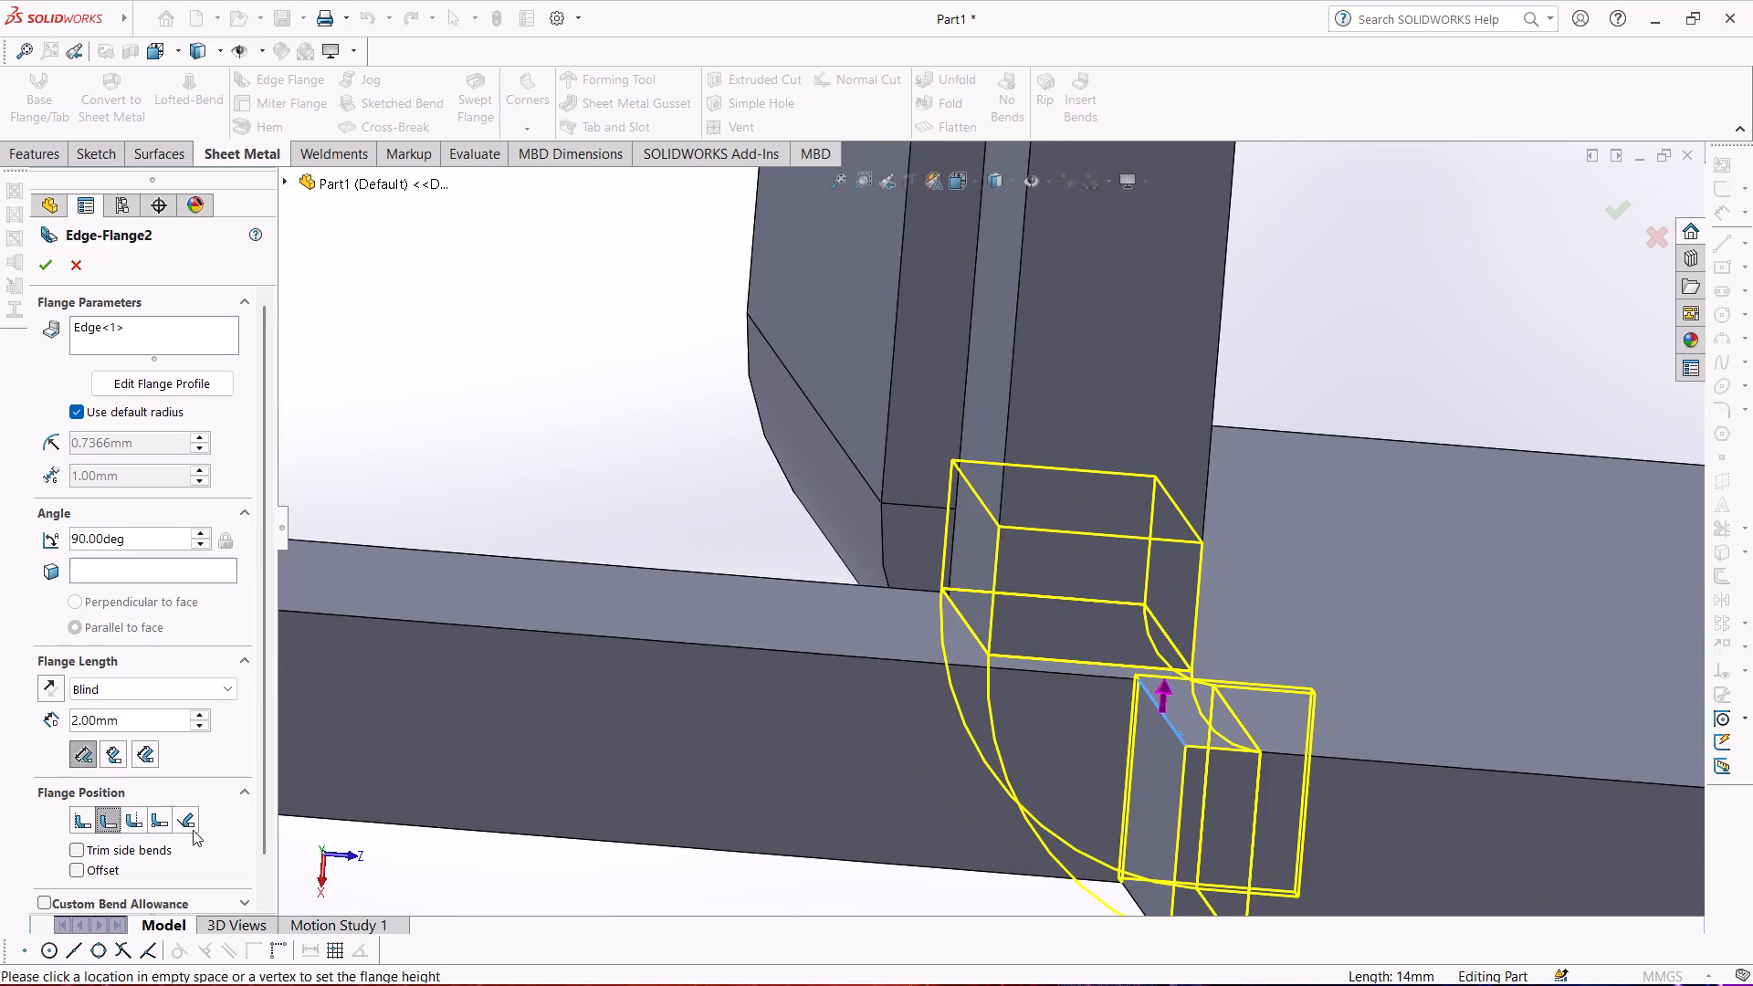
click(963, 523)
middle_drag(991, 562, 991, 561)
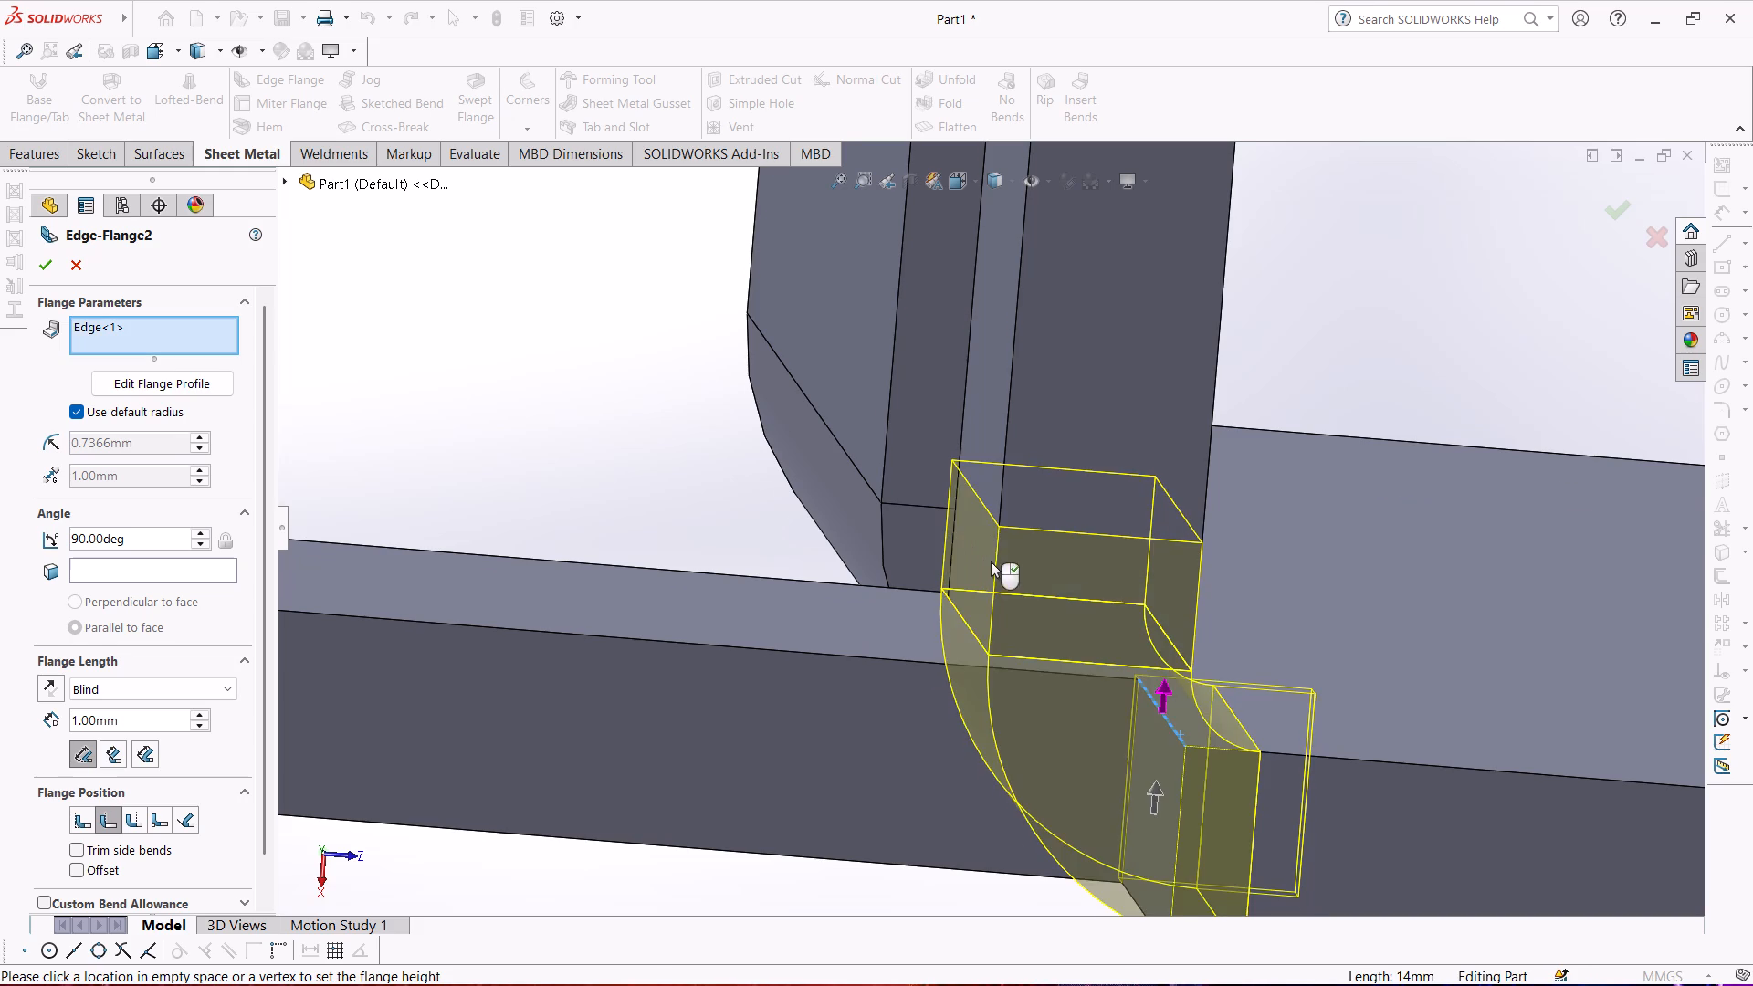
middle_drag(991, 561, 985, 553)
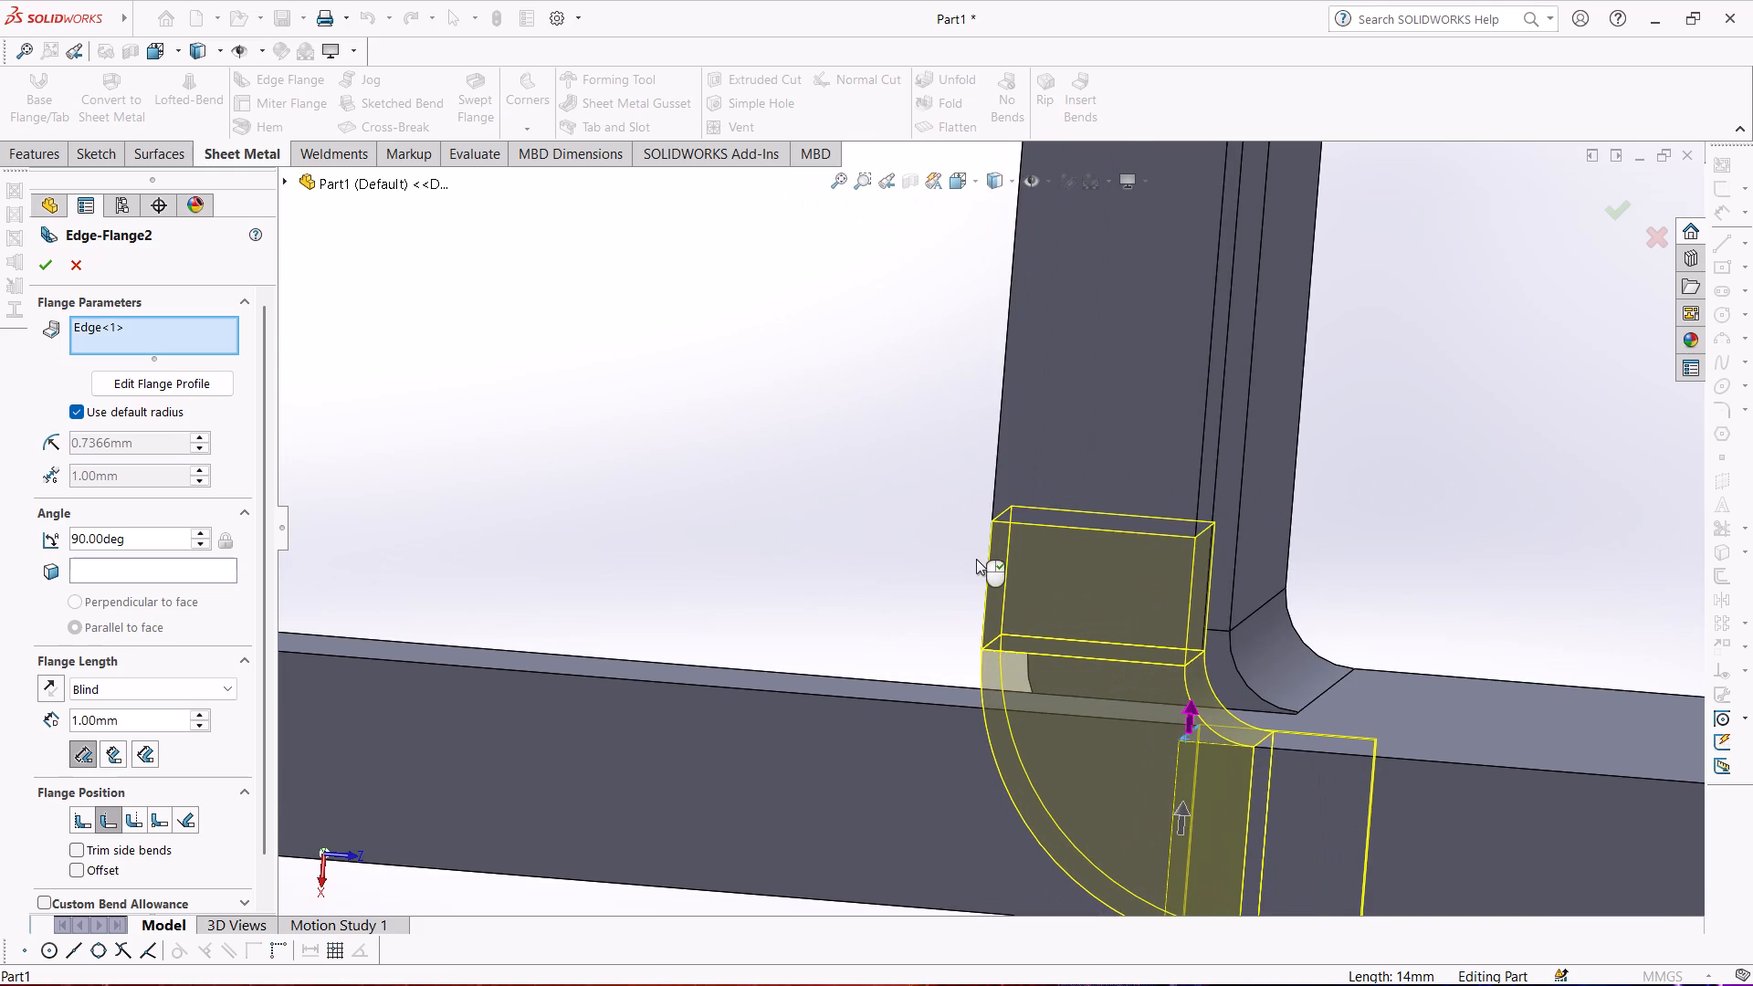
key(ctrl+1)
key(ctrl+2)
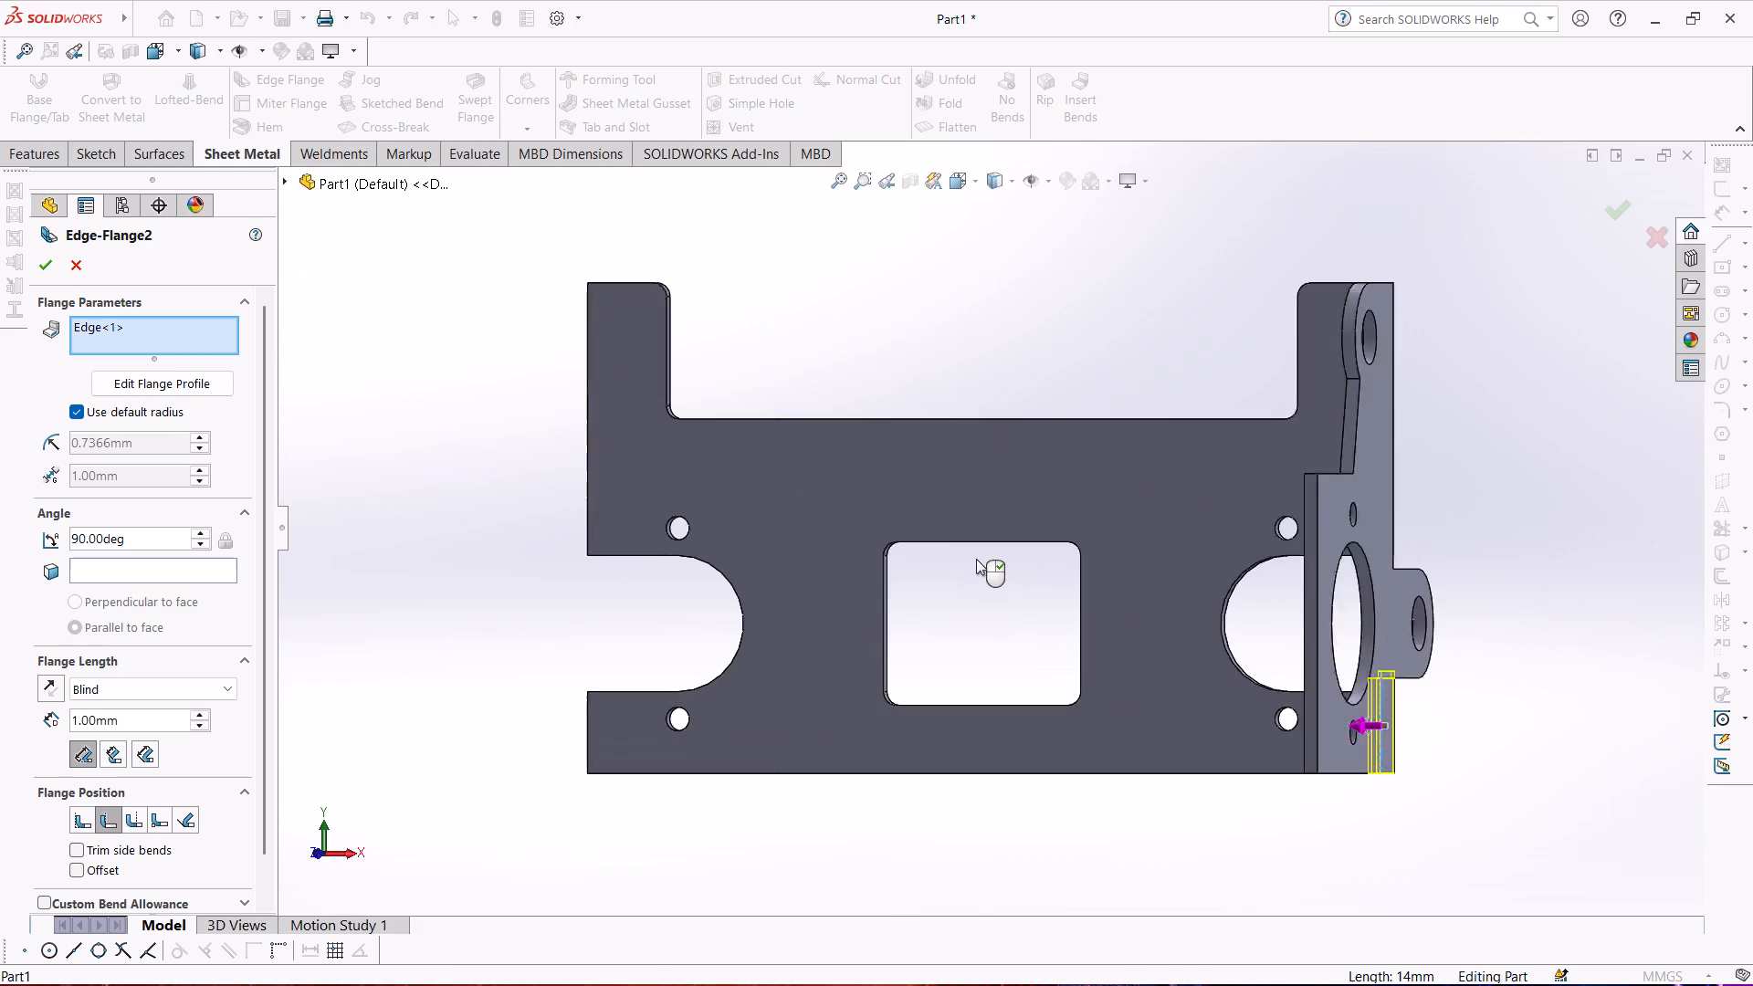
key(ctrl+3)
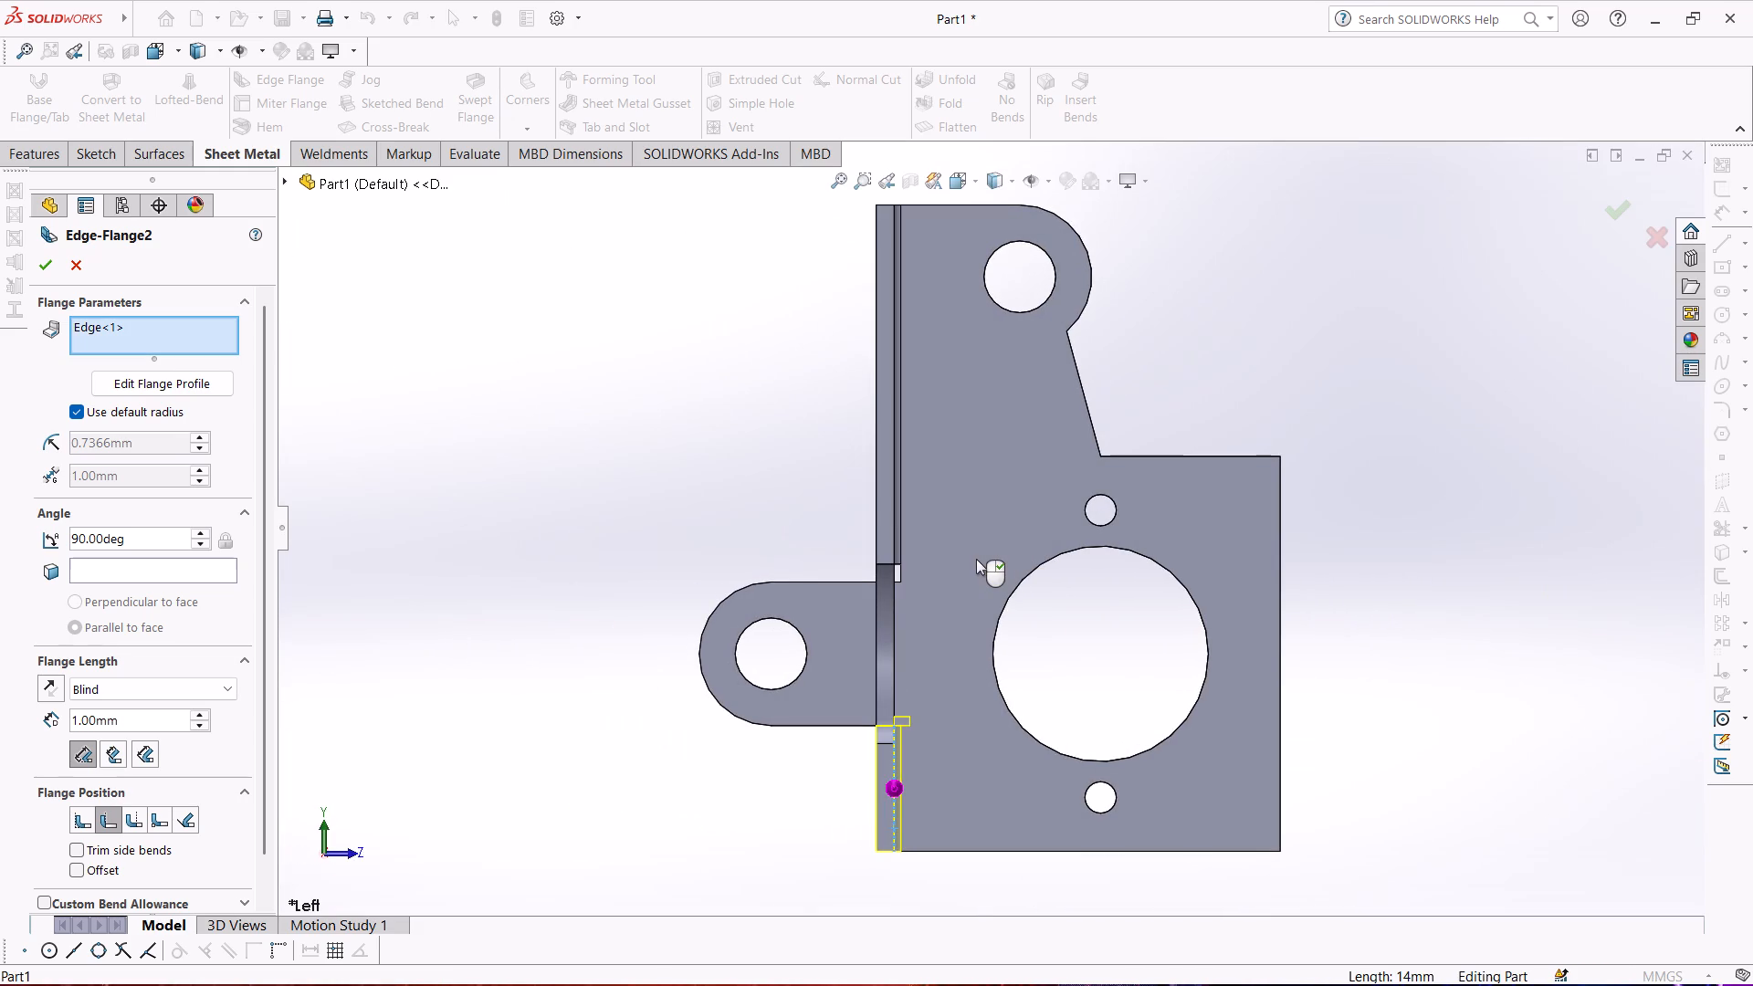
key(ctrl+4)
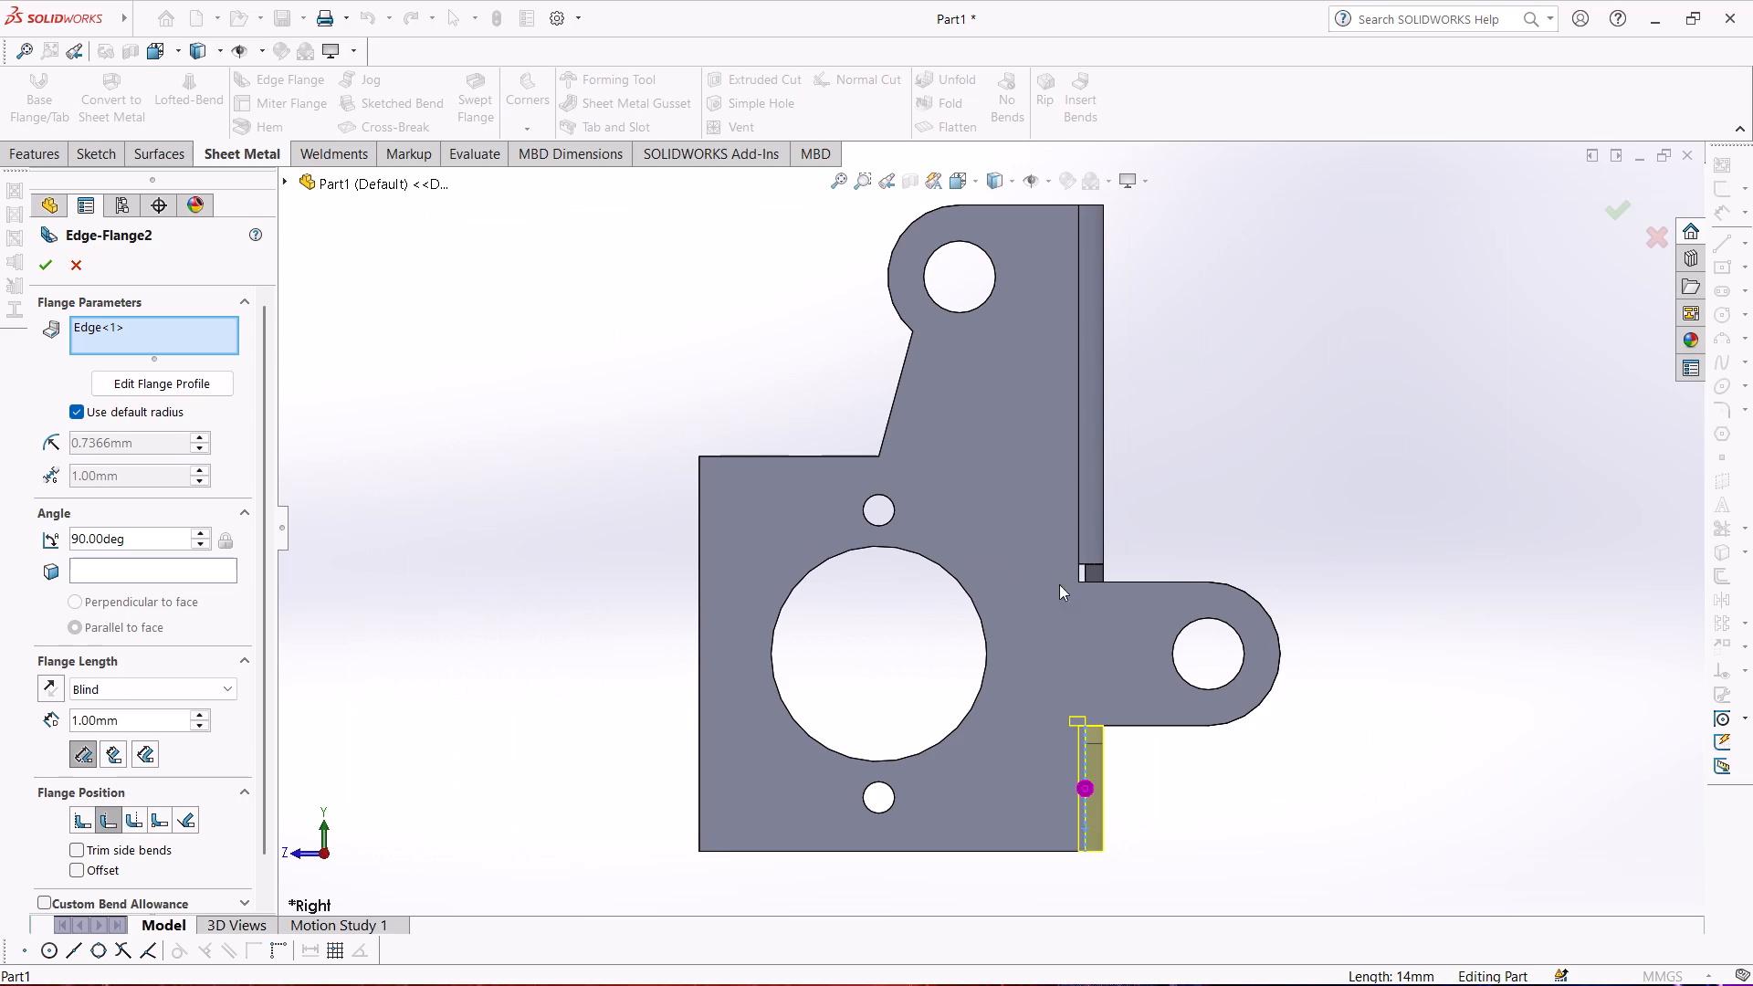
scroll(1224, 816, down, 6)
middle_drag(1097, 765, 958, 540)
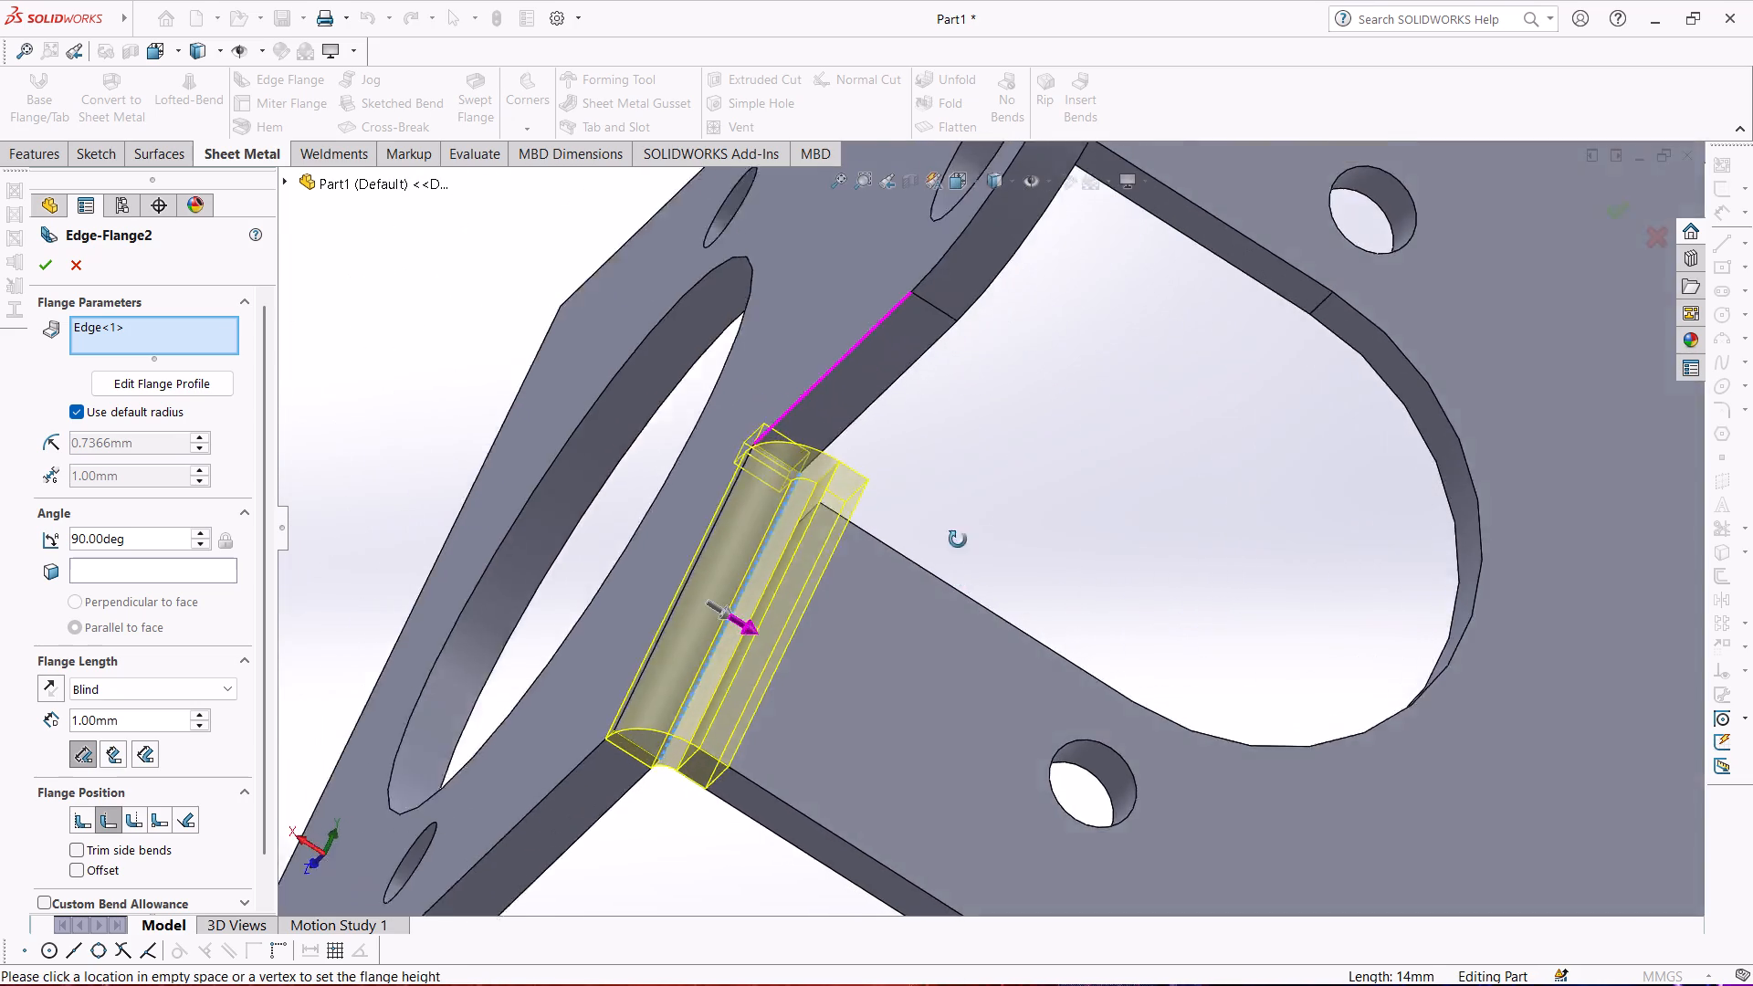
middle_drag(958, 540, 1002, 342)
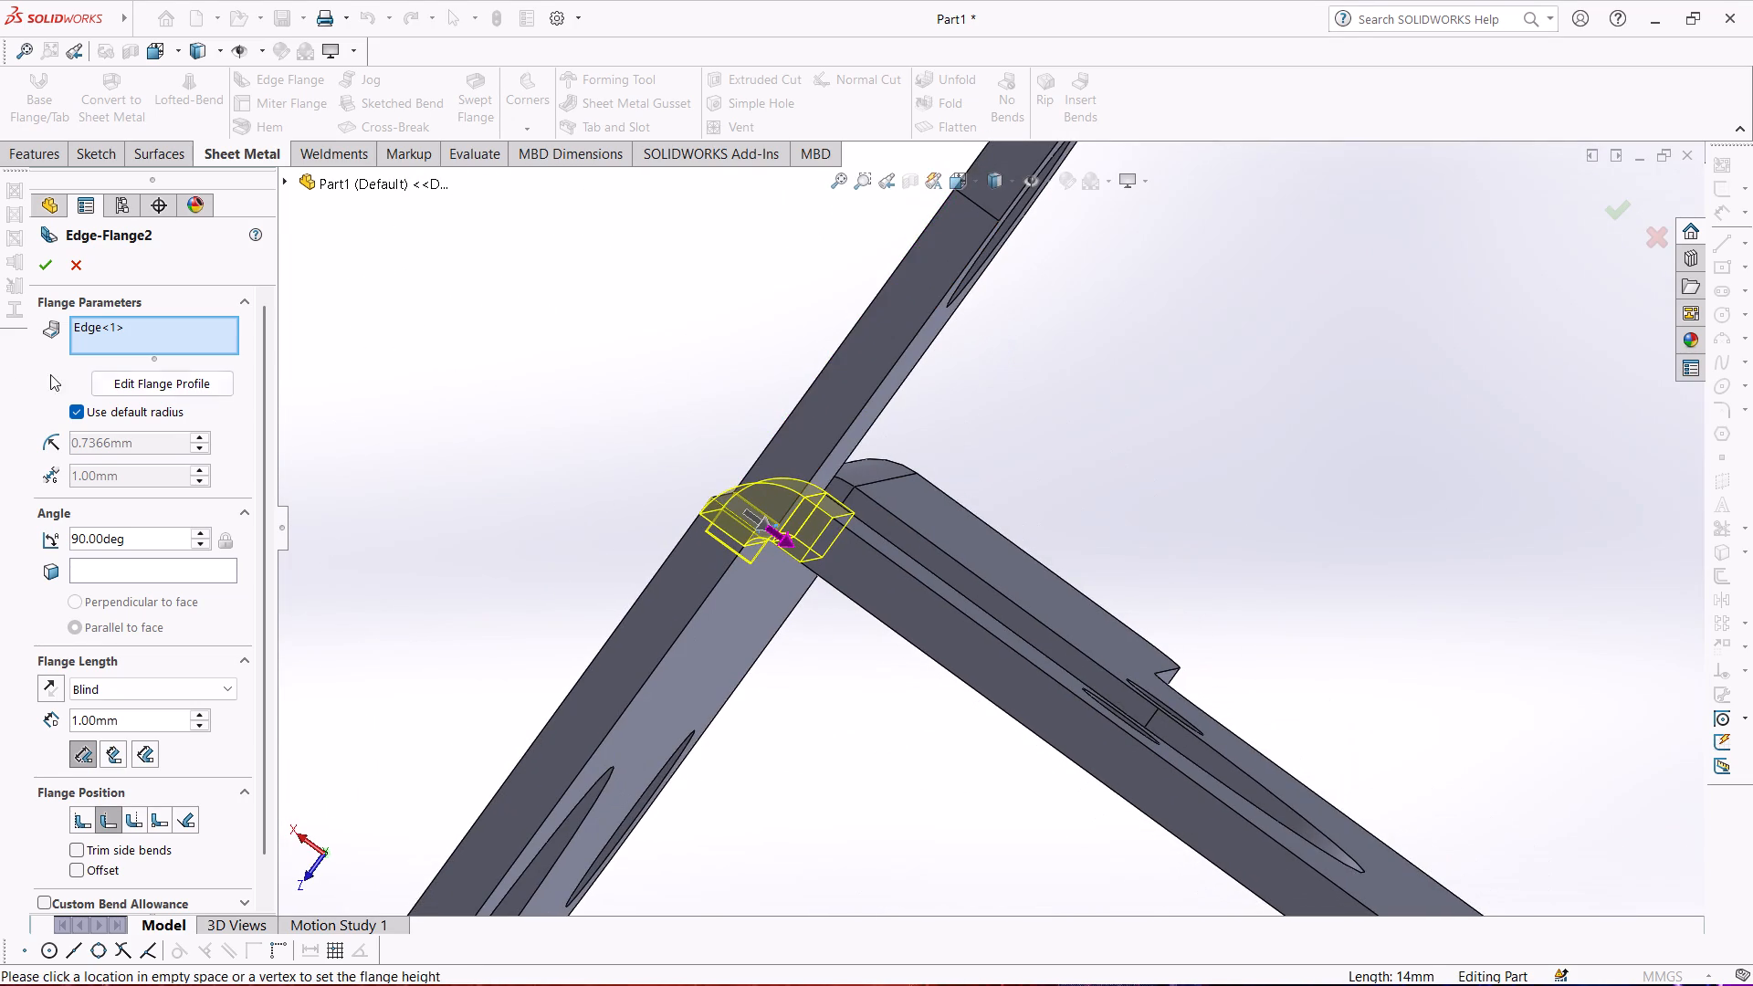
click(43, 267)
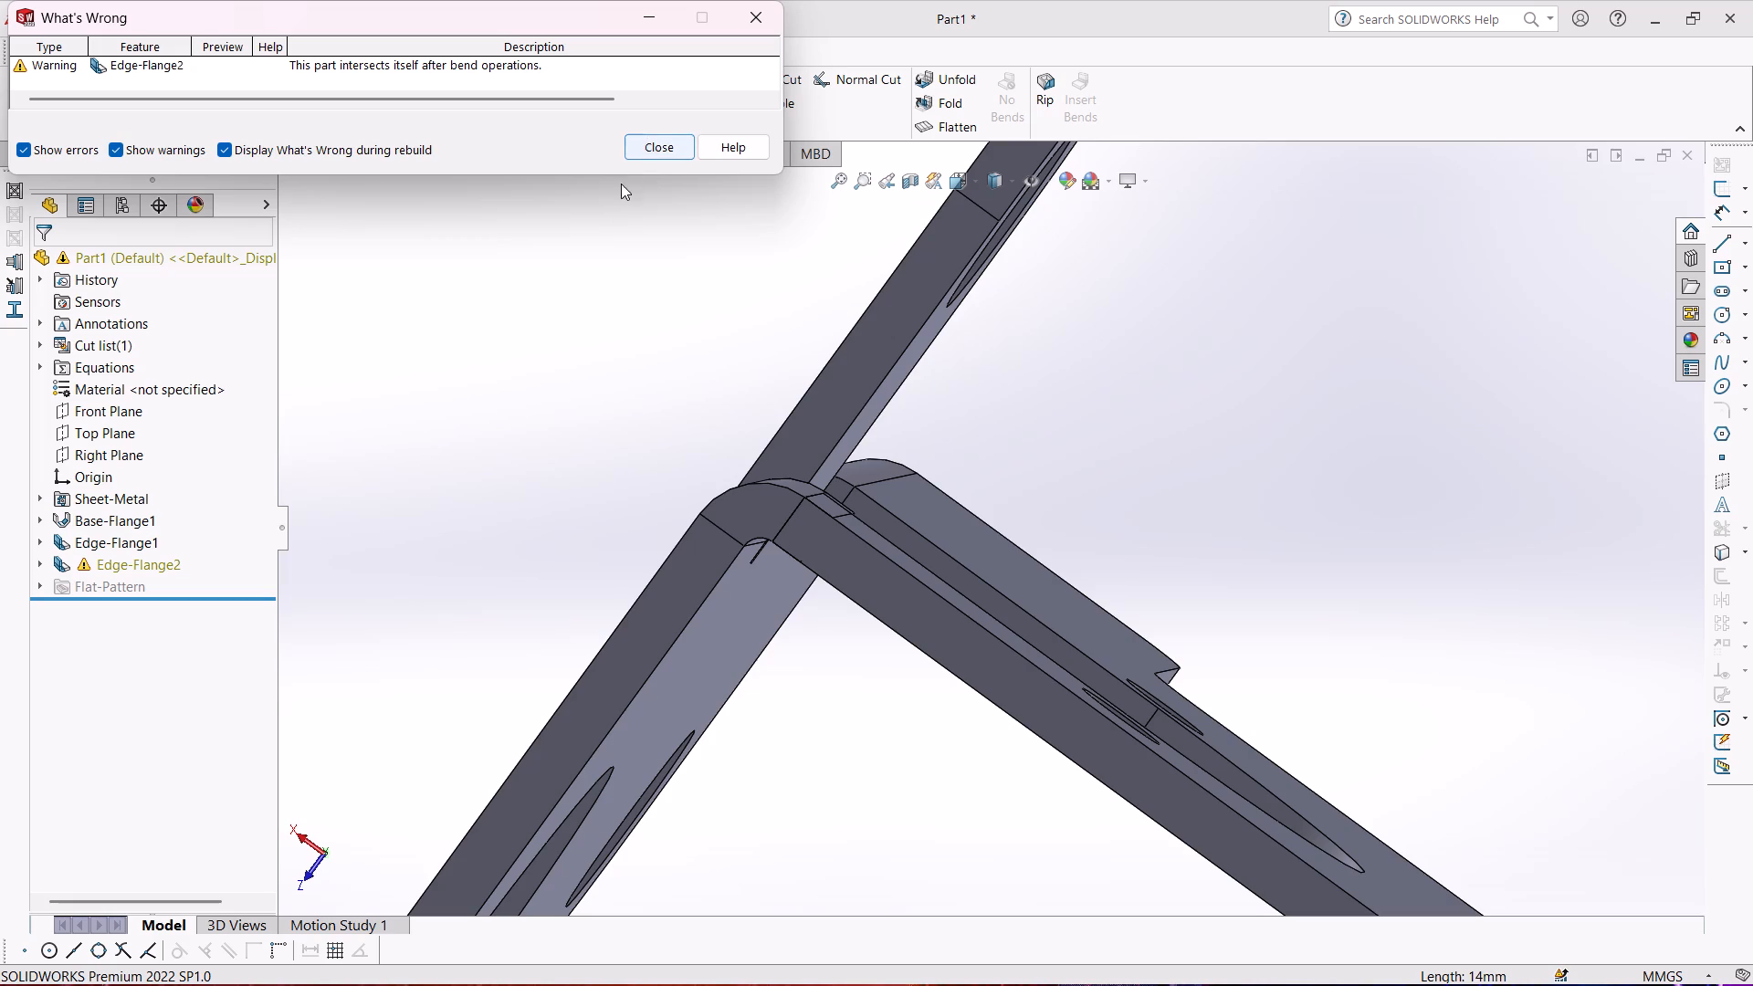
Examine the new 1 mm edge flange and the closed corner around it from several sides.
drag(645, 140, 645, 149)
middle_drag(550, 388, 515, 279)
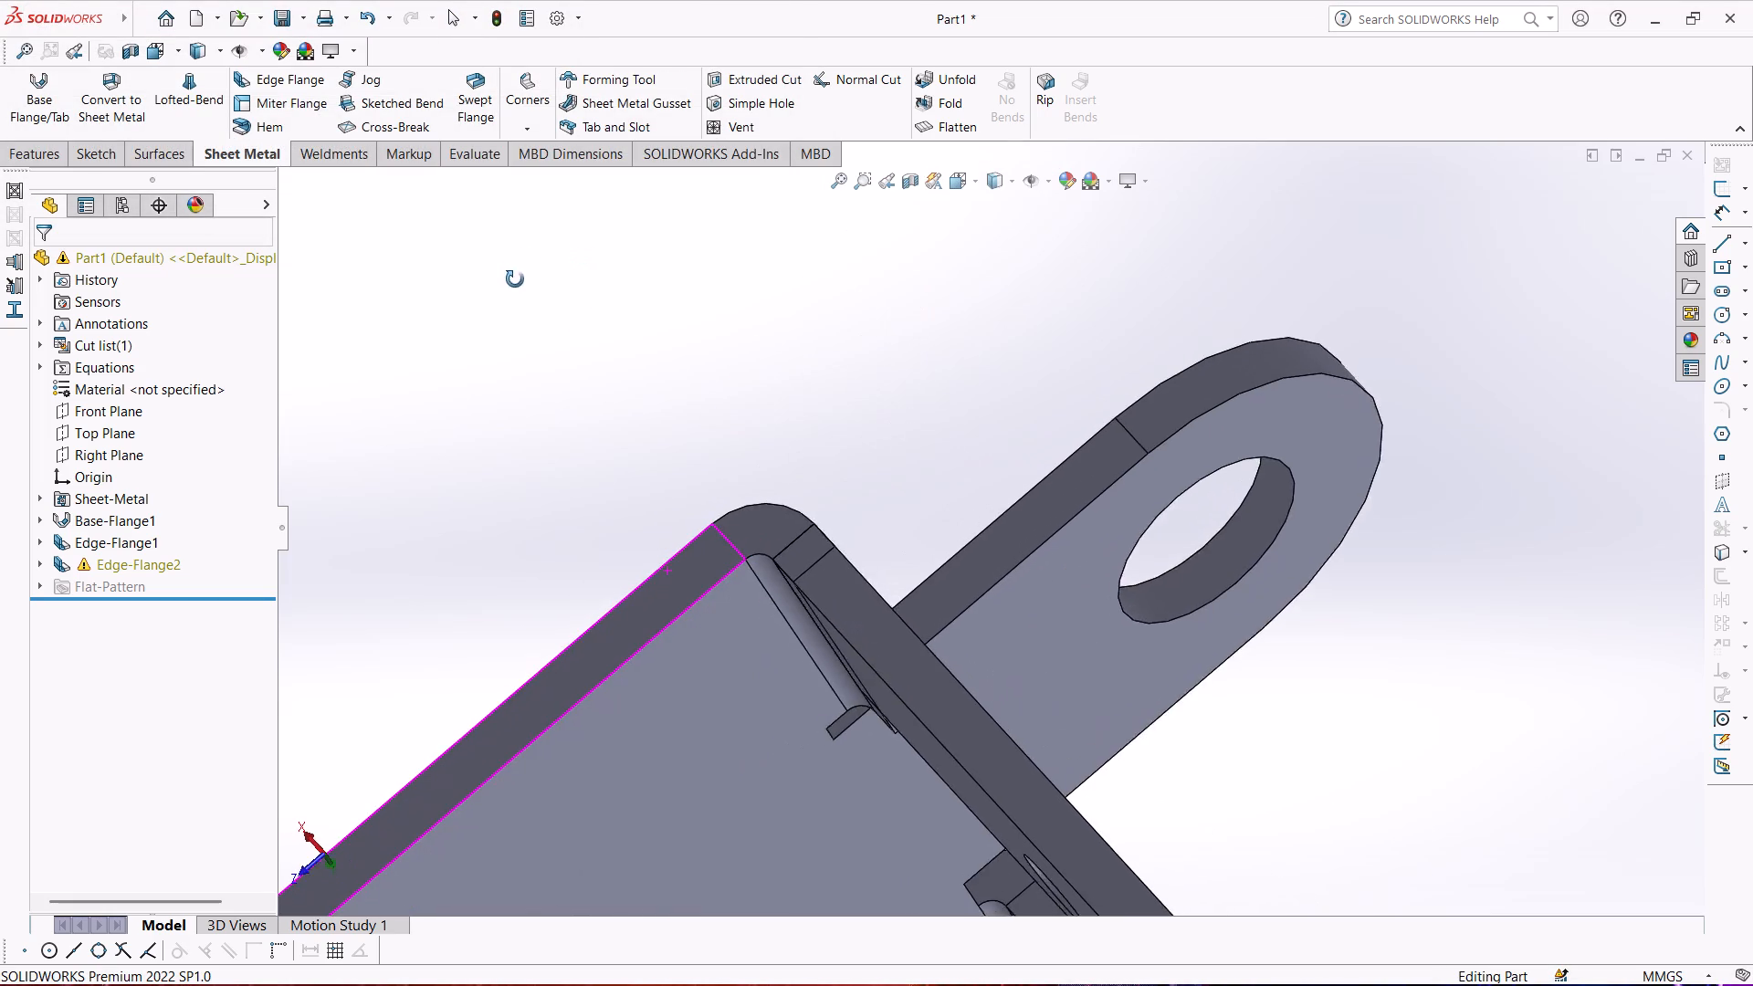
middle_drag(515, 279, 489, 299)
middle_drag(527, 419, 433, 220)
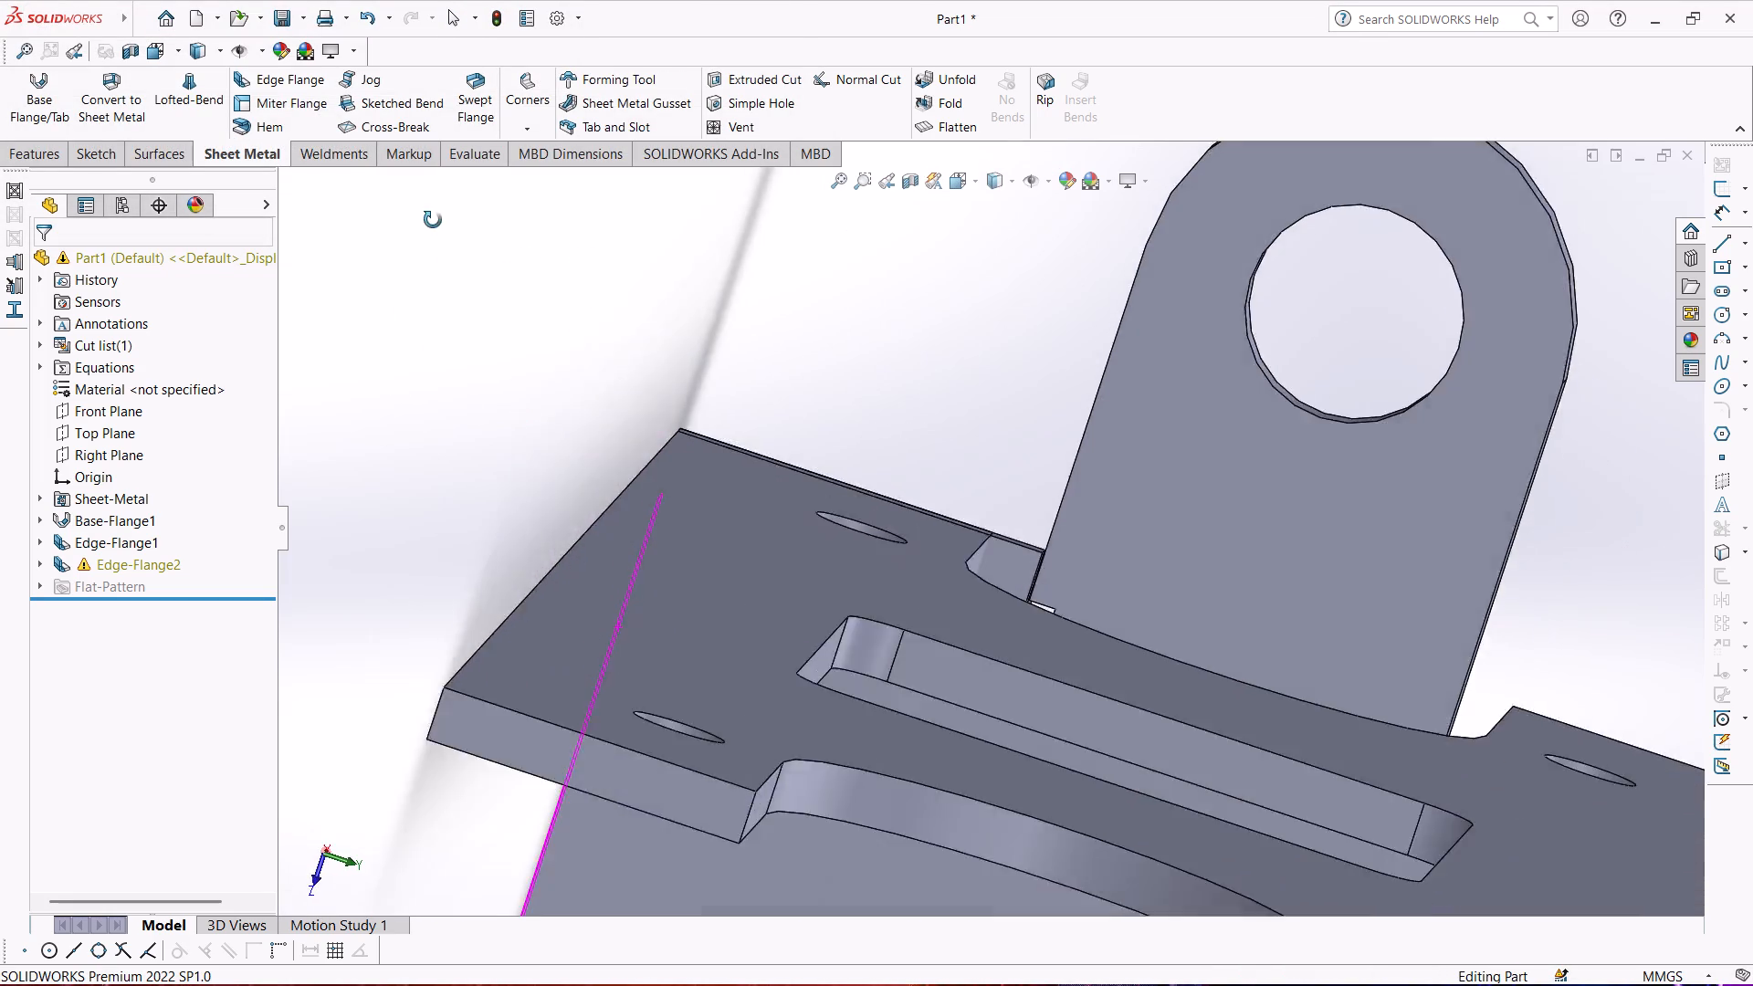
middle_drag(433, 220, 462, 308)
middle_drag(520, 582, 540, 303)
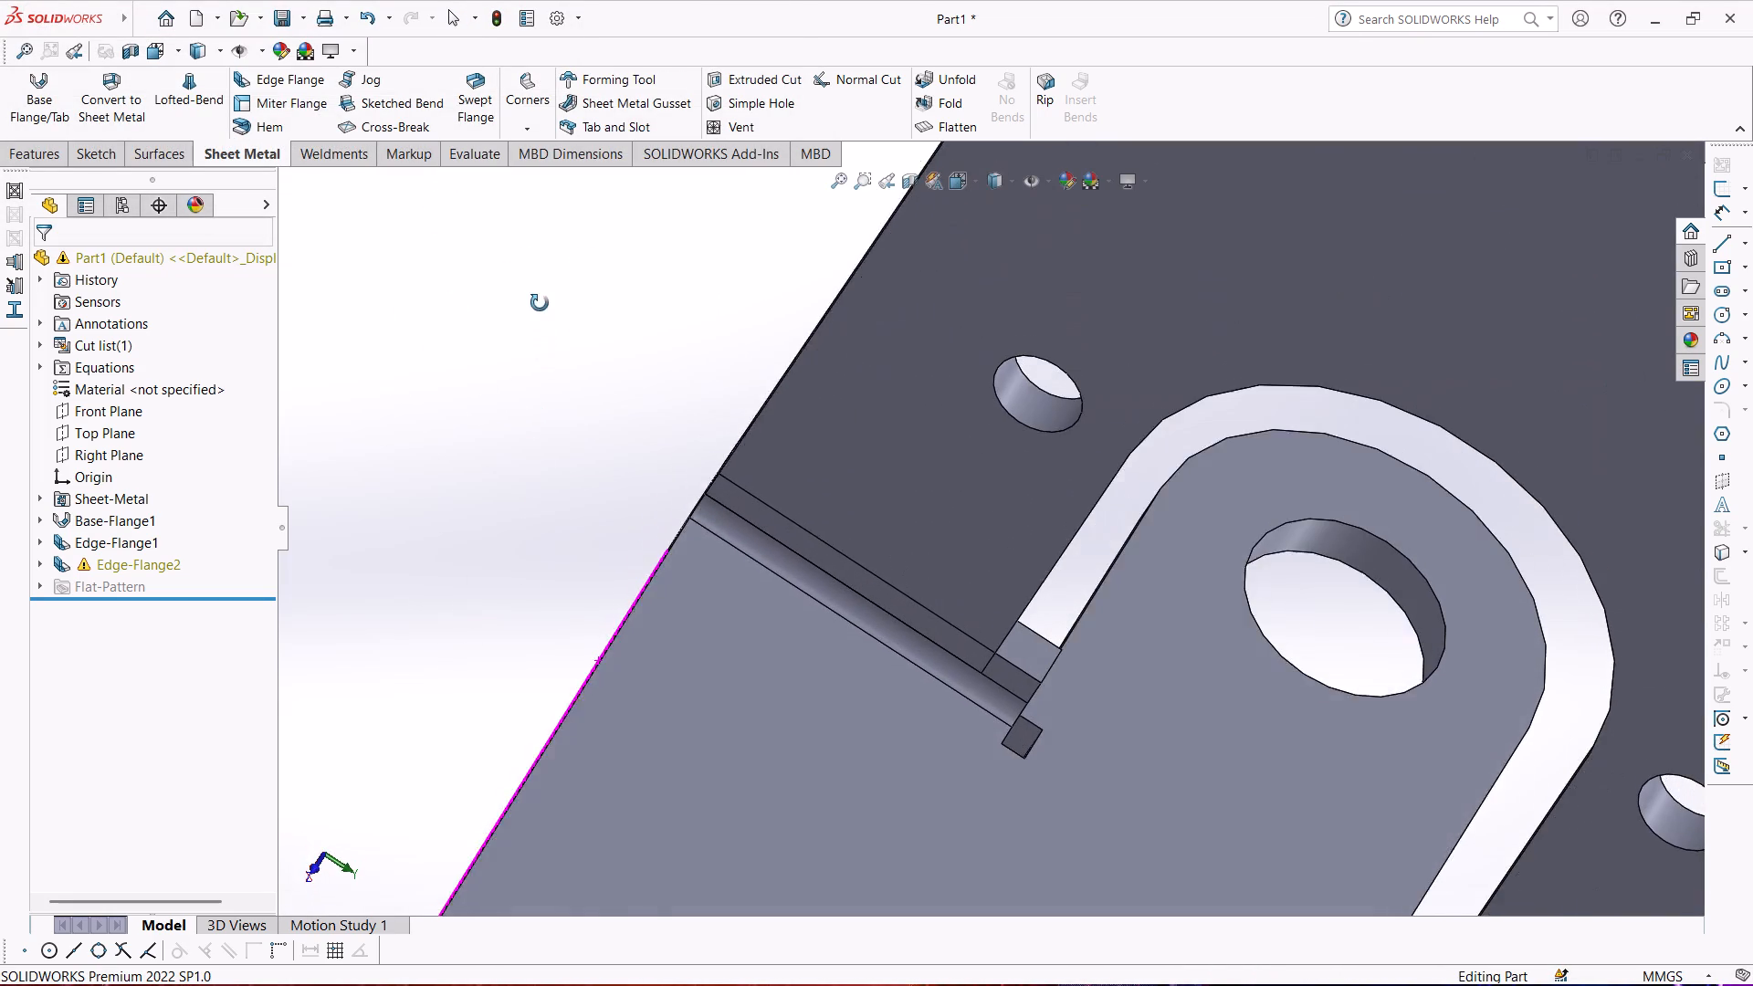
middle_drag(540, 303, 539, 285)
middle_drag(548, 513, 525, 518)
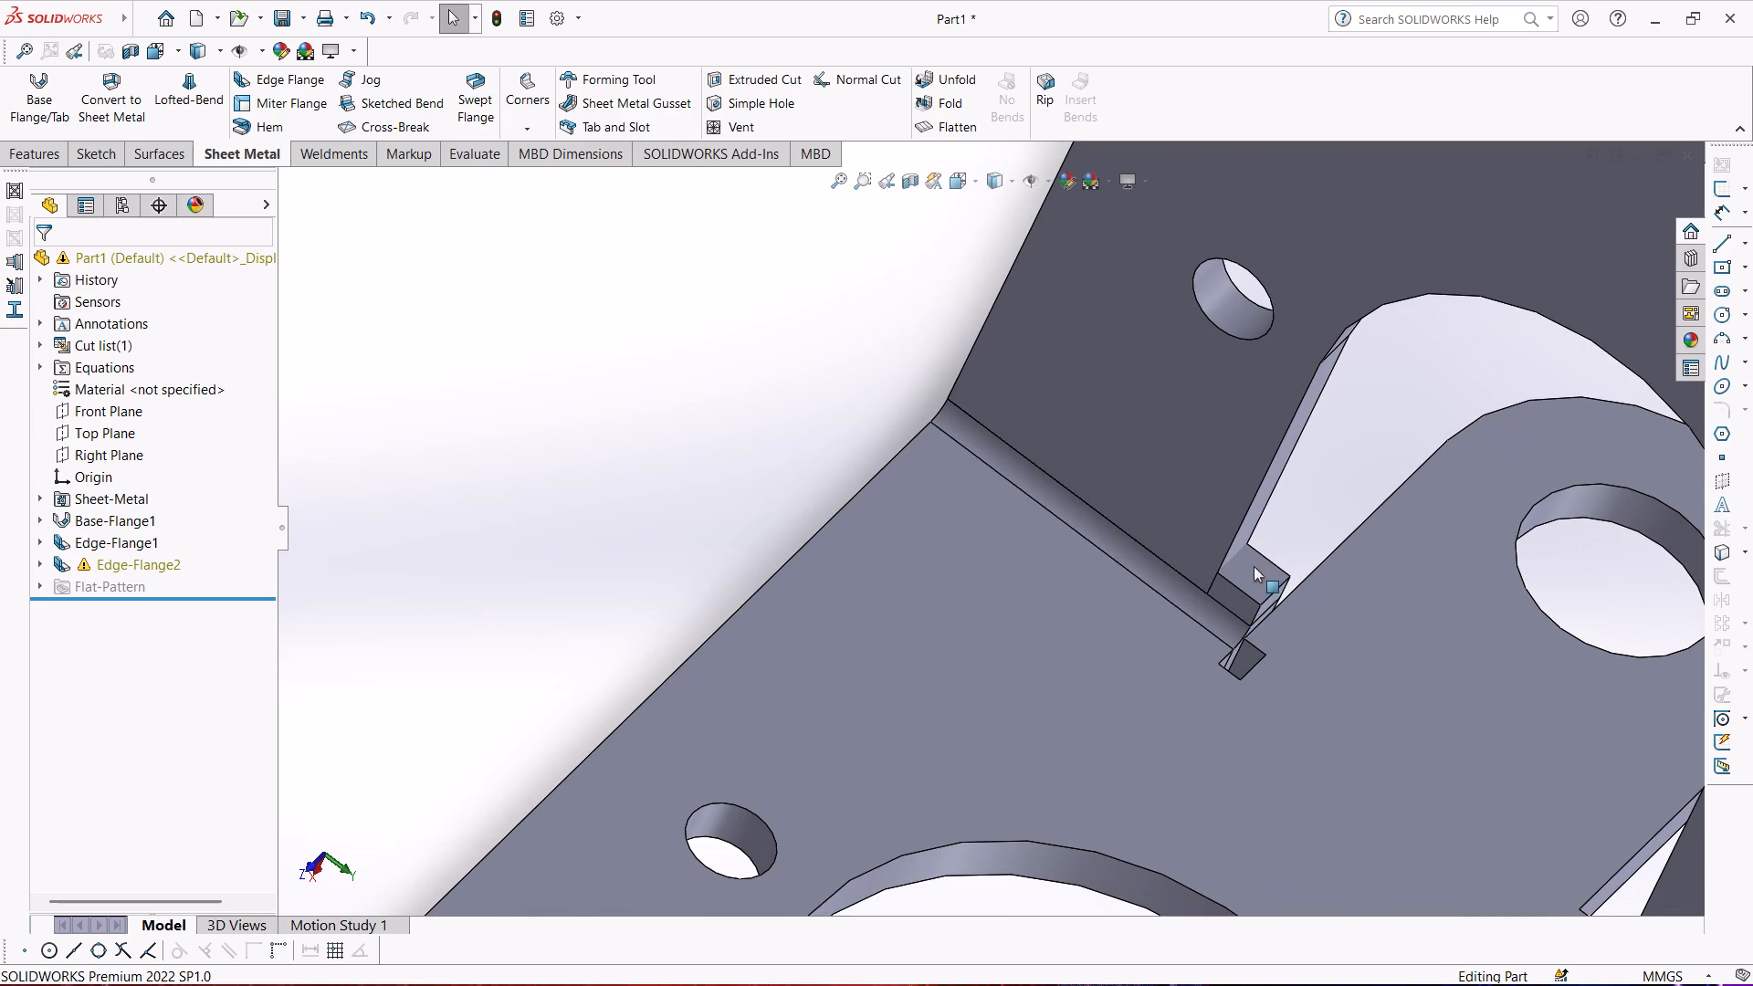
Undo the 1 mm edge flange across the gap.
key(ctrl+z)
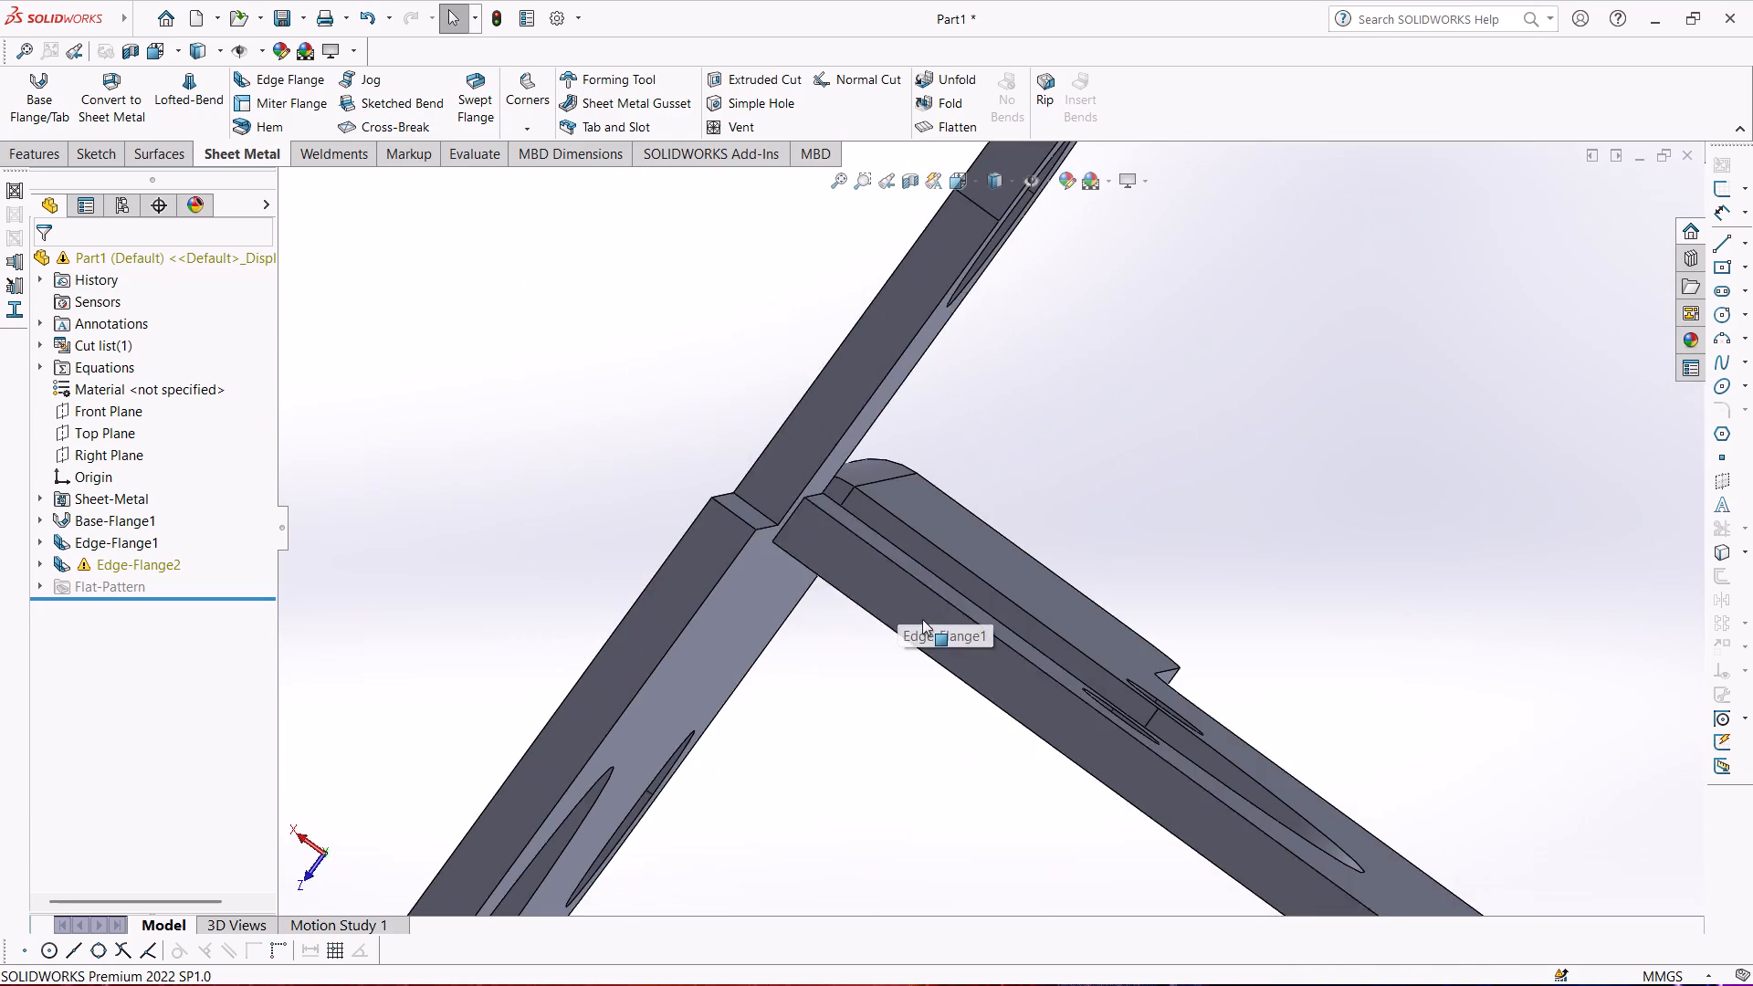
Start a 90° blind edge flange, 6 mm long, on the 14 mm notch edge beside the narrow leg, directed toward that leg.
middle_drag(771, 505, 725, 283)
middle_drag(801, 467, 767, 298)
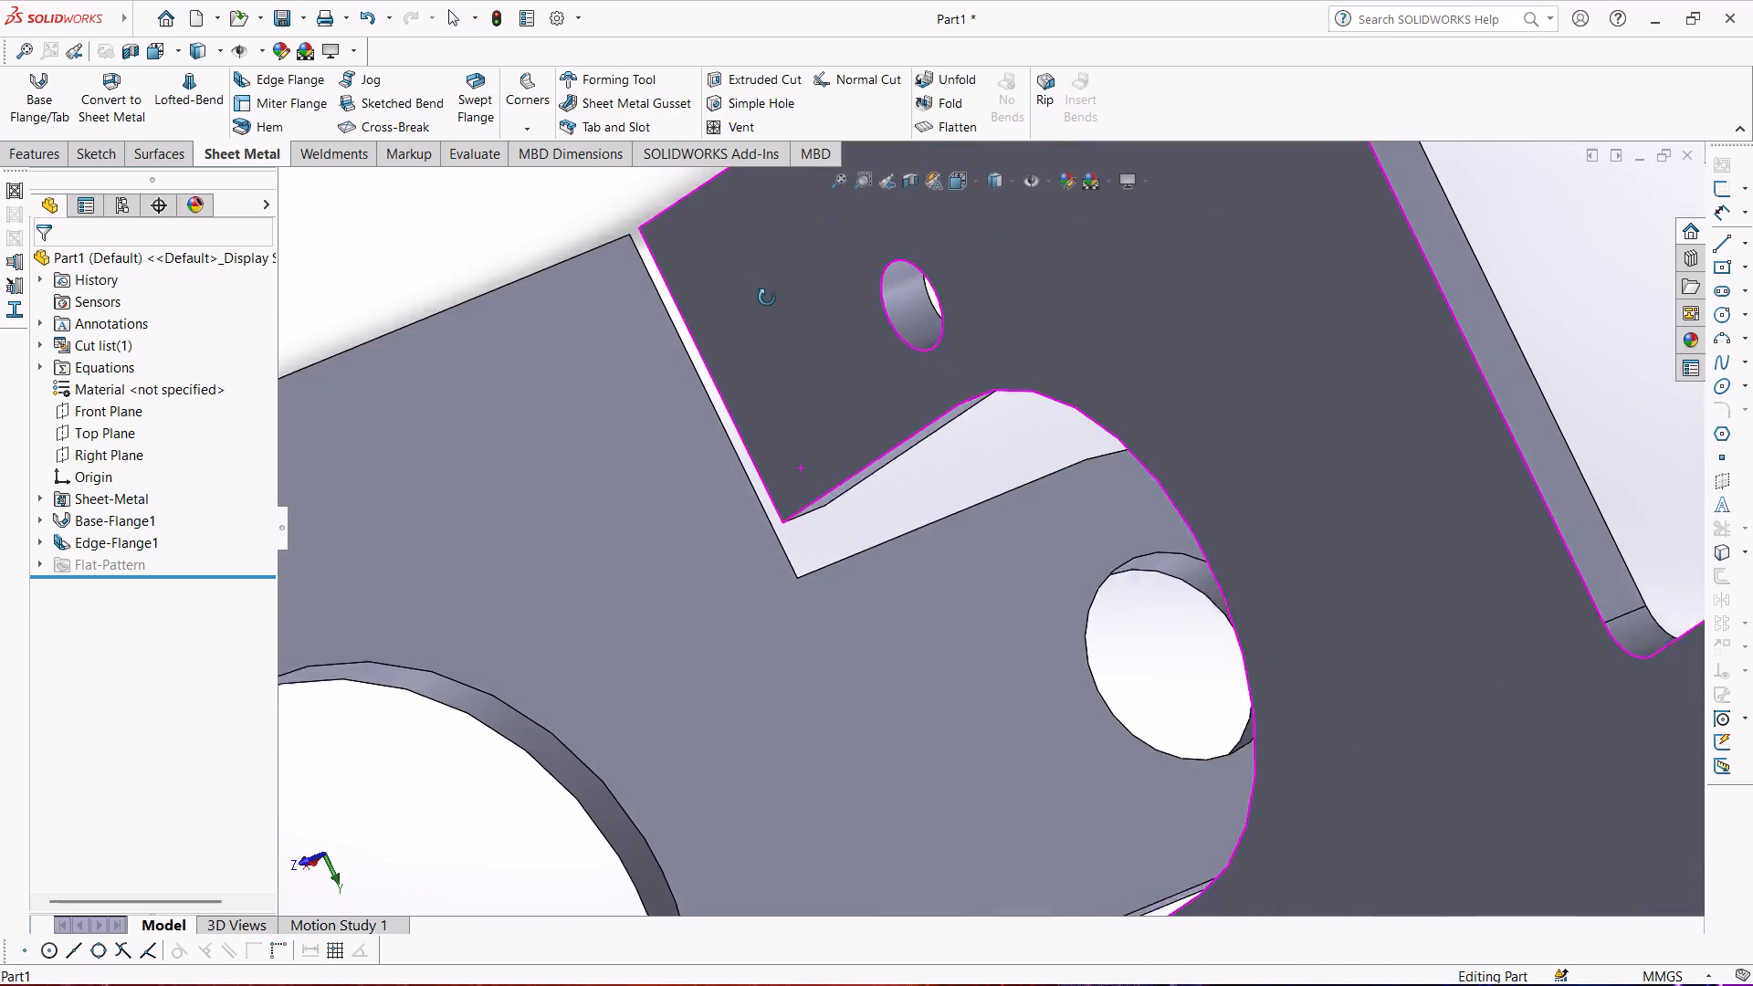
middle_drag(767, 298, 760, 283)
middle_drag(742, 342, 757, 370)
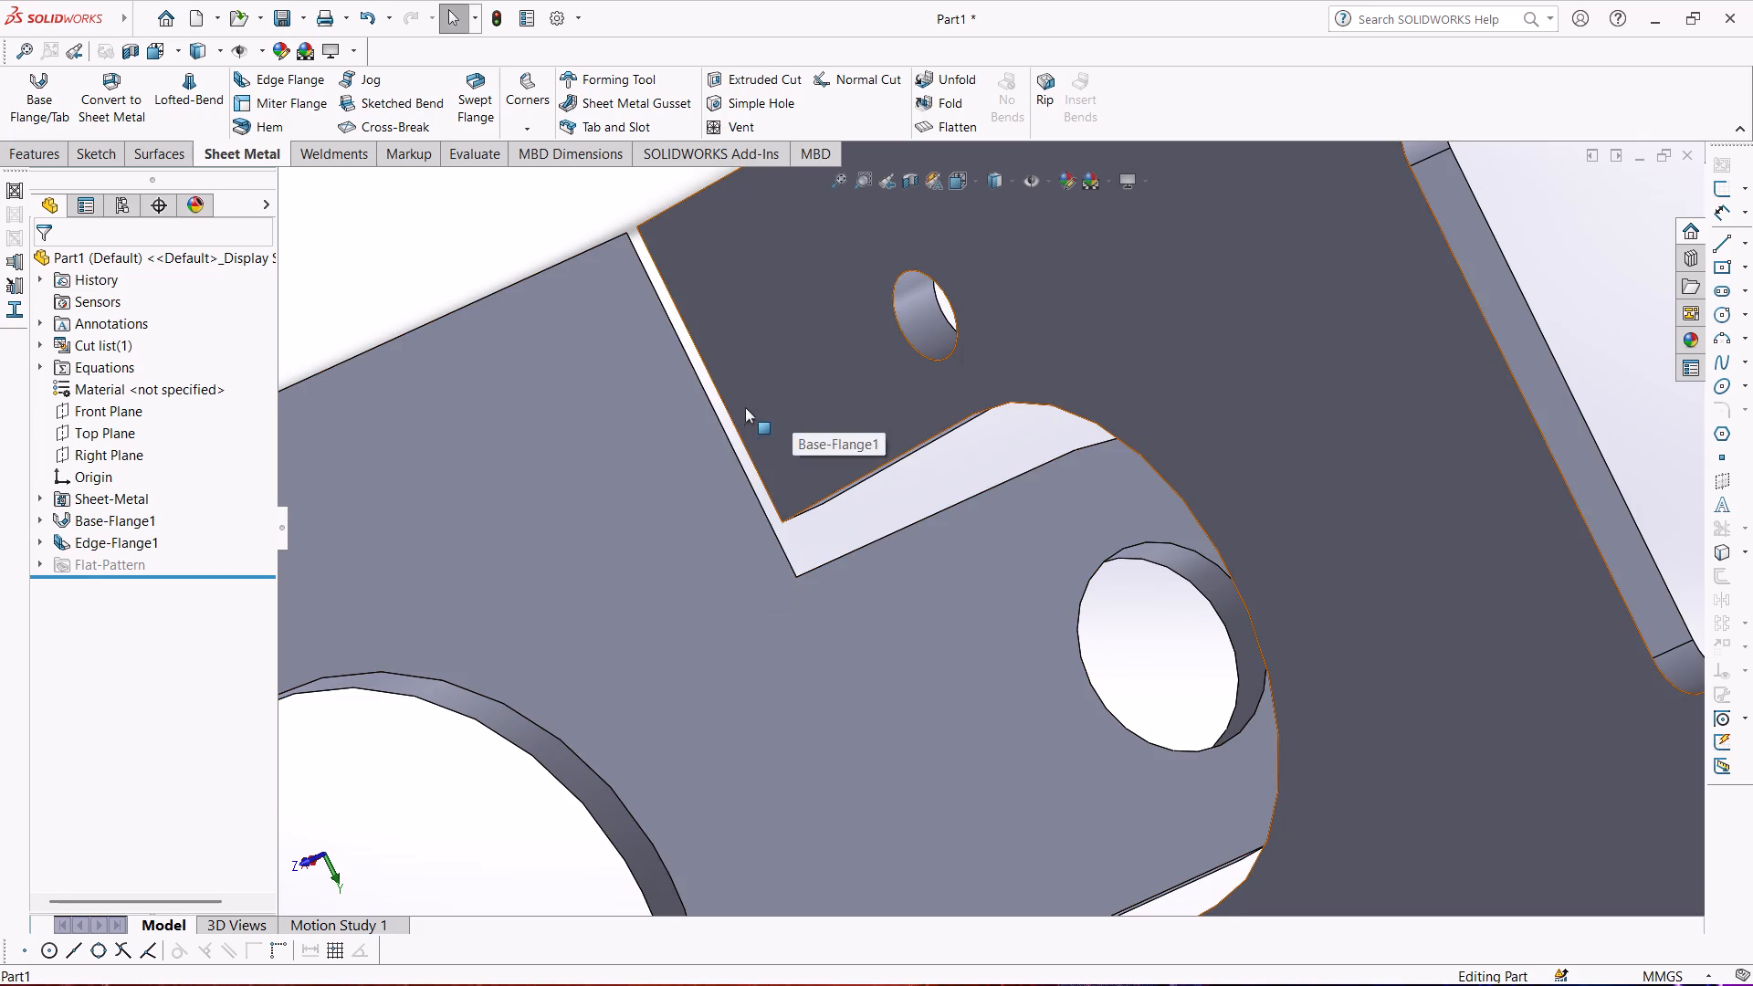
click(274, 82)
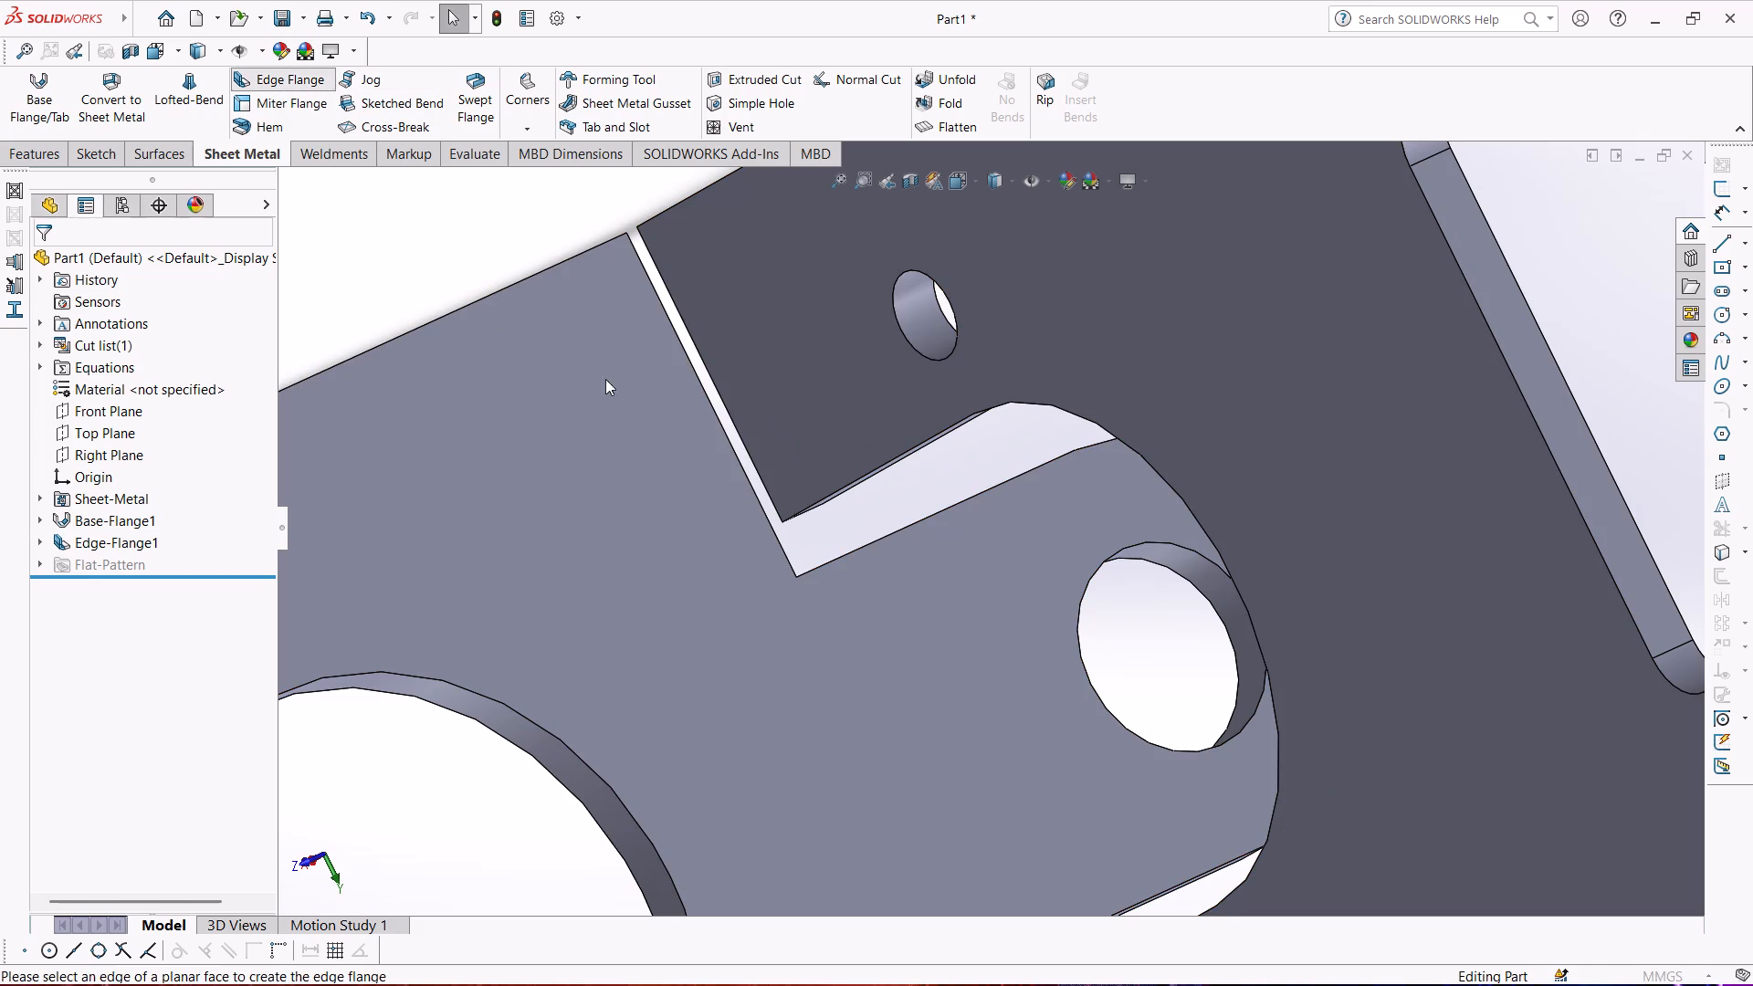
click(707, 402)
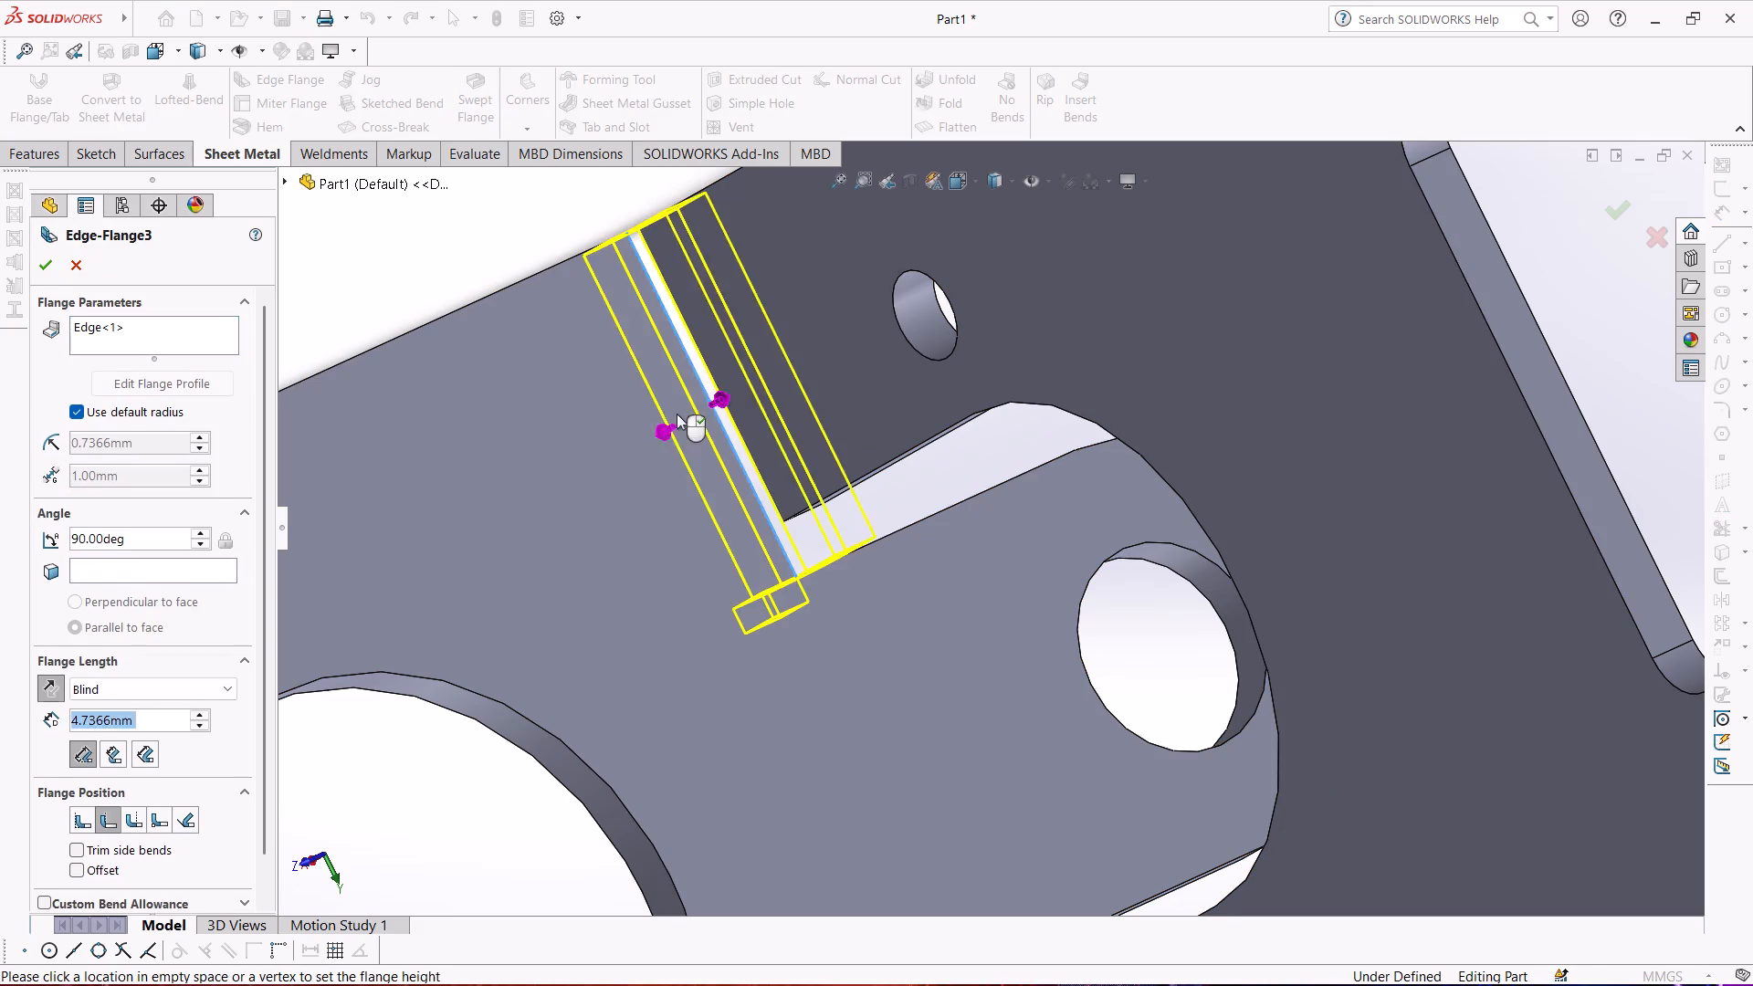
click(825, 388)
middle_drag(651, 536, 590, 368)
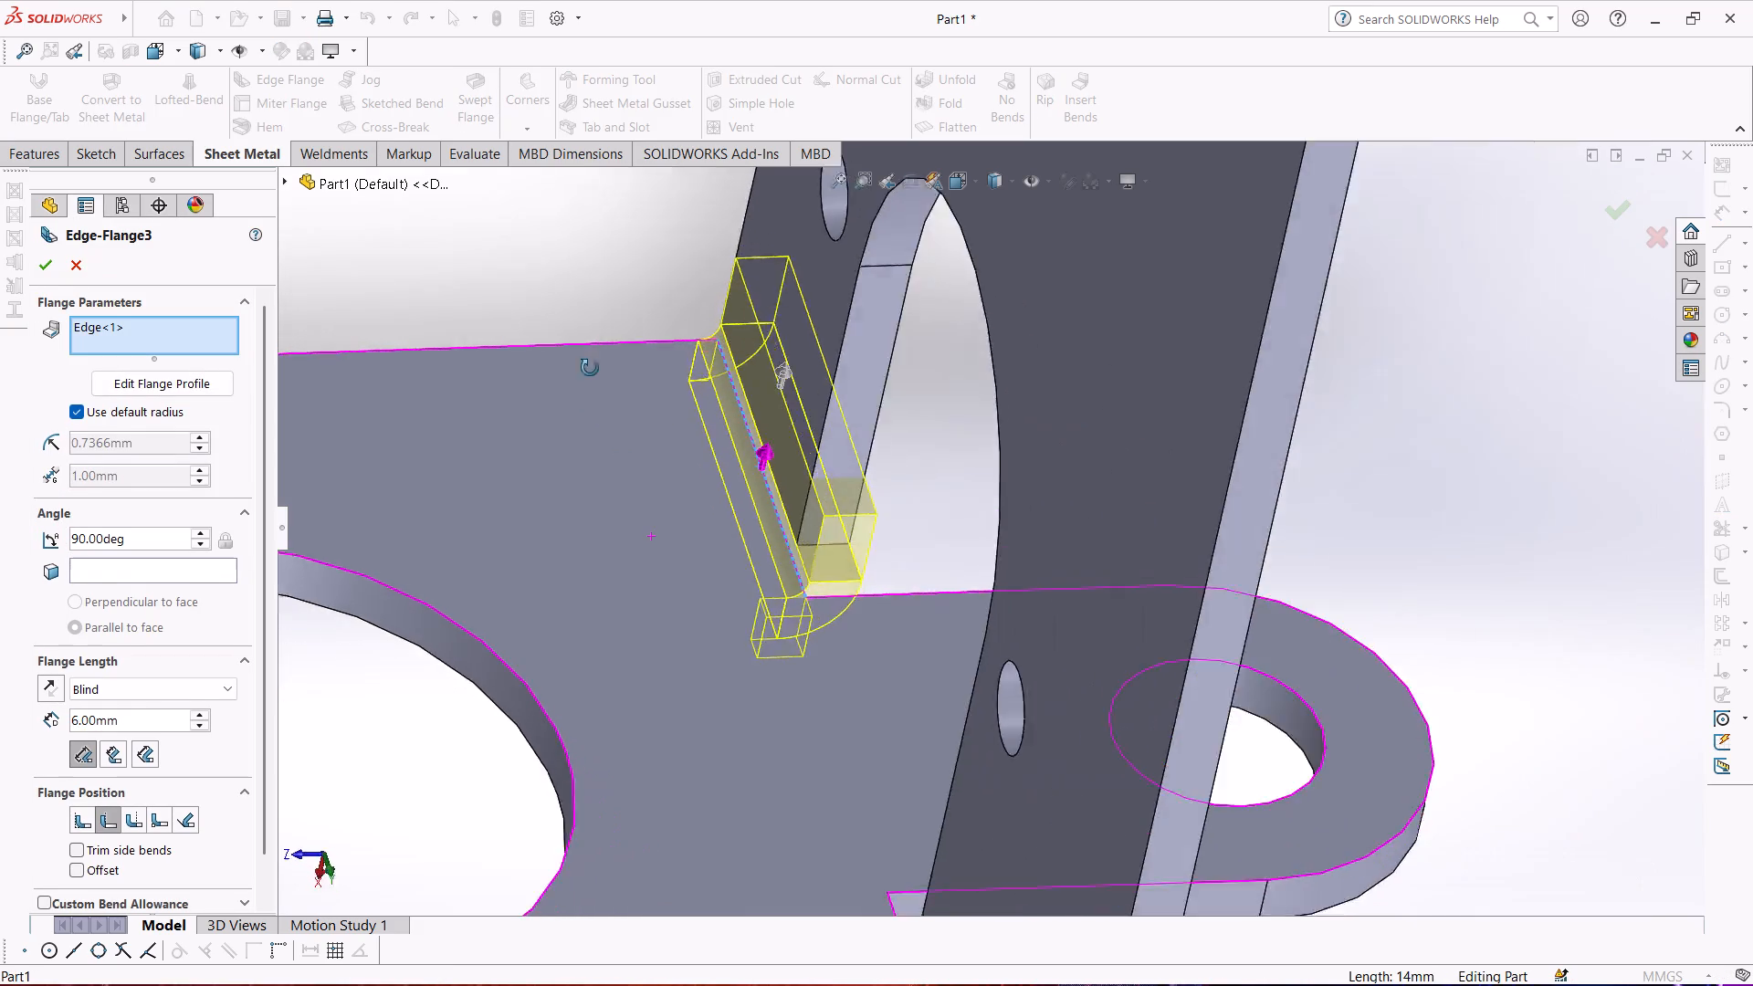
middle_drag(590, 368, 736, 471)
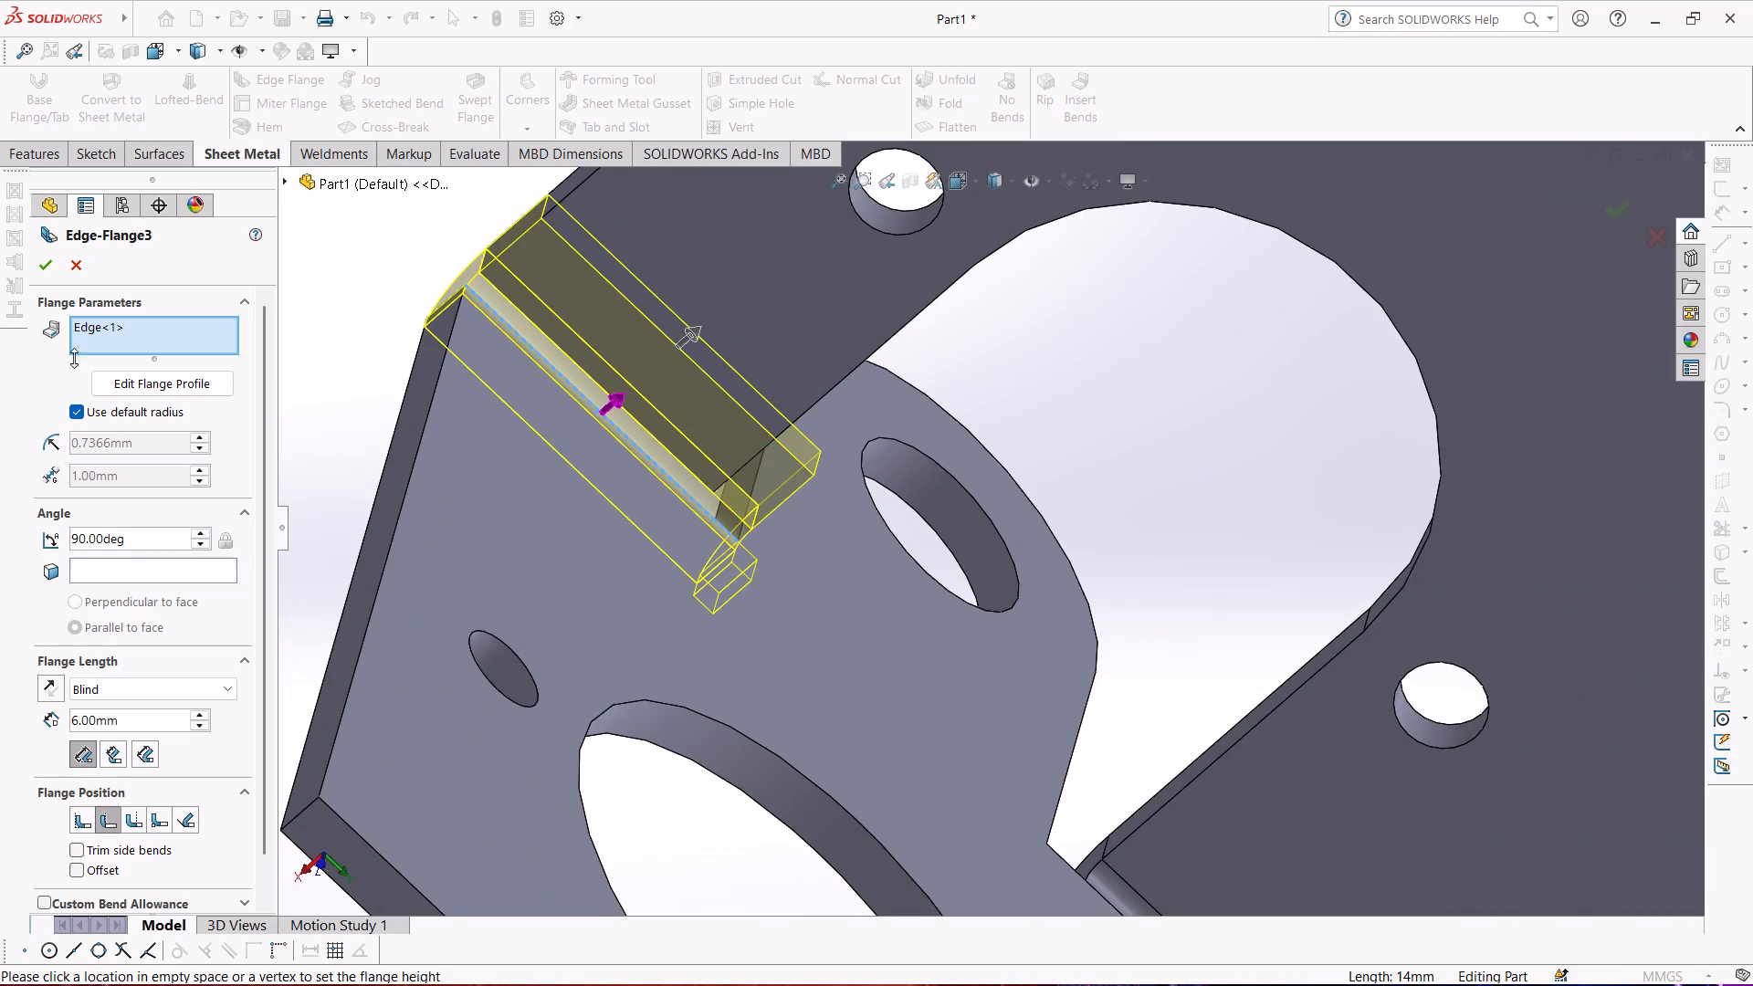
Edit the flange profile so its inner end aligns with the narrow leg's side edge, and create the edge flange.
click(117, 380)
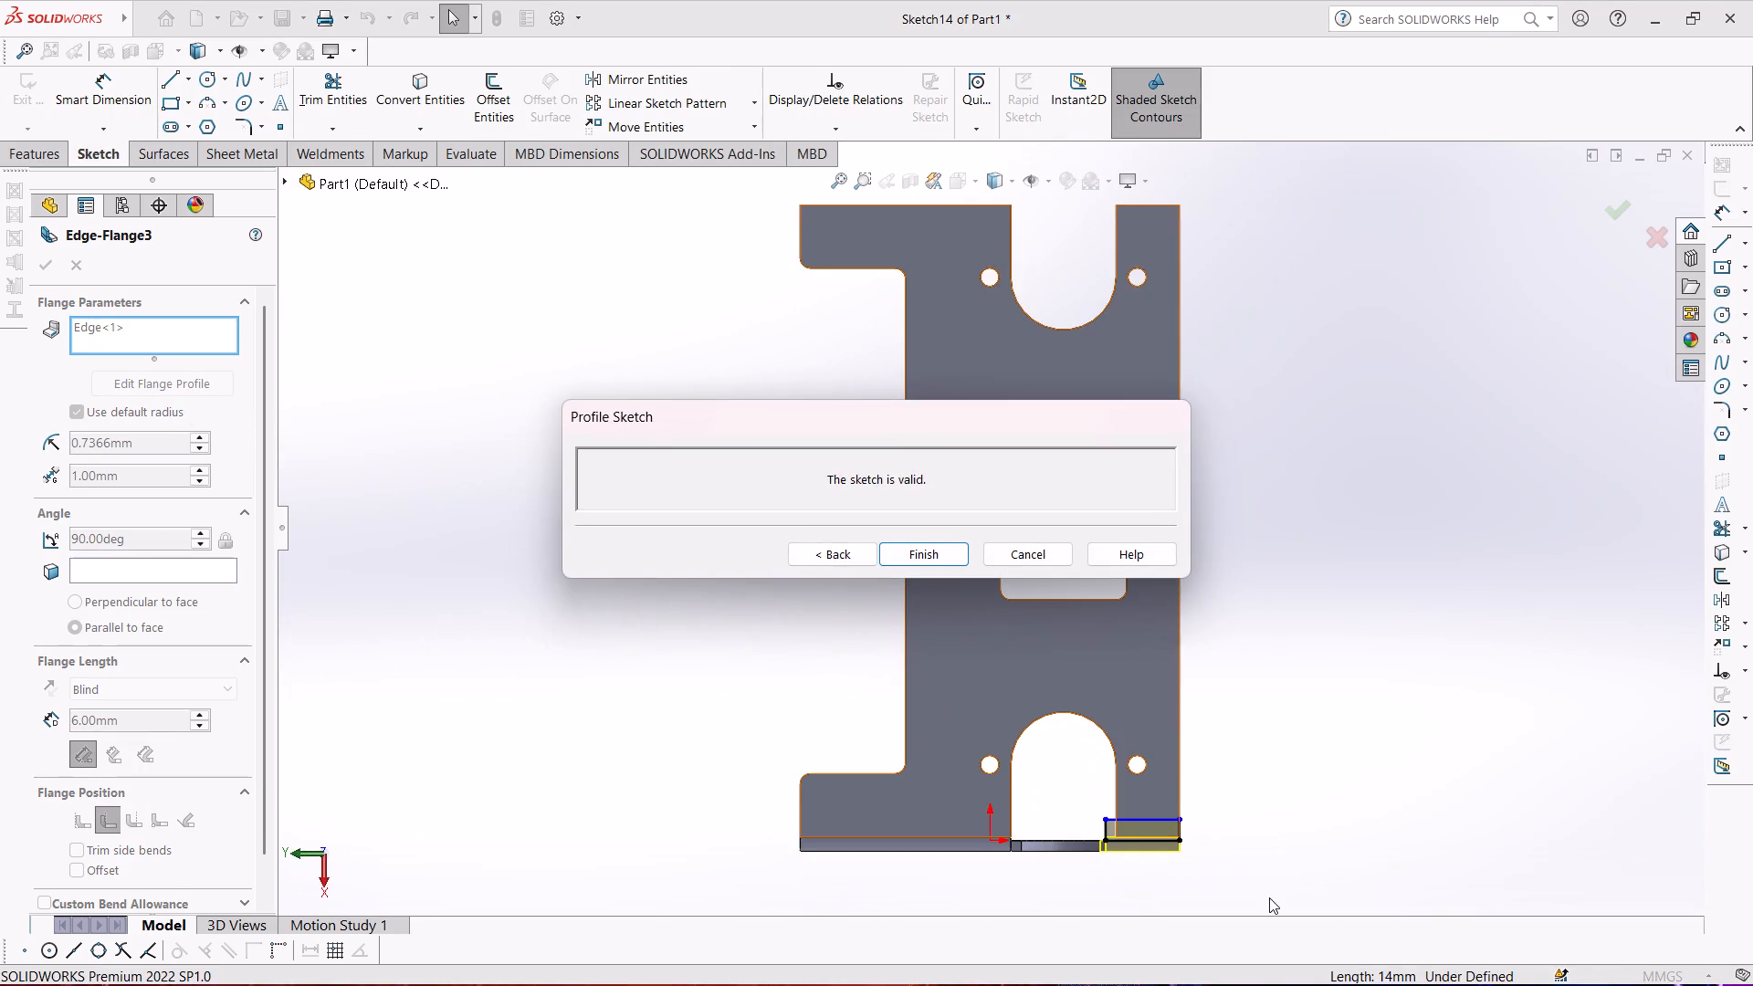
drag(866, 412, 1317, 288)
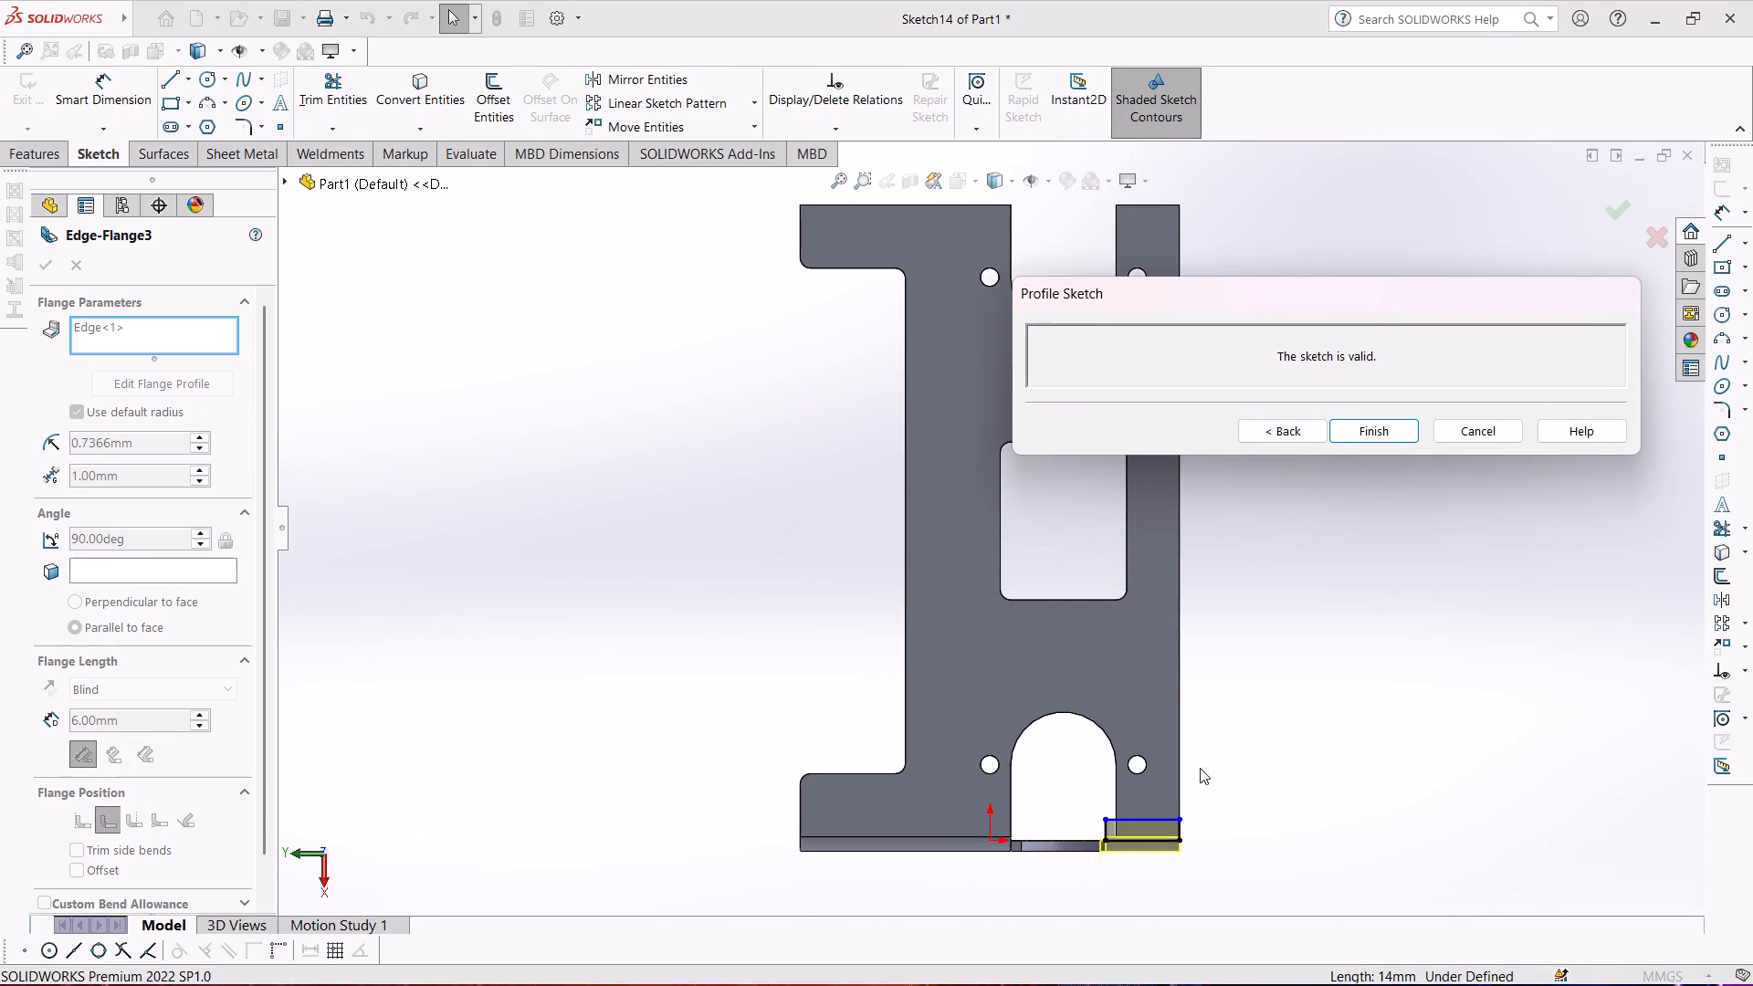
scroll(1191, 830, down, 5)
scroll(998, 723, down, 5)
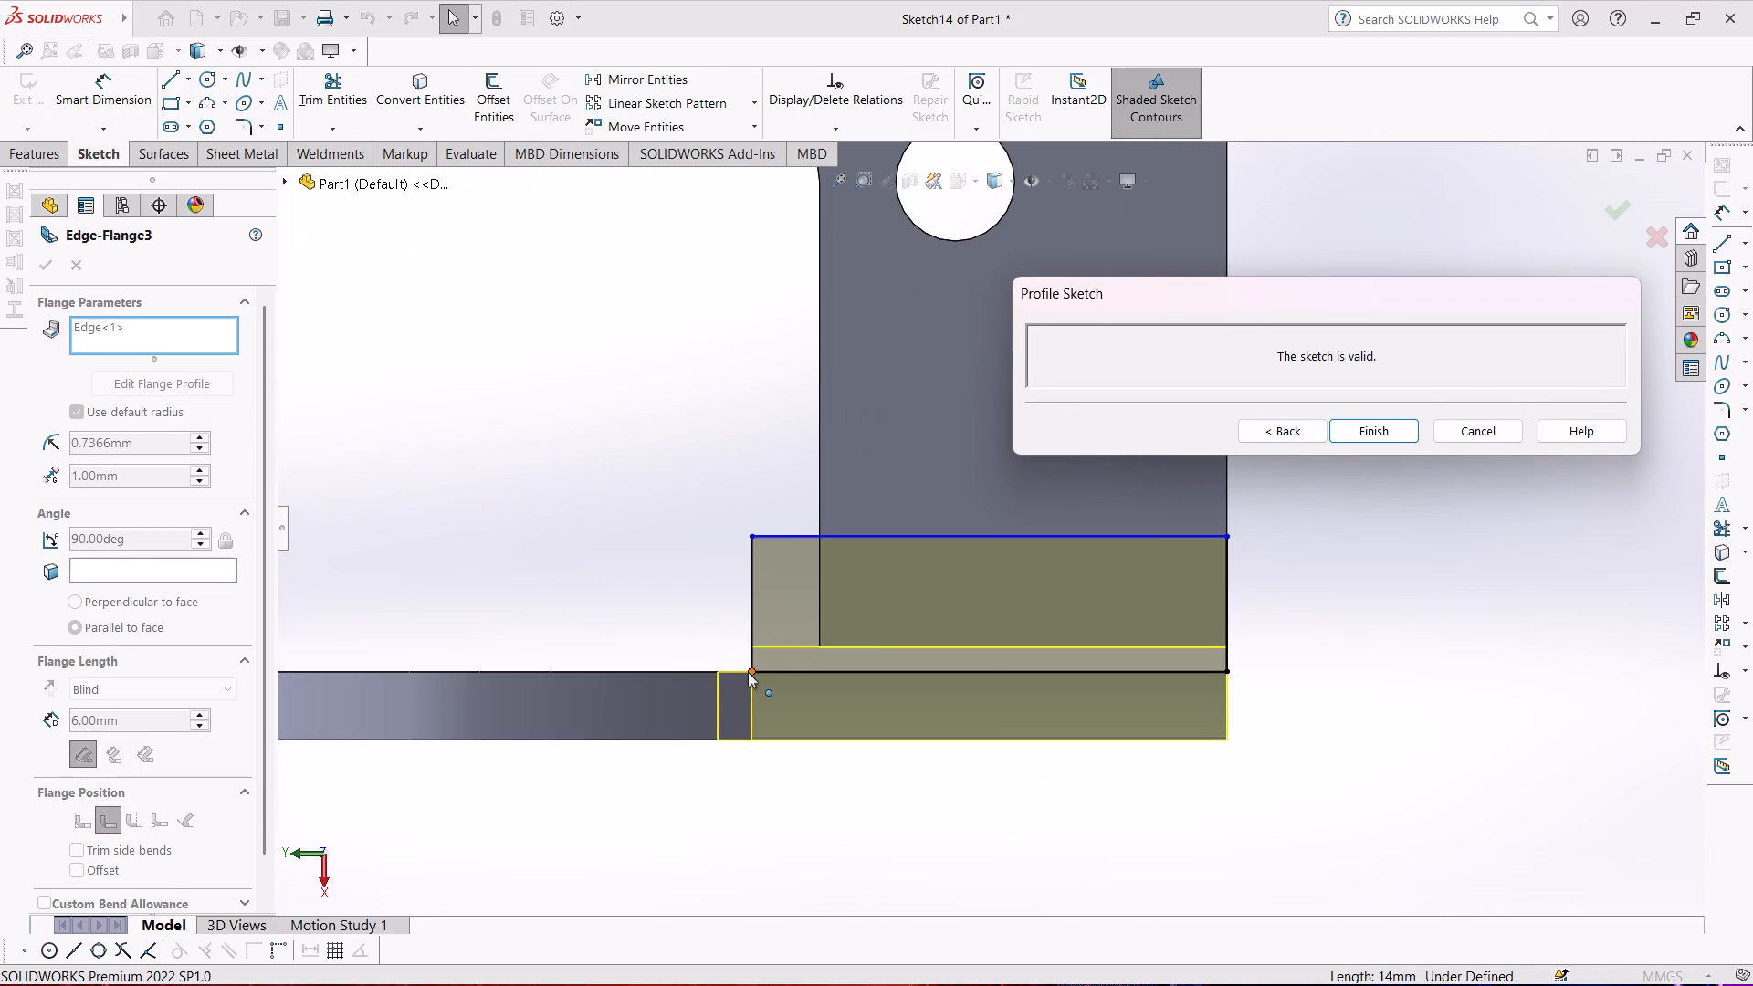
drag(748, 672, 820, 648)
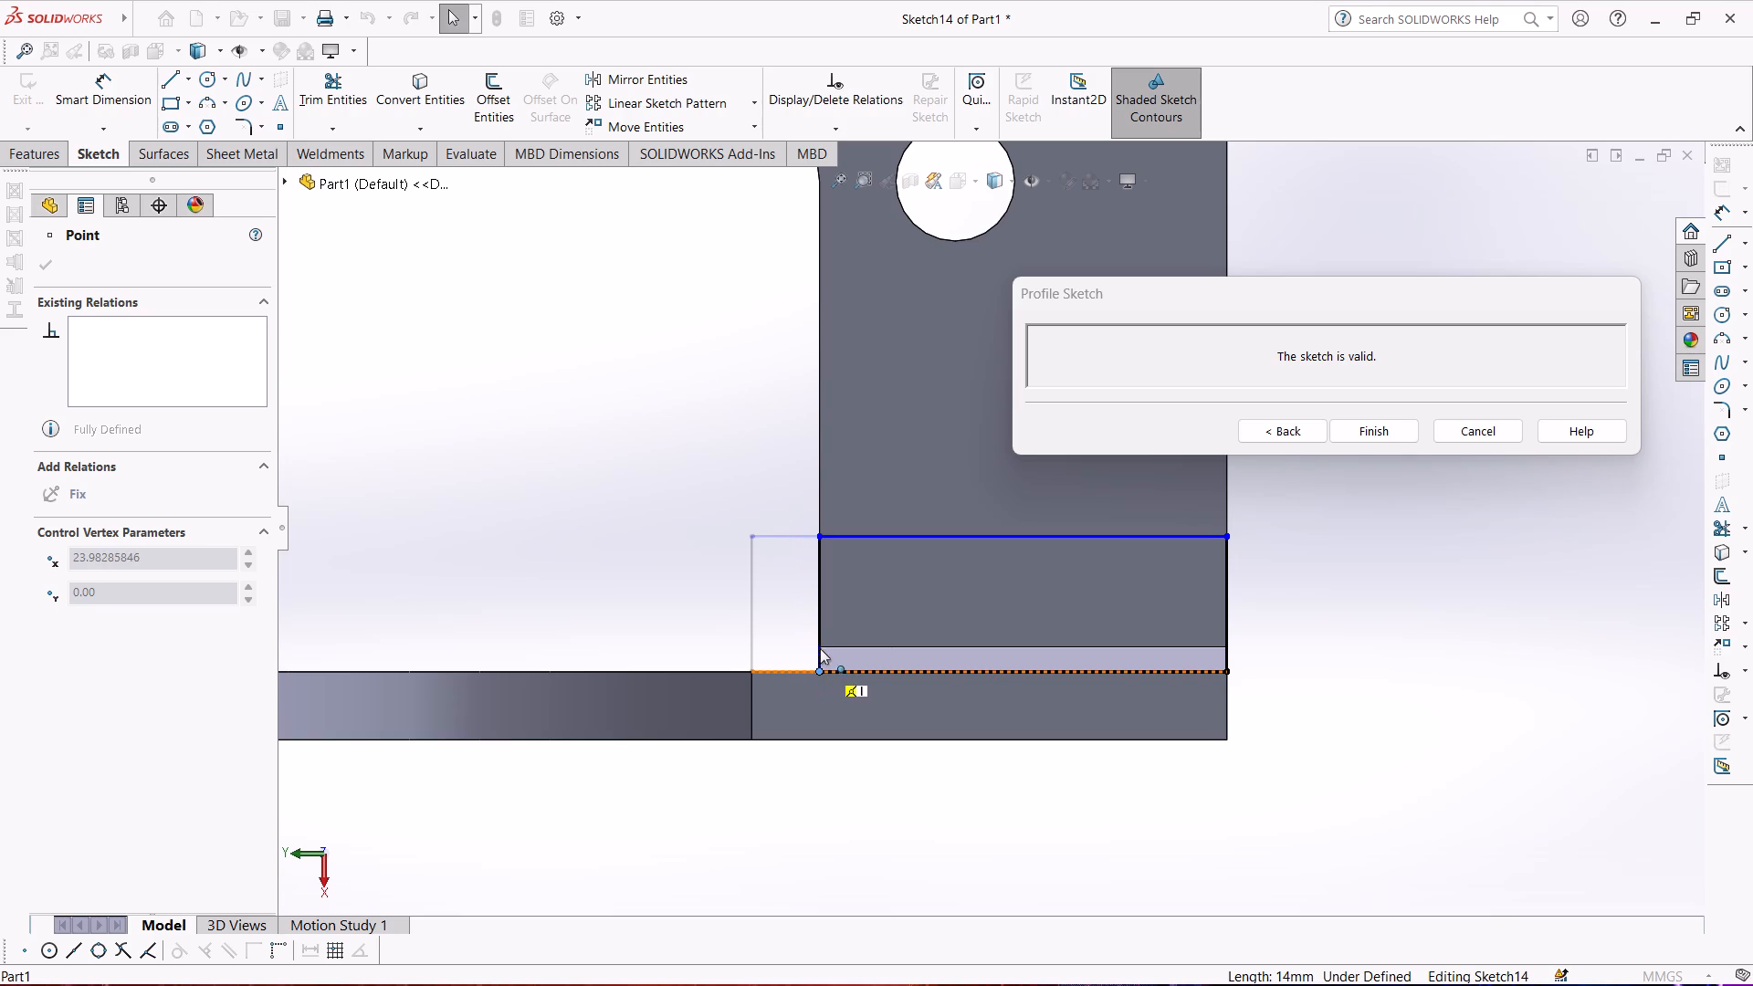
drag(820, 648, 821, 641)
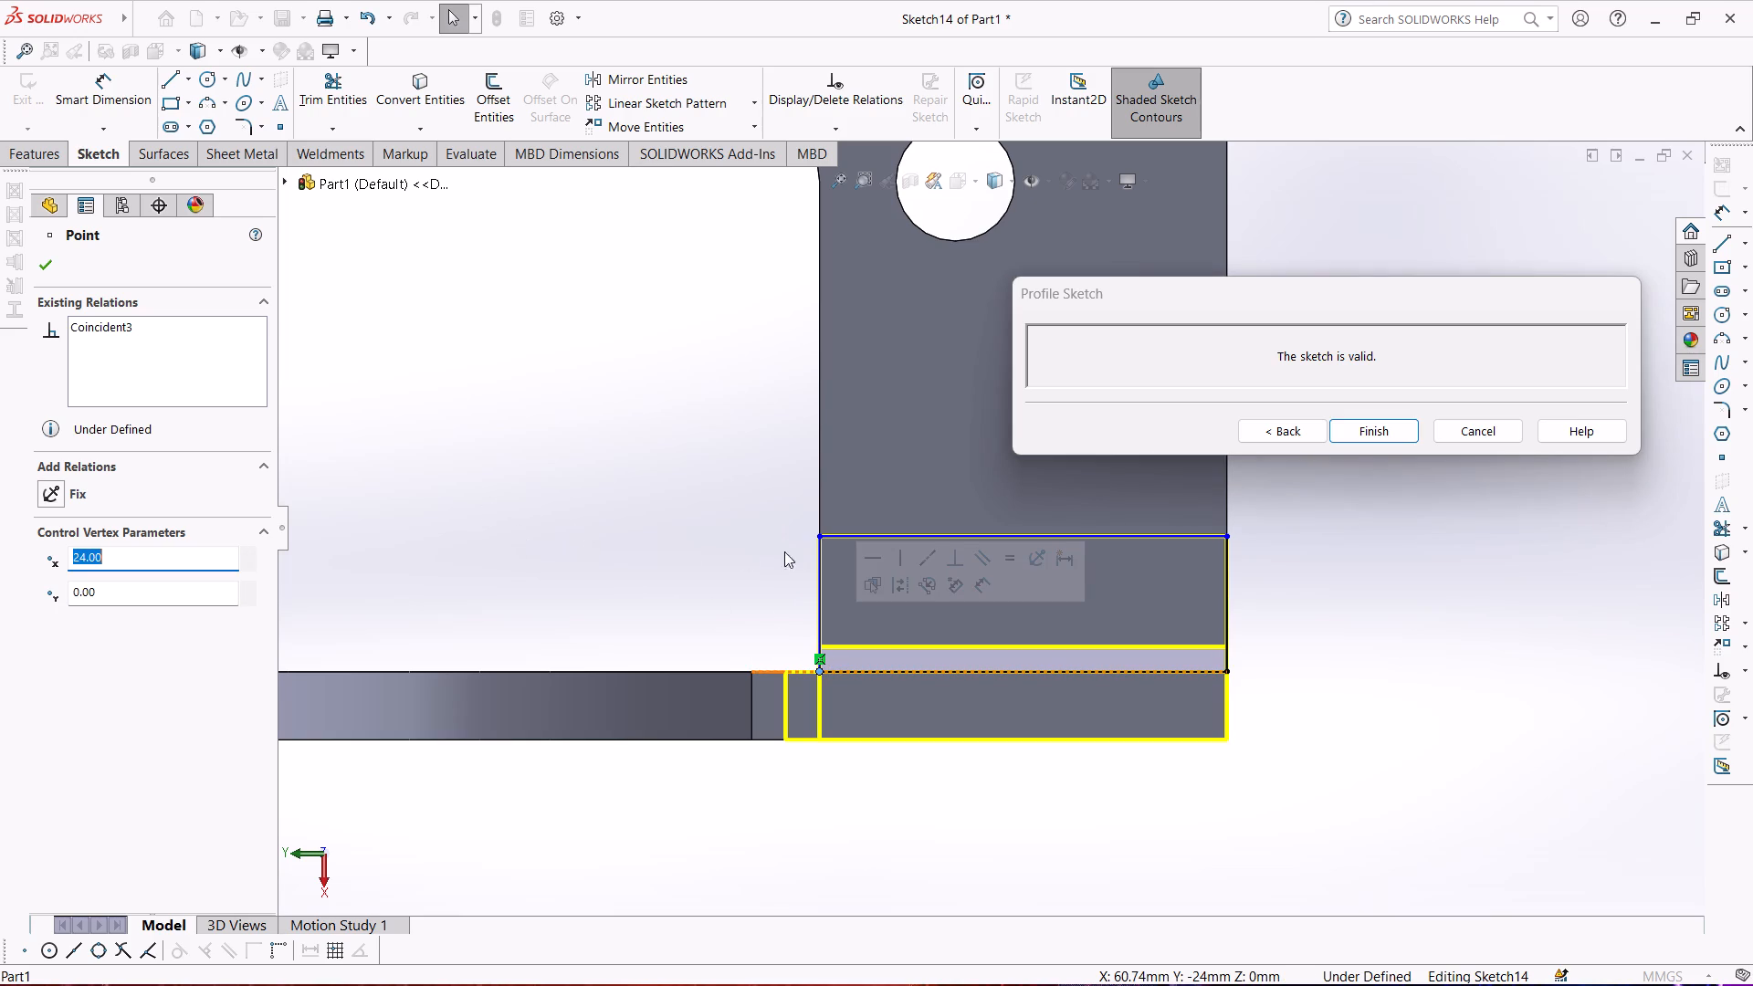
middle_drag(742, 521, 773, 621)
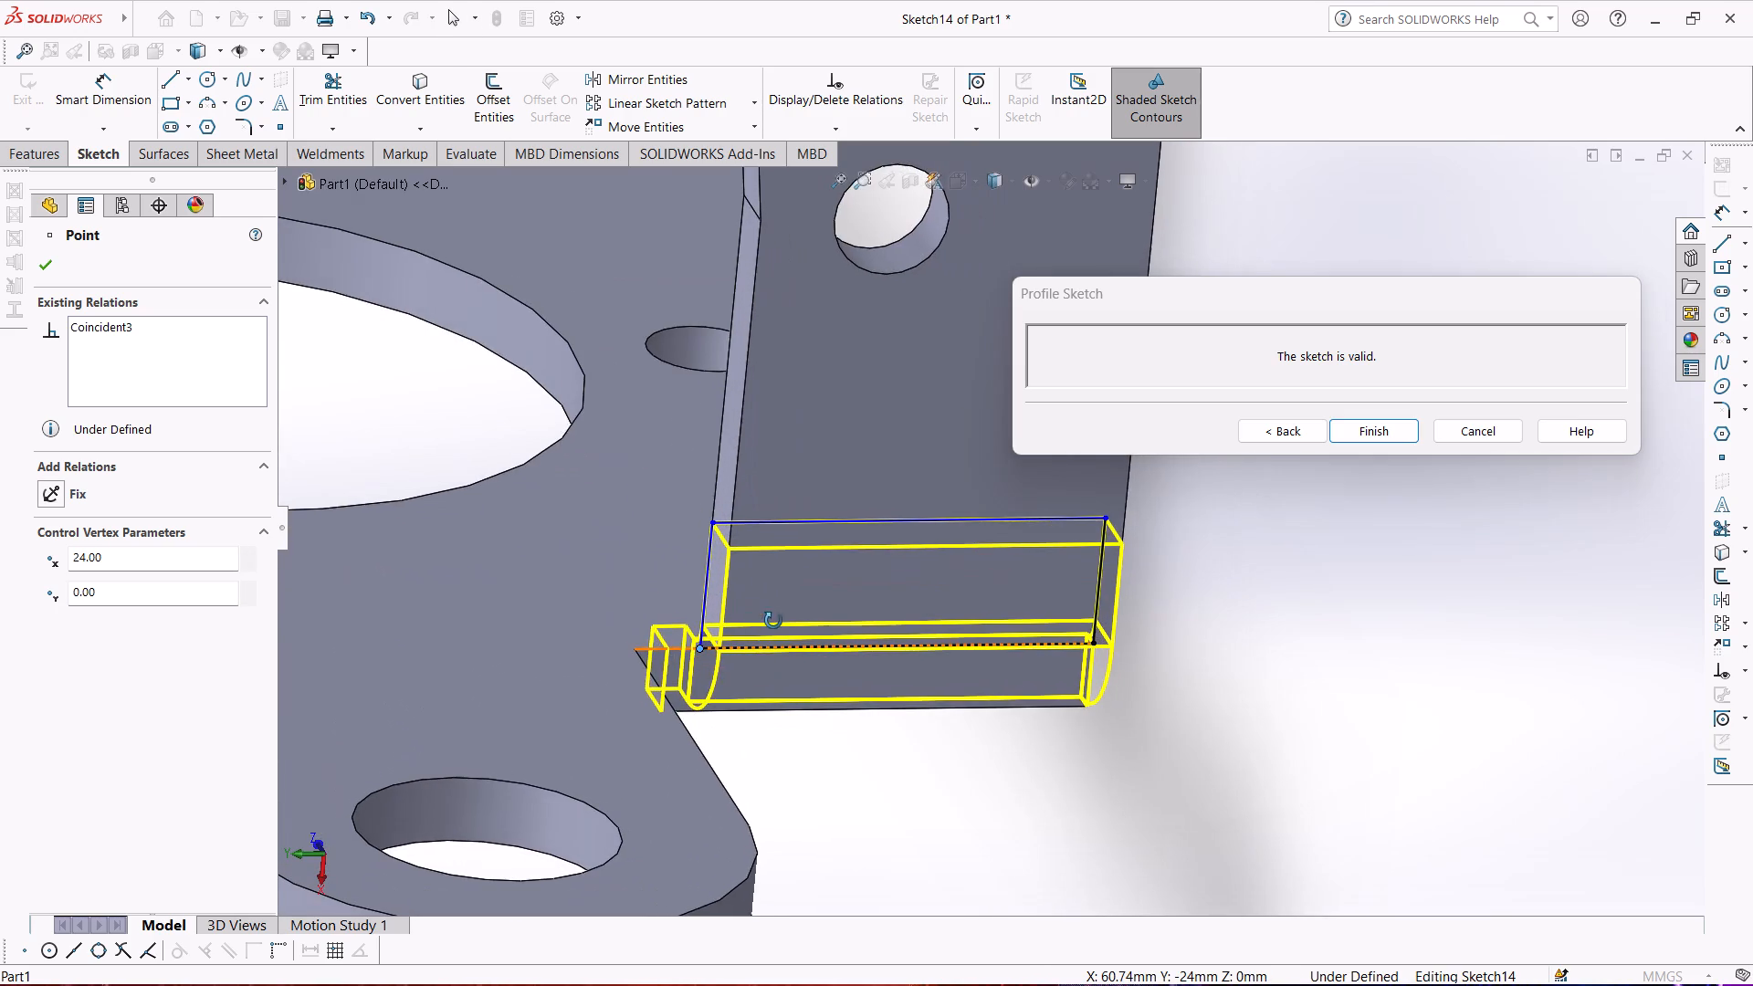
middle_drag(773, 621, 740, 582)
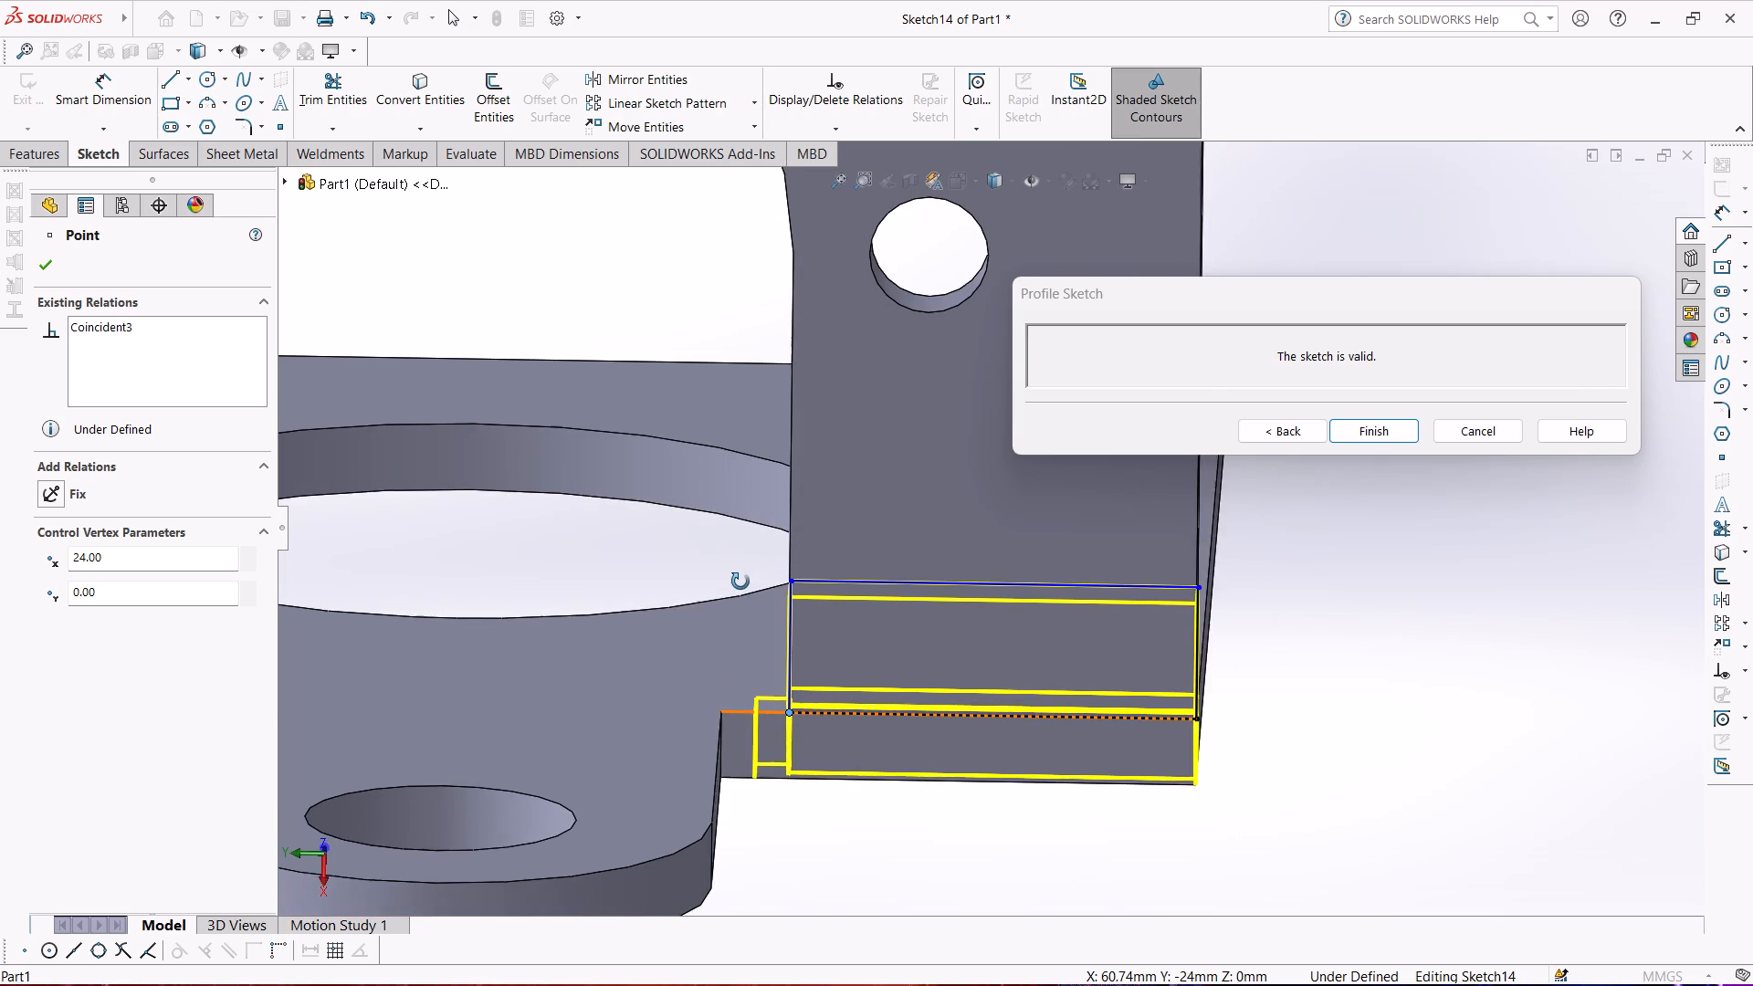
middle_drag(740, 582, 730, 559)
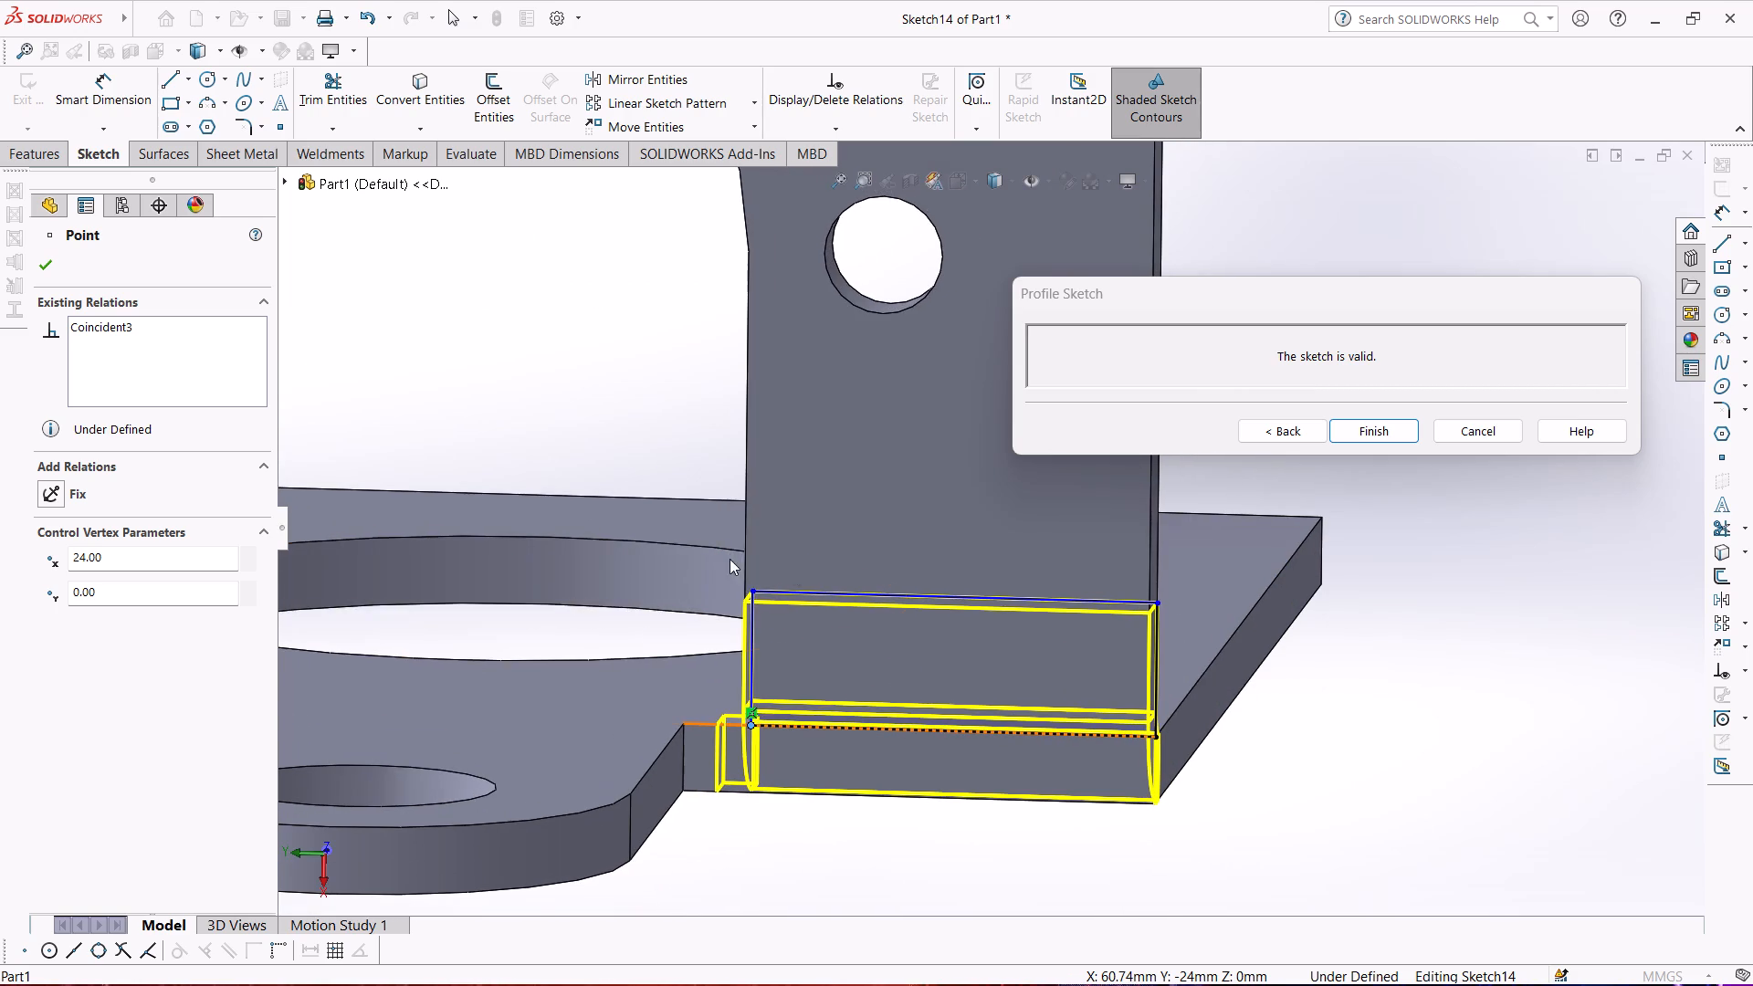
click(1359, 435)
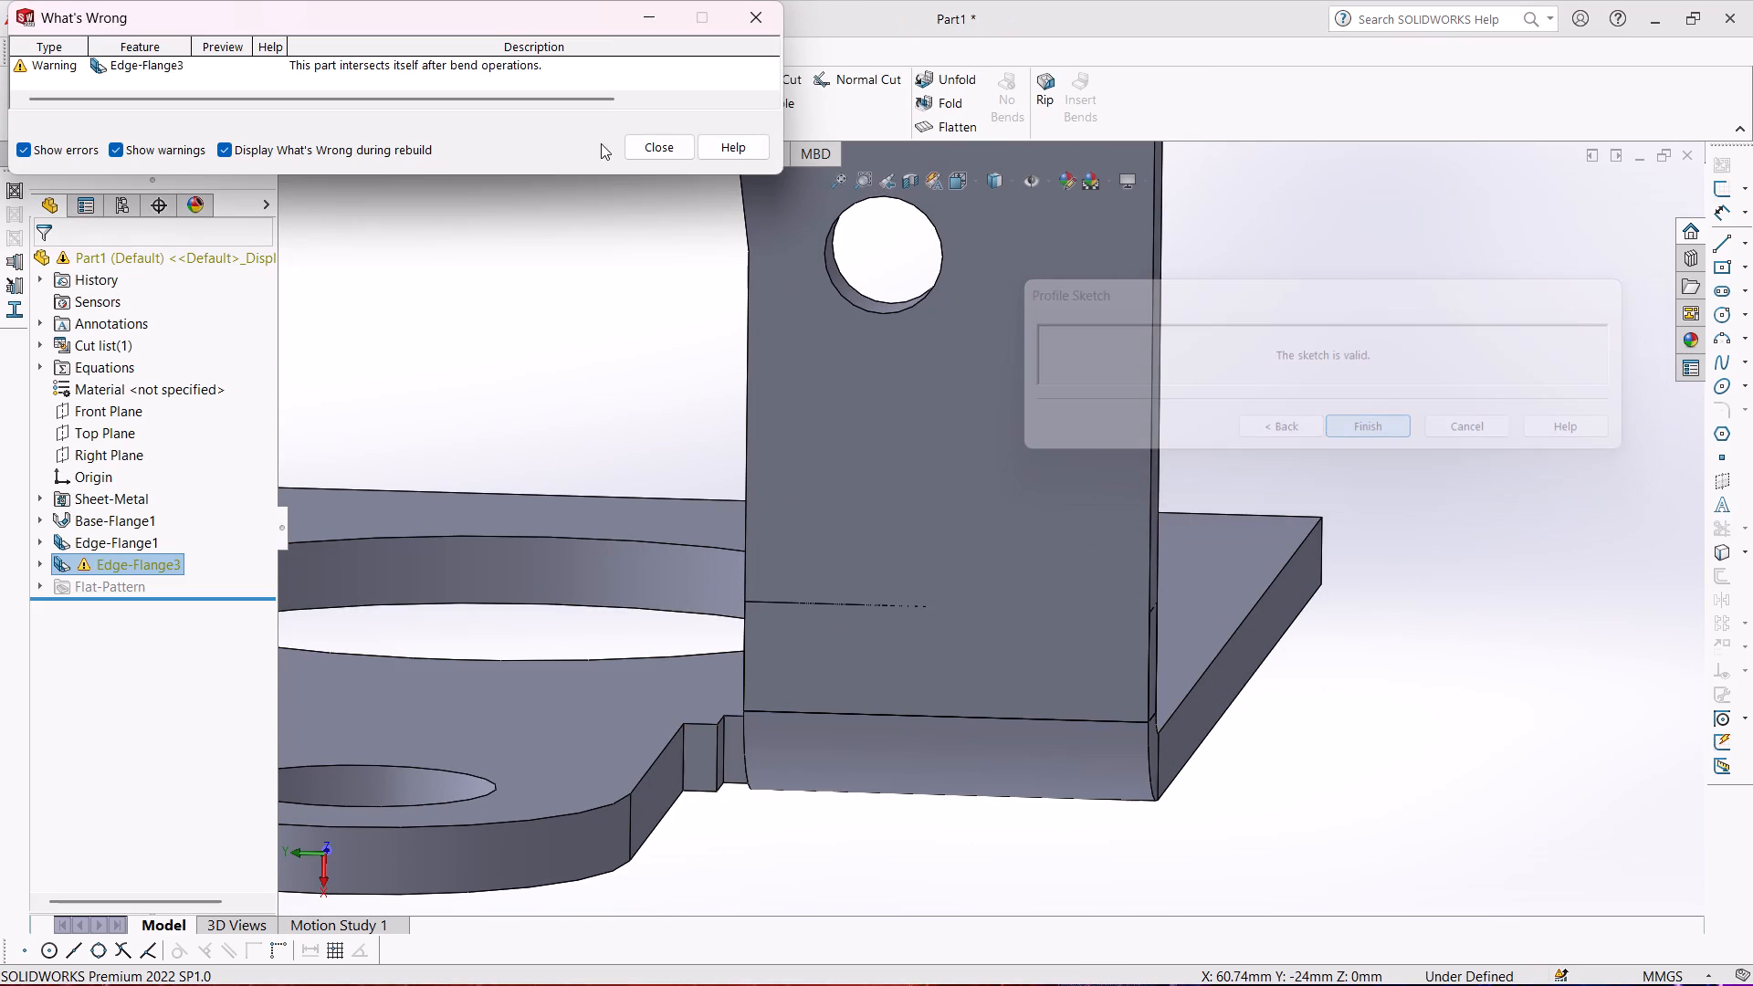
click(640, 146)
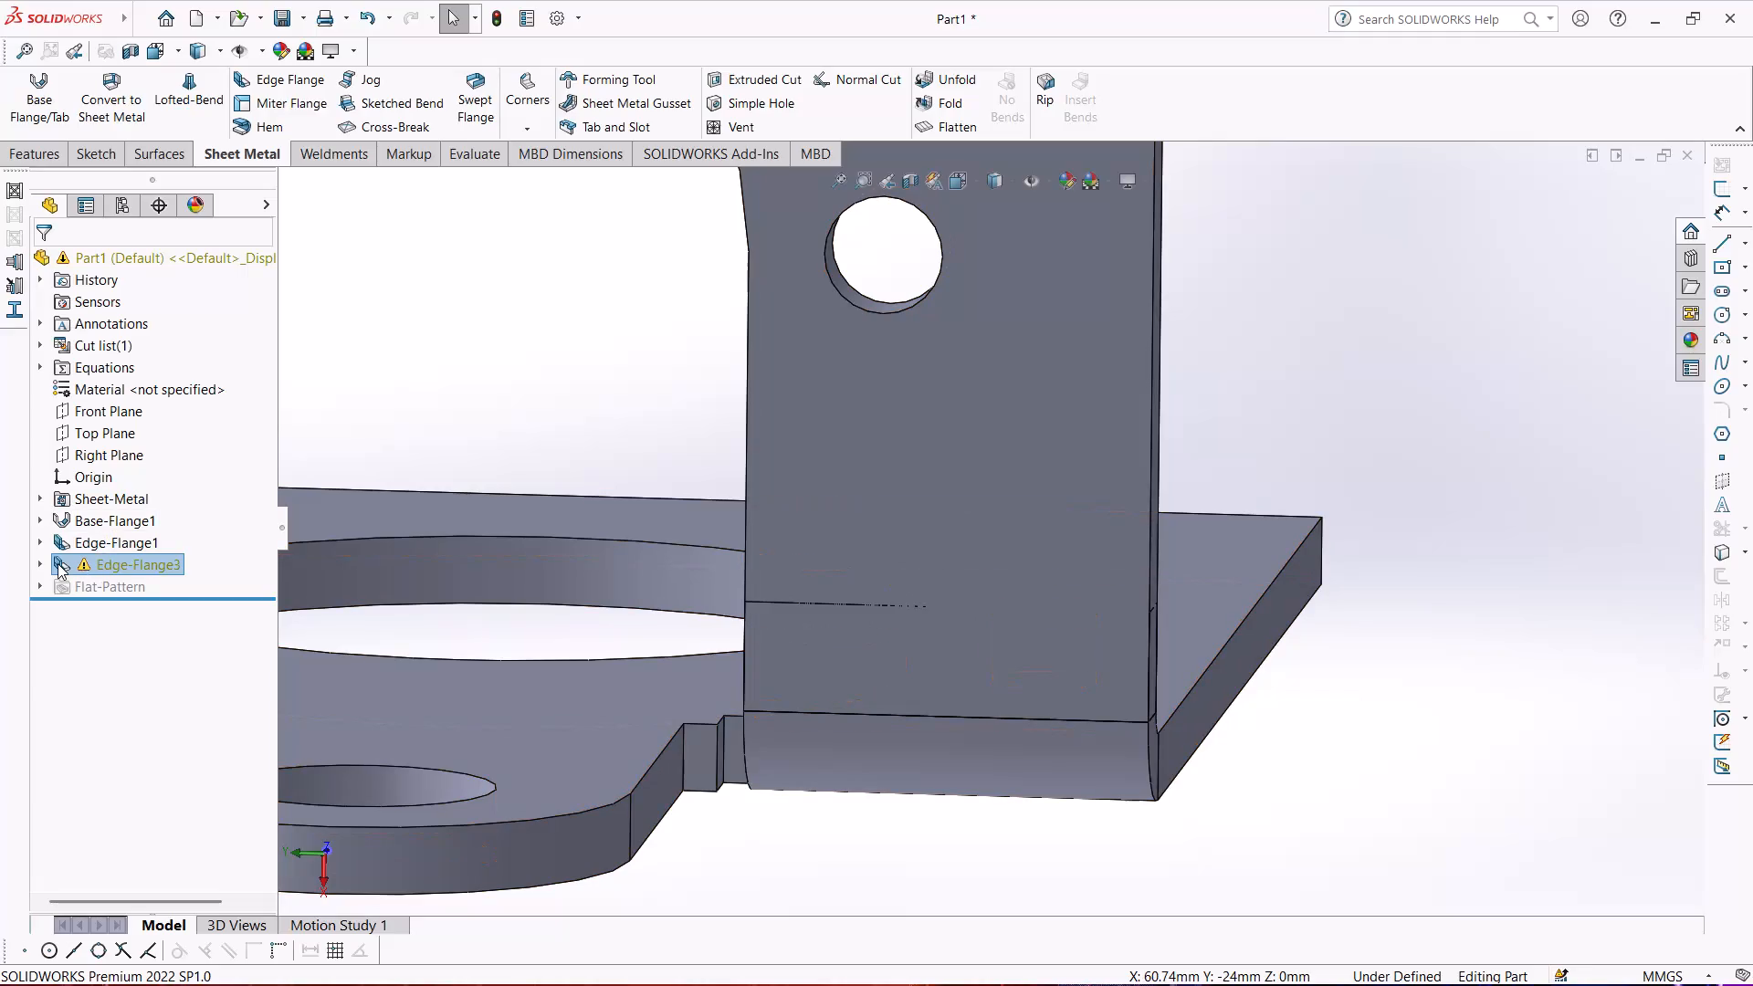
Reopen the new edge flange for editing and set its flange length to 1 mm.
click(58, 563)
click(74, 510)
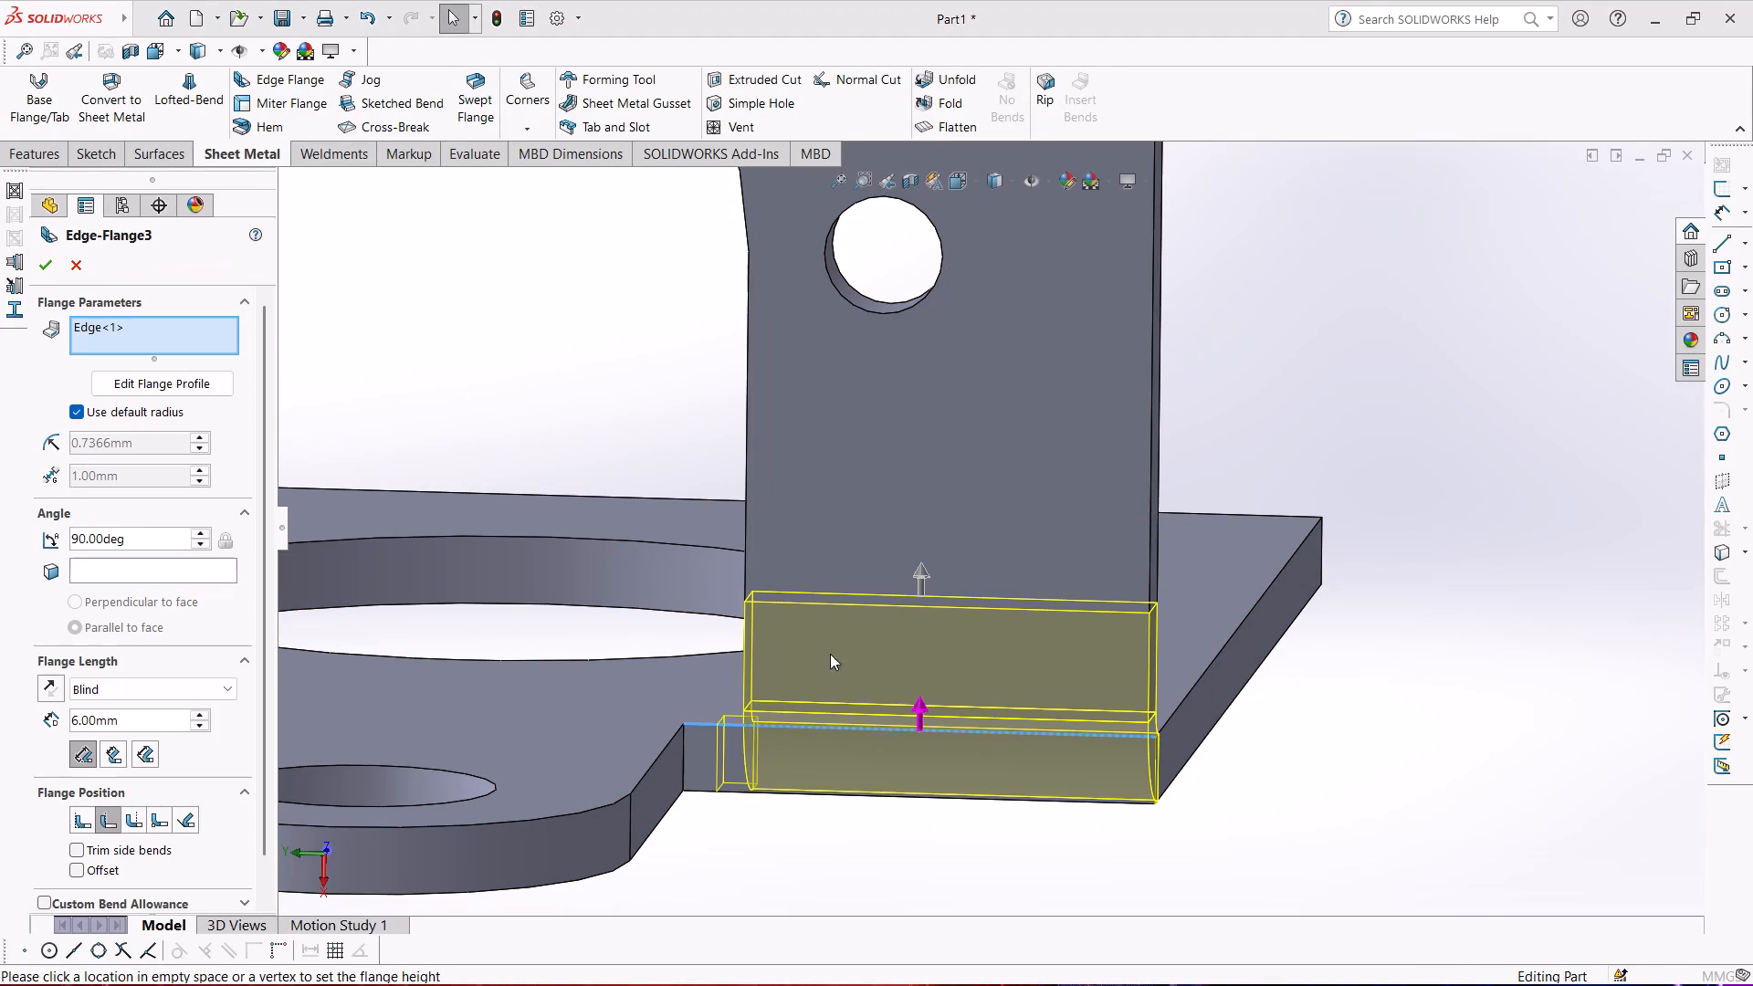
drag(912, 601, 905, 685)
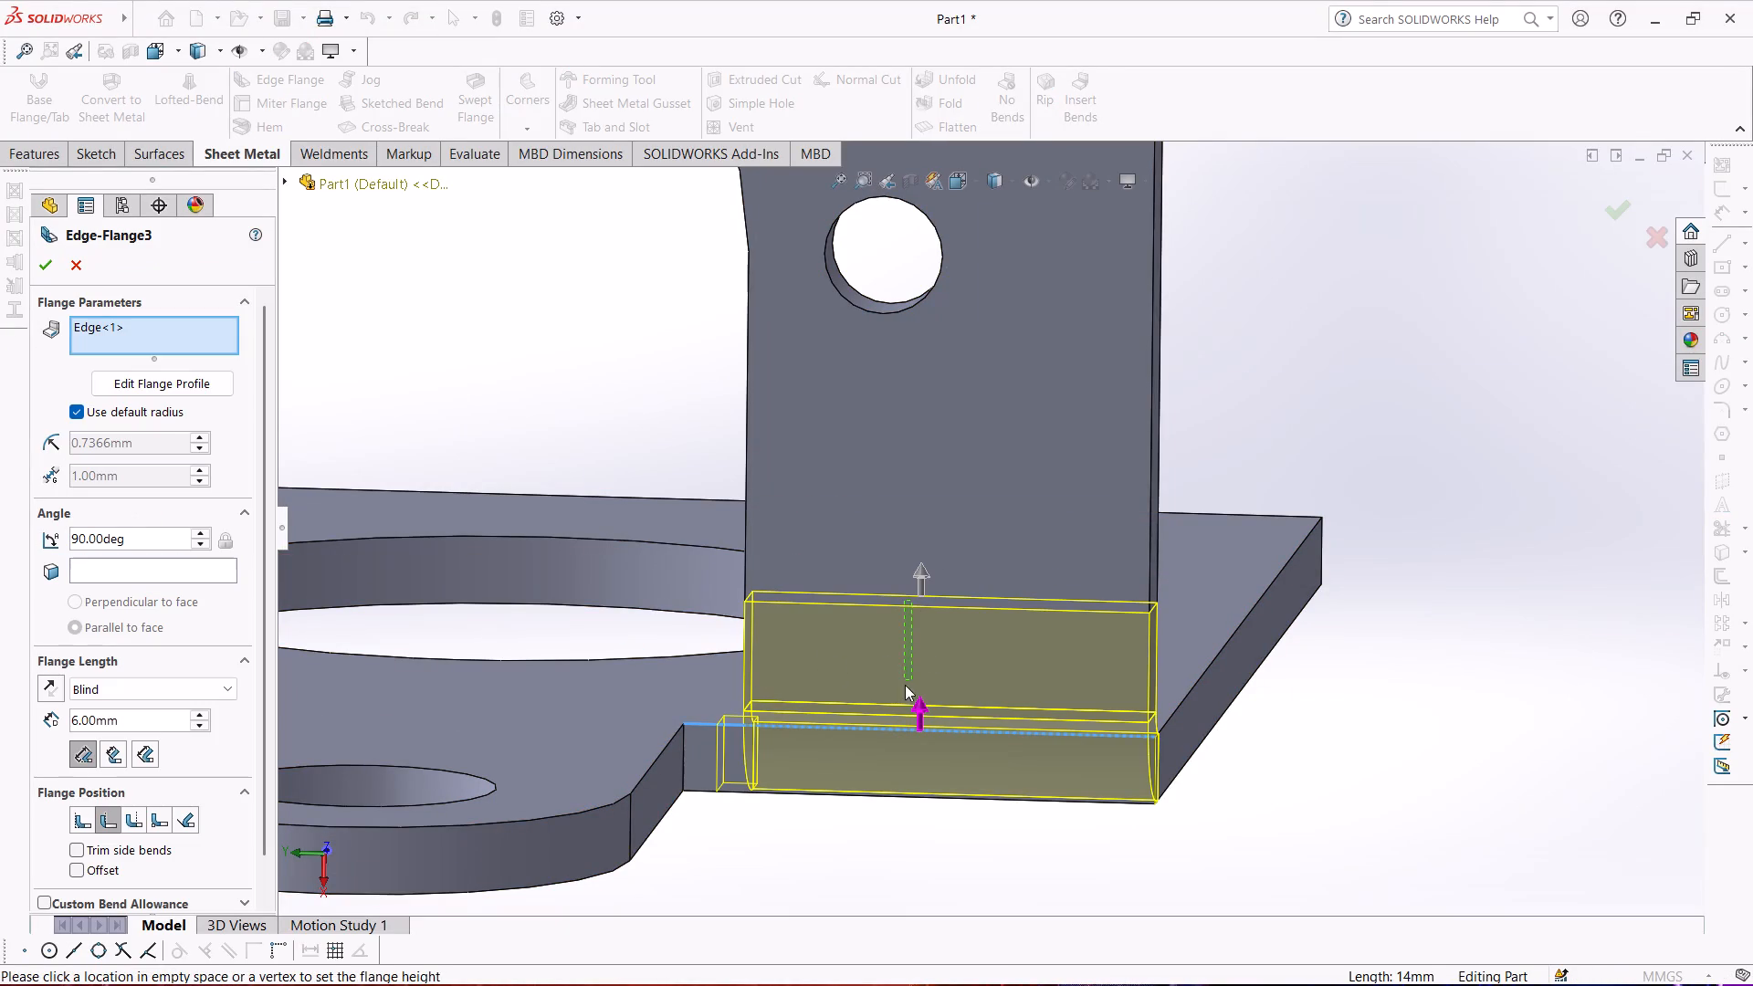
drag(905, 685, 893, 665)
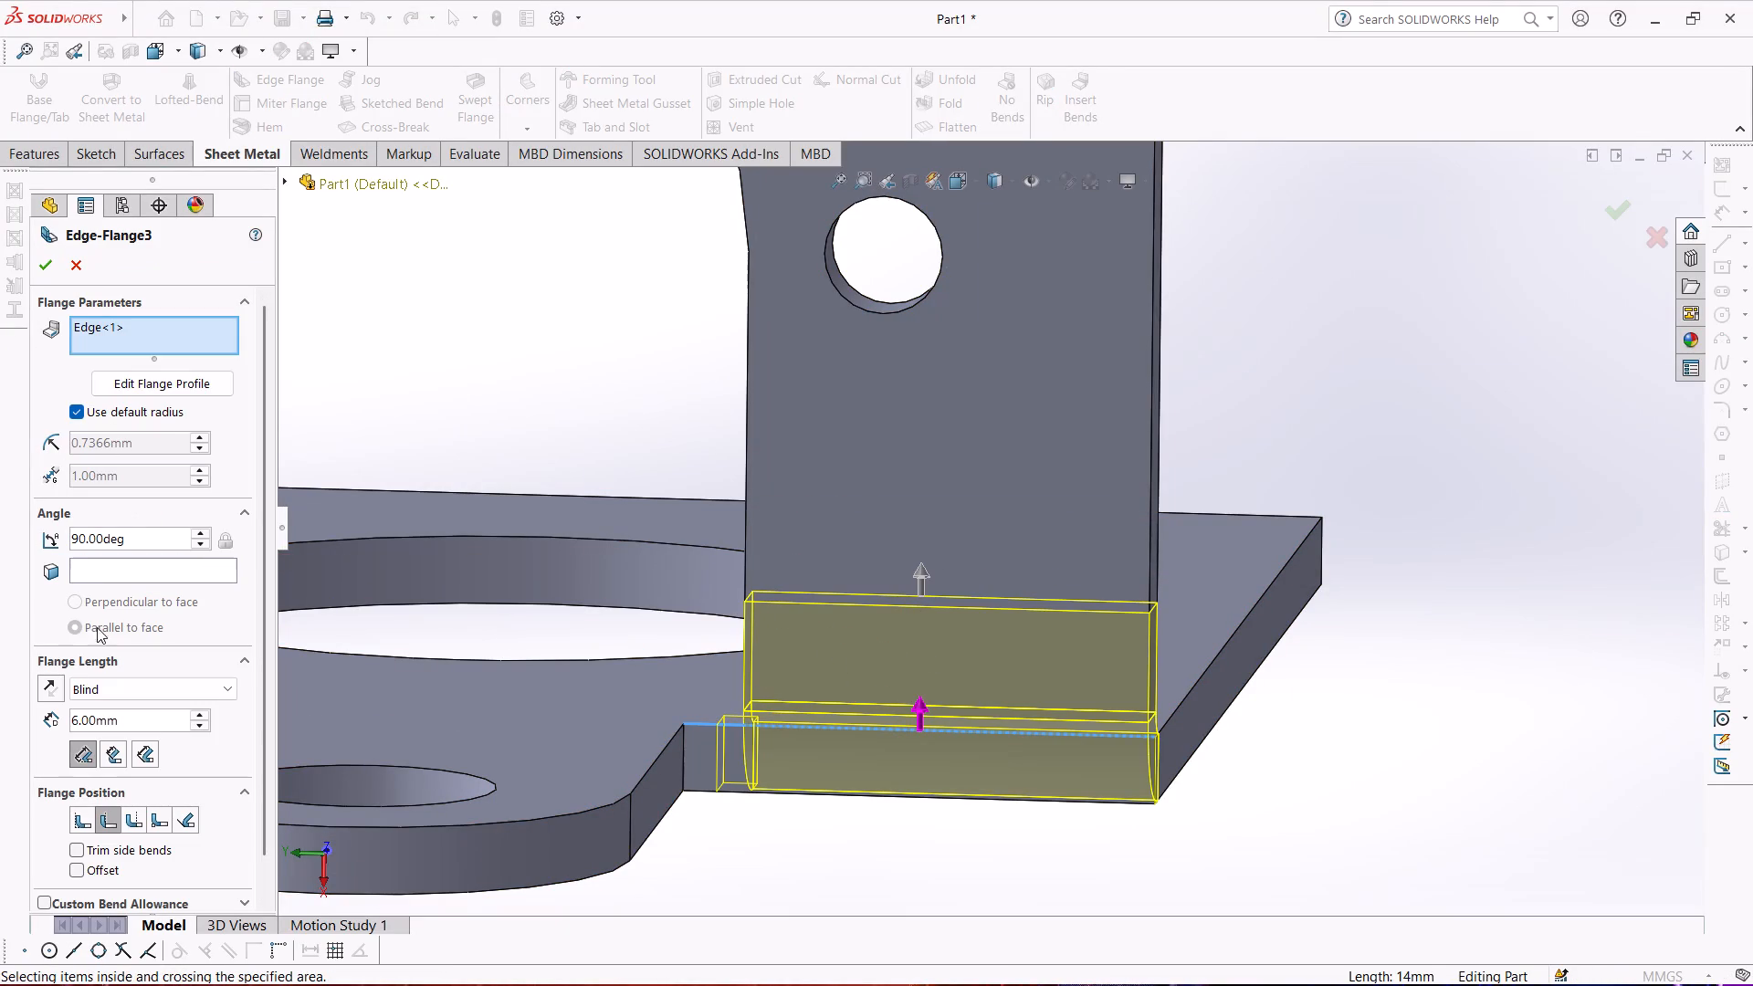
drag(139, 717, 46, 734)
key(2)
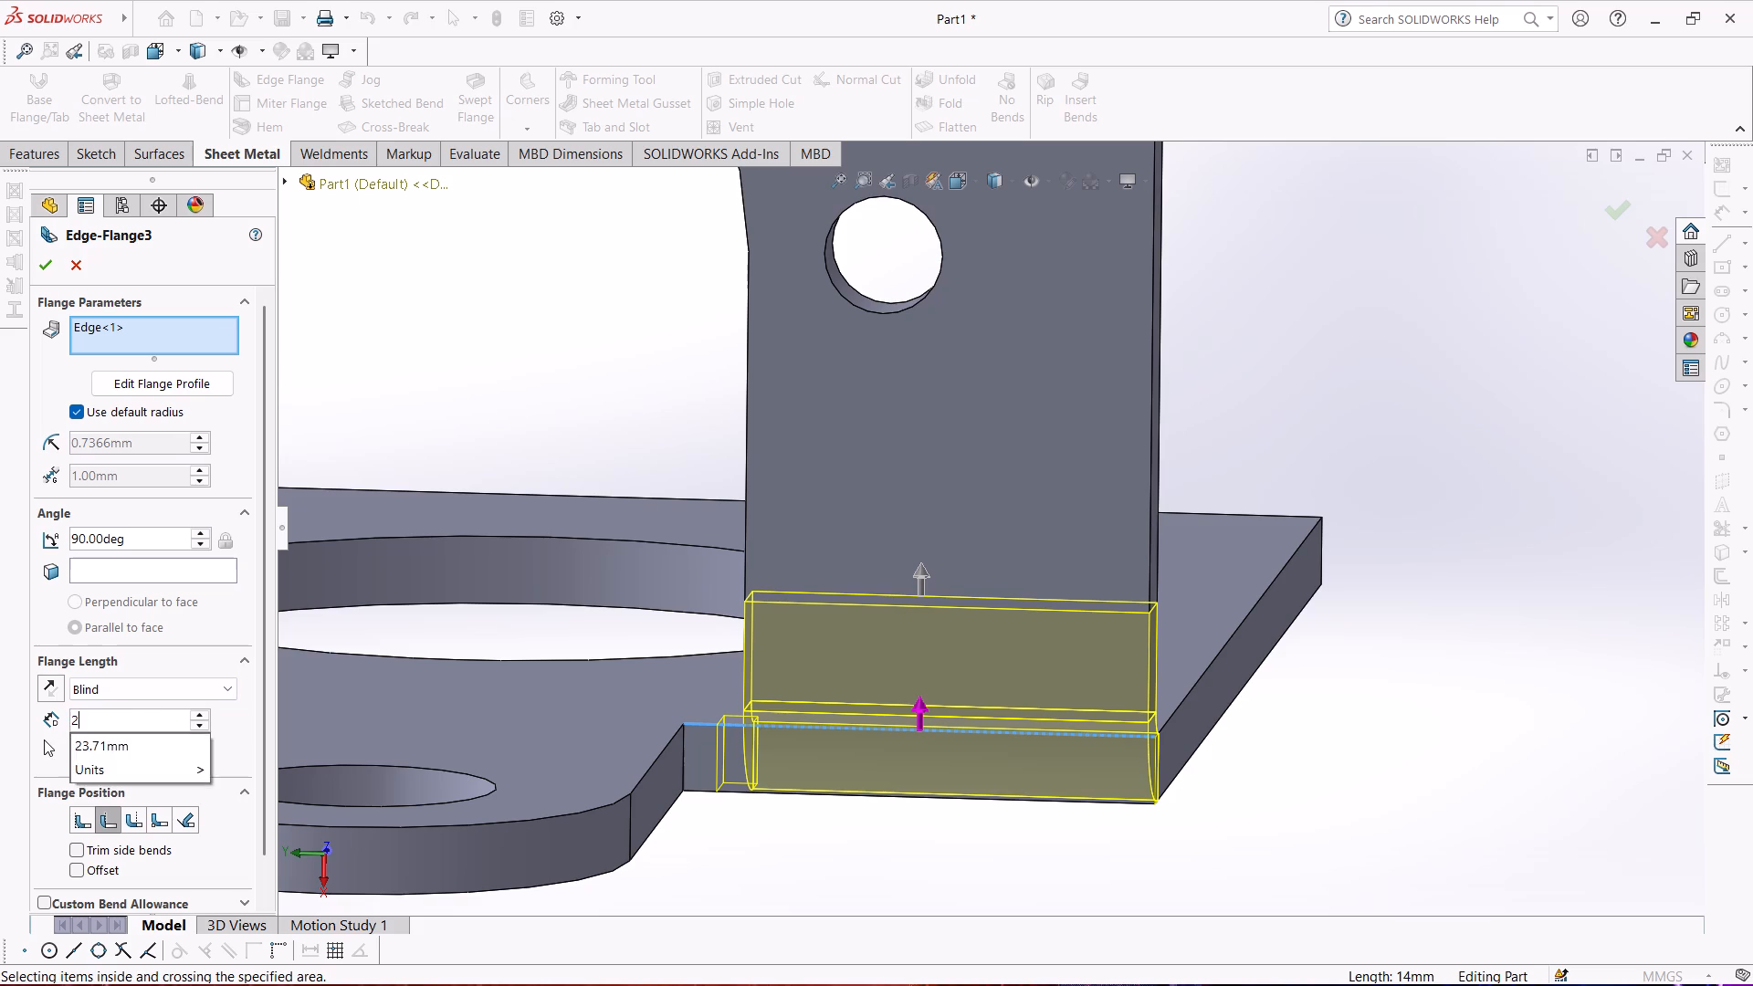
key(Return)
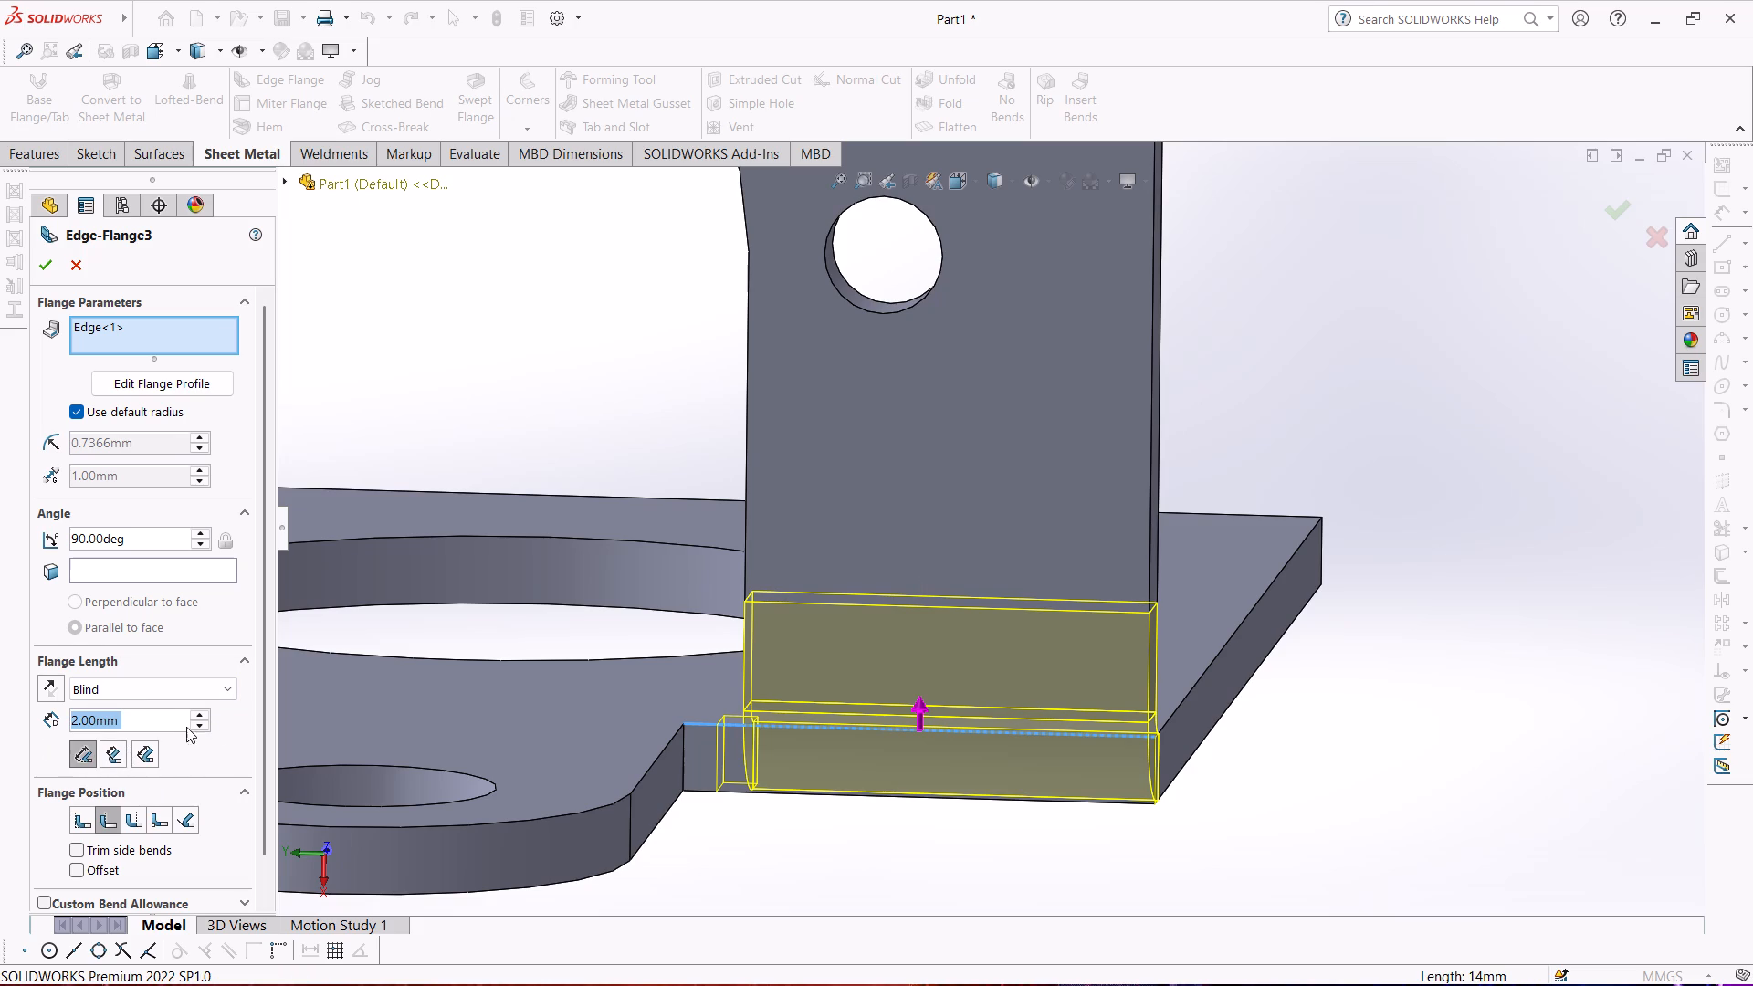
drag(149, 721, 49, 718)
key(1)
key(Return)
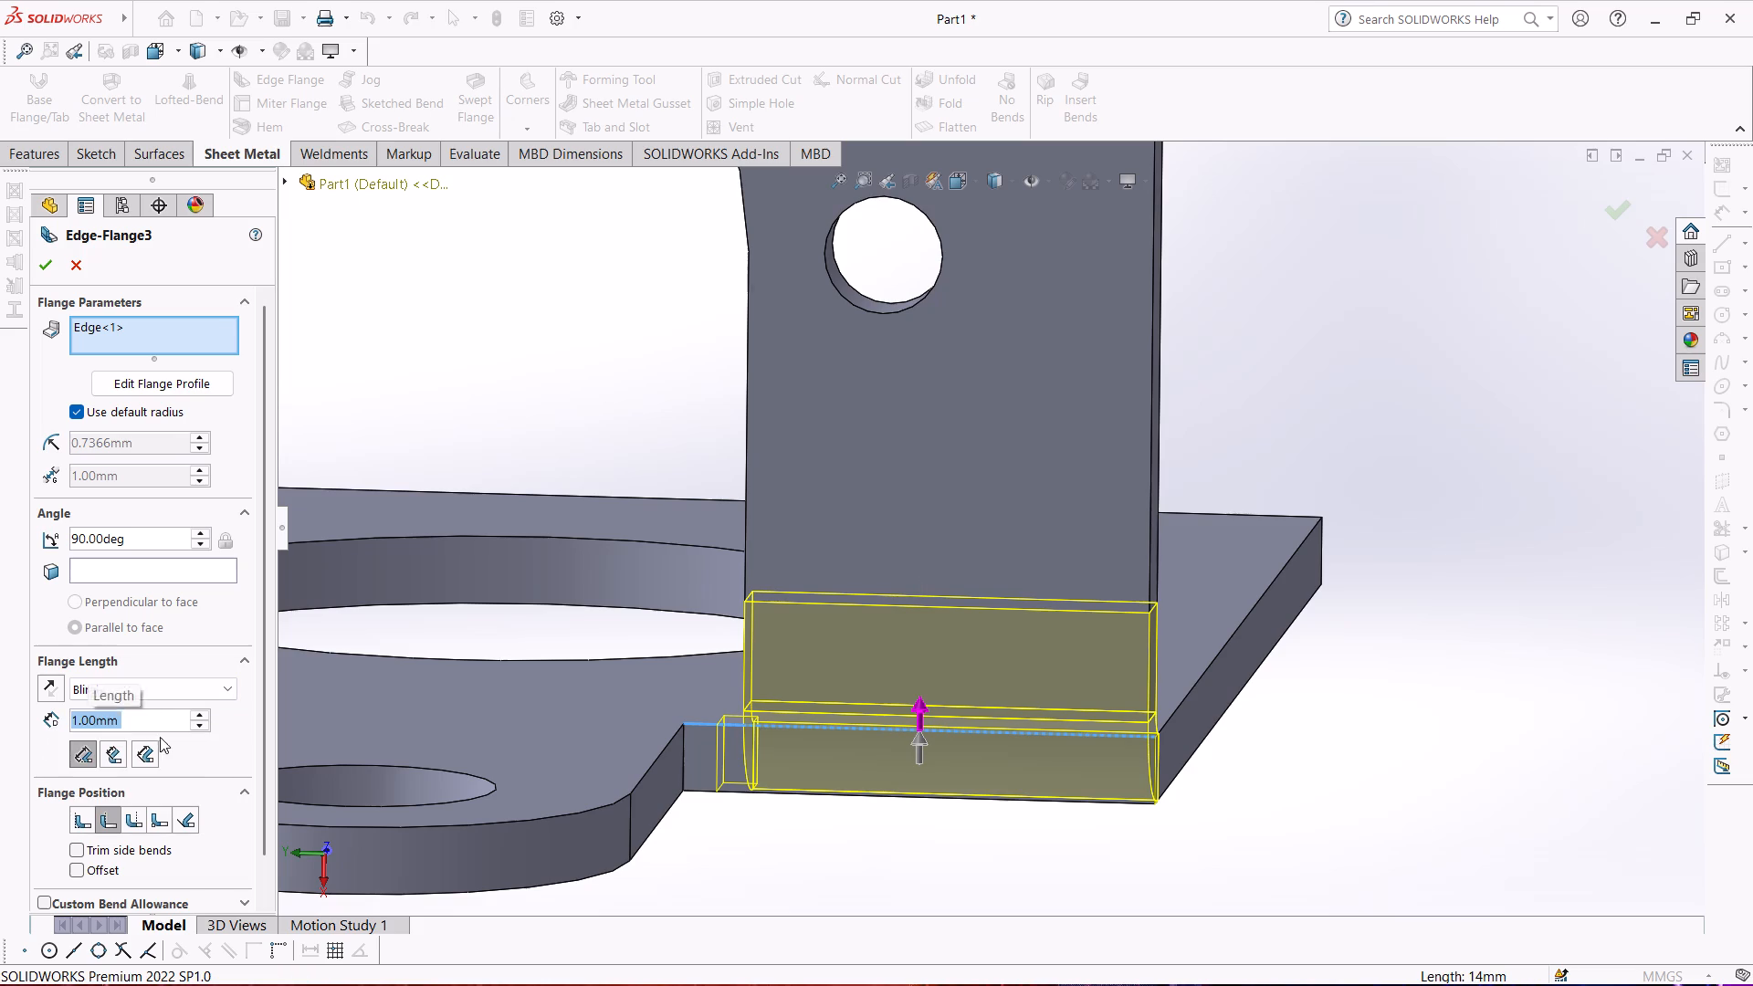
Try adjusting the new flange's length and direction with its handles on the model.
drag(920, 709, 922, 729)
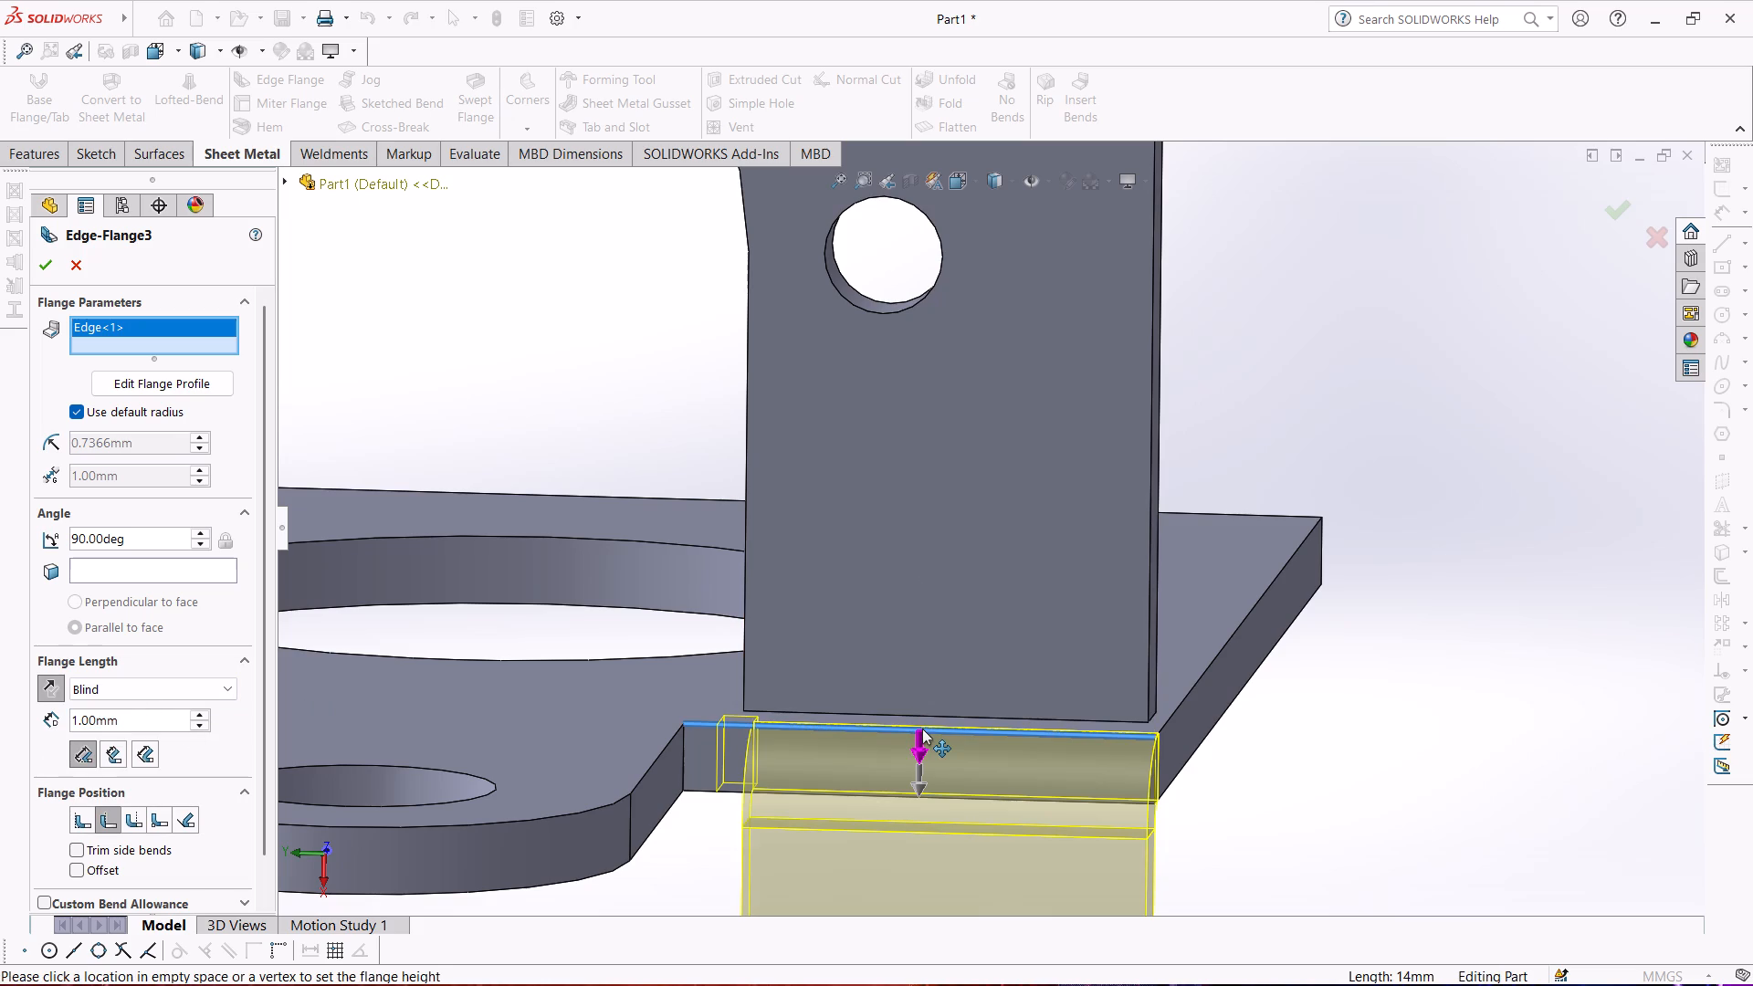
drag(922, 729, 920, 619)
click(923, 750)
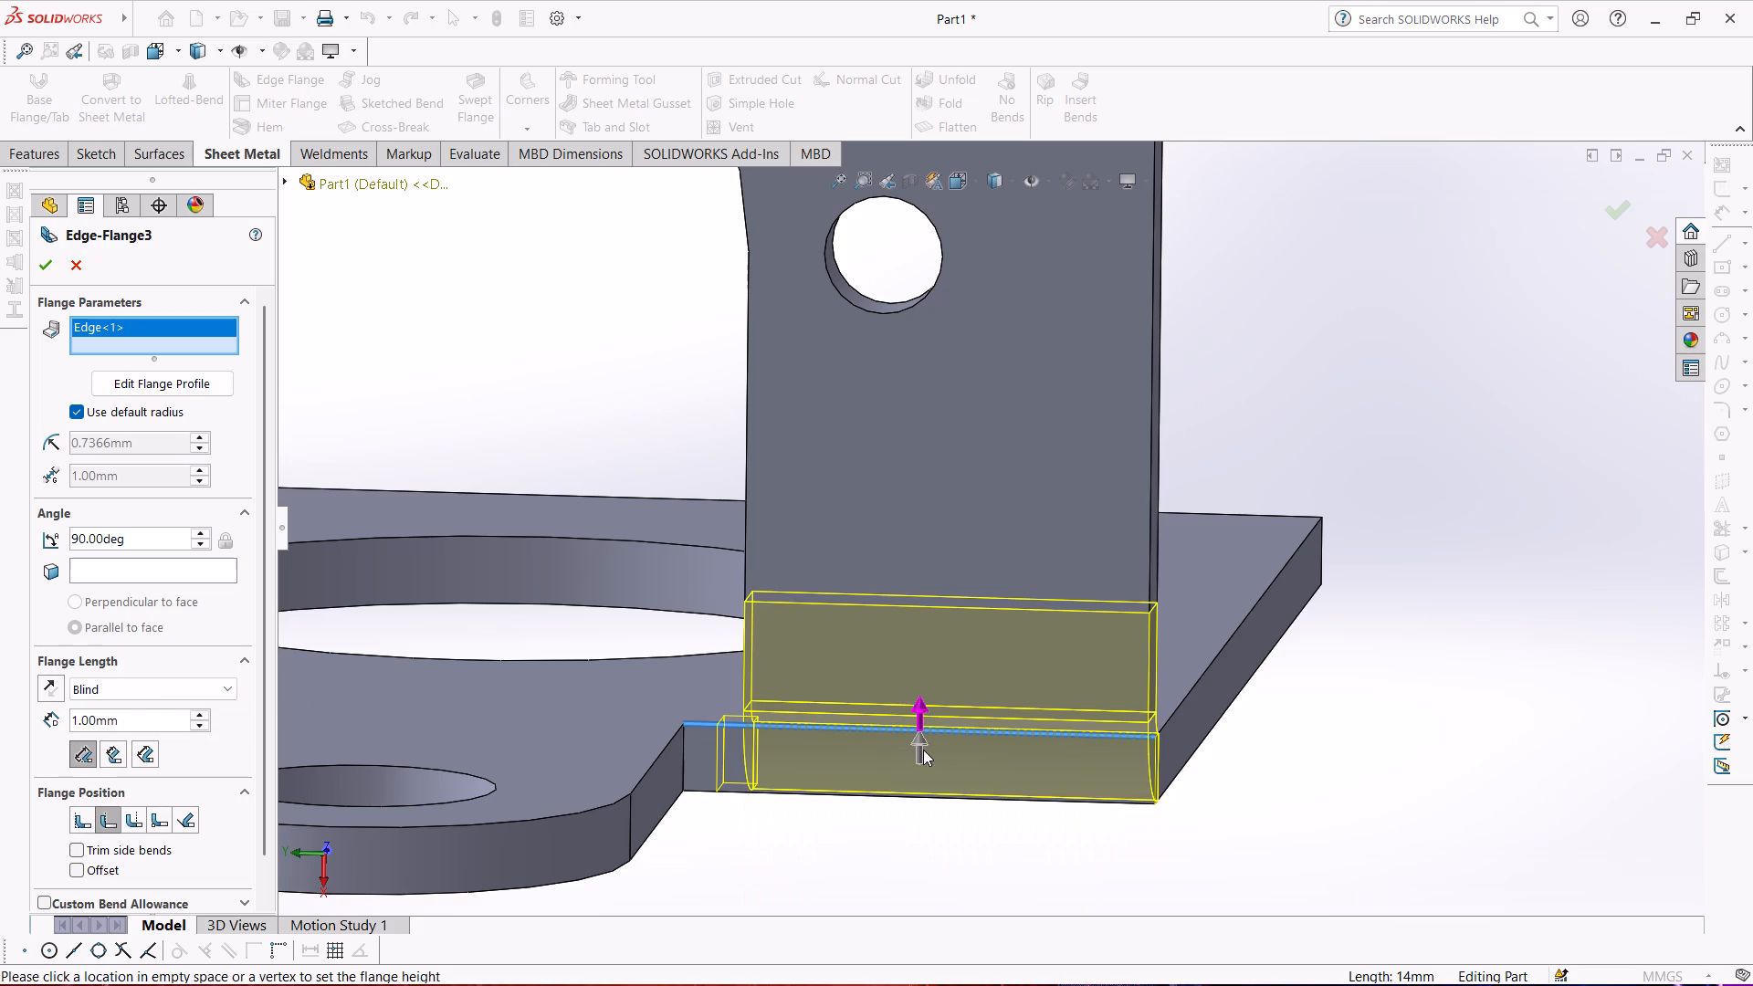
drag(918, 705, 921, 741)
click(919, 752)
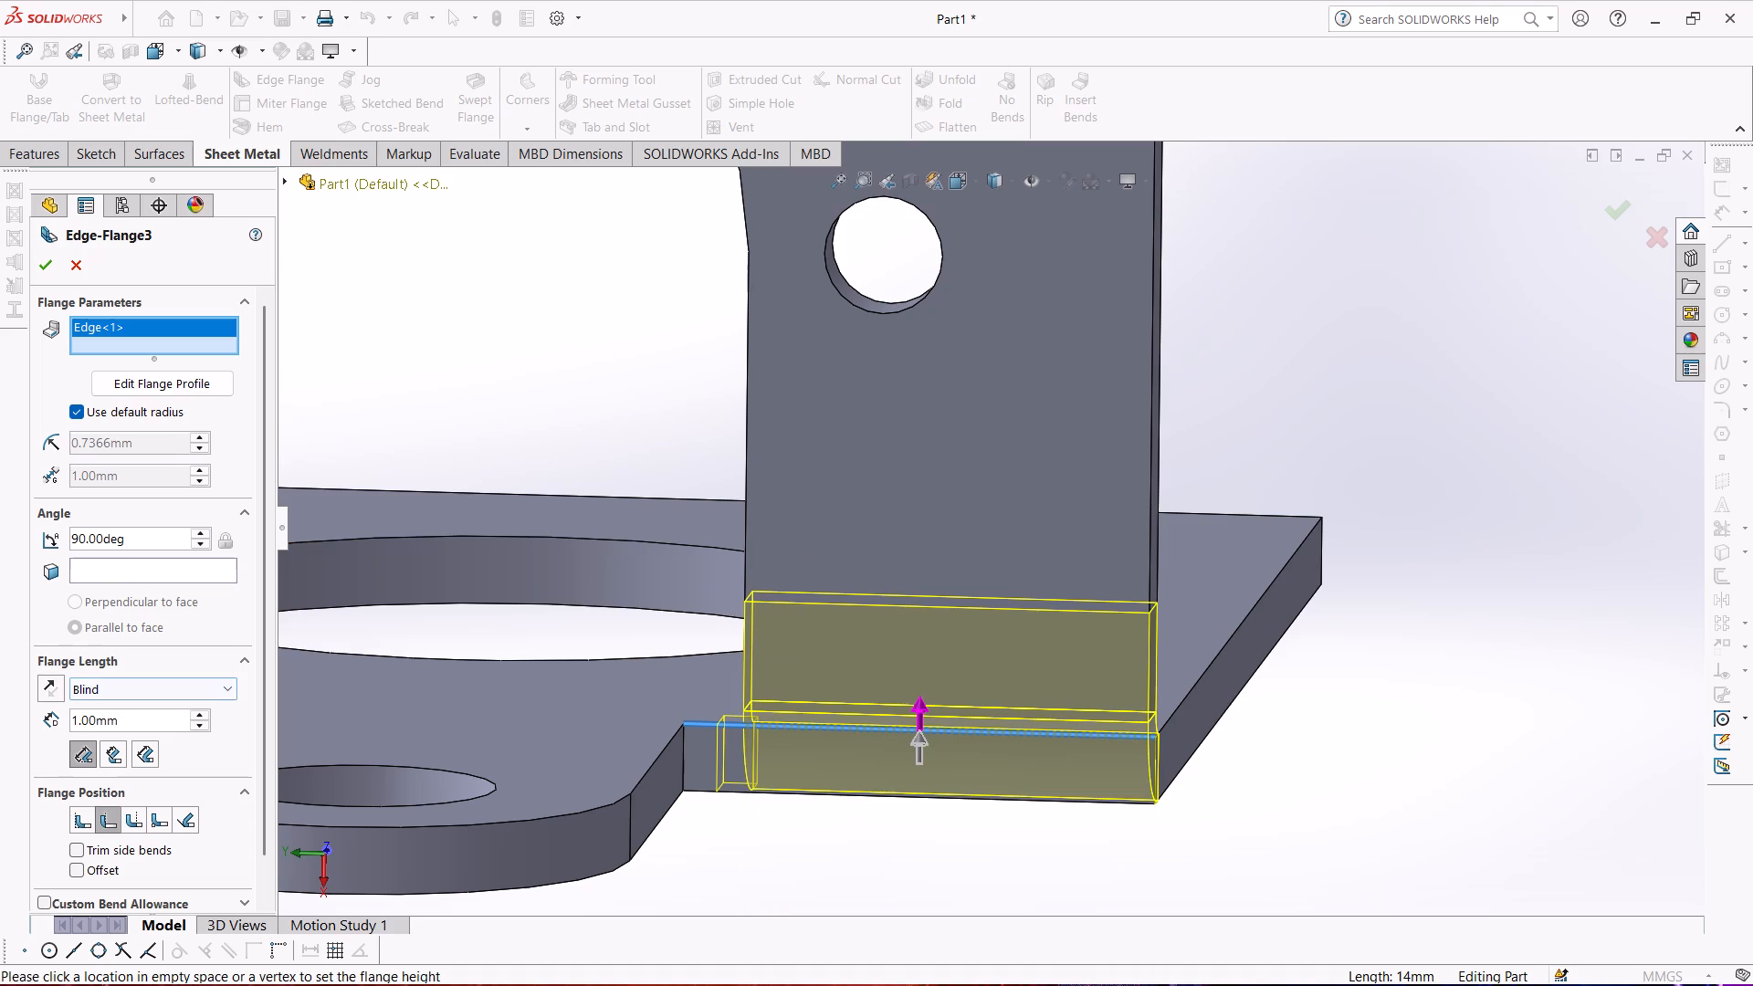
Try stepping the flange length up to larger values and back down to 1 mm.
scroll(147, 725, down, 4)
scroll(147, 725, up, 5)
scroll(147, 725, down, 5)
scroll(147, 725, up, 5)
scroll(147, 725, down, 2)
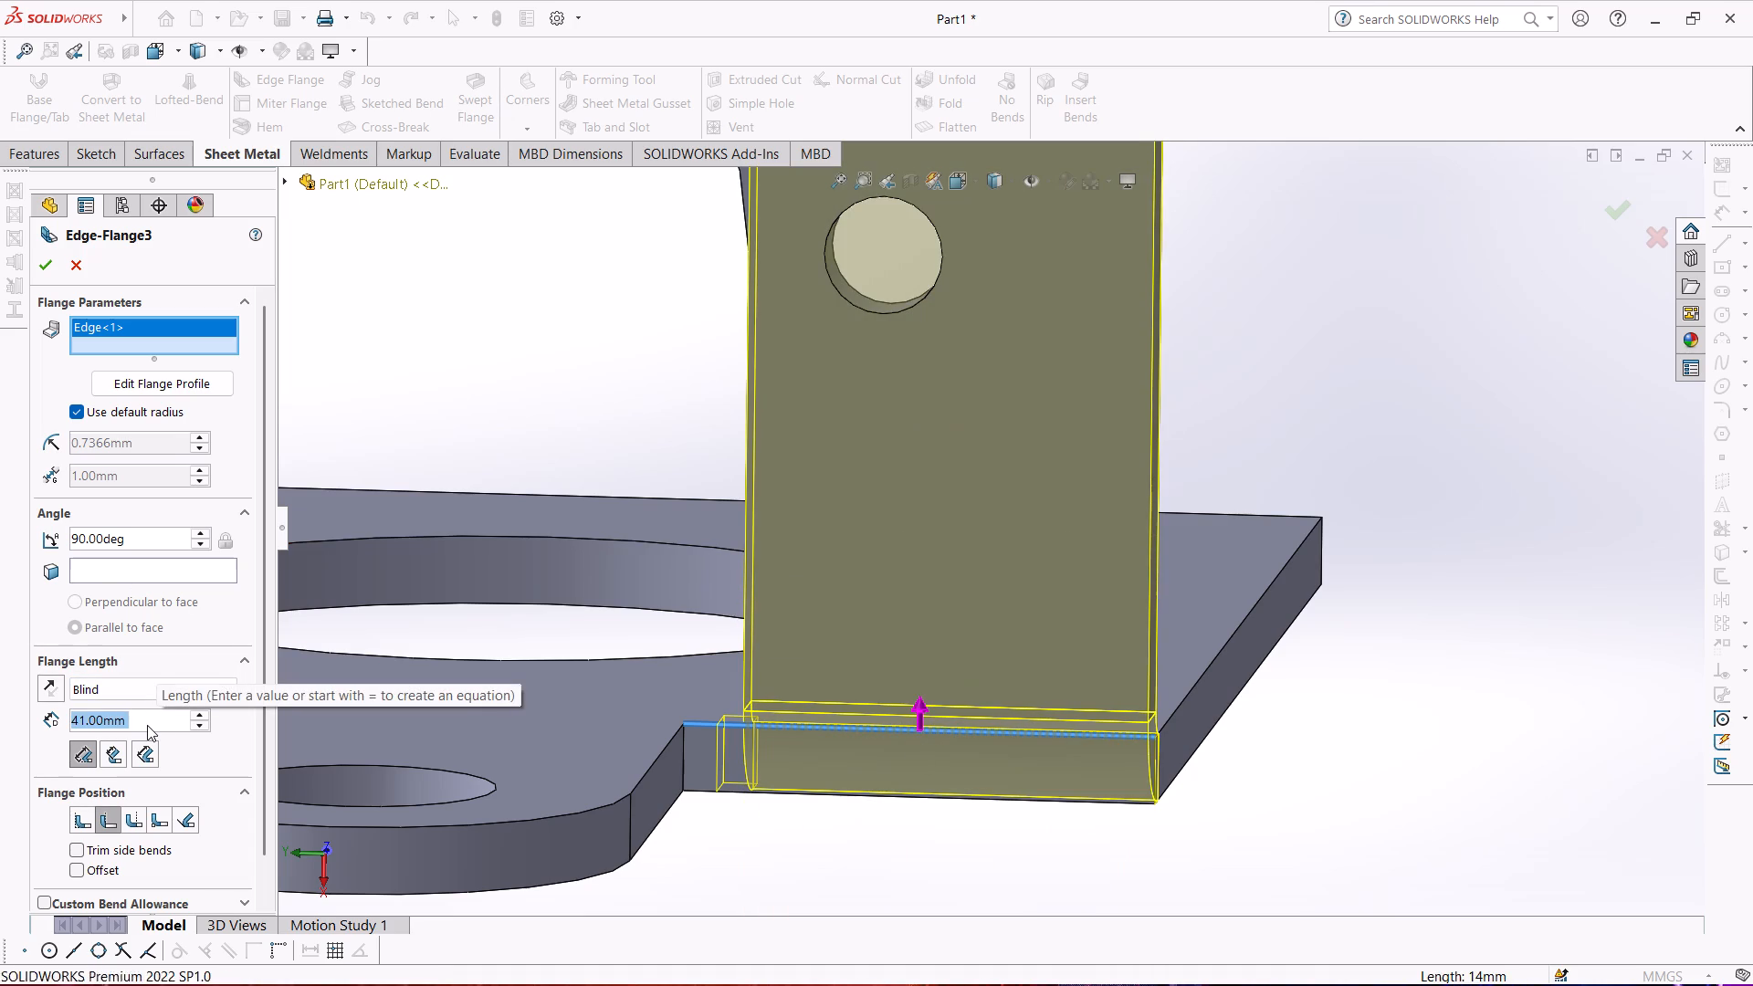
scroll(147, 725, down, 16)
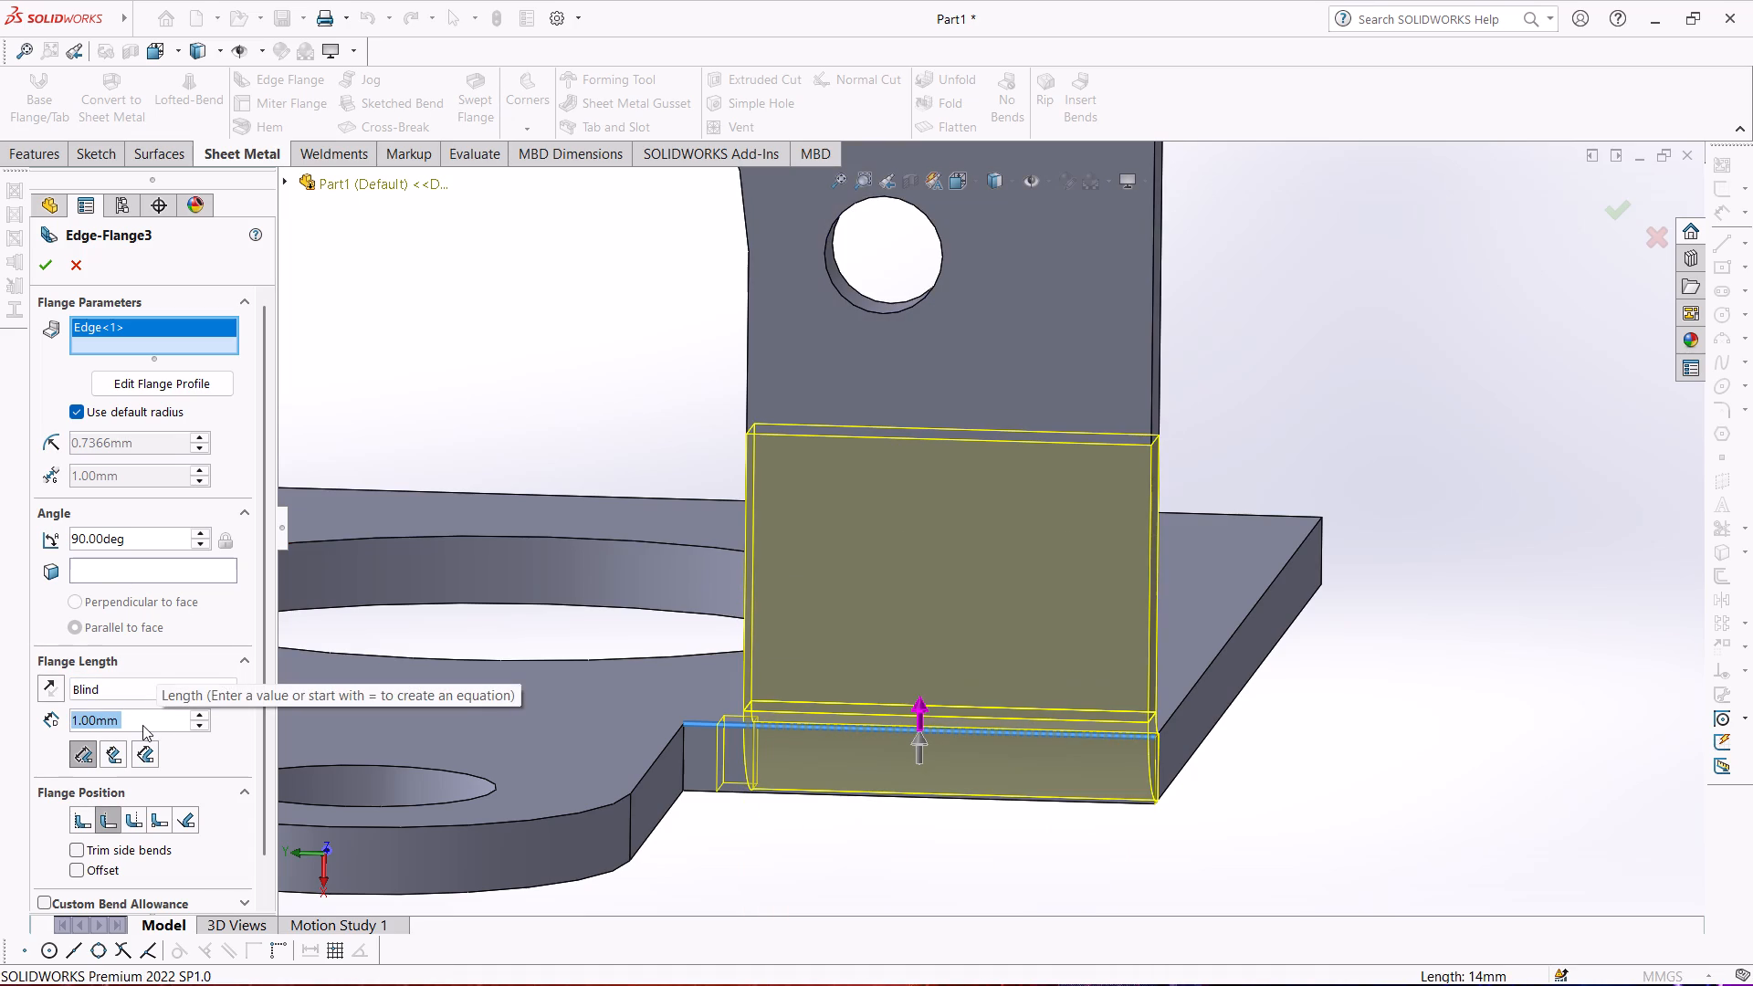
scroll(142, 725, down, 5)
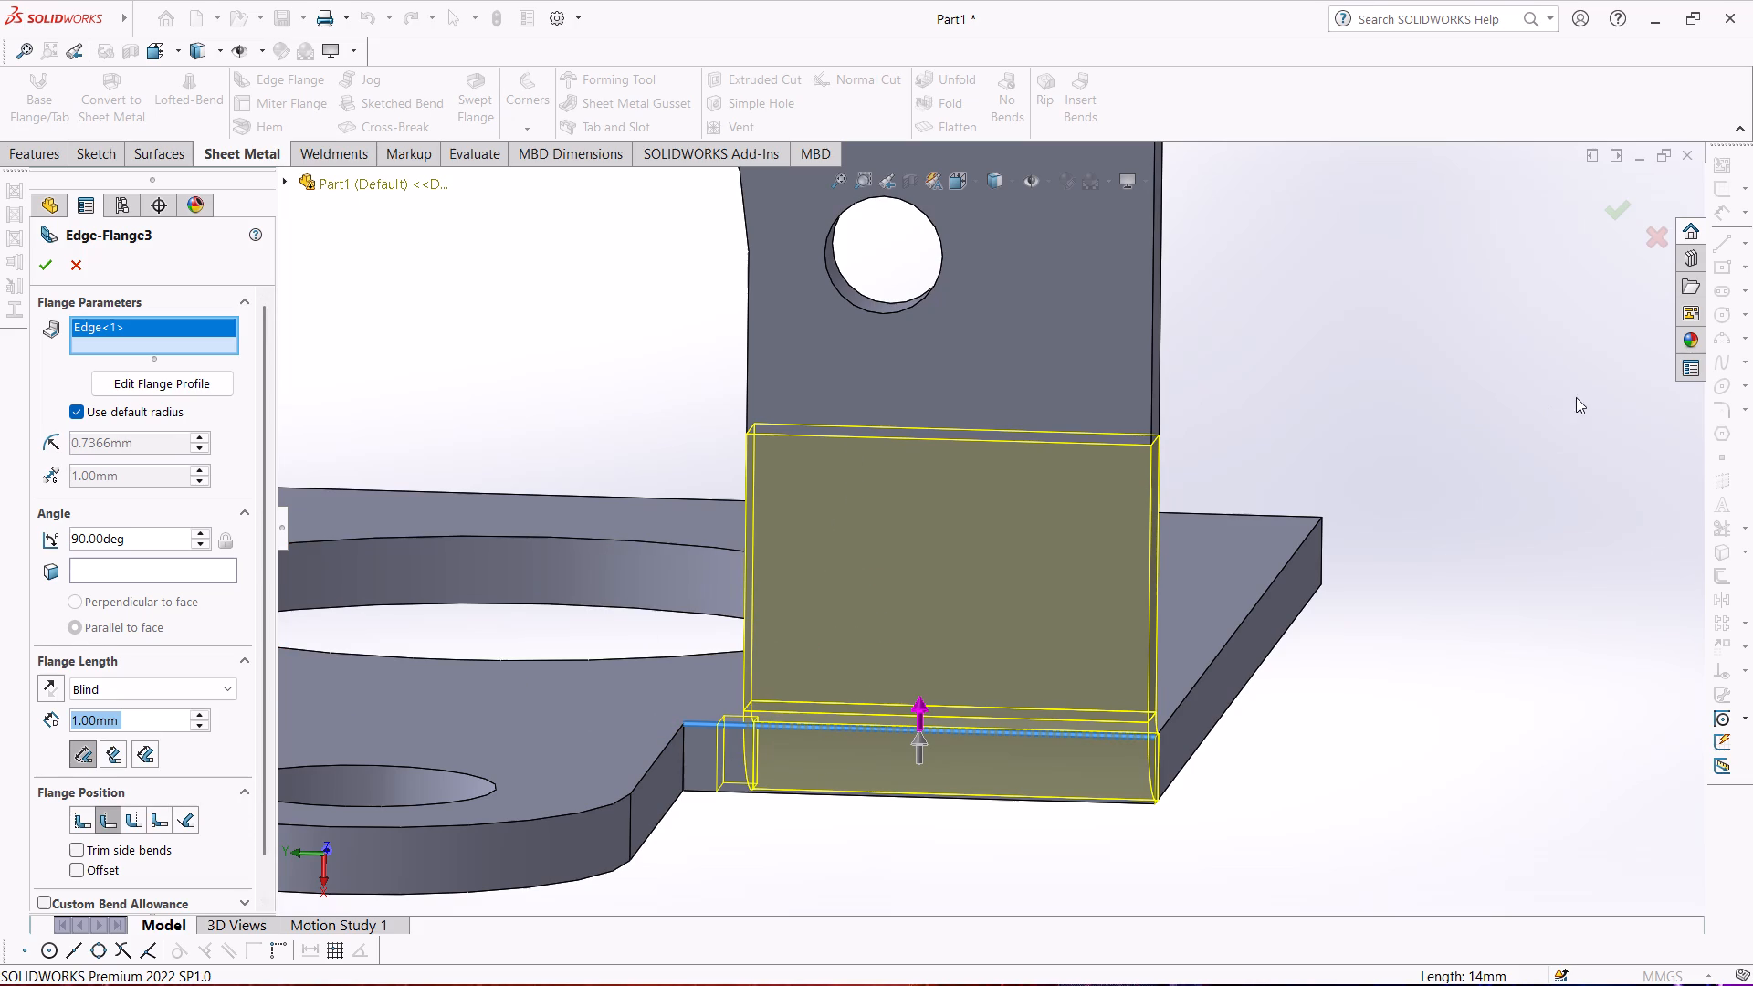
Edit the flange profile by lowering its top line close to the narrow leg's bottom edge, about 2.75 mm flange length, and rebuild the flange.
click(126, 383)
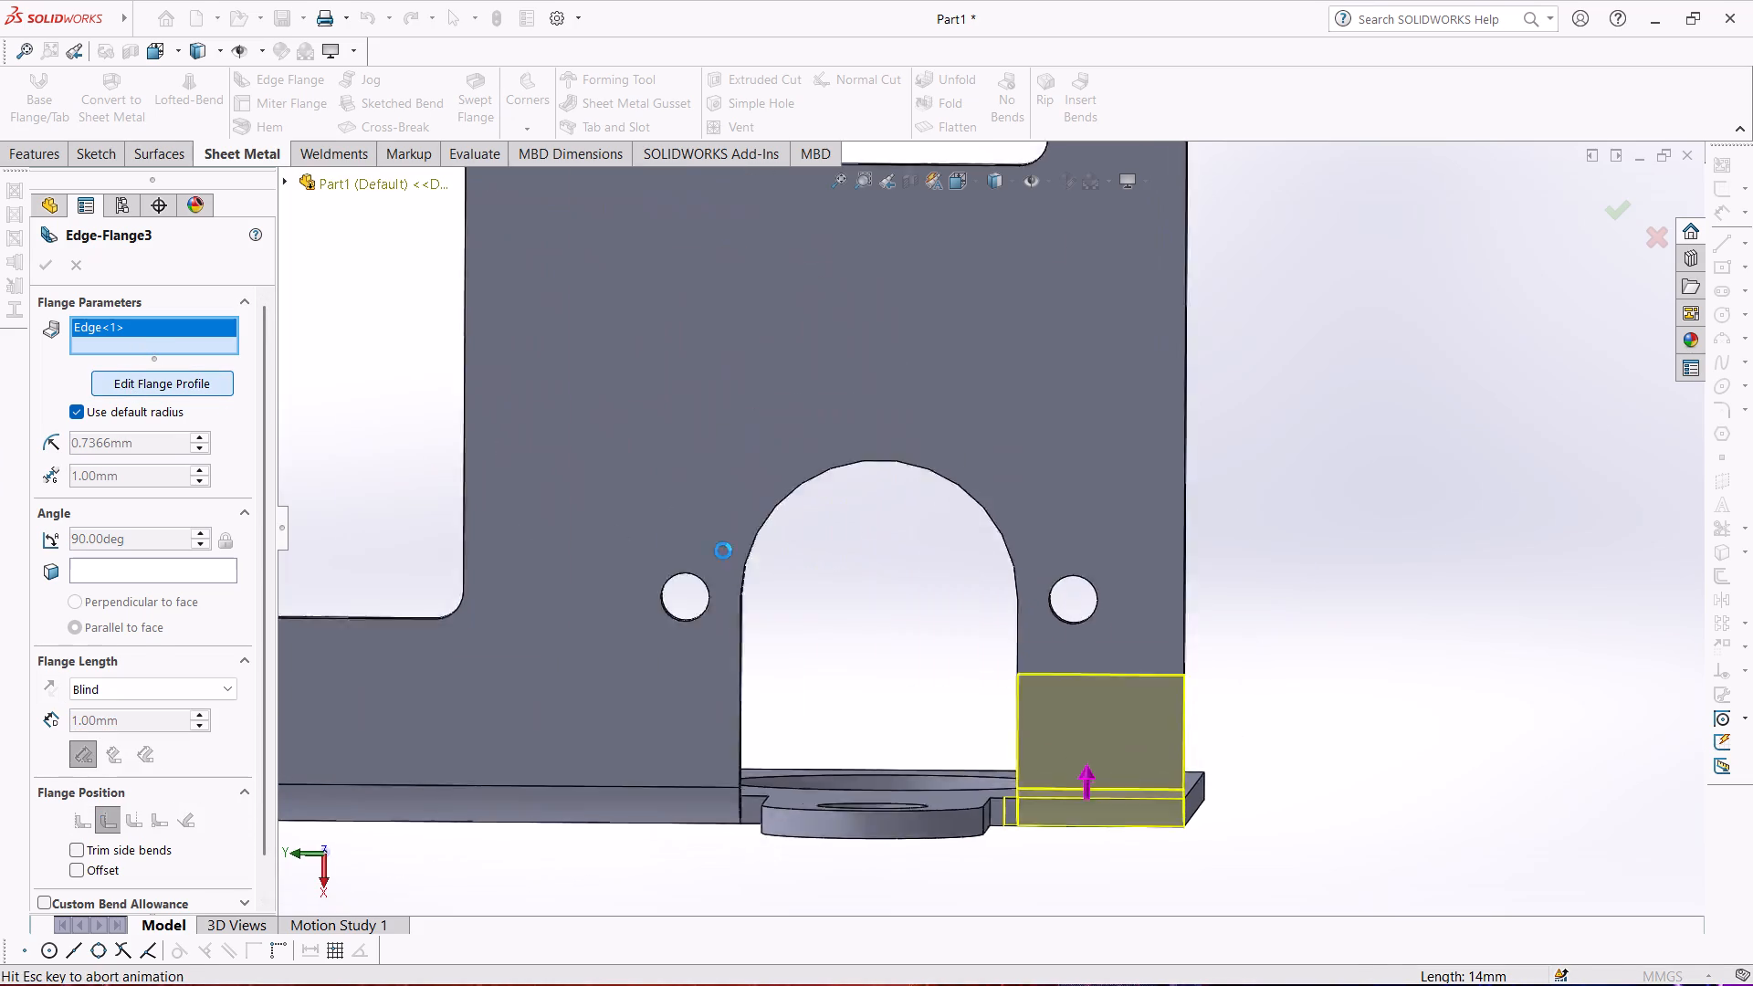
scroll(1175, 787, down, 7)
scroll(924, 620, down, 2)
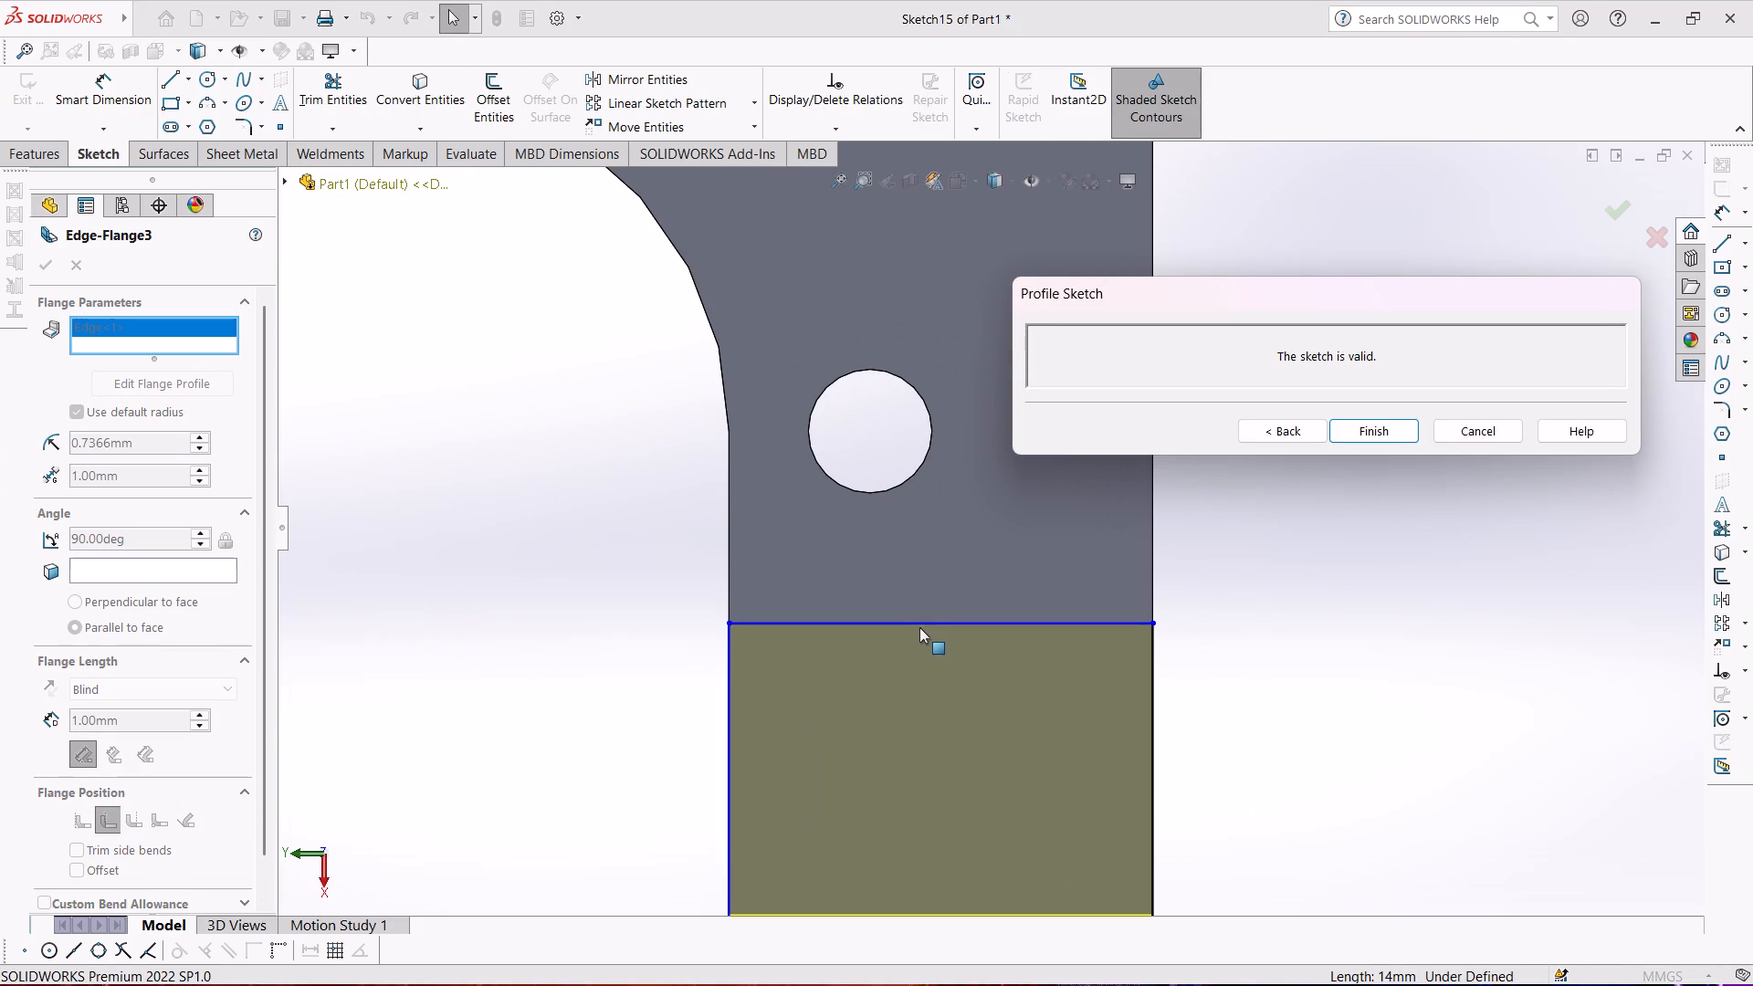
drag(920, 621, 927, 751)
scroll(927, 751, up, 5)
drag(967, 616, 965, 679)
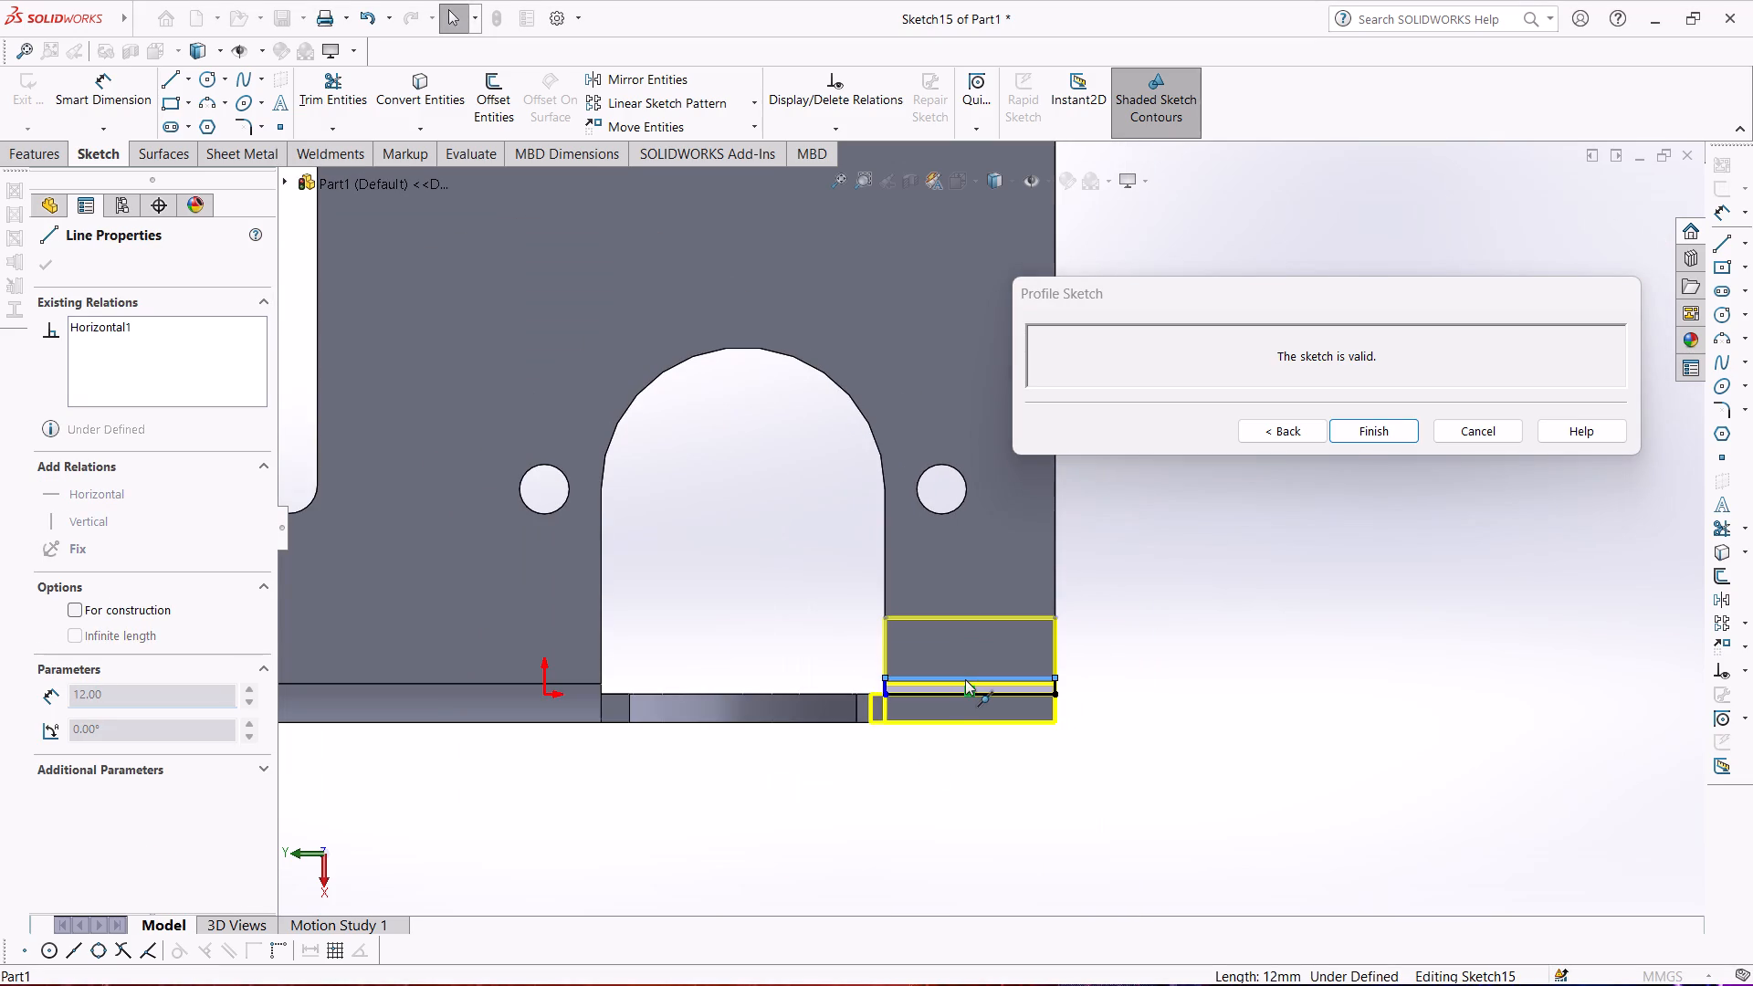
drag(965, 679, 965, 676)
scroll(966, 666, down, 5)
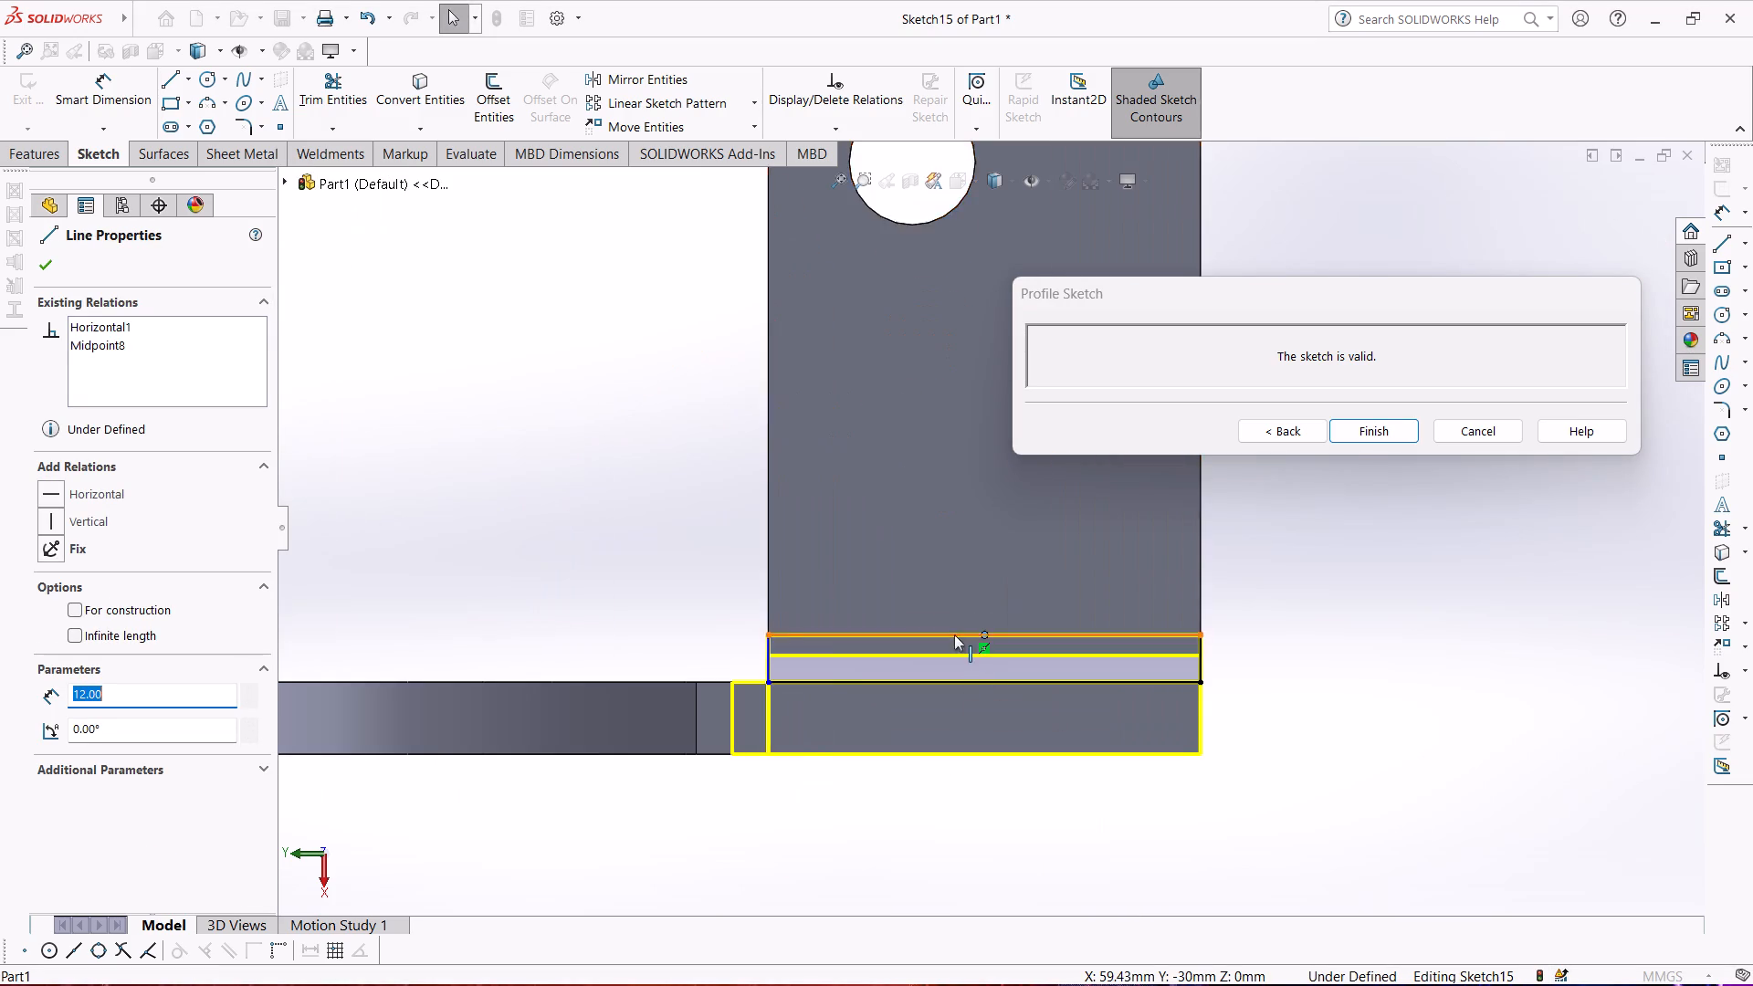
scroll(954, 635, up, 1)
scroll(958, 624, down, 4)
drag(959, 580, 957, 617)
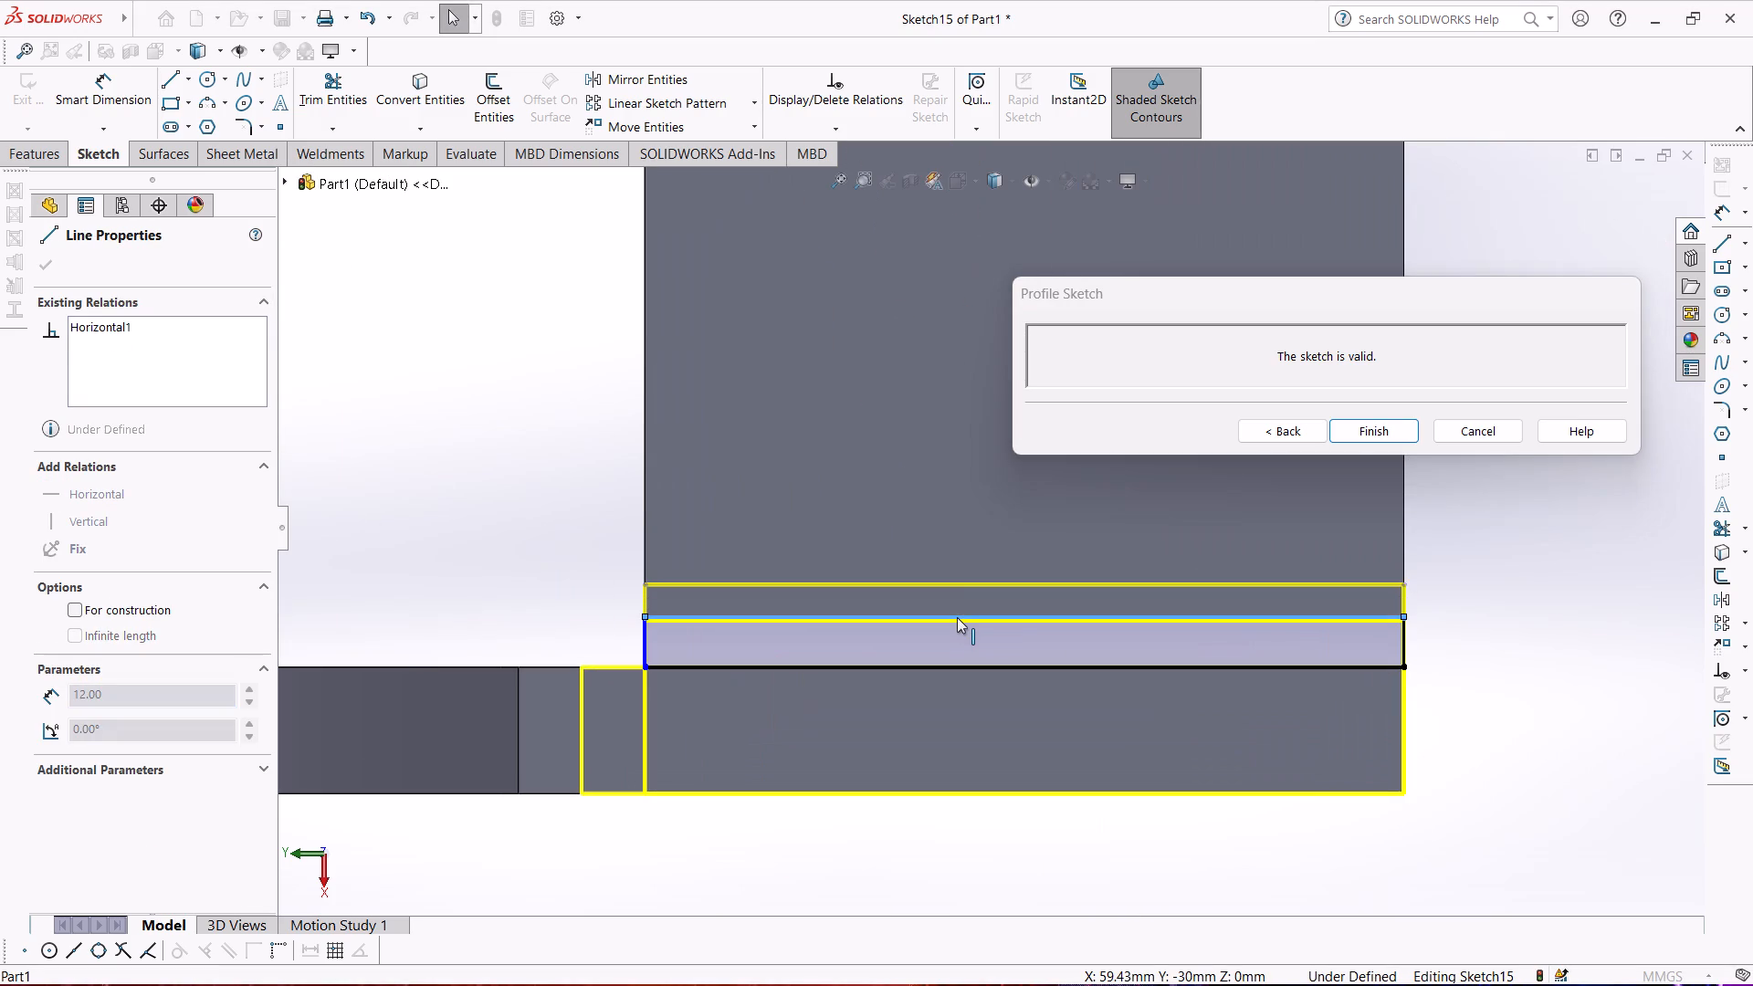
drag(957, 617, 958, 620)
middle_drag(495, 485, 540, 509)
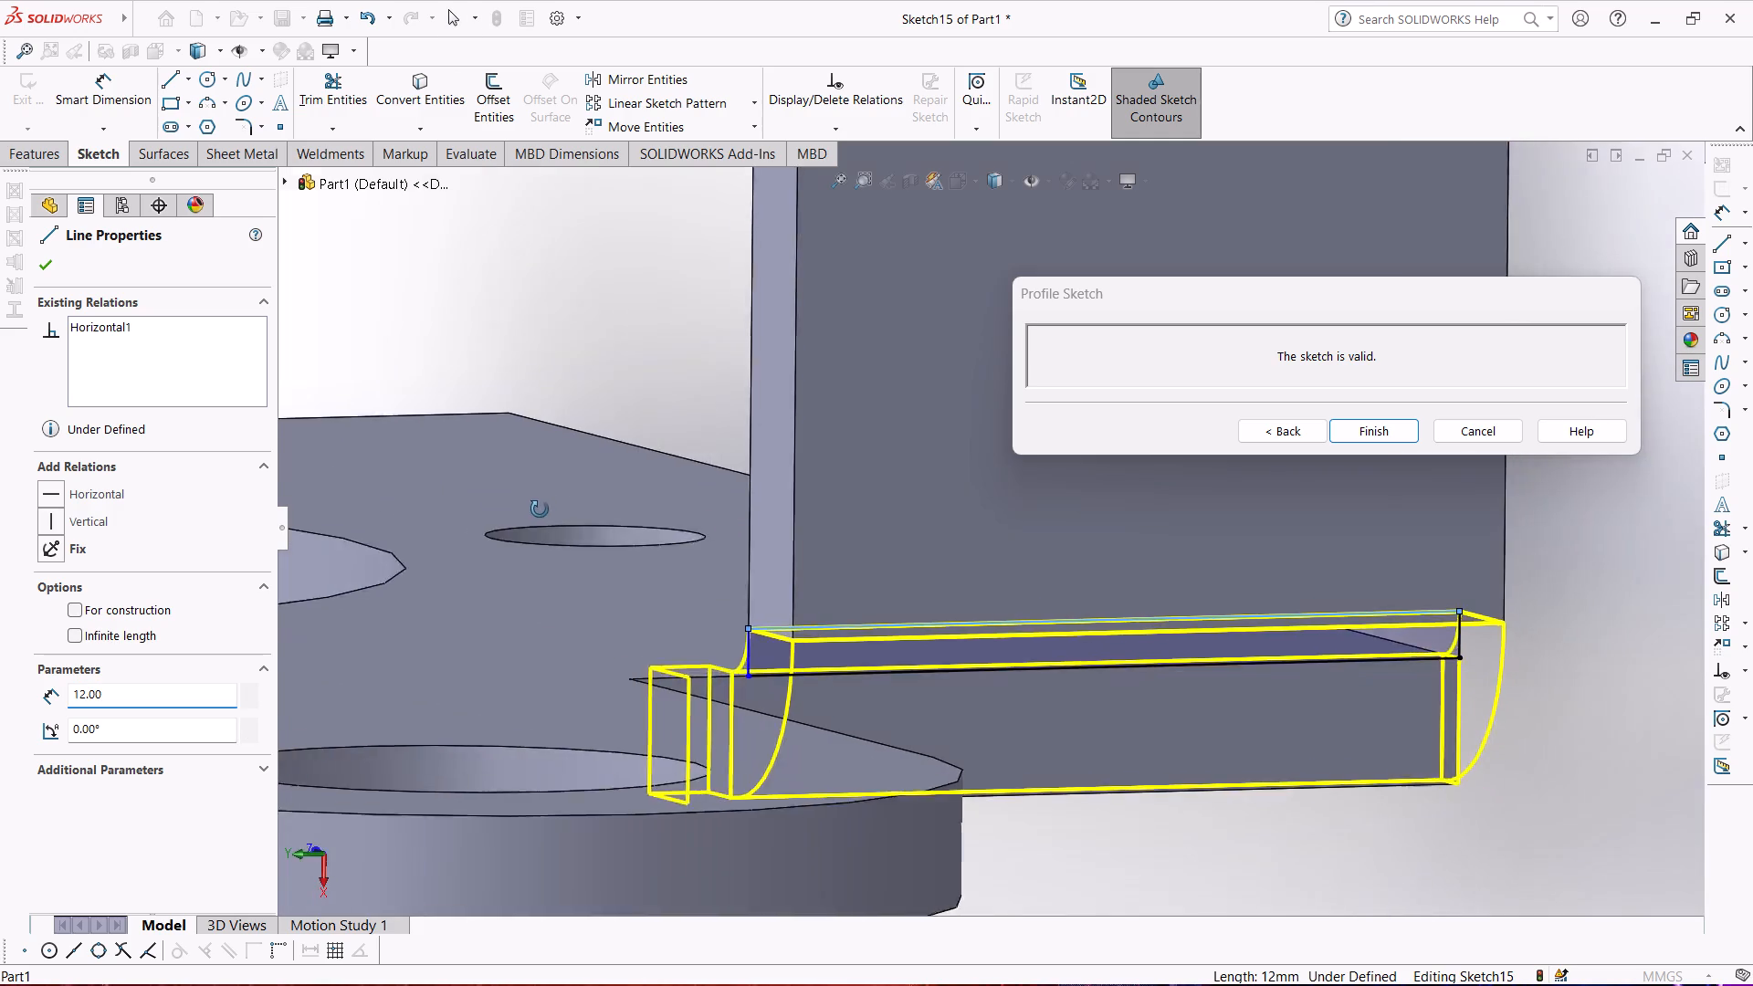
middle_drag(540, 509, 586, 522)
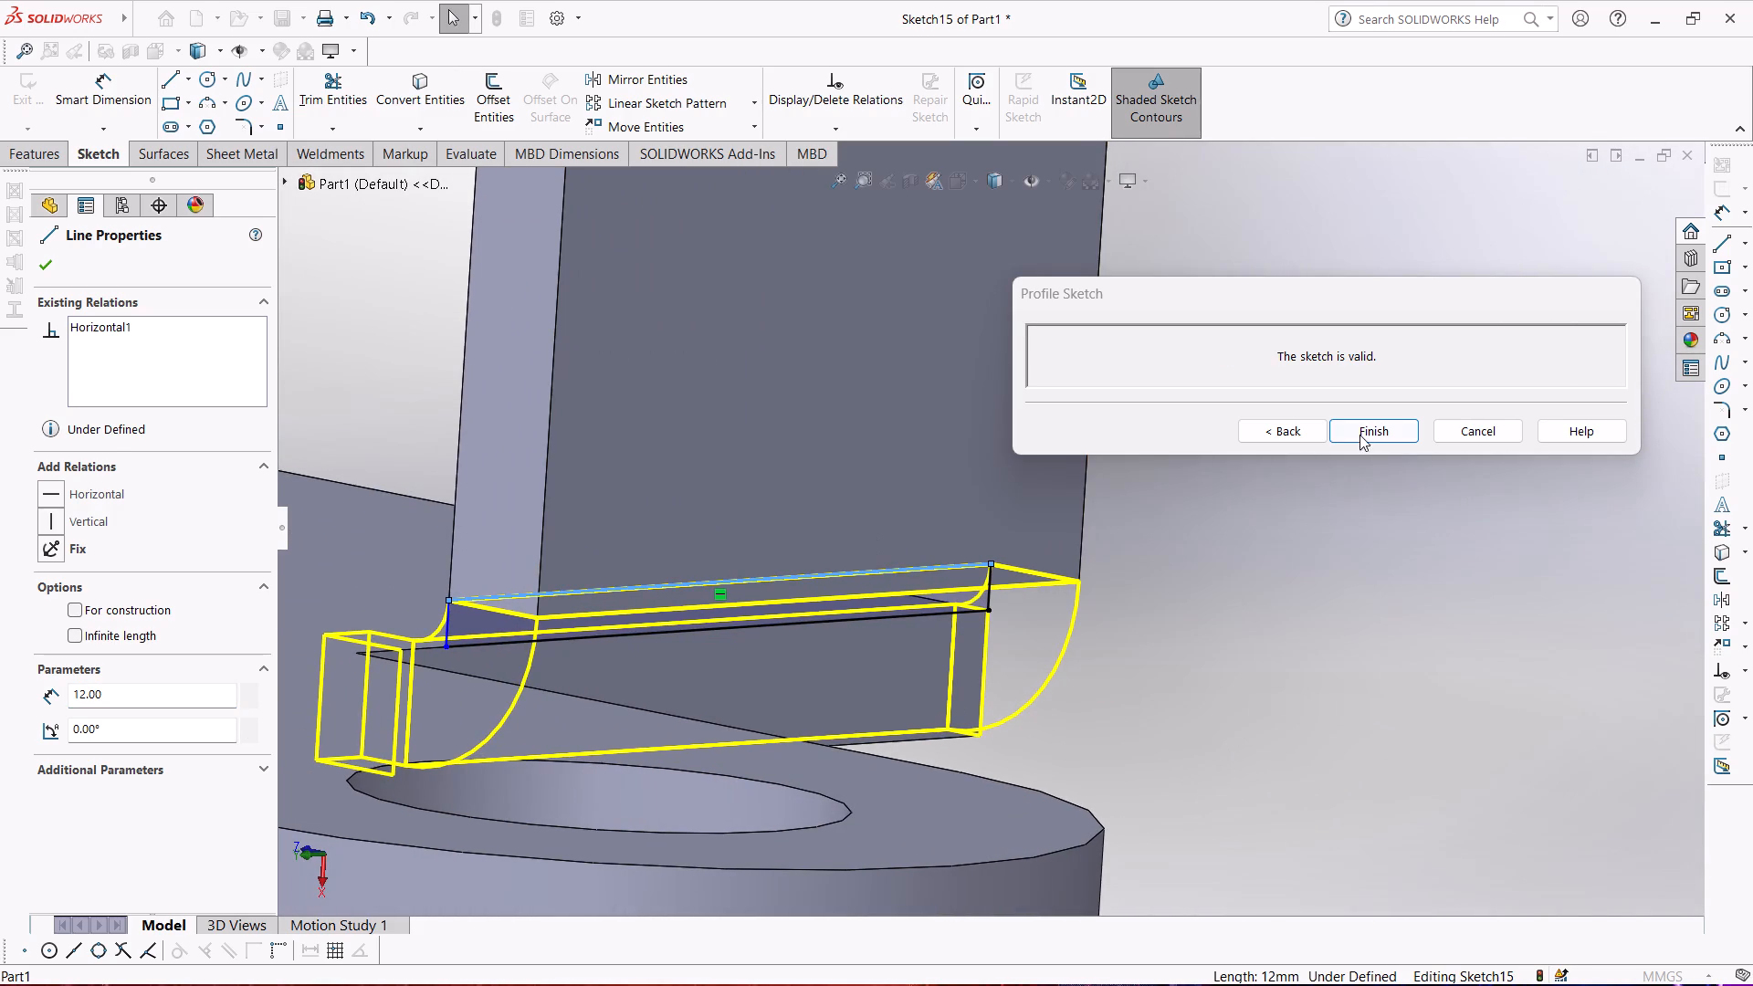
click(1359, 435)
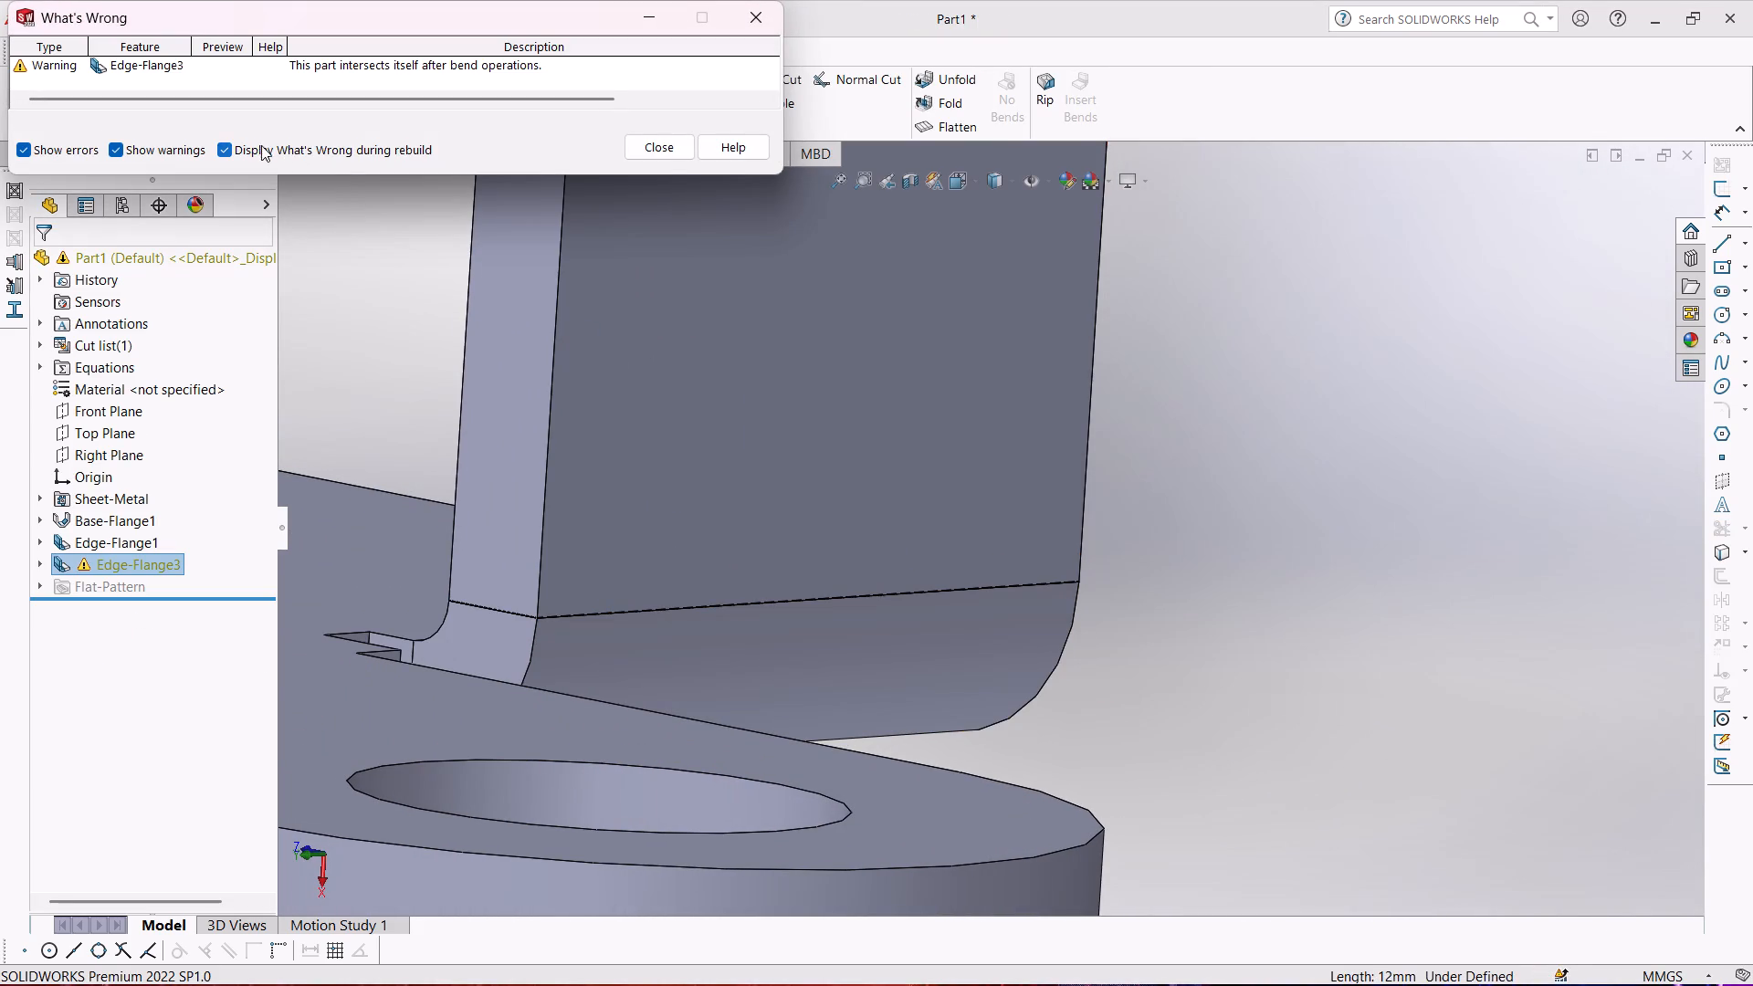
click(679, 147)
Inspect the rebuilt corner flange and its bend against the narrow leg from several sides.
scroll(538, 310, up, 2)
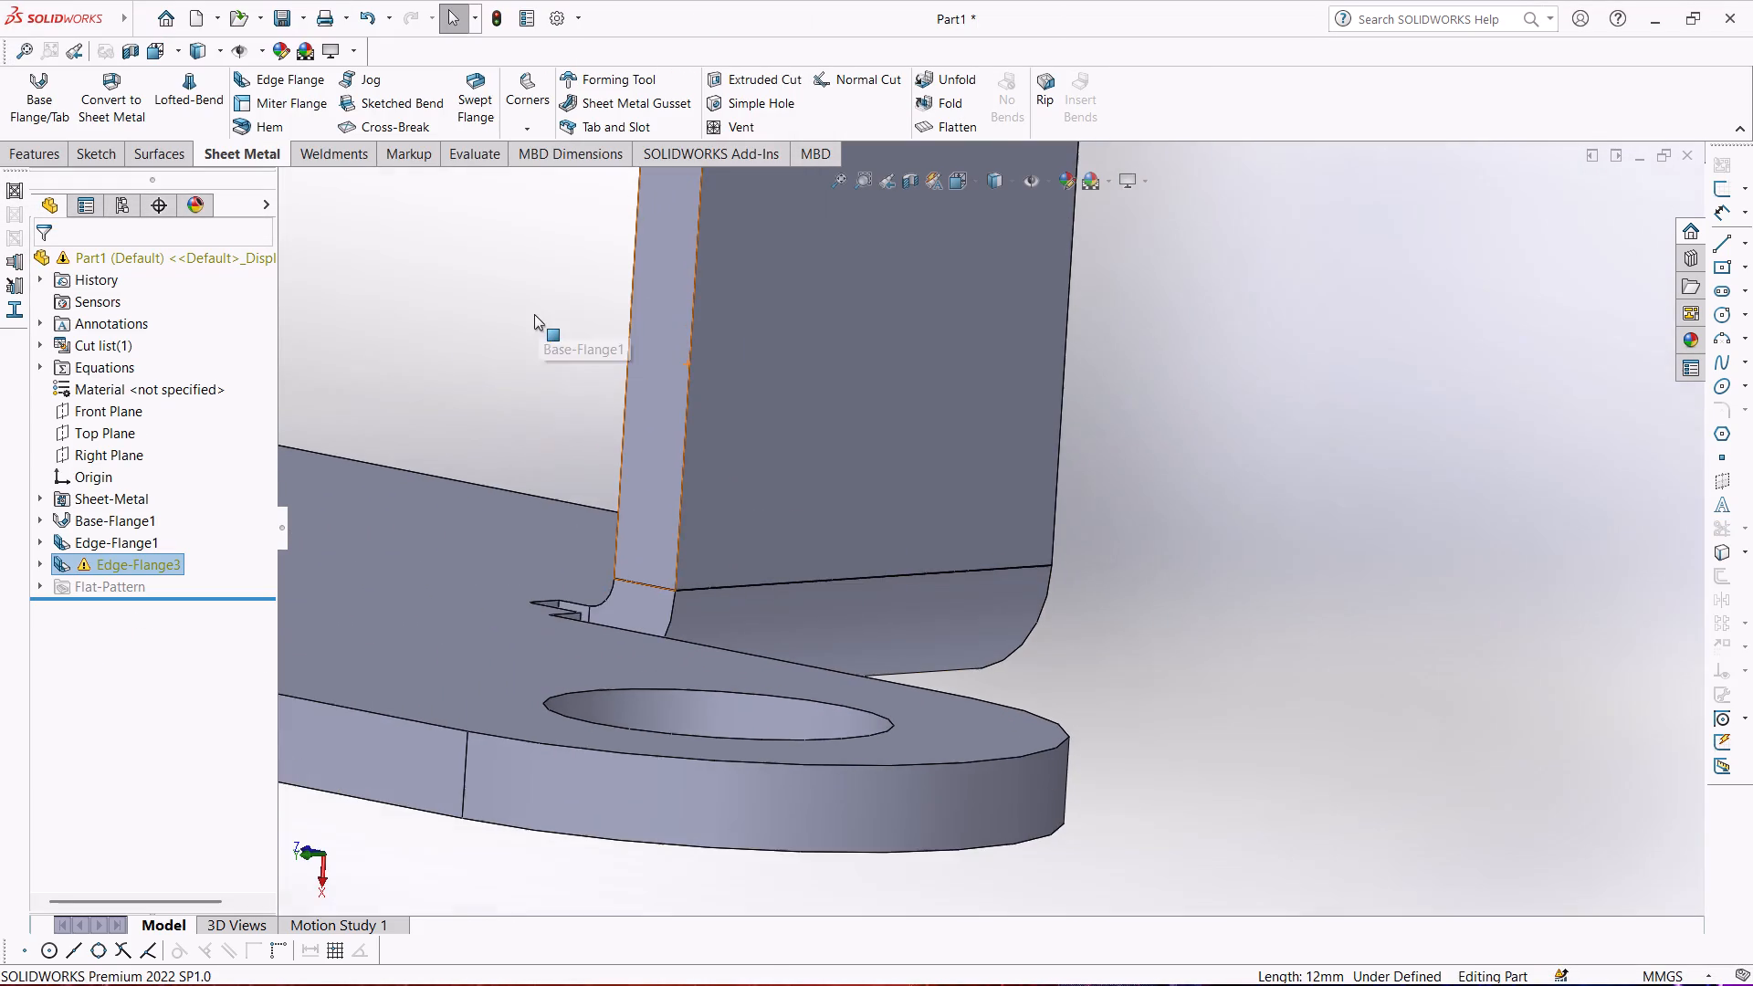
middle_drag(540, 317, 730, 430)
scroll(696, 425, up, 2)
middle_drag(623, 432, 590, 425)
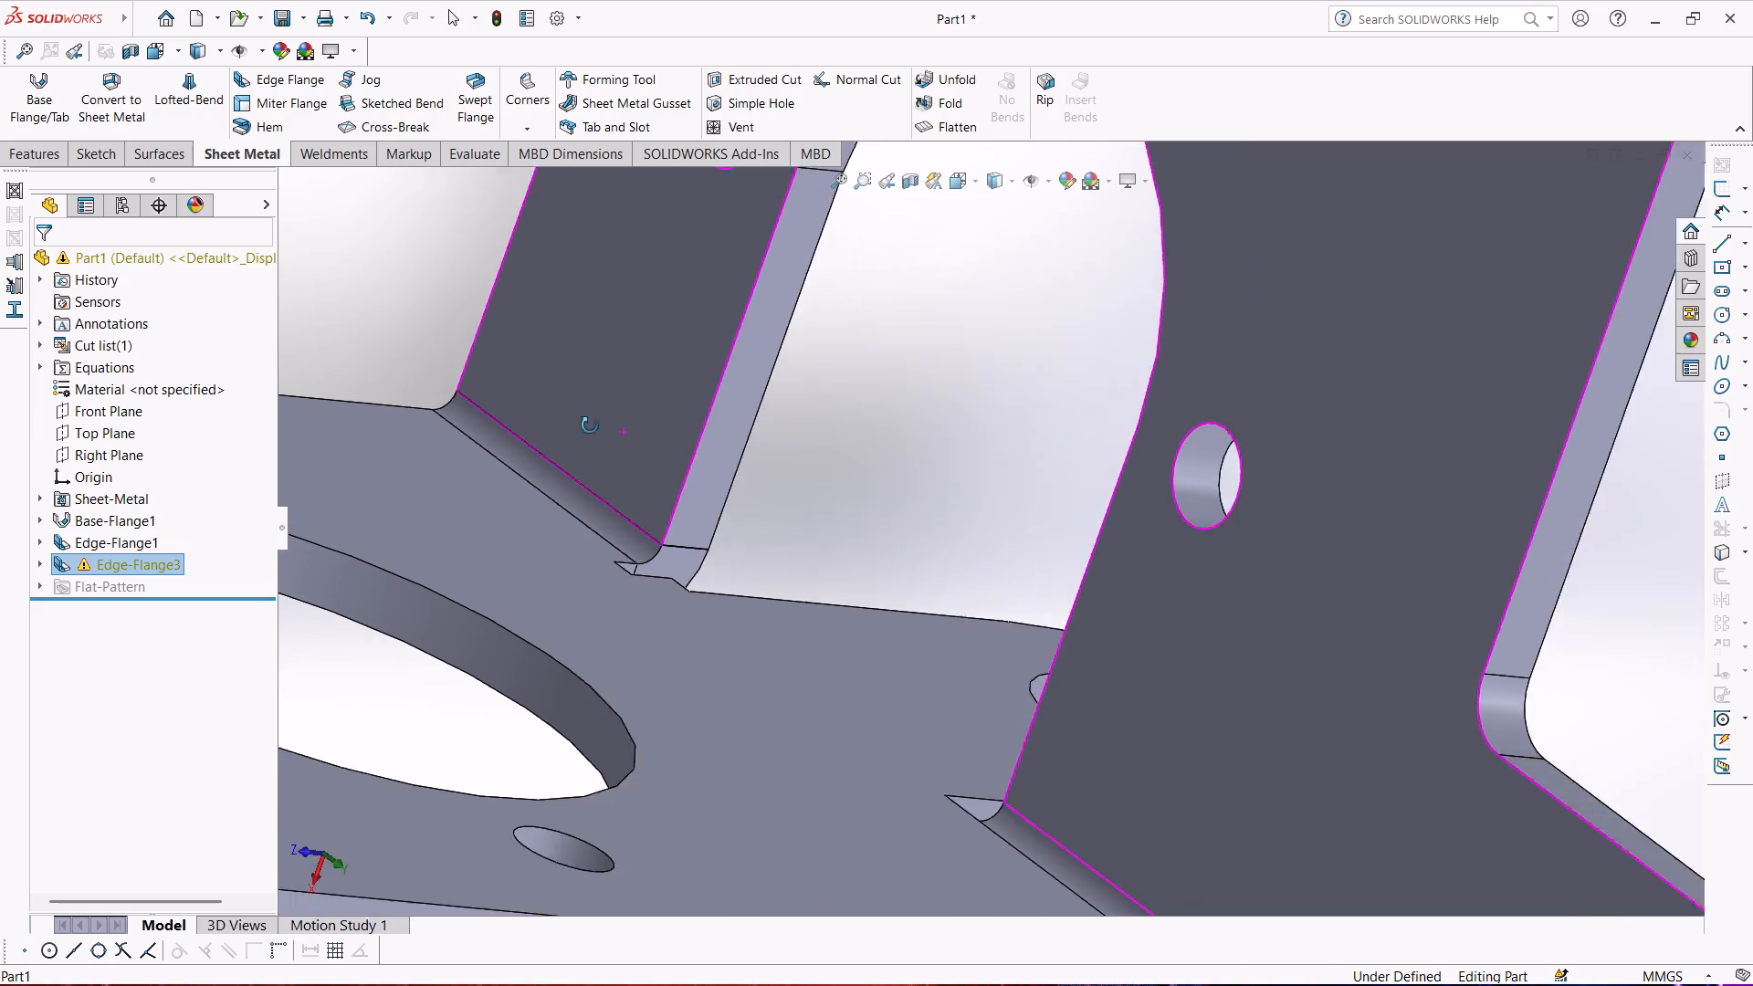
middle_drag(590, 425, 367, 548)
scroll(775, 572, up, 3)
middle_drag(834, 574, 603, 662)
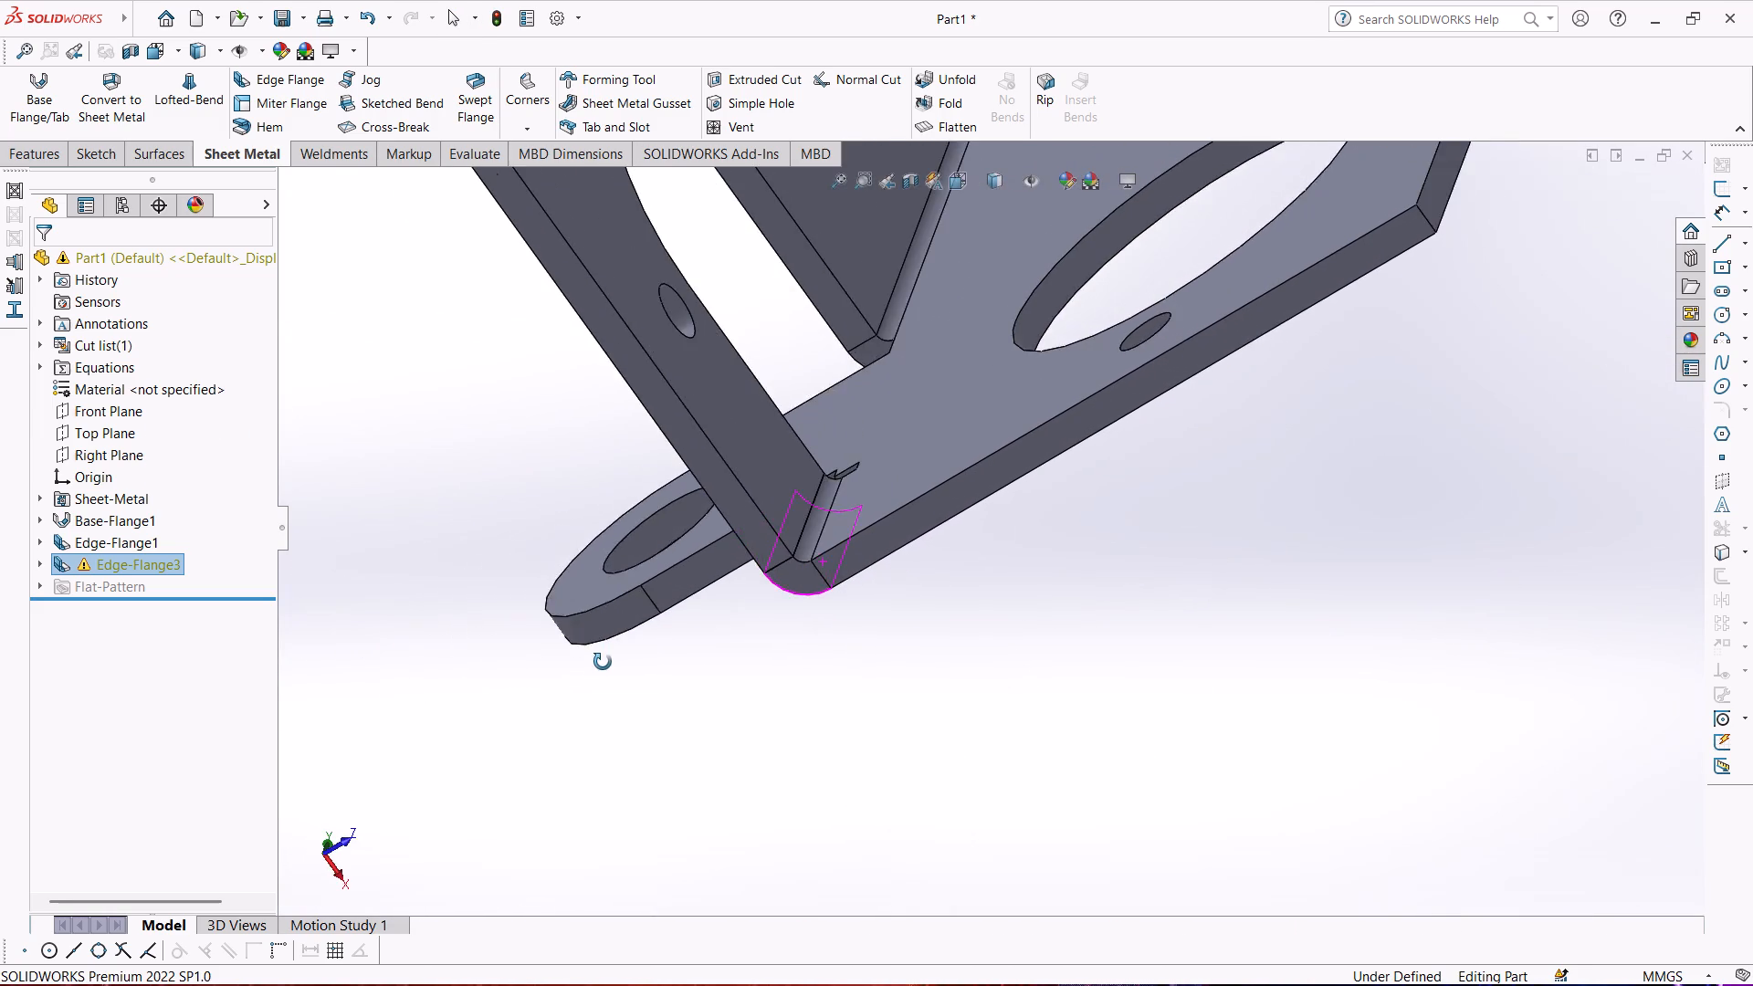
middle_drag(603, 662, 603, 663)
scroll(603, 663, up, 2)
middle_drag(684, 645, 635, 662)
scroll(800, 635, up, 3)
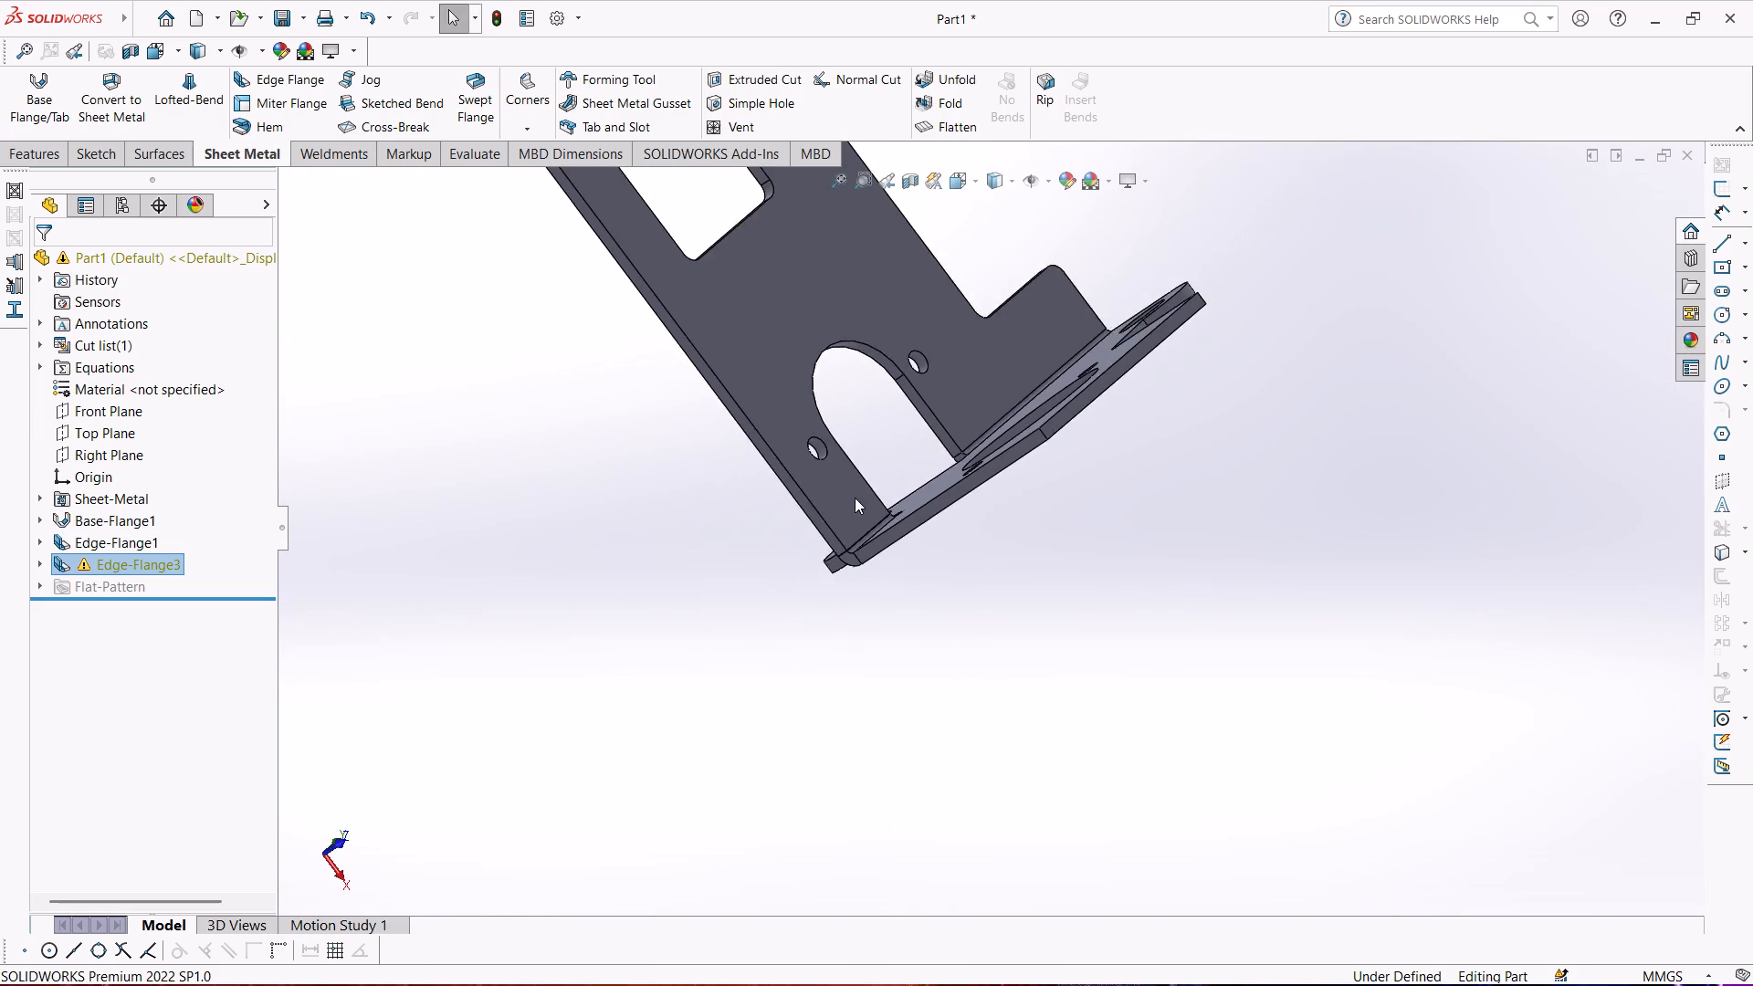
middle_drag(855, 498, 939, 554)
click(679, 606)
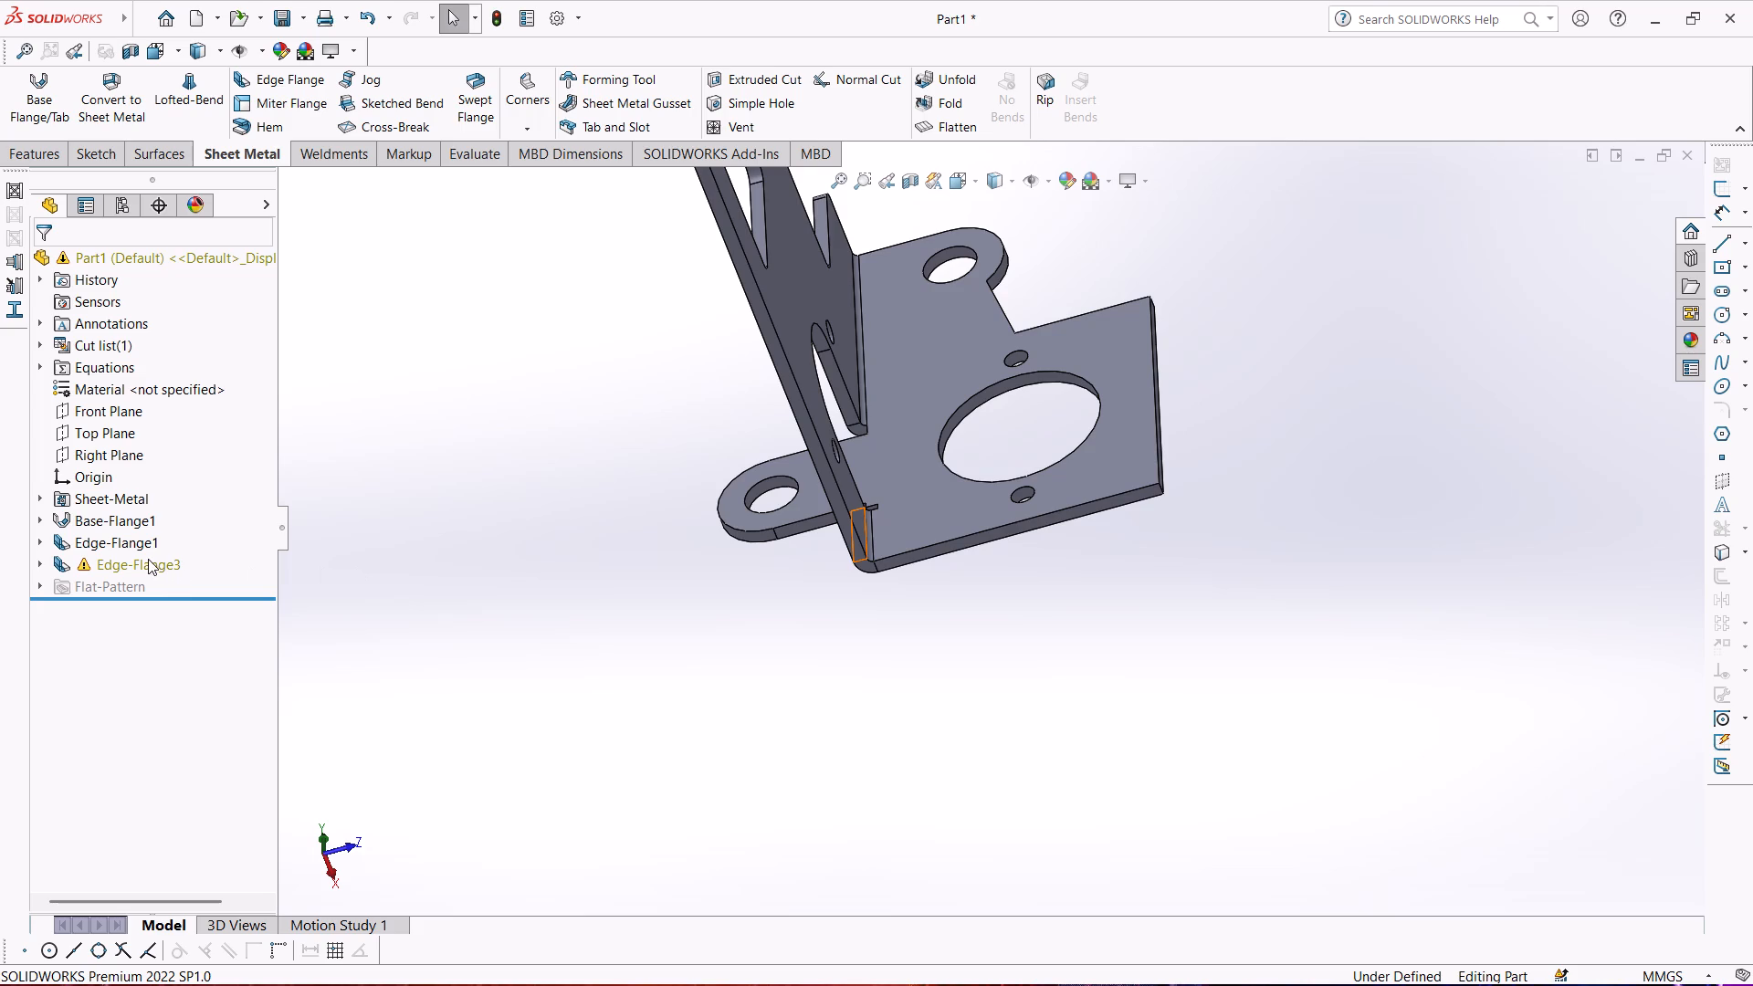
Reopen the corner edge flange for editing and examine closely how its preview meets the narrow leg's bottom edge.
click(148, 559)
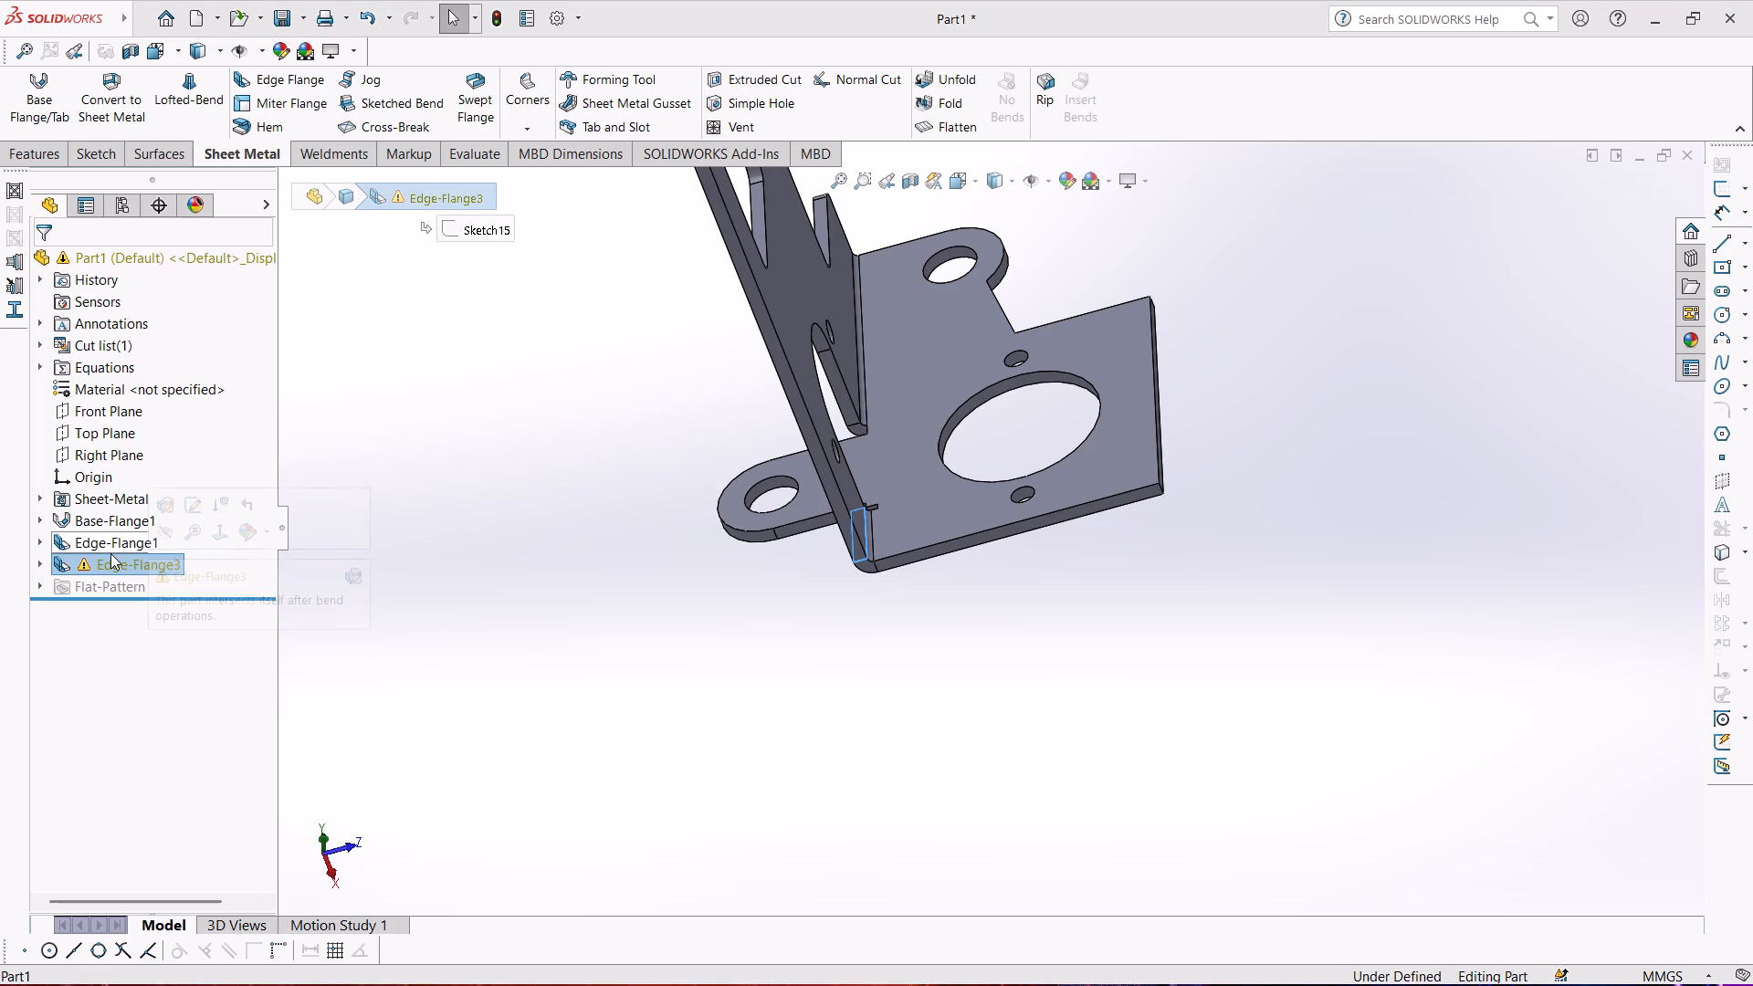
click(110, 553)
click(56, 561)
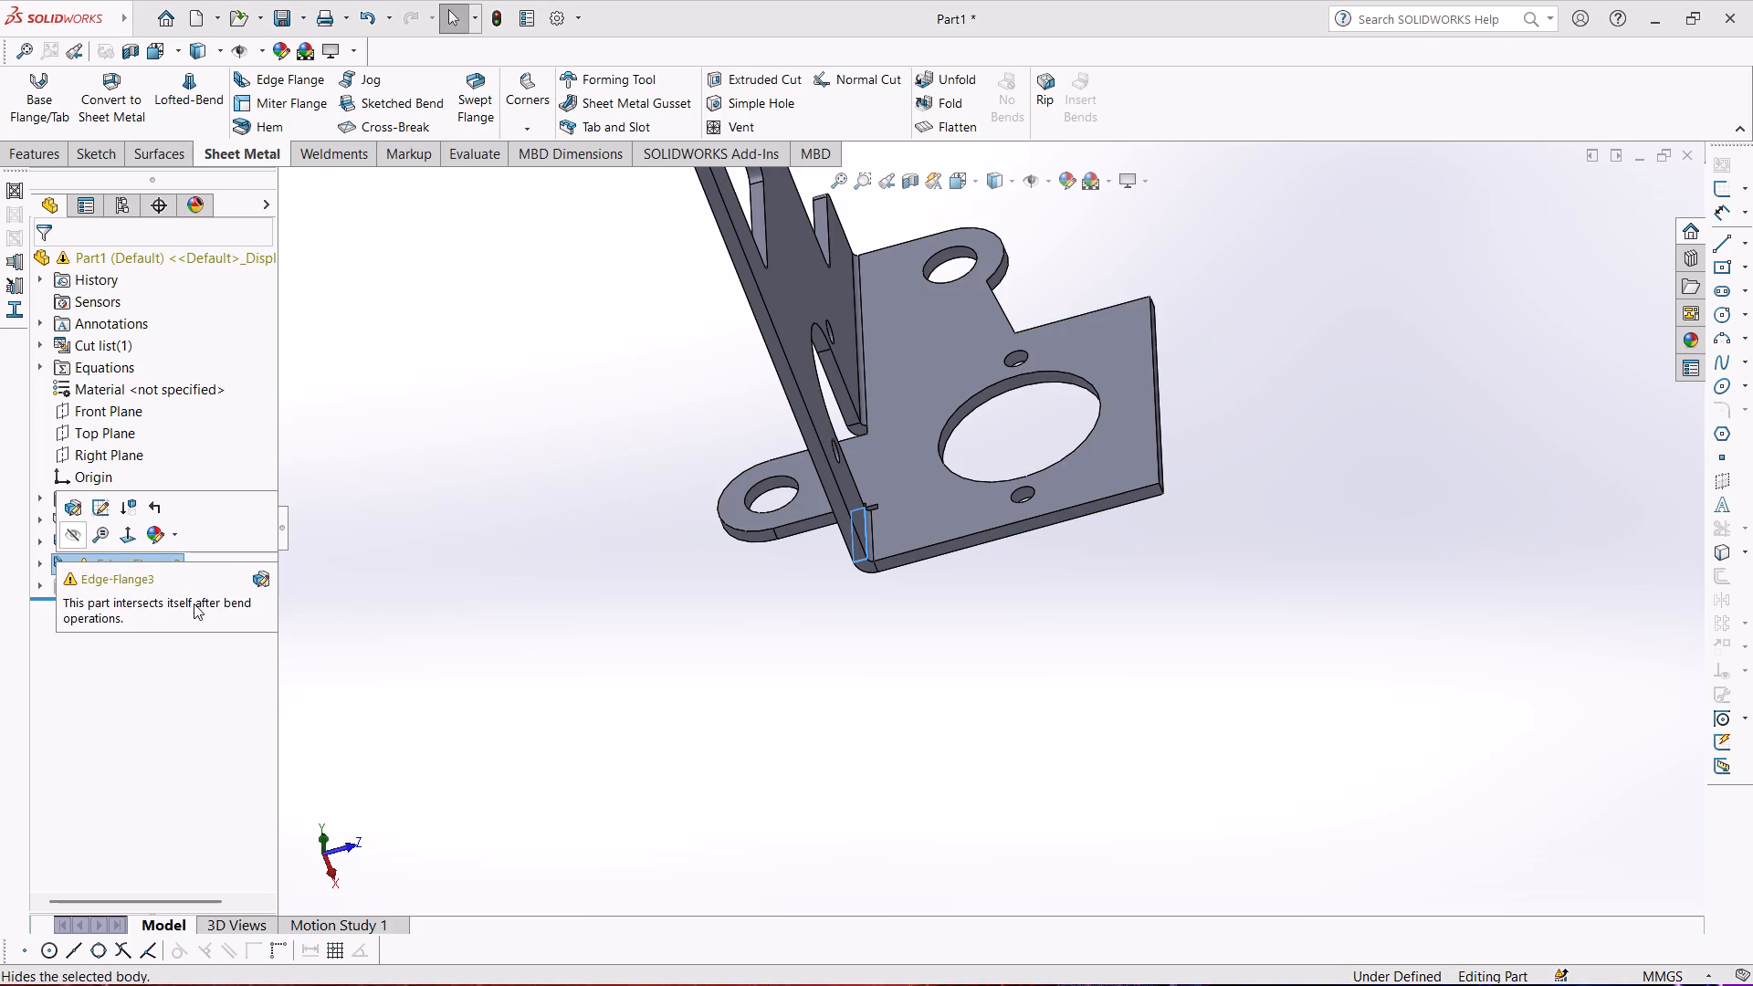
scroll(176, 609, down, 2)
click(73, 511)
drag(692, 626, 701, 624)
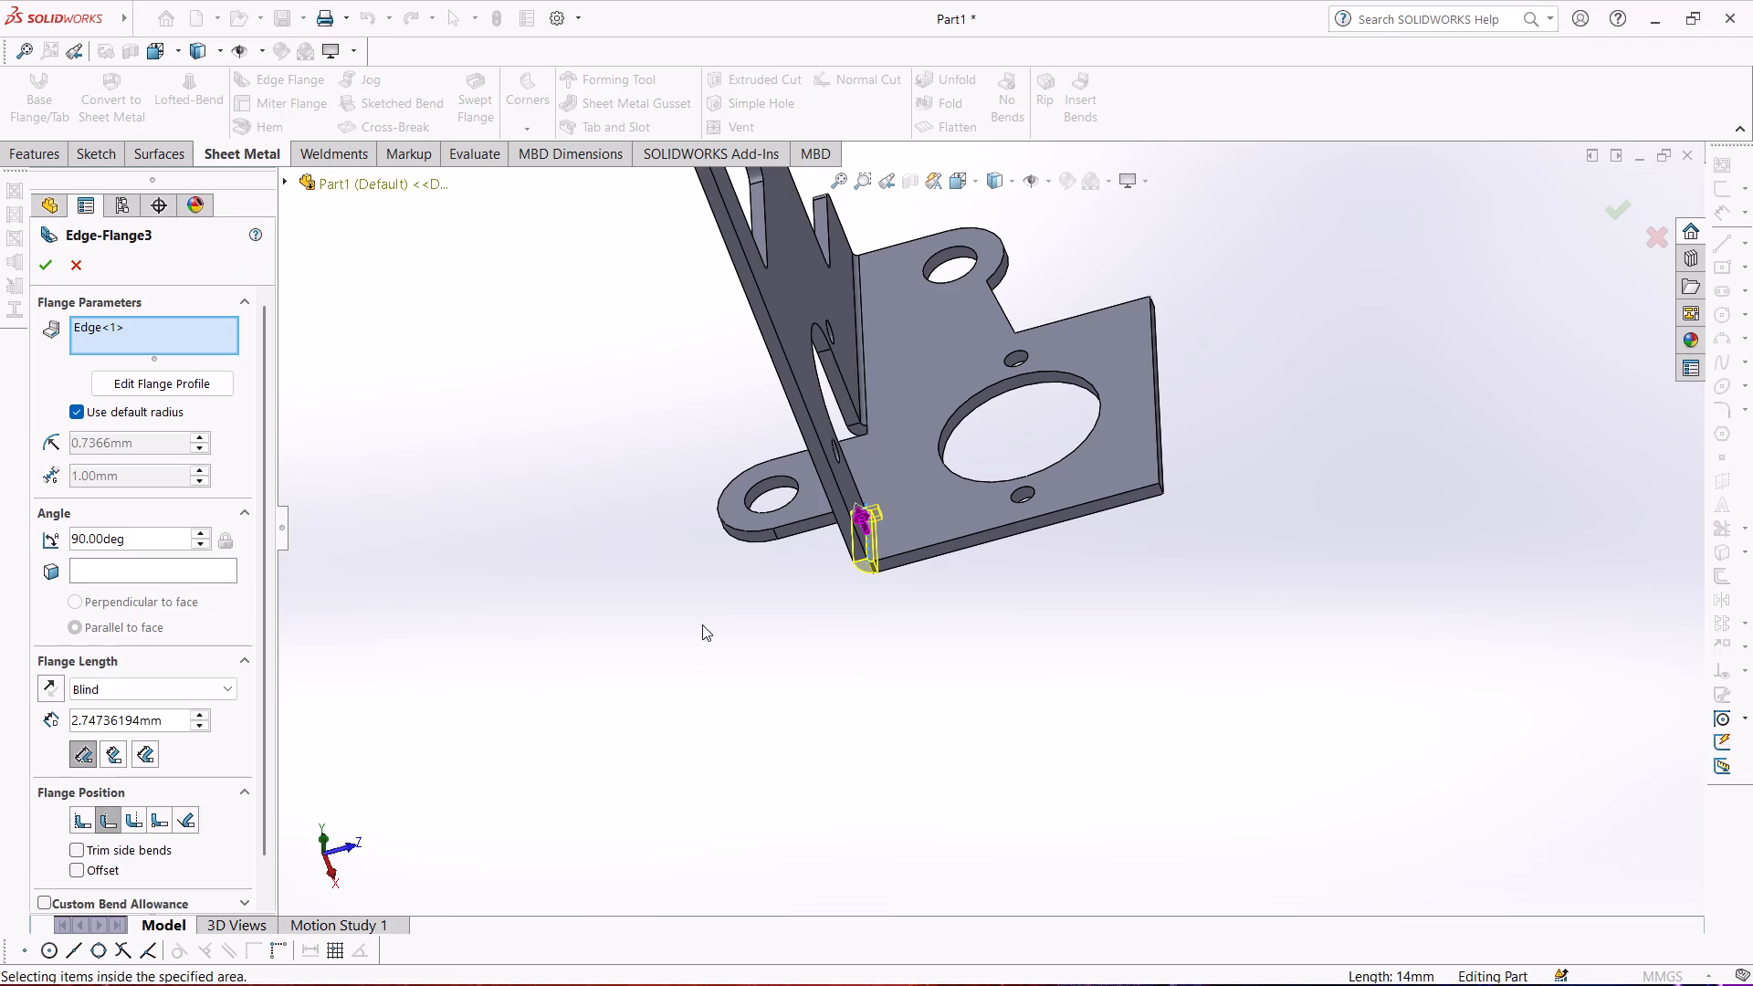
scroll(886, 502, down, 6)
middle_drag(713, 581, 851, 675)
scroll(763, 590, down, 1)
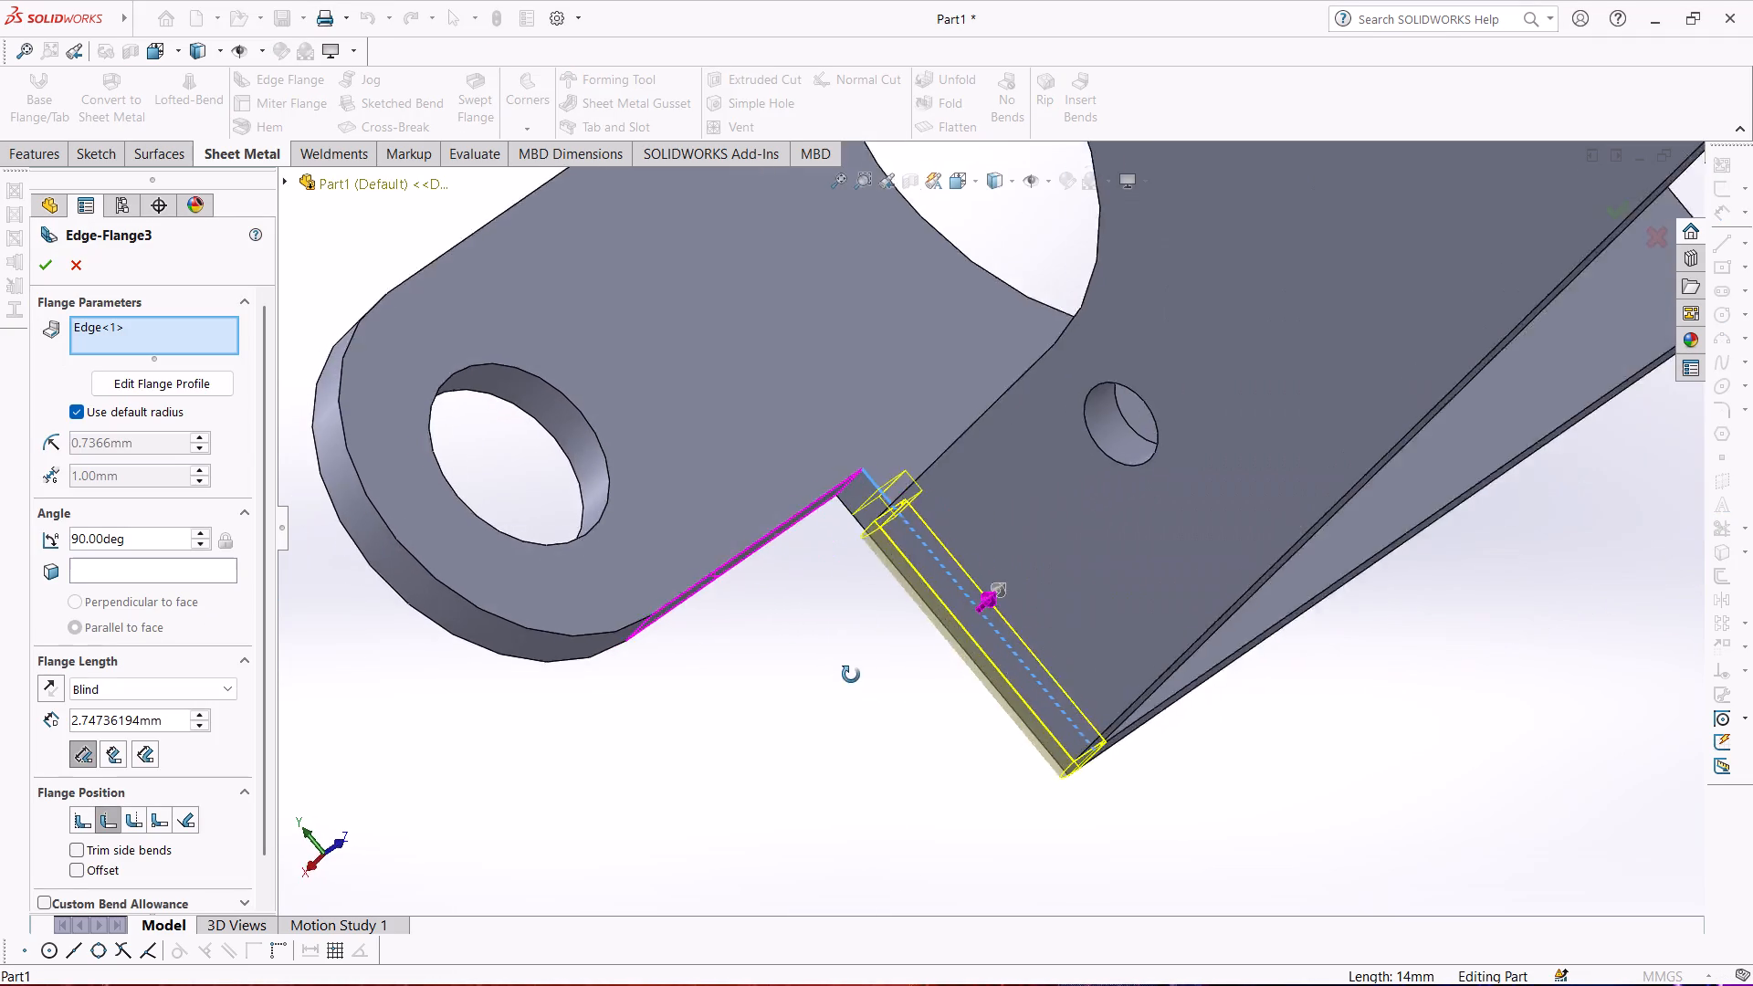
middle_drag(851, 675, 691, 509)
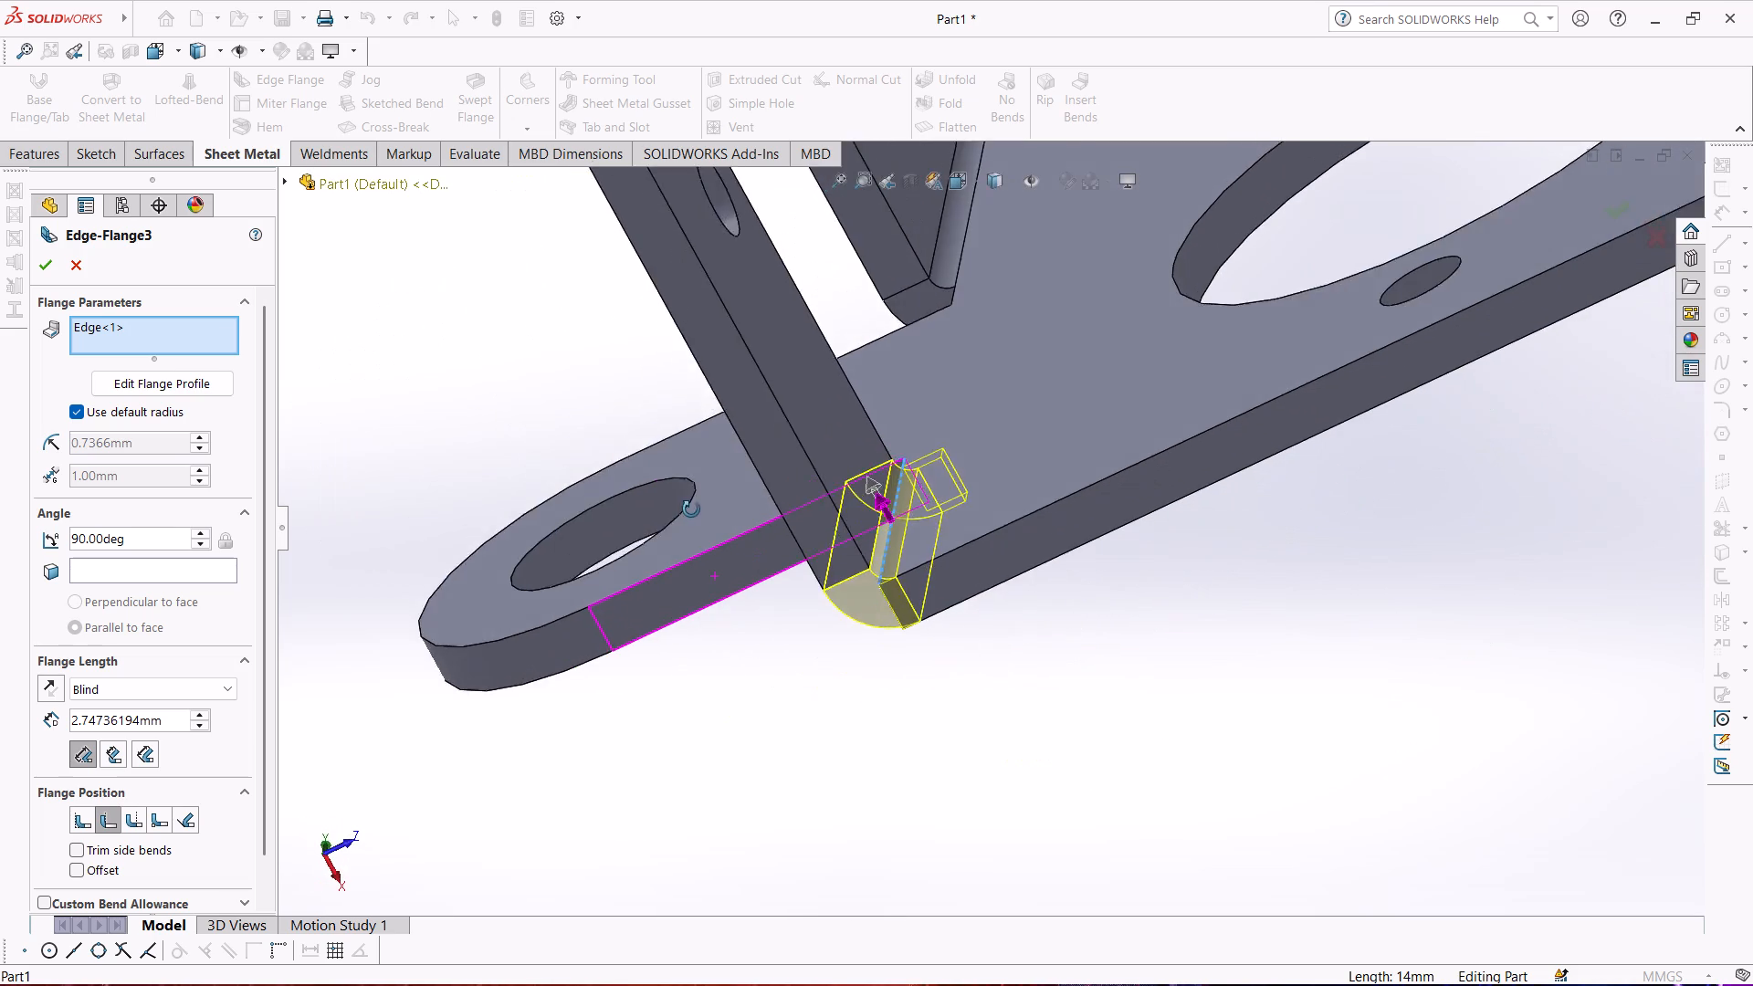
middle_drag(691, 509, 692, 437)
scroll(744, 461, down, 3)
middle_drag(744, 461, 804, 436)
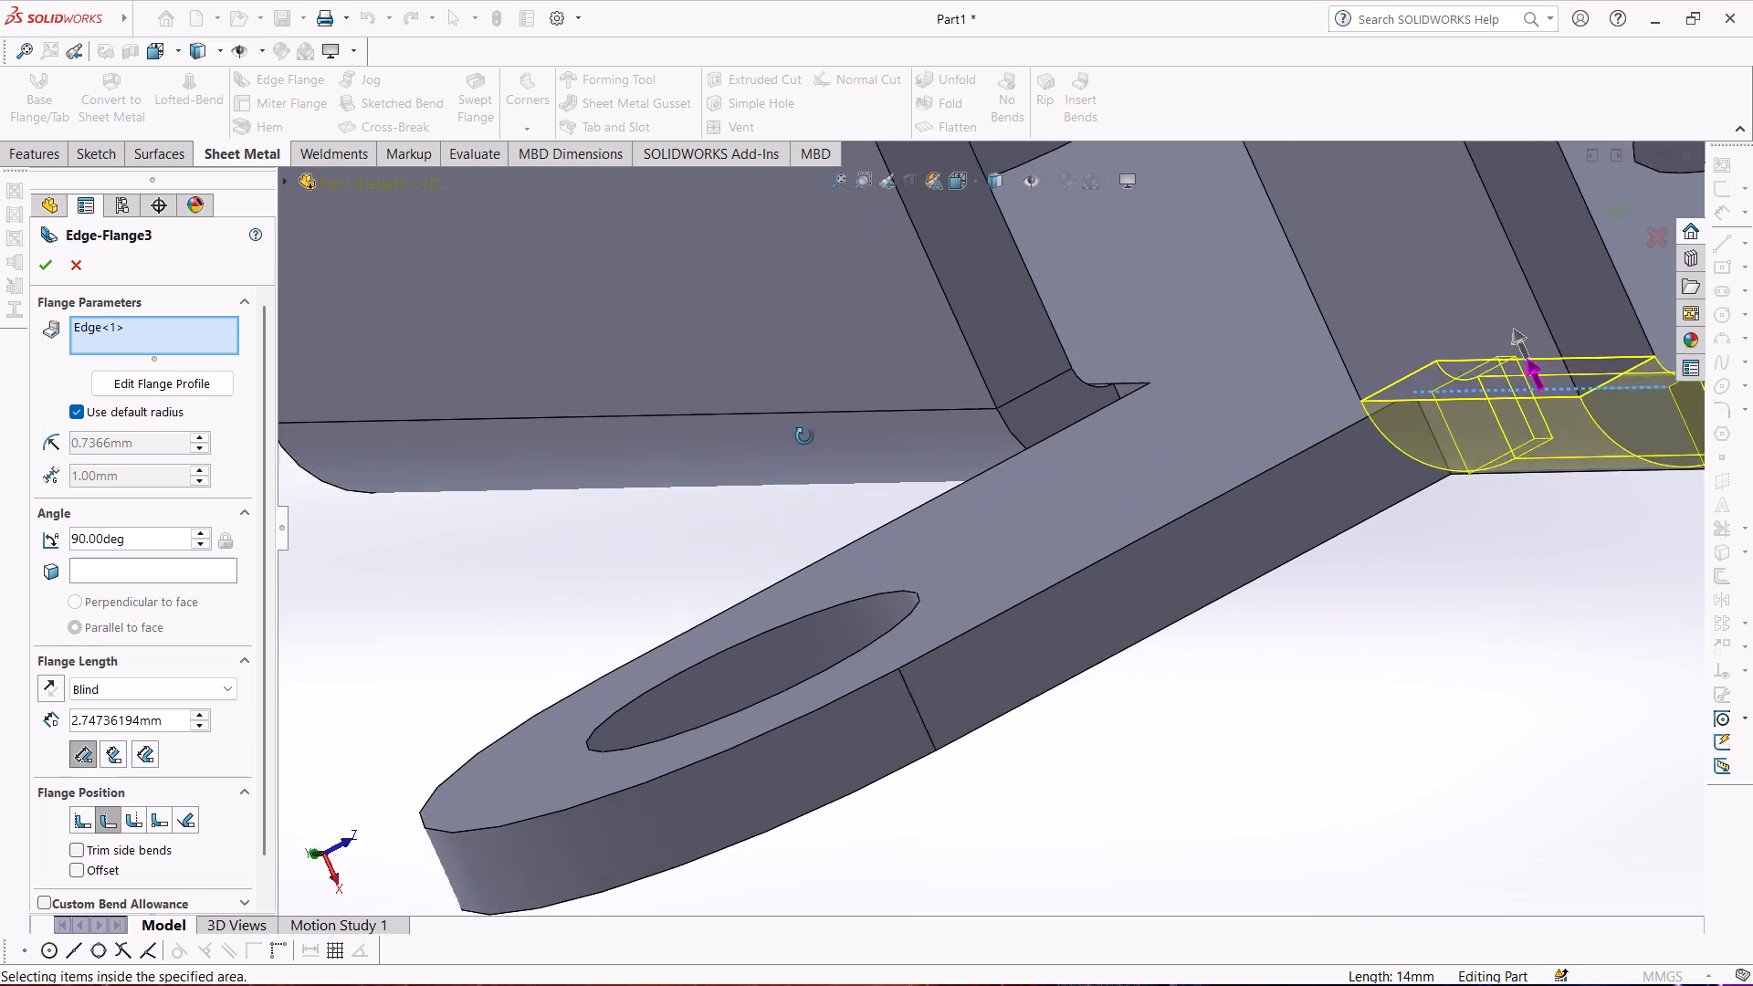
middle_drag(804, 436, 805, 435)
scroll(1329, 419, down, 4)
middle_drag(1329, 419, 1262, 468)
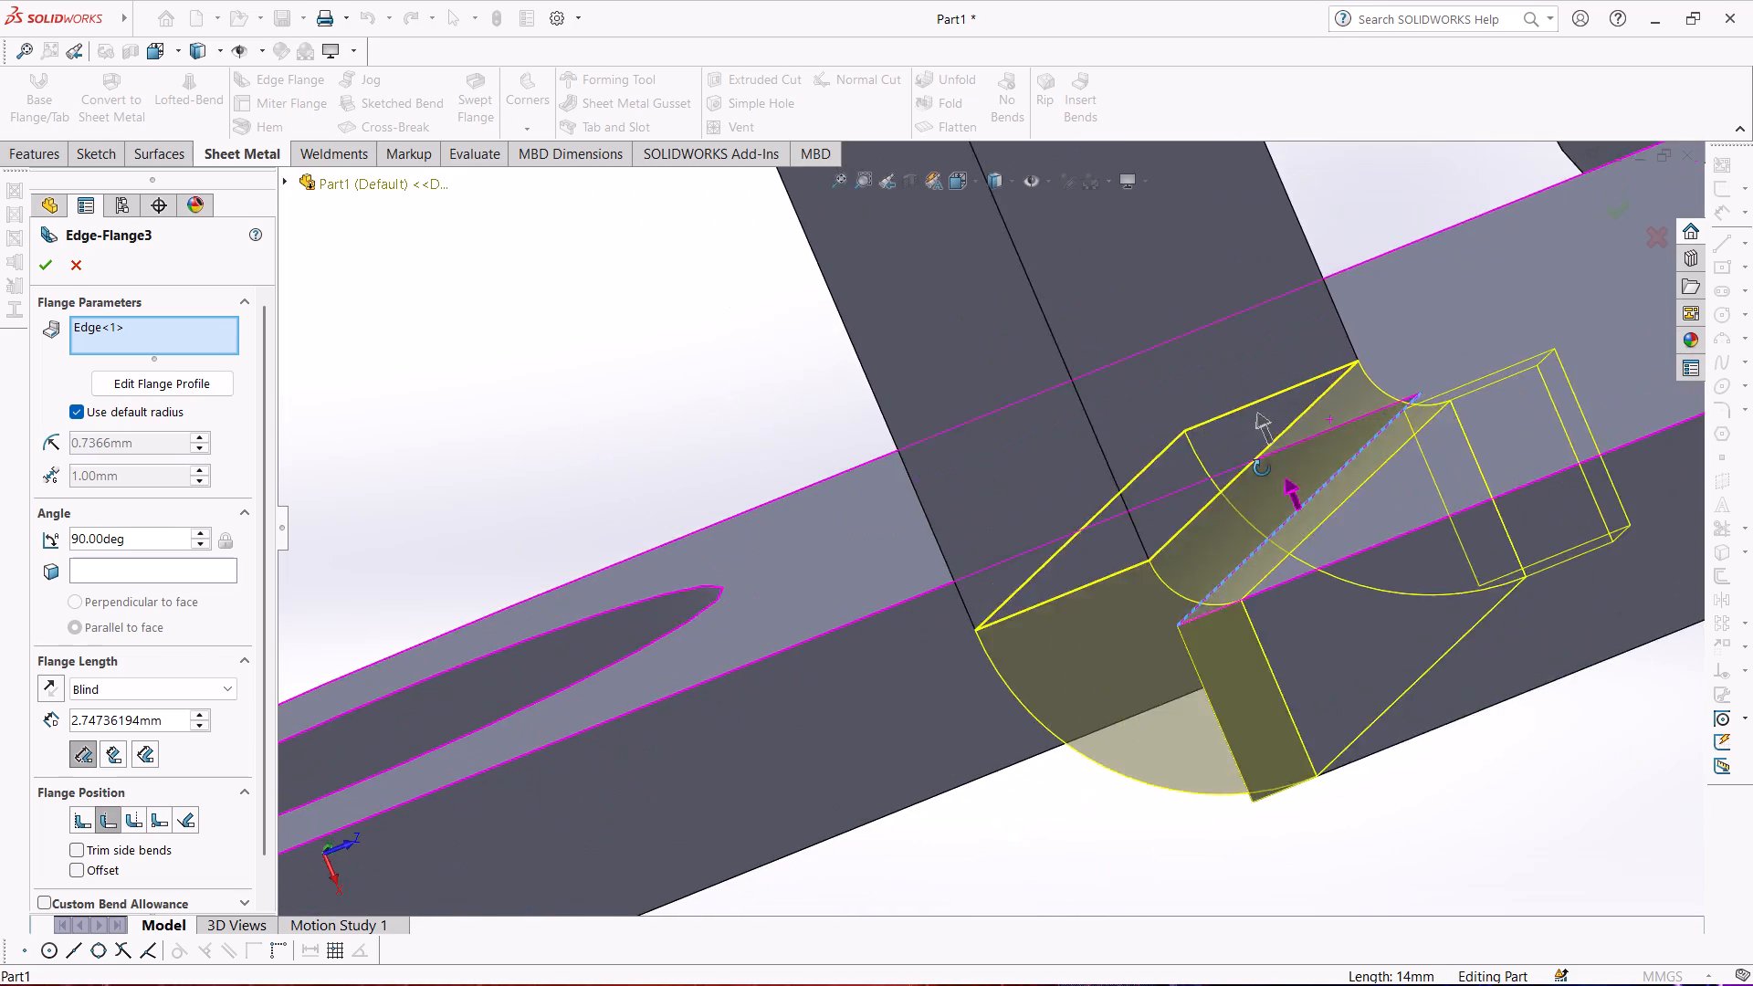
middle_drag(1262, 468, 1273, 444)
scroll(1273, 444, down, 6)
middle_drag(1005, 416, 1017, 396)
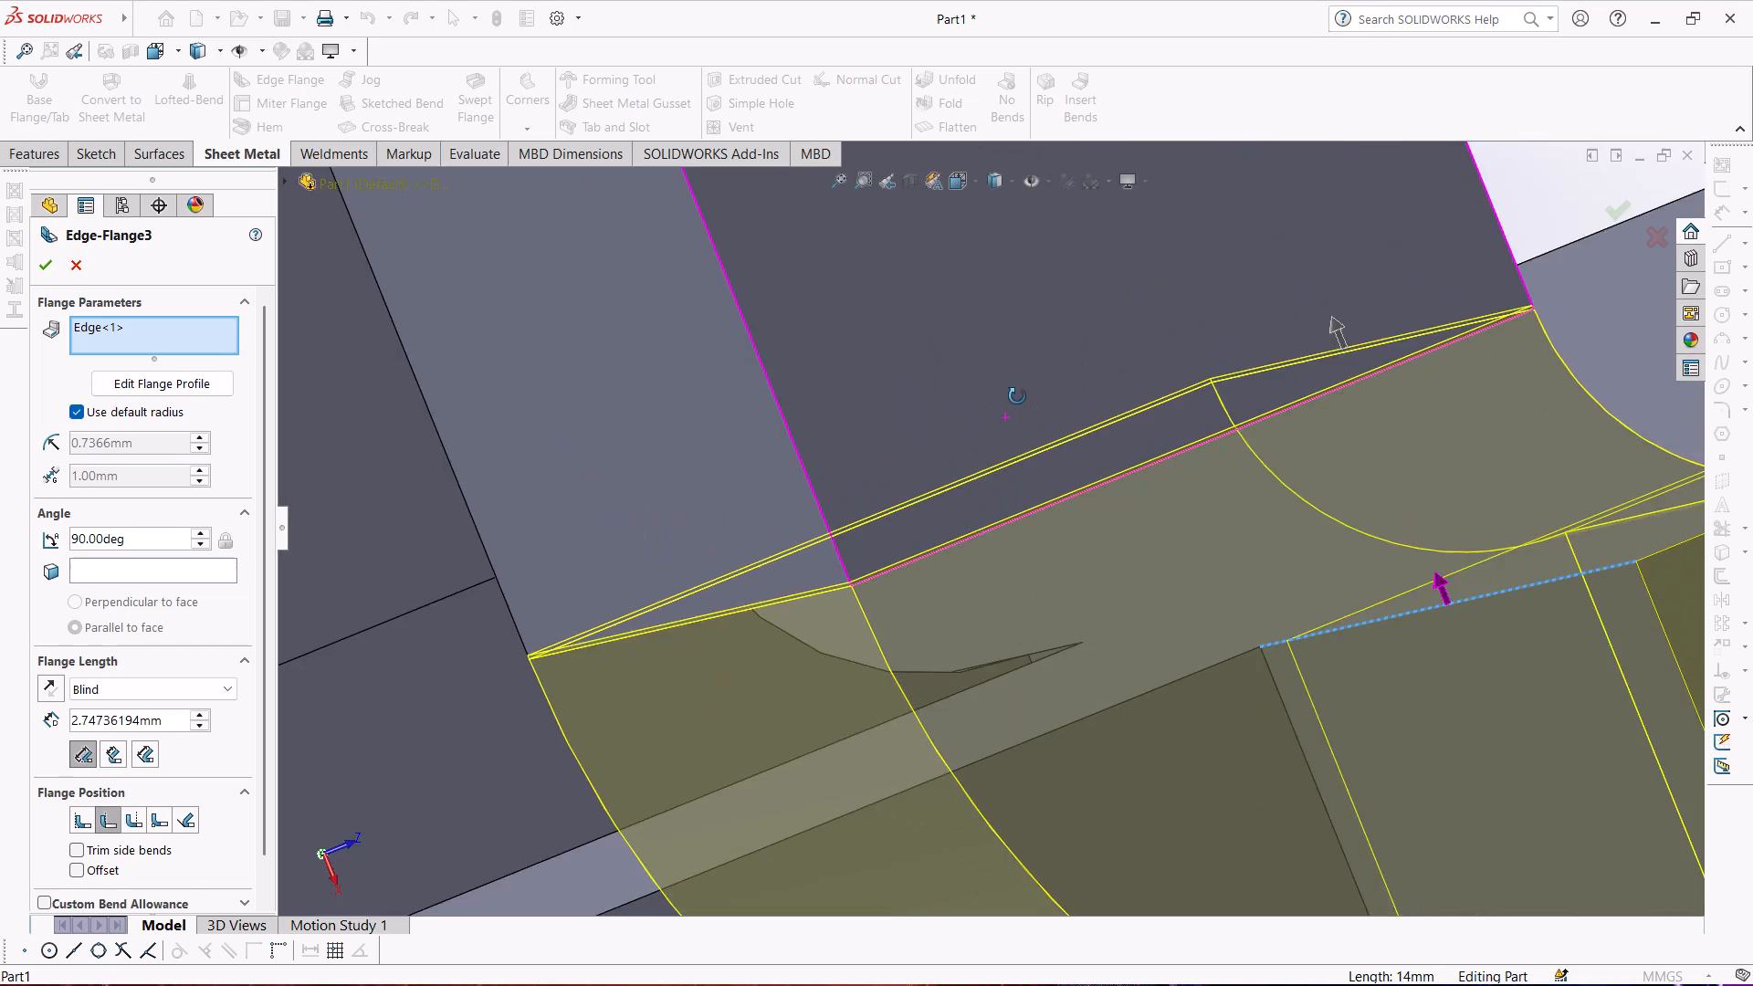
middle_drag(1017, 396, 1012, 404)
scroll(1013, 401, down, 1)
scroll(992, 517, down, 6)
middle_drag(868, 519, 867, 482)
scroll(867, 482, up, 4)
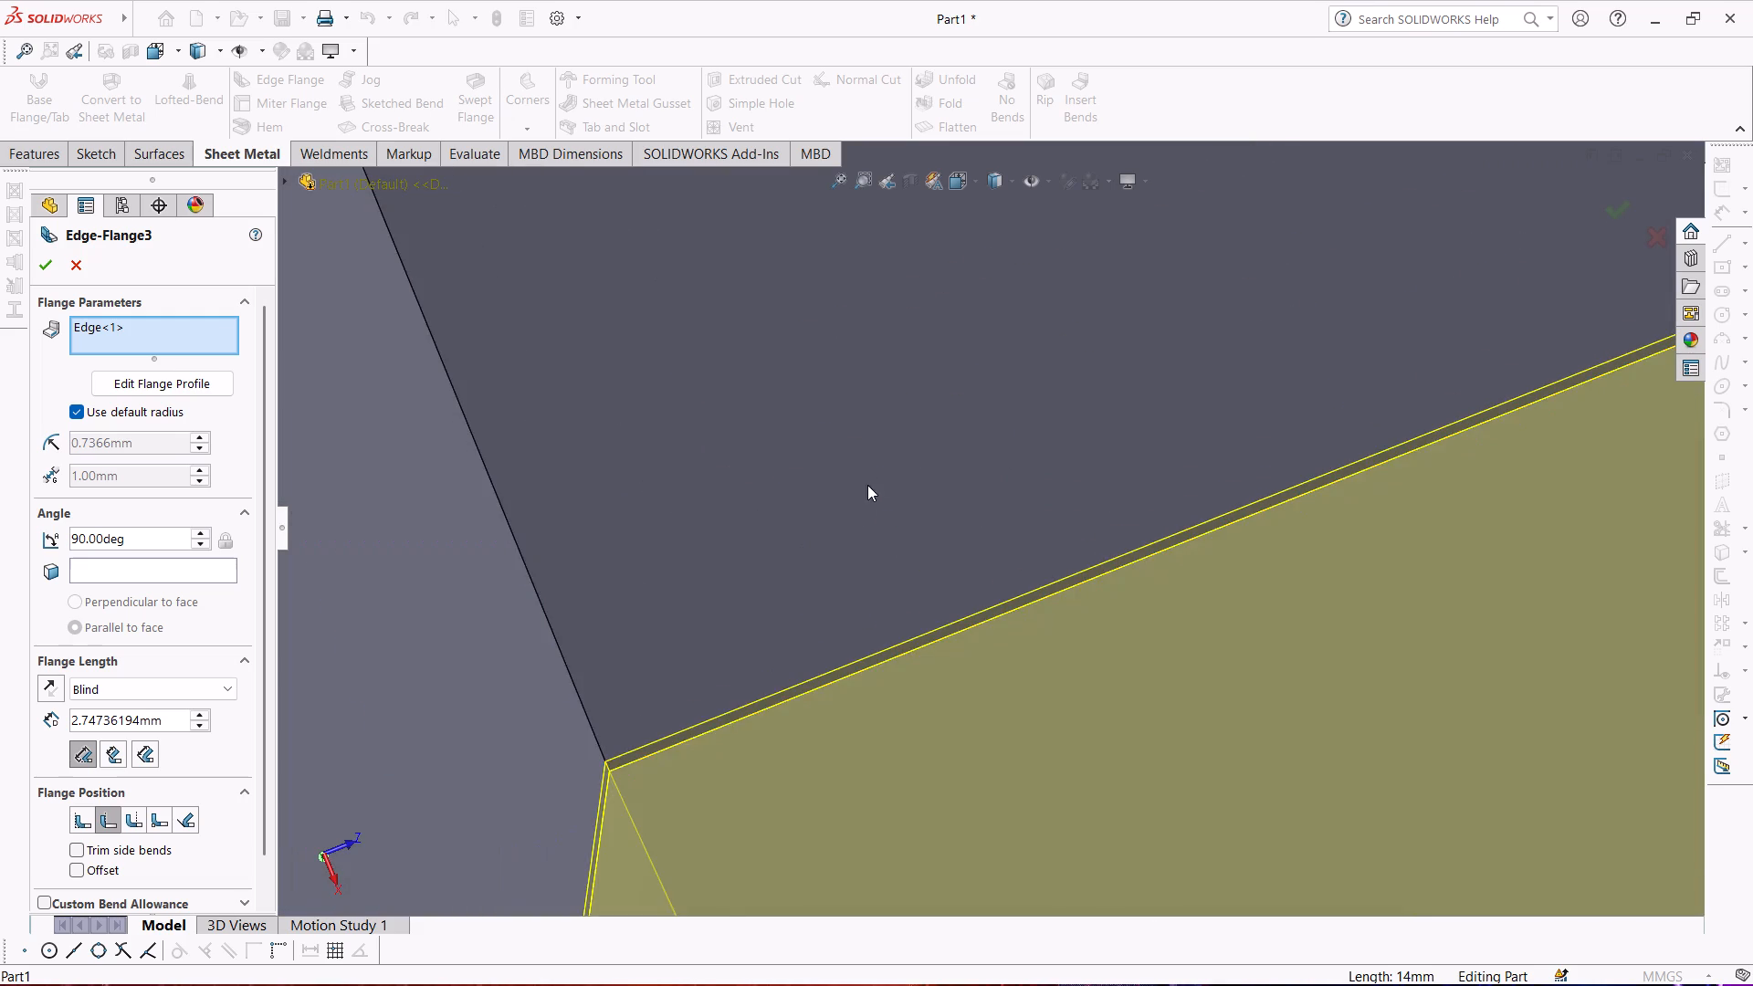
scroll(855, 518, up, 3)
middle_drag(848, 528, 853, 553)
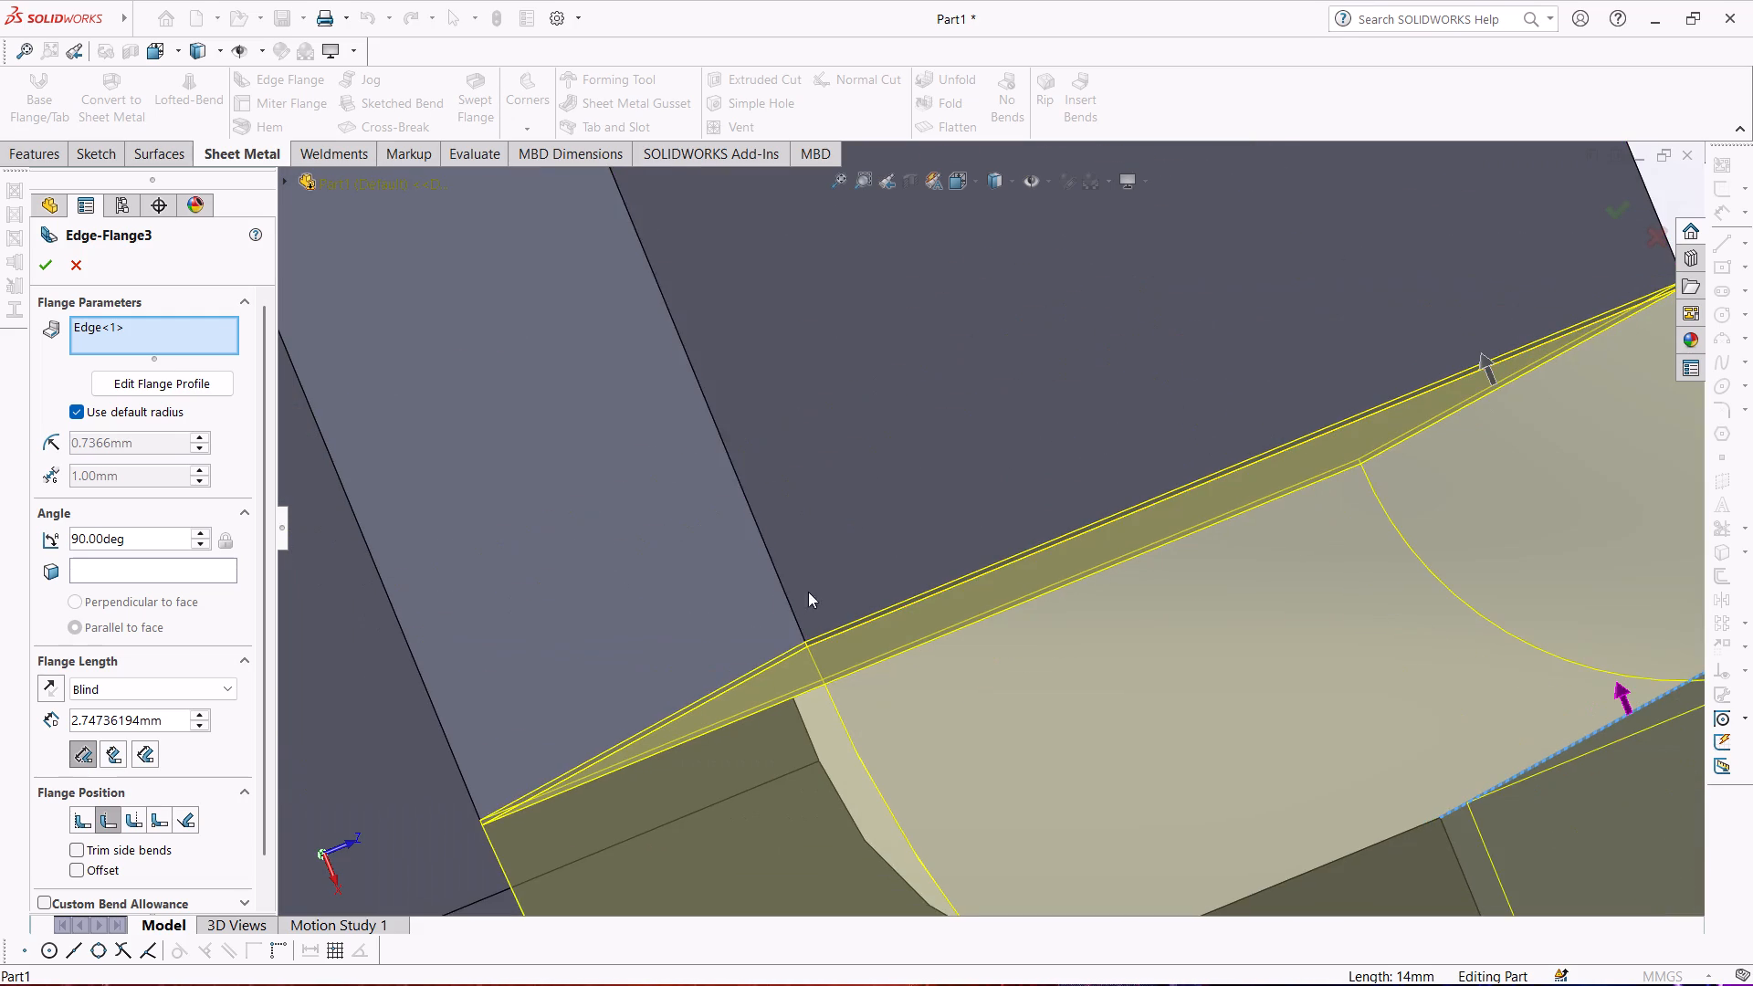
scroll(773, 599, down, 5)
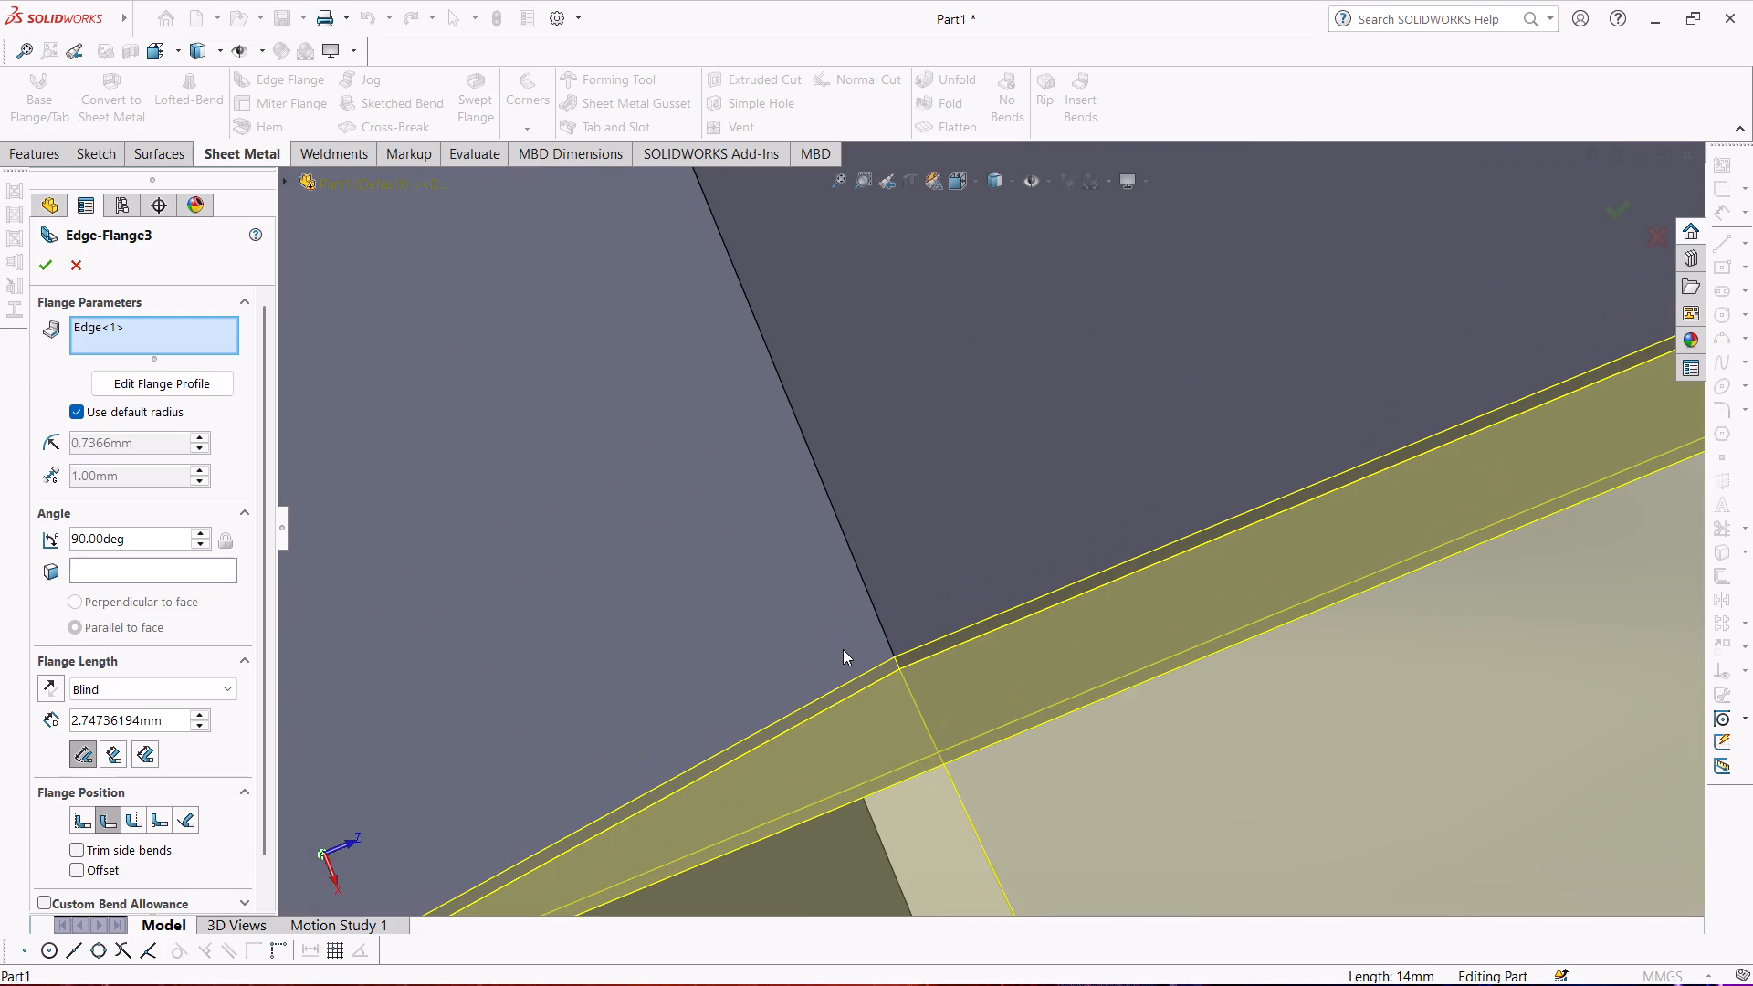
scroll(843, 649, down, 1)
middle_click(843, 649)
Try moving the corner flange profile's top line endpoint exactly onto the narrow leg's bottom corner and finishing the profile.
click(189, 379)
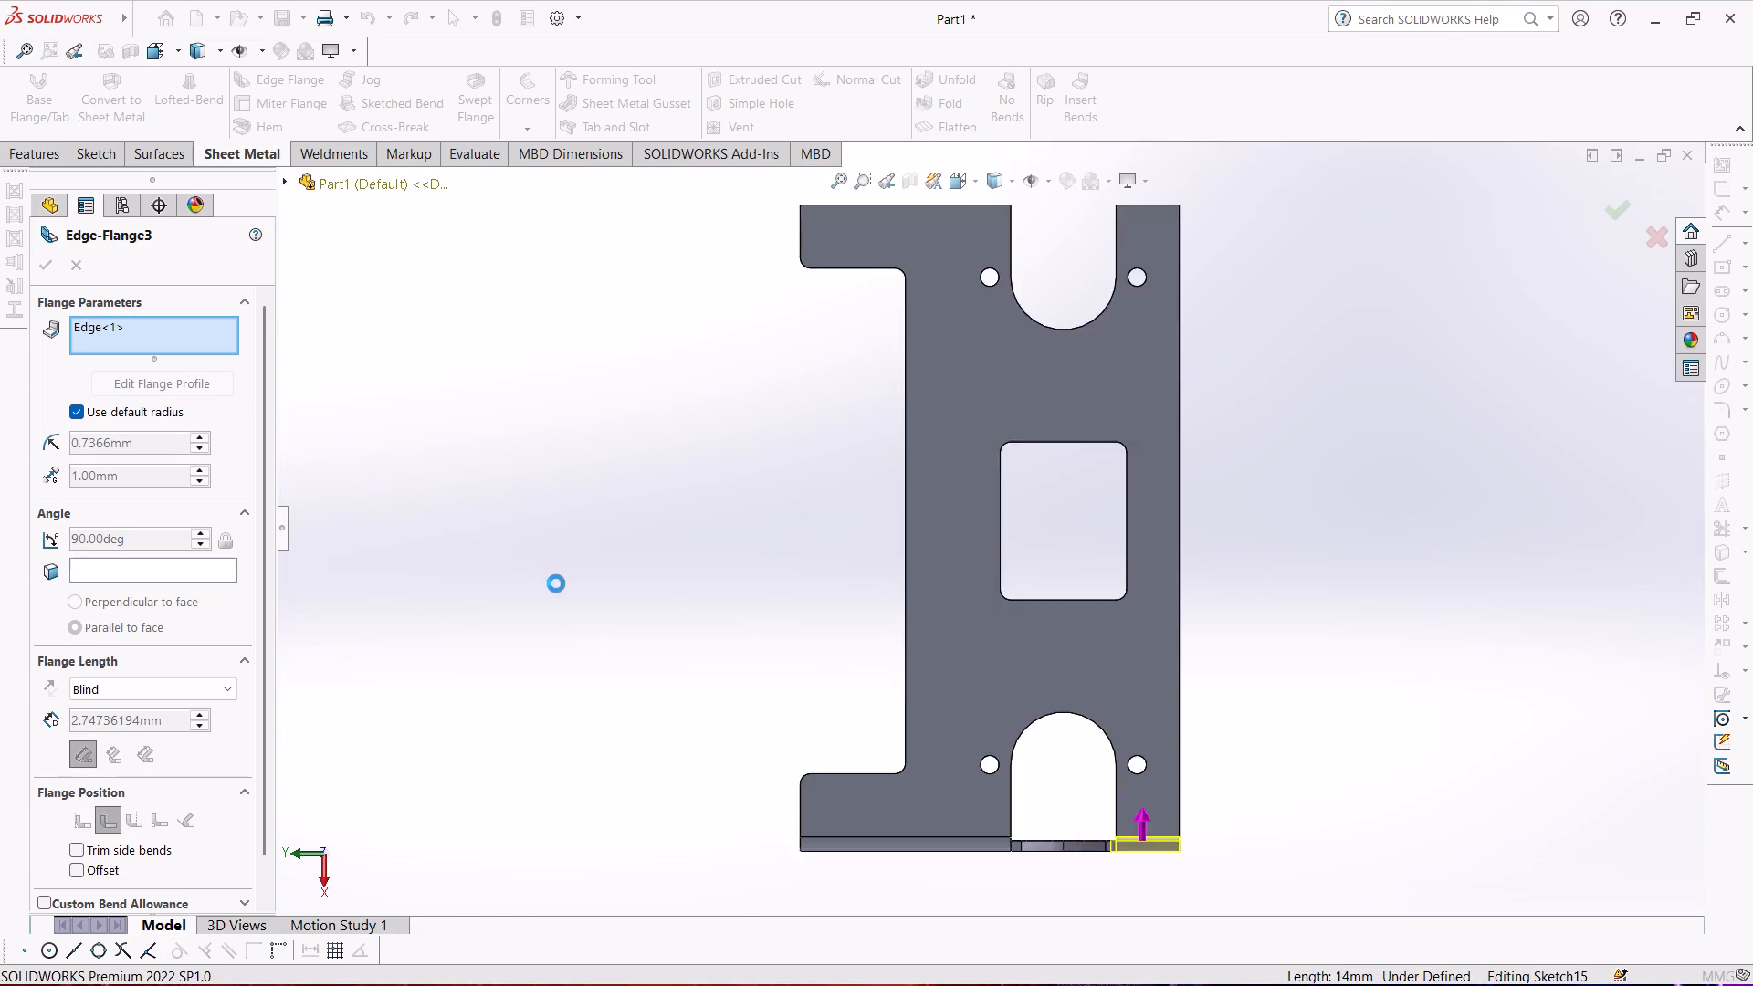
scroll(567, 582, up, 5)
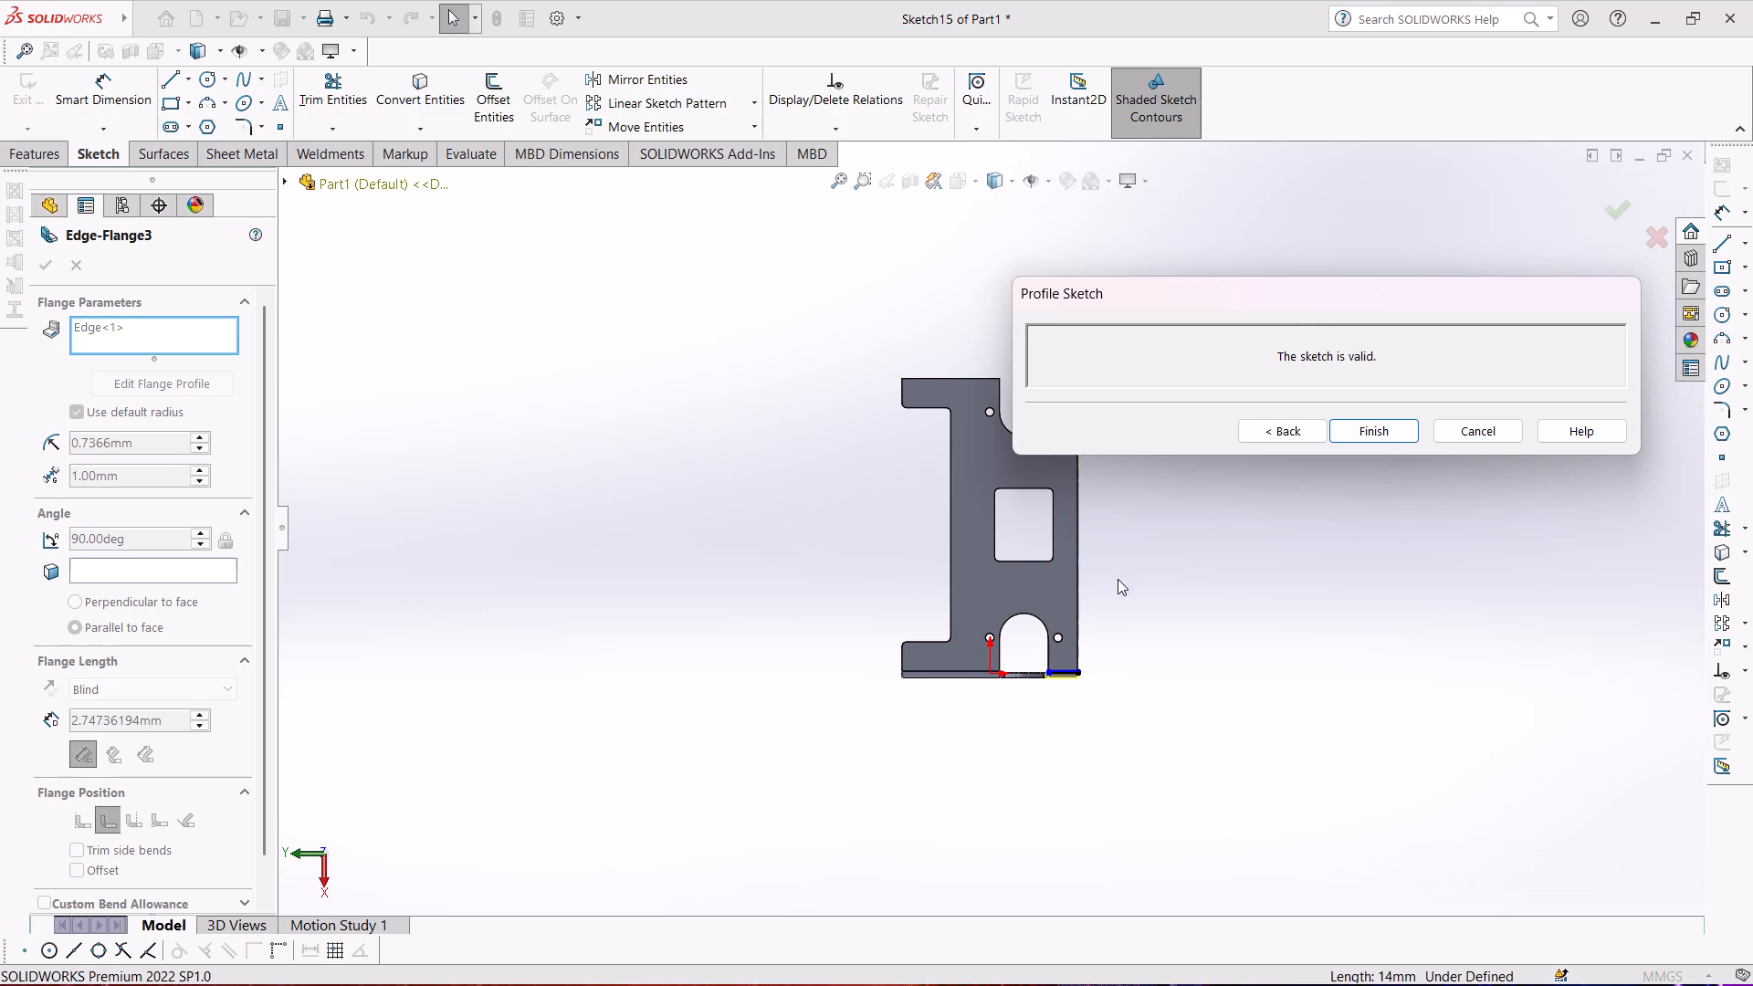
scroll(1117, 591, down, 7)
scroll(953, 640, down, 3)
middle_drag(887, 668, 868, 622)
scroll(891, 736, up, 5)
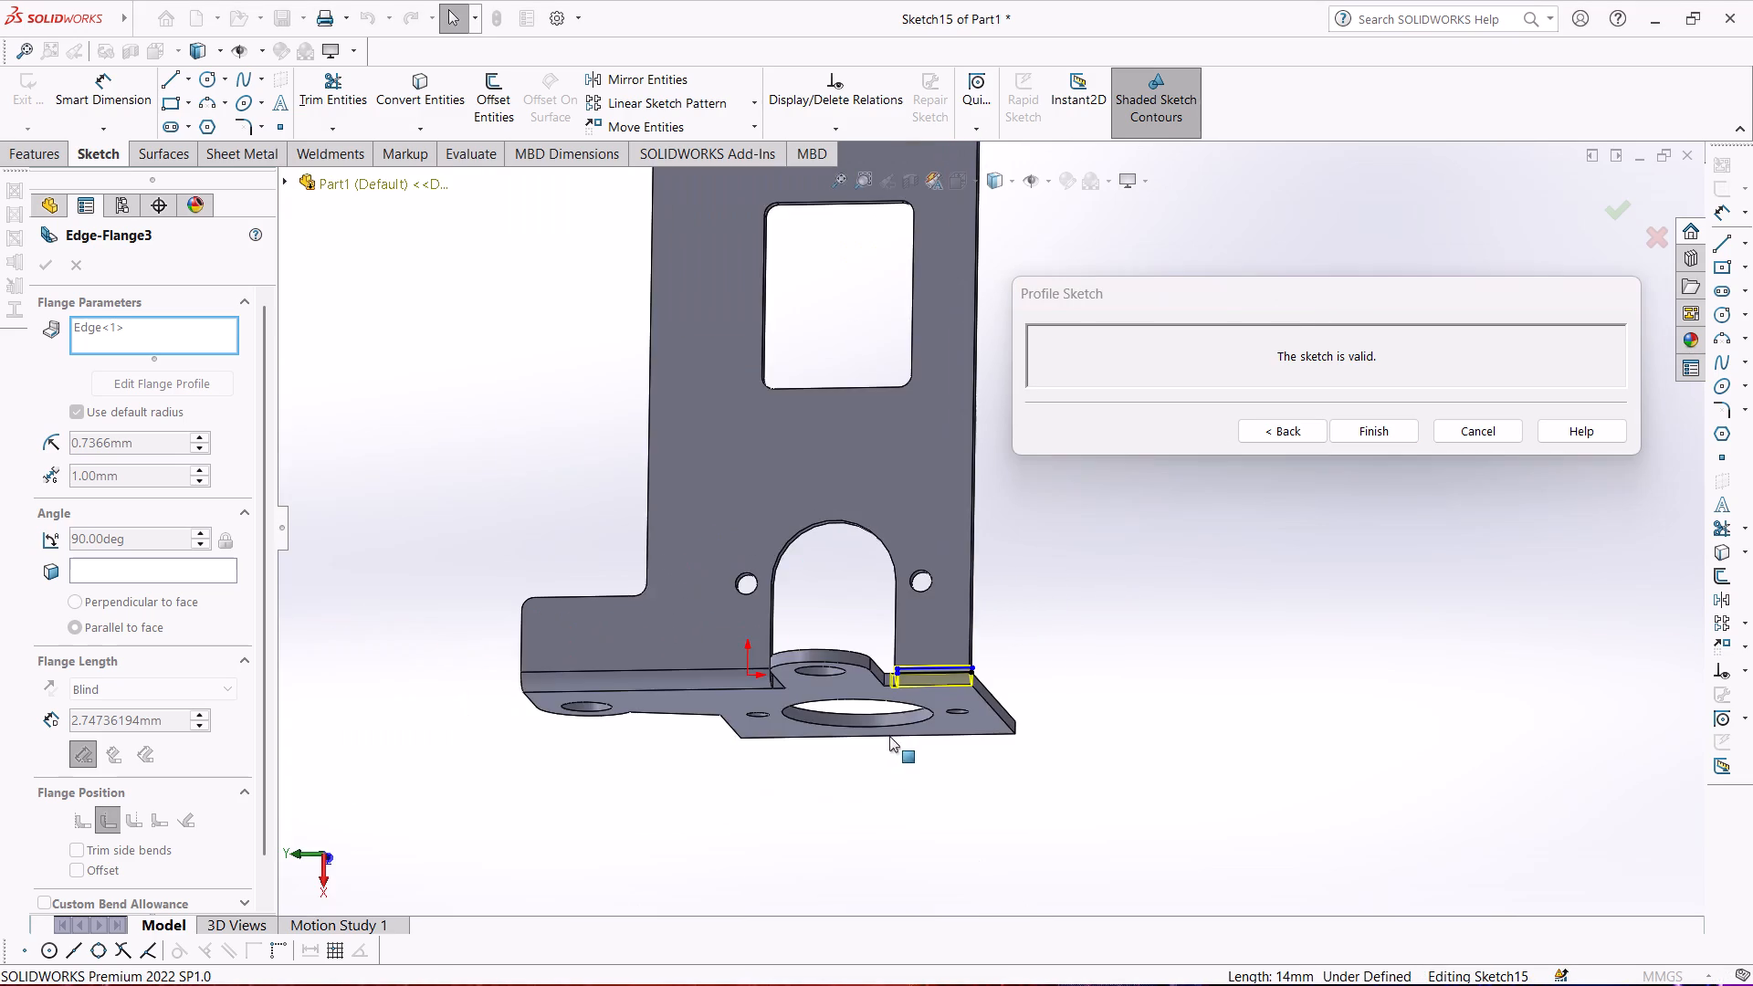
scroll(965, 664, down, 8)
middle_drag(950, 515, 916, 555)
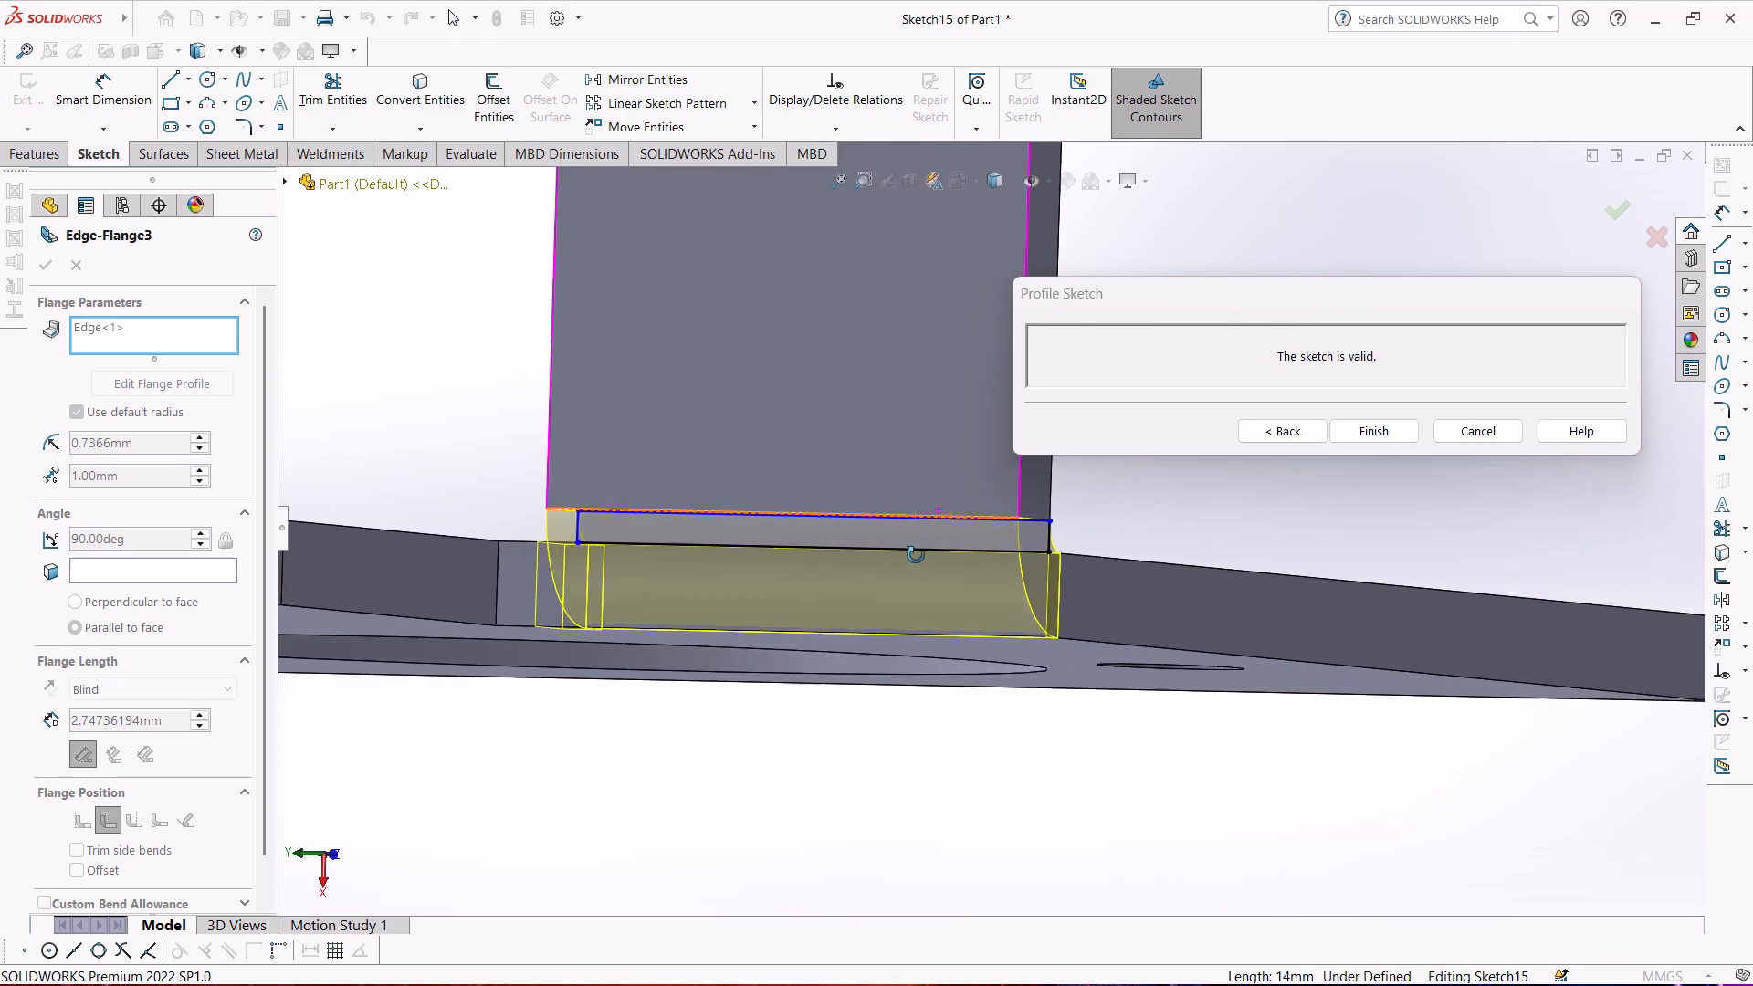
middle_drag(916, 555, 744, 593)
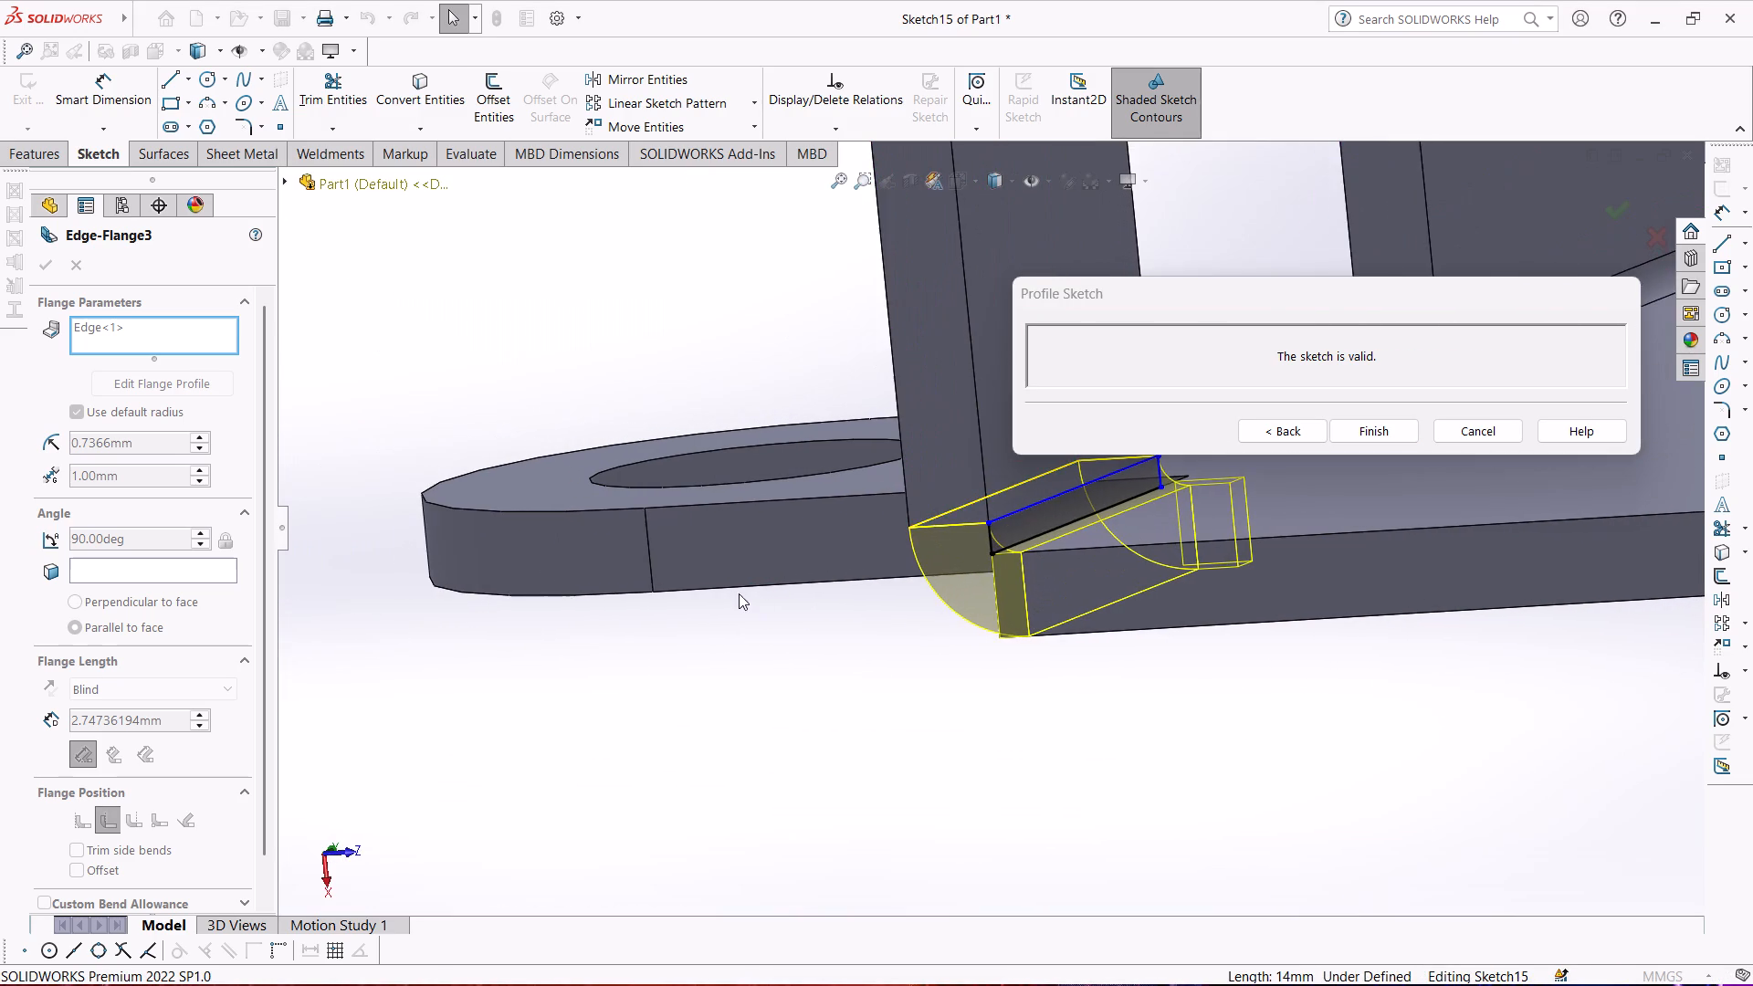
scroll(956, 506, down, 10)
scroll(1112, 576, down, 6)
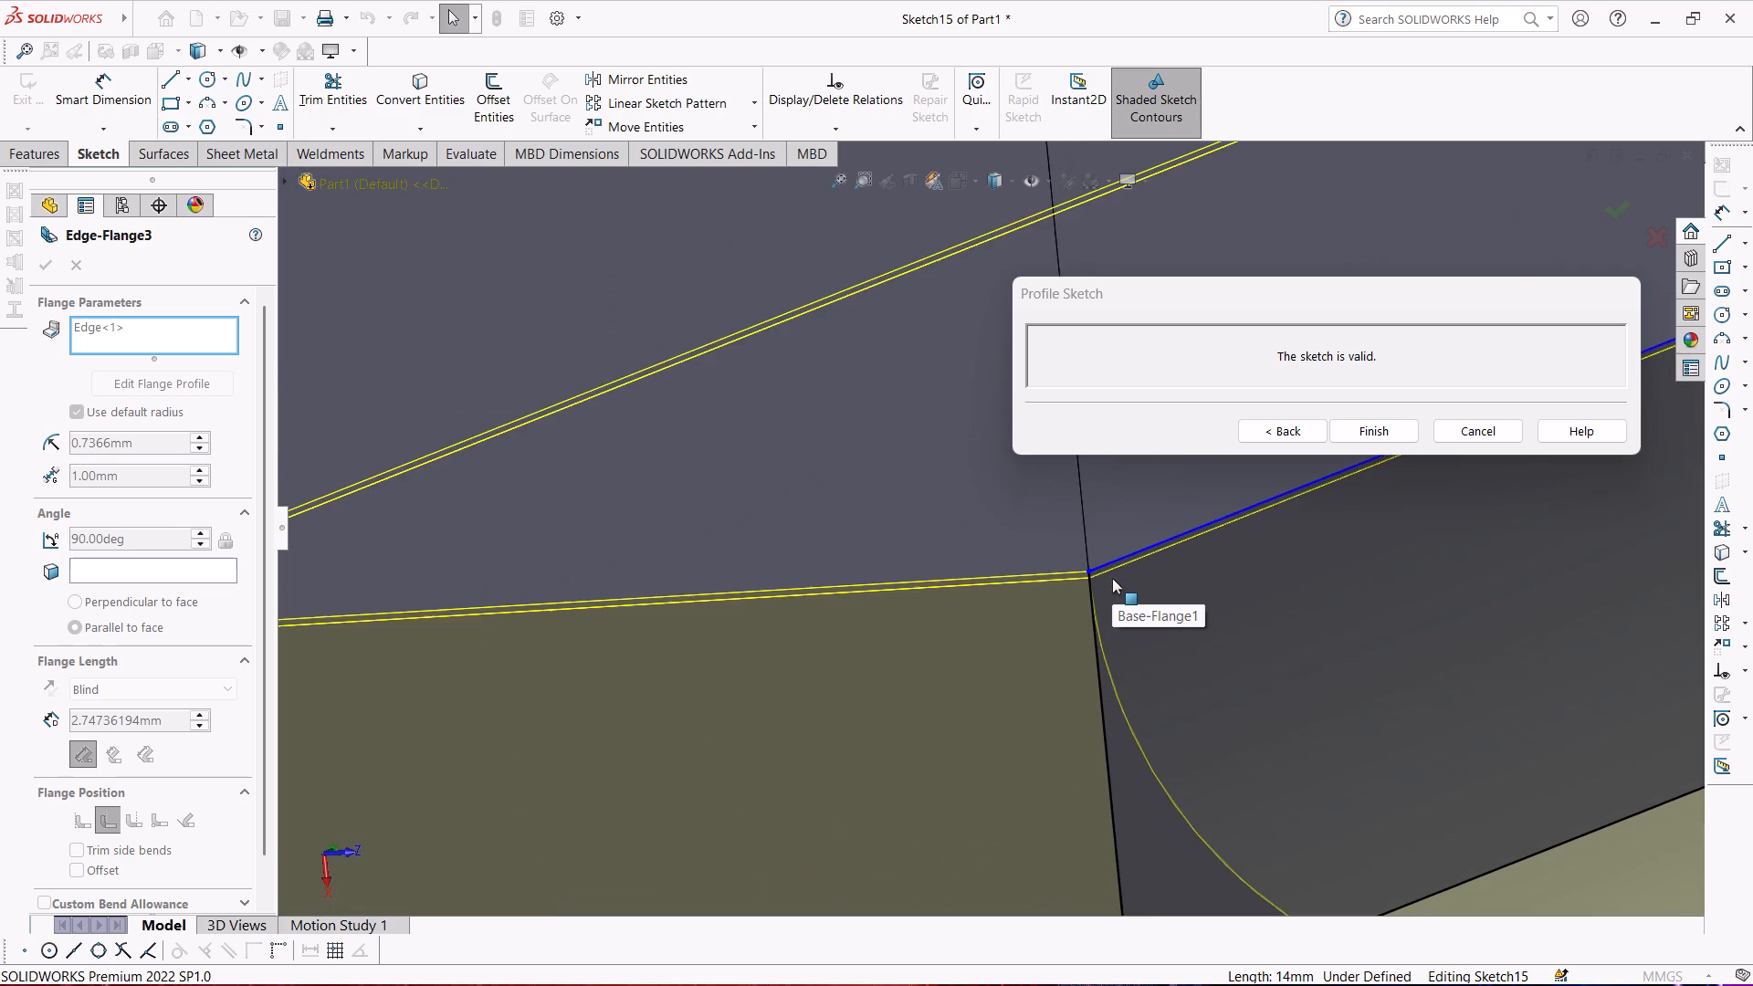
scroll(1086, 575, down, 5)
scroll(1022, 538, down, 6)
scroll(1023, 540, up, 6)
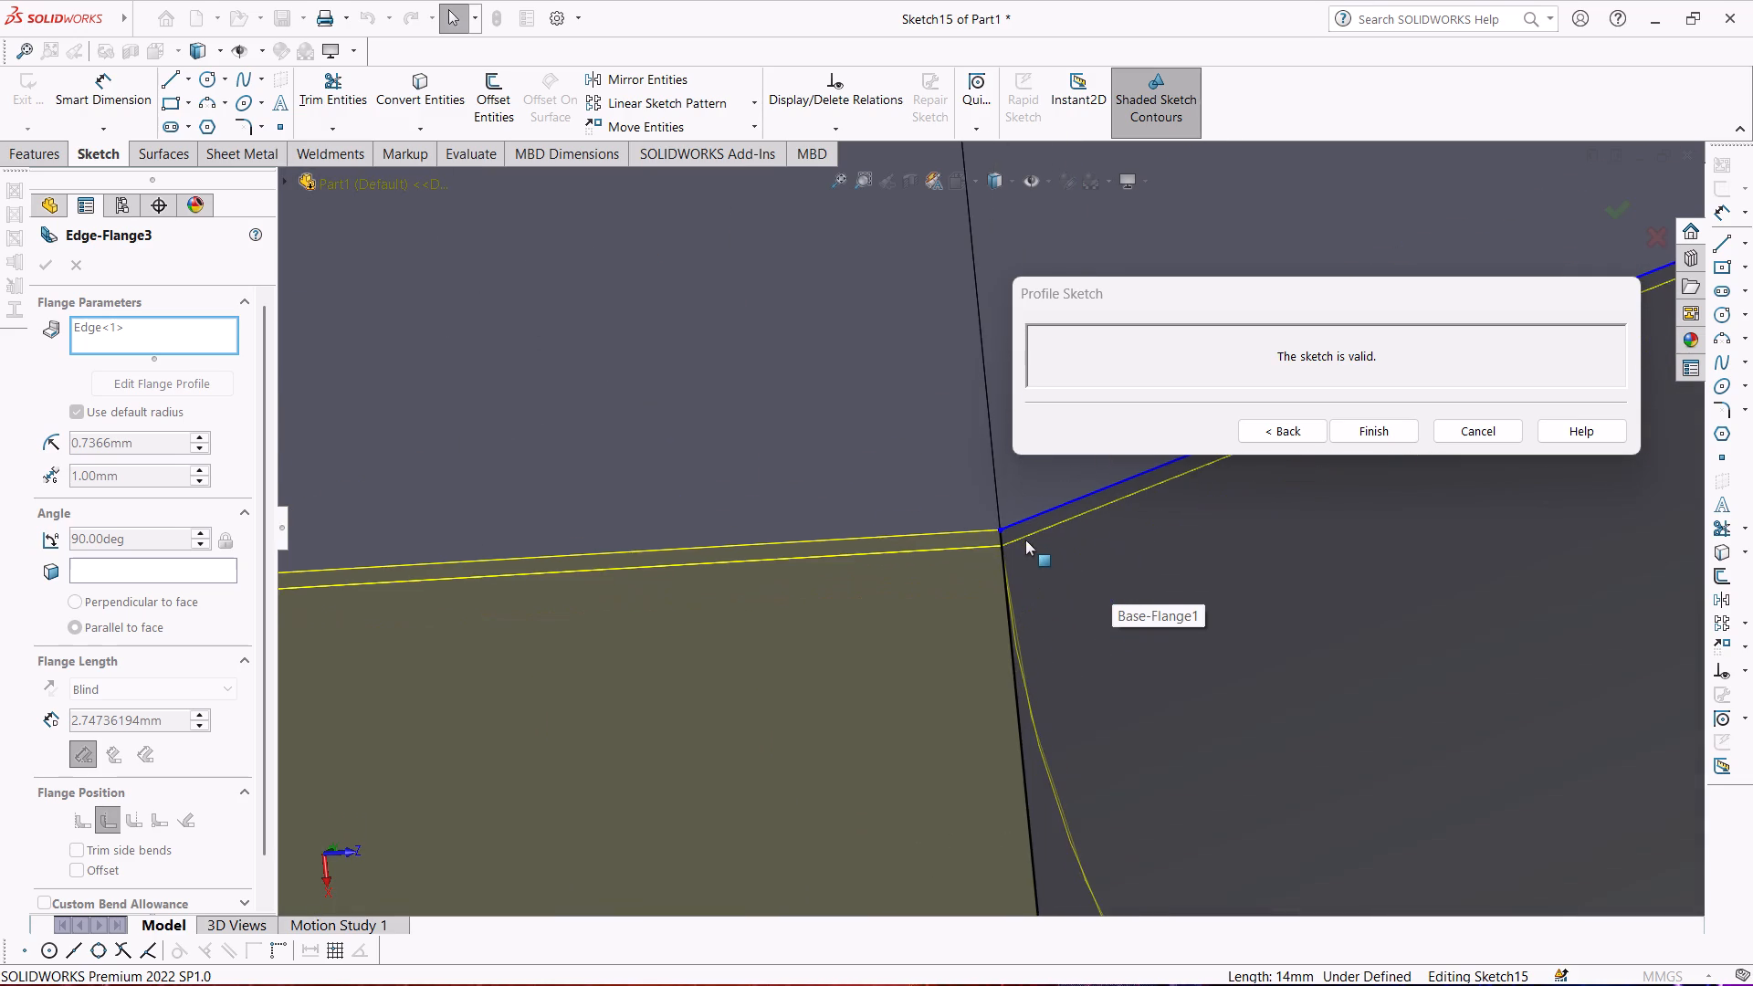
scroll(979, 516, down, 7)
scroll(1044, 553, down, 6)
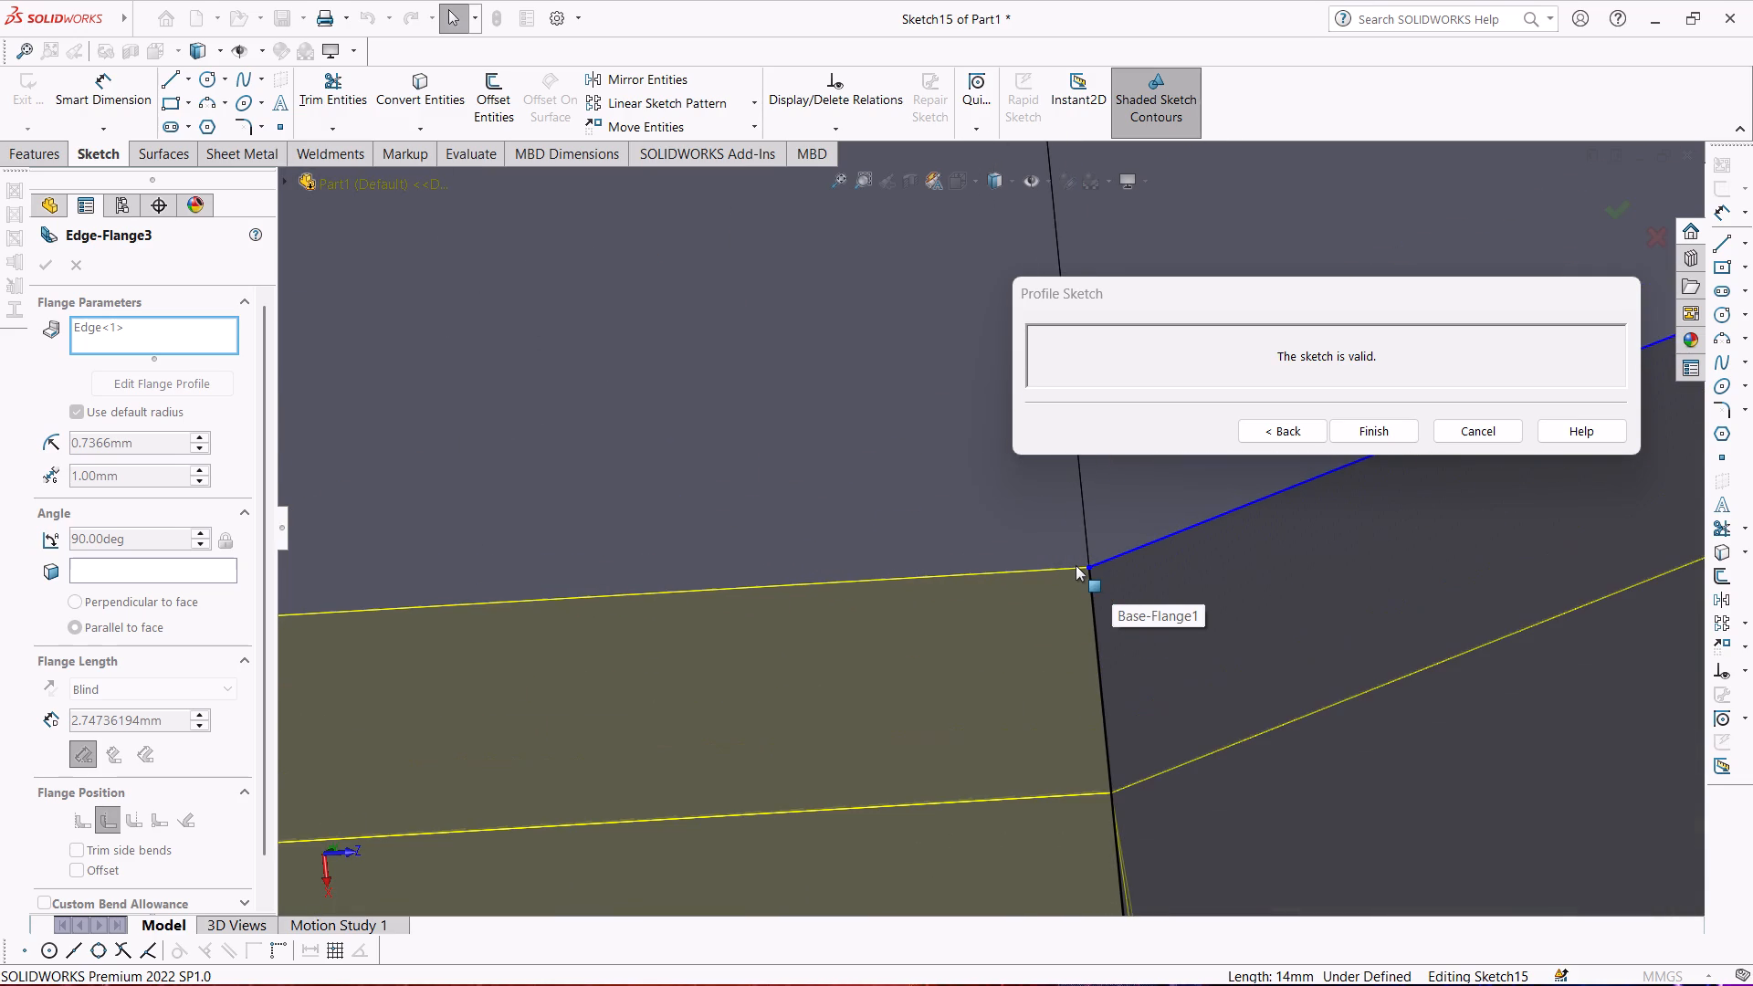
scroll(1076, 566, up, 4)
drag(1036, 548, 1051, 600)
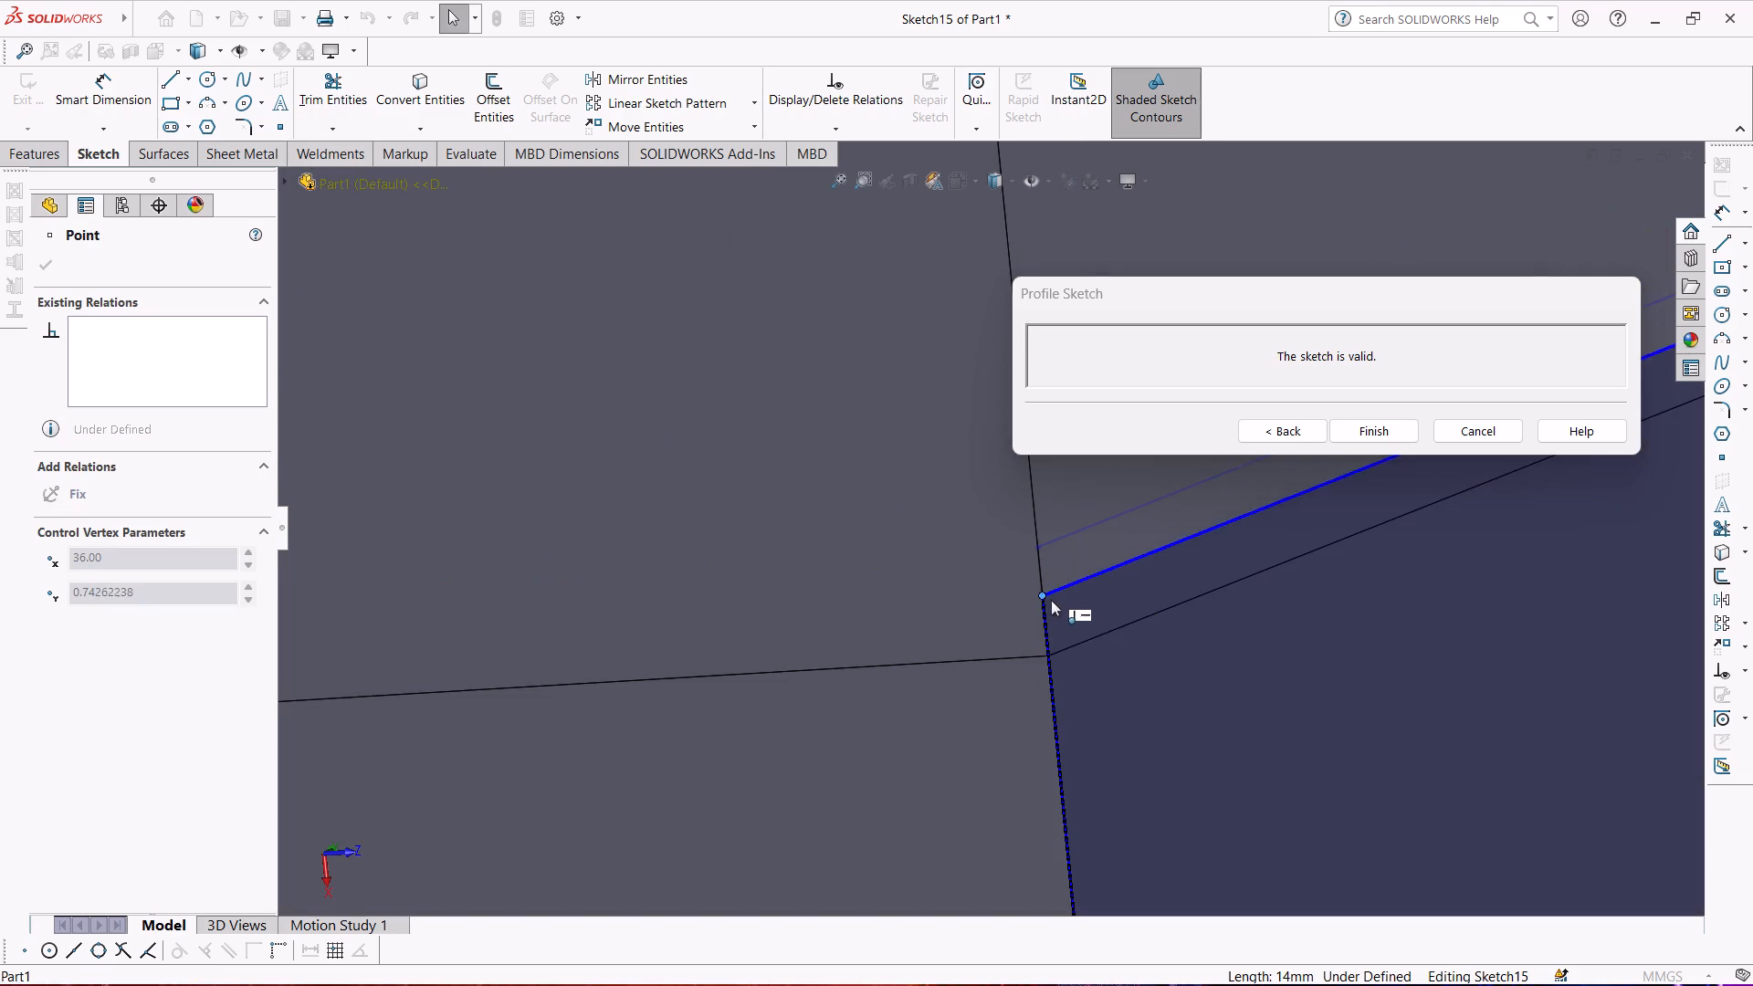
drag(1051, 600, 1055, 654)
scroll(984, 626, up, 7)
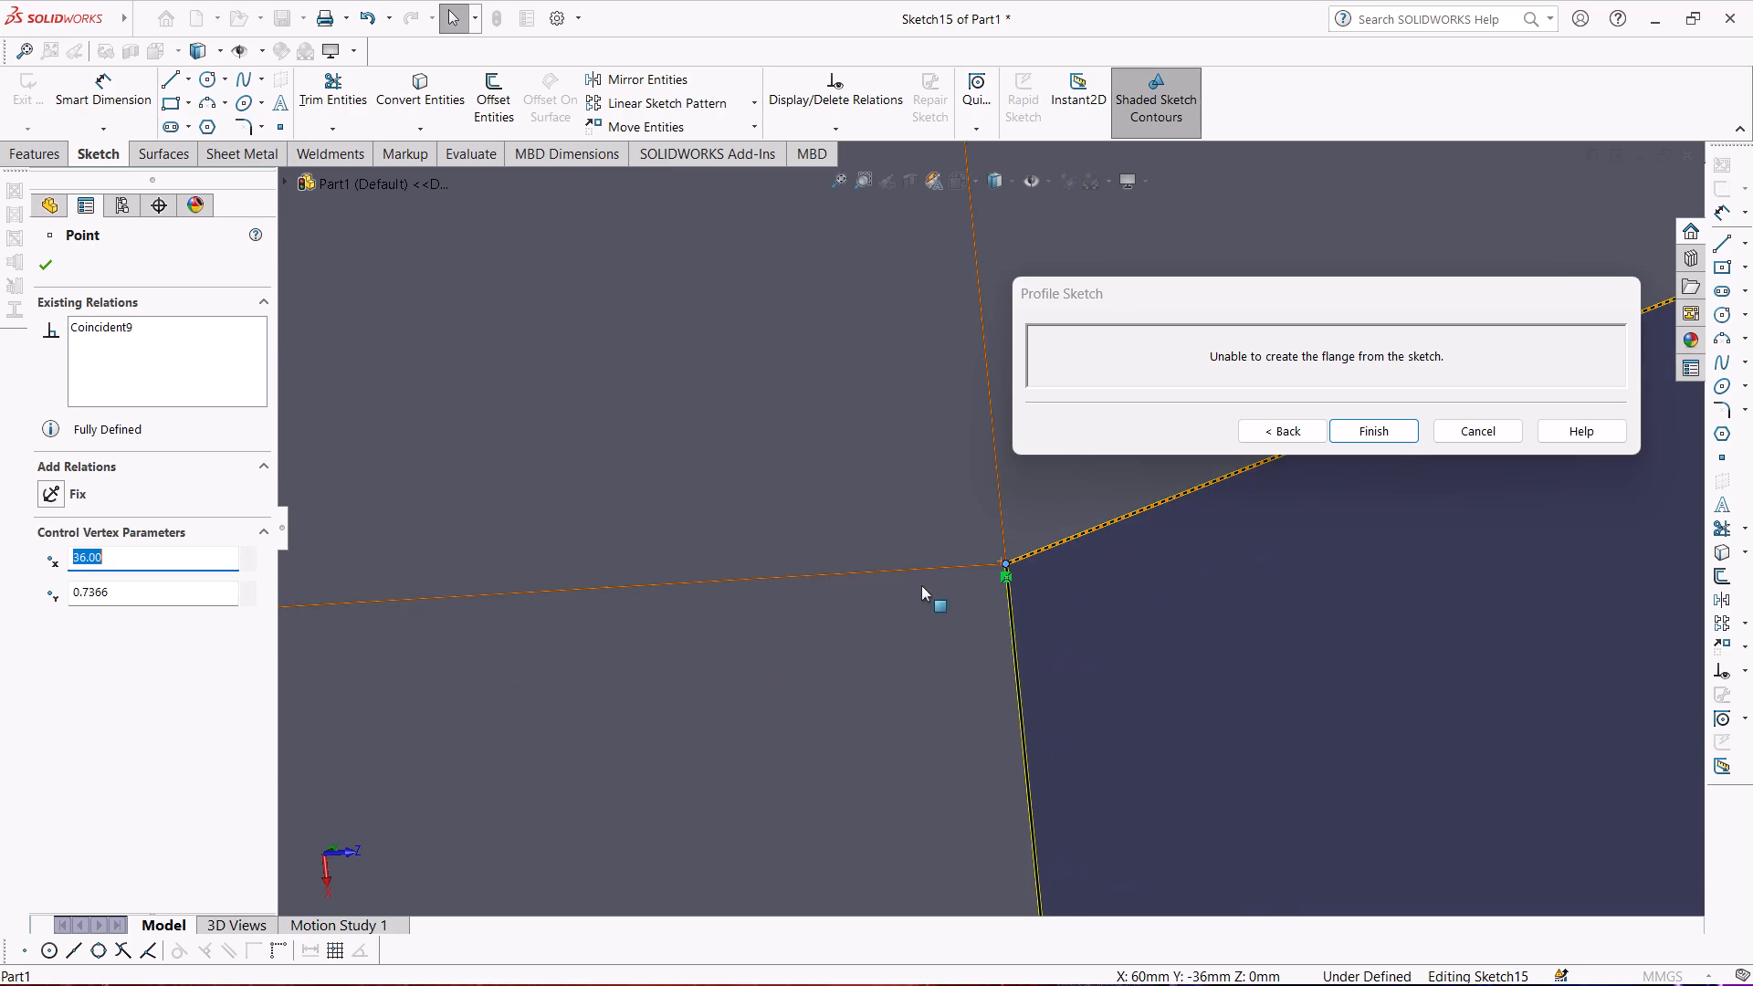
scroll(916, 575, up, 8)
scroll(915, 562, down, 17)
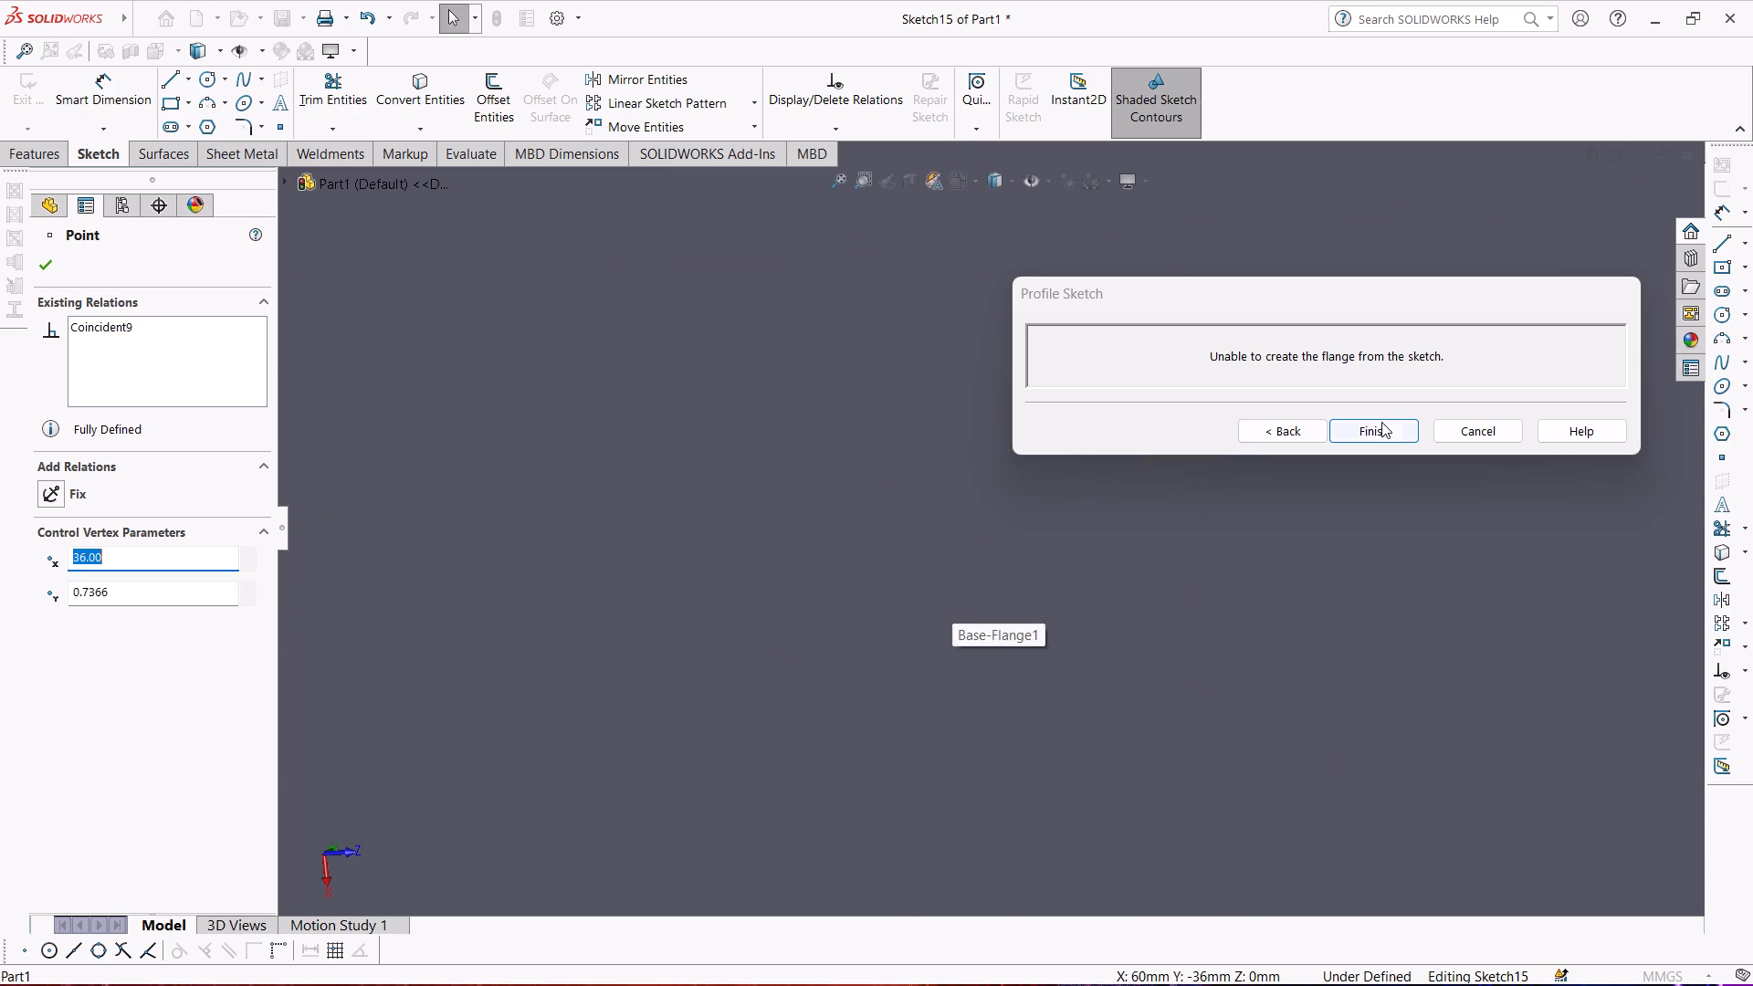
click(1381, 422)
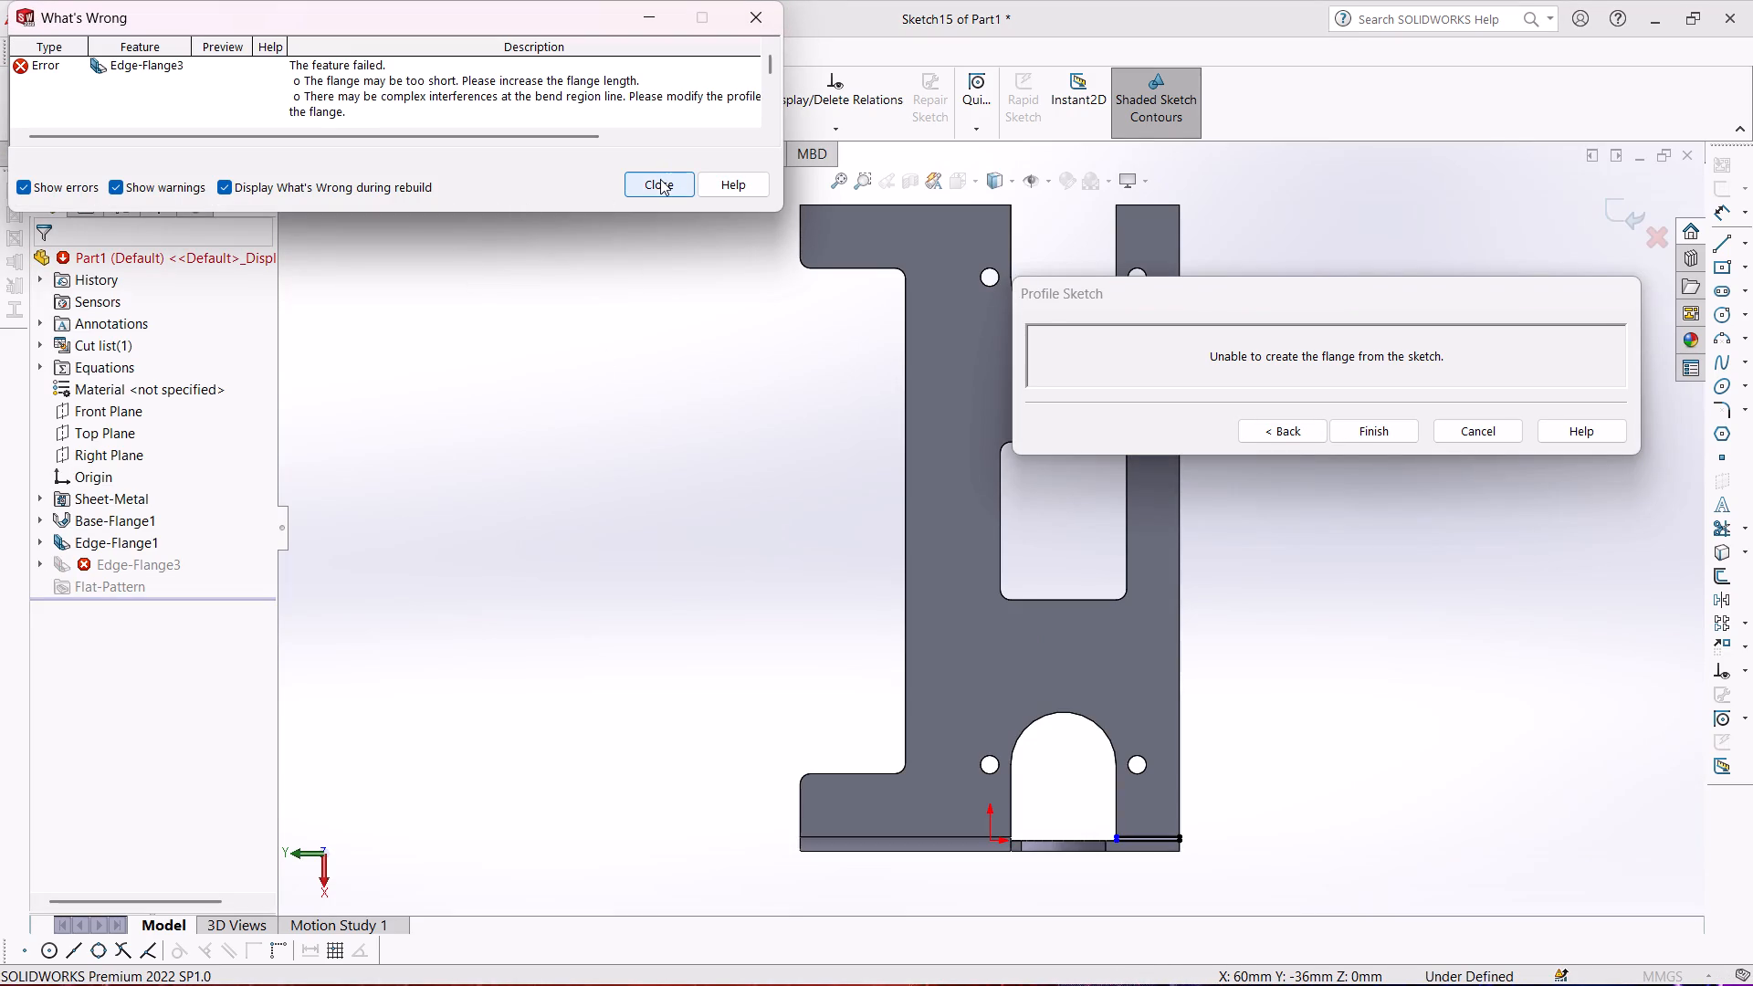
Examine the flange profile sketch between the base plate and the narrow leg's bottom edge from the side.
middle_drag(1000, 635, 874, 635)
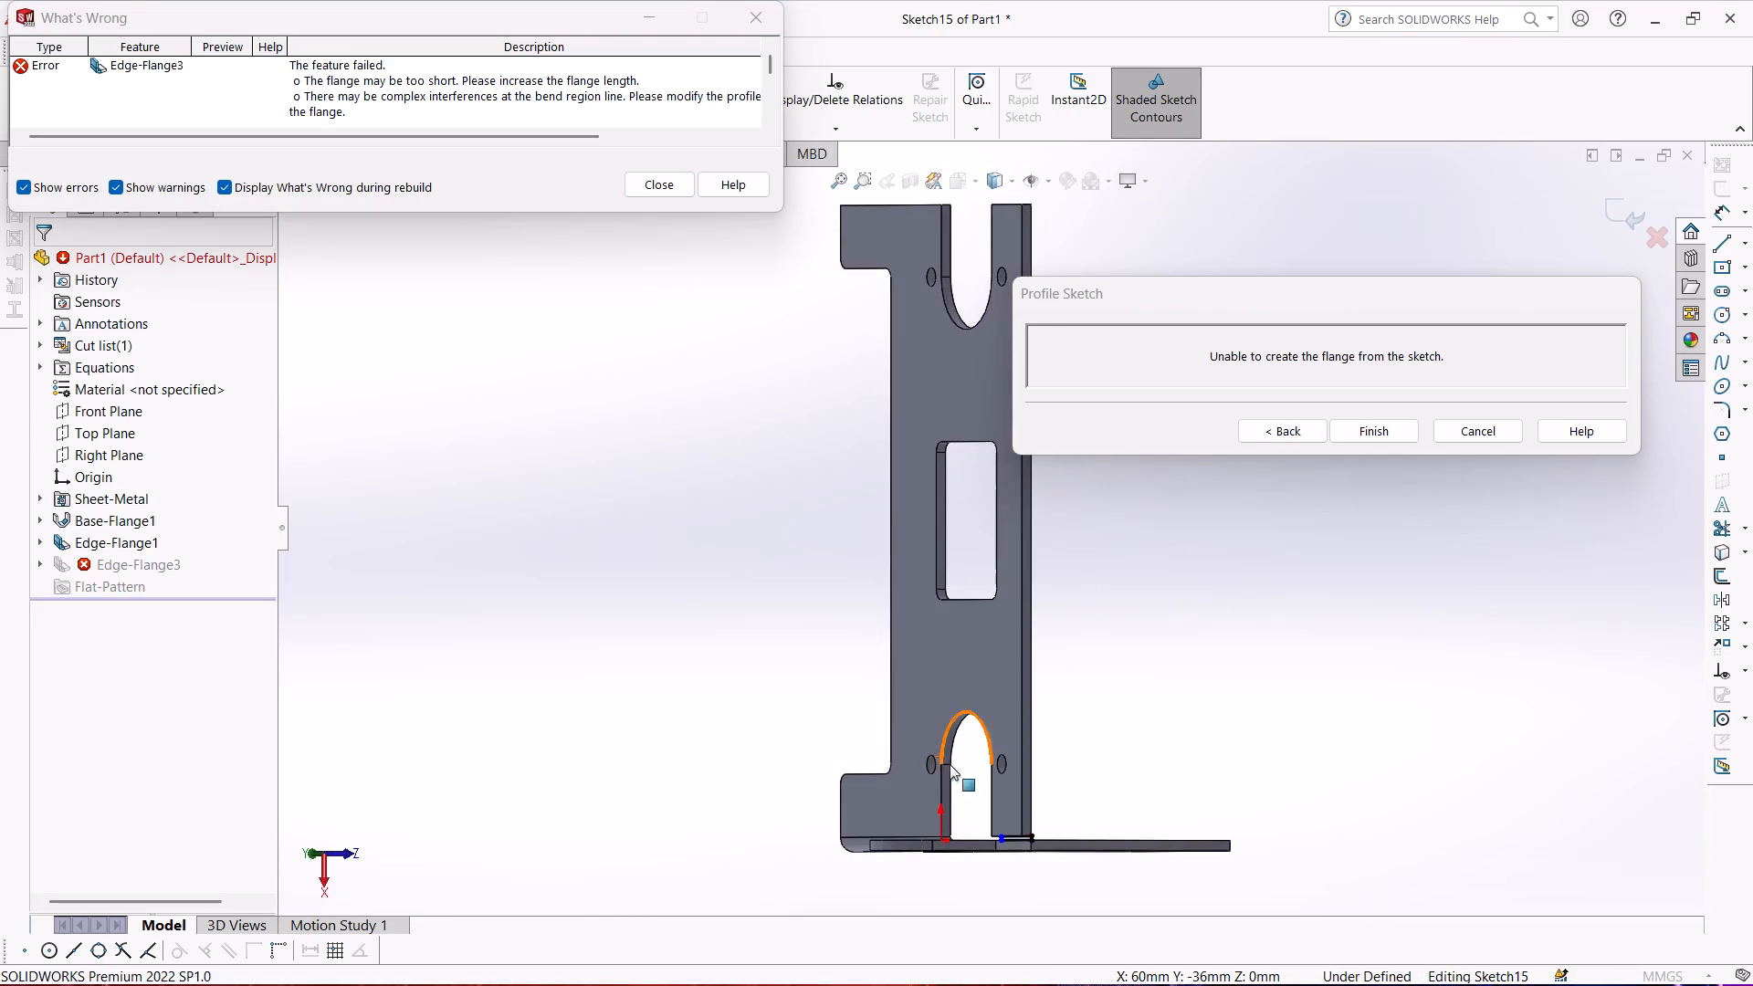
scroll(950, 764, down, 7)
scroll(1144, 805, up, 3)
middle_drag(1140, 792, 1099, 796)
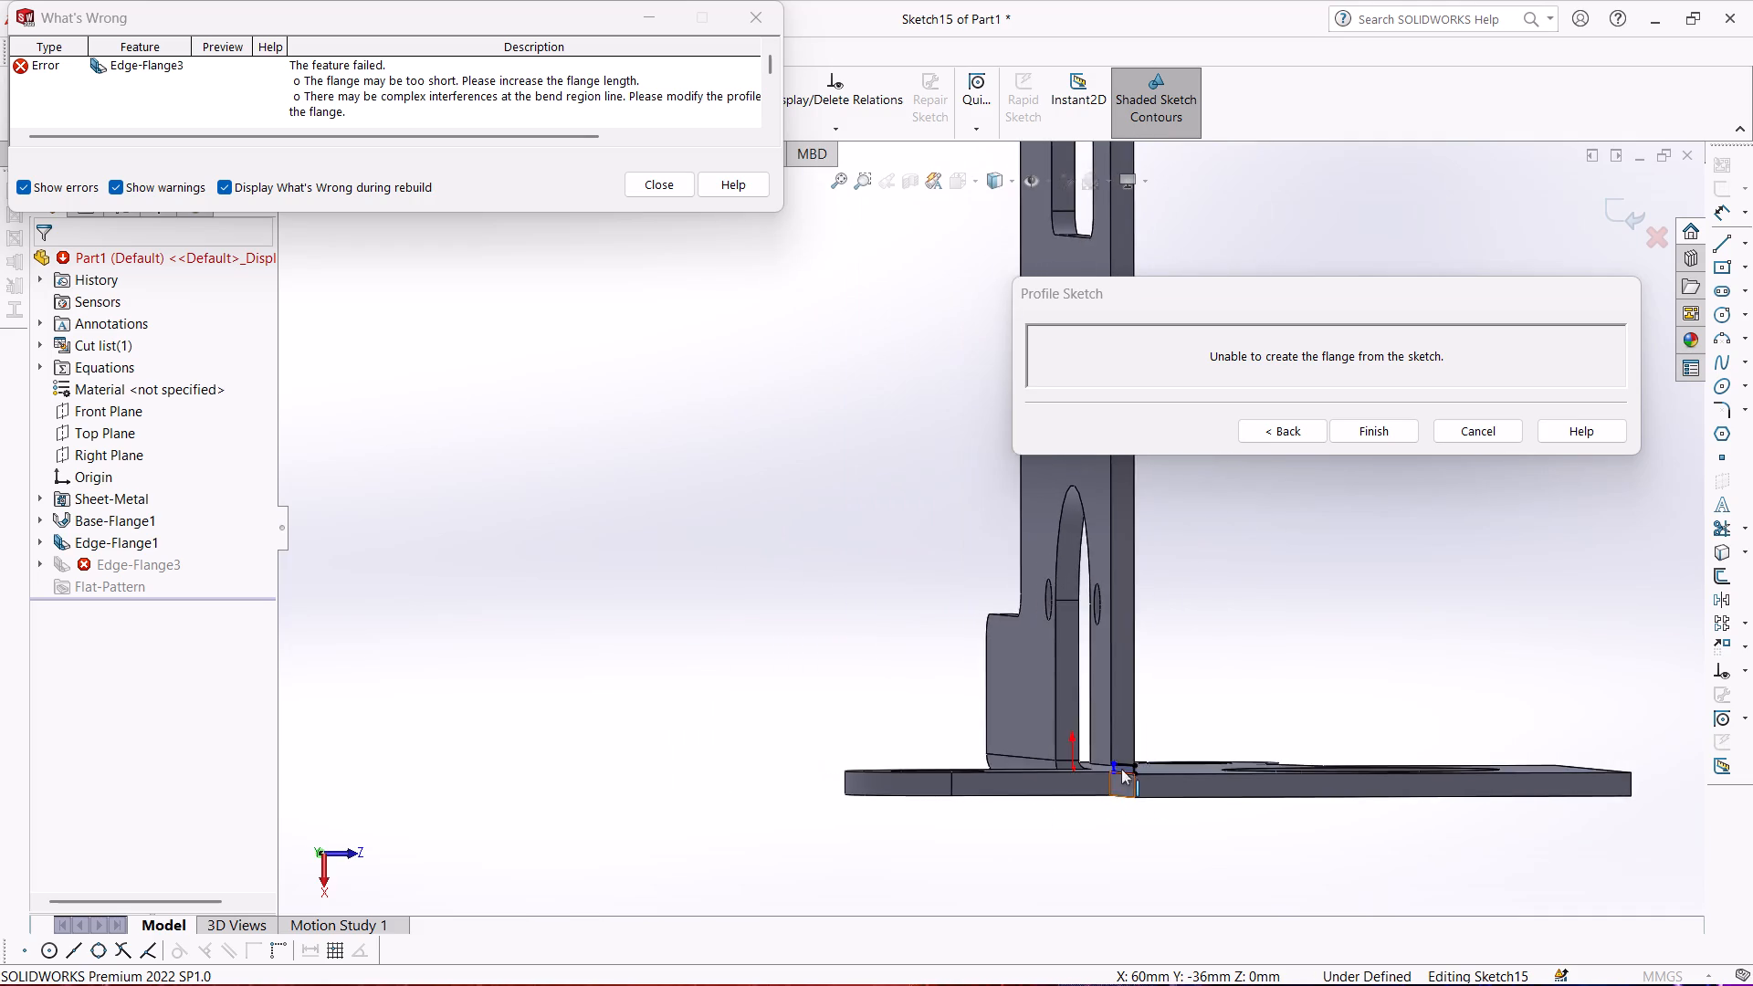
scroll(1126, 752, down, 7)
middle_drag(1103, 706, 1078, 706)
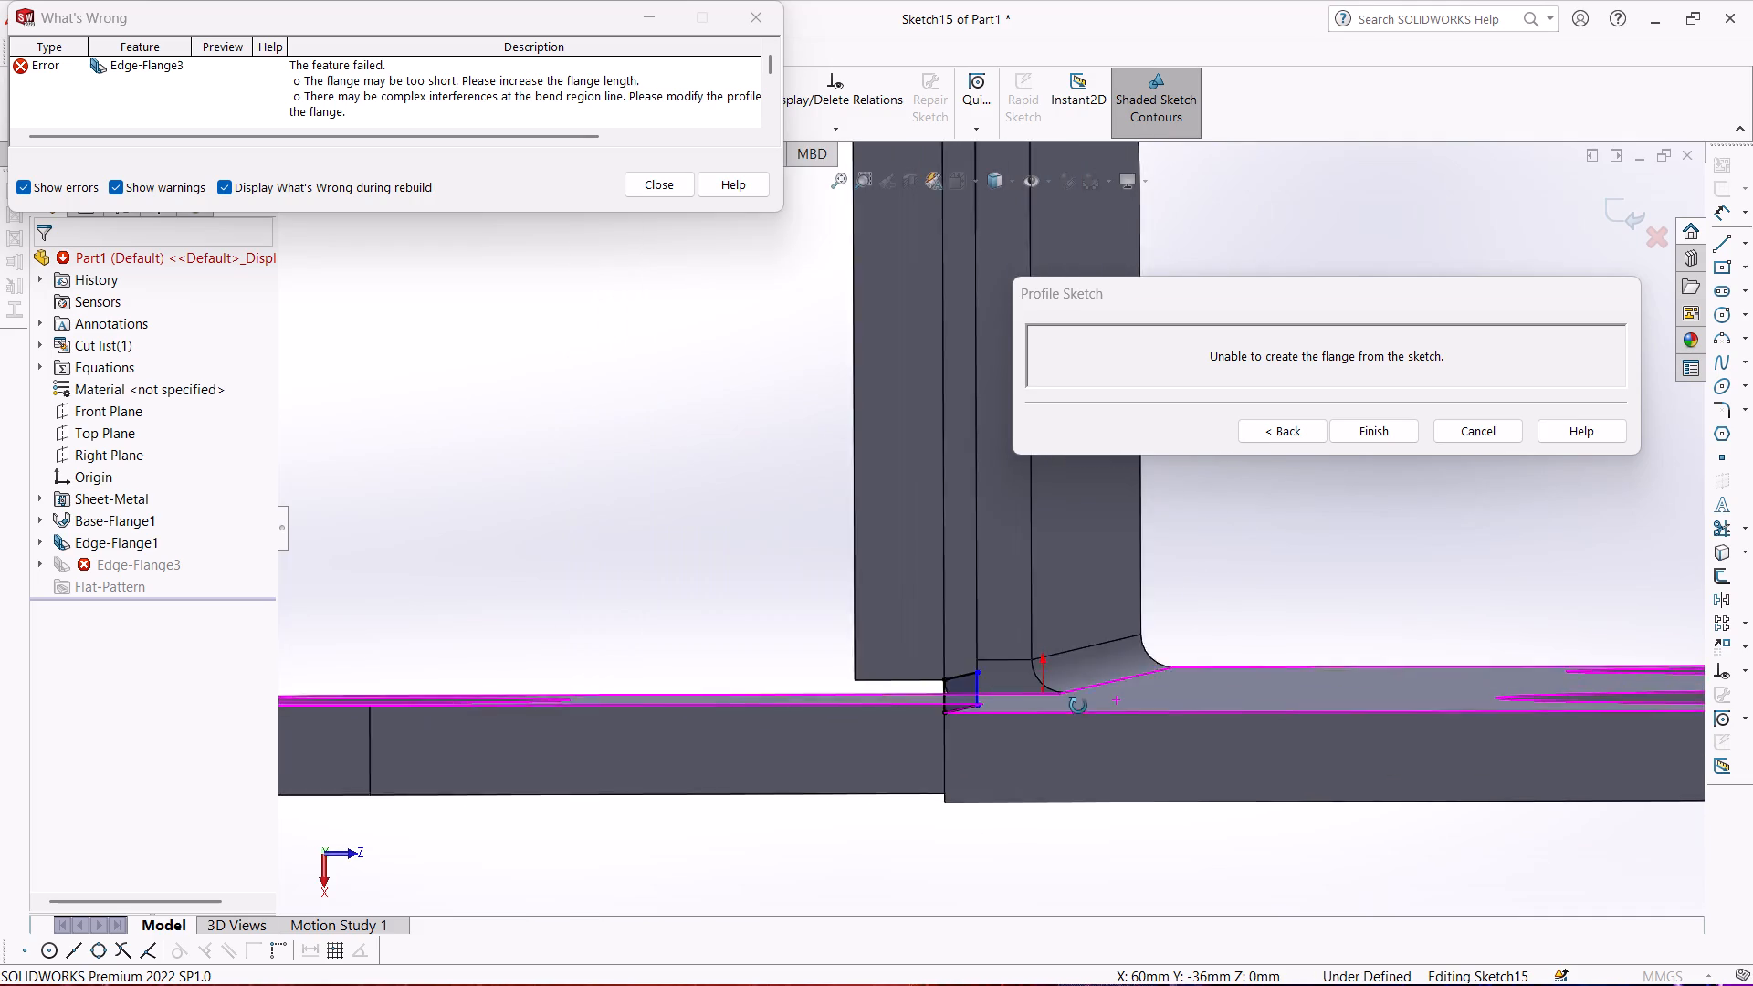
middle_drag(1078, 706, 1021, 723)
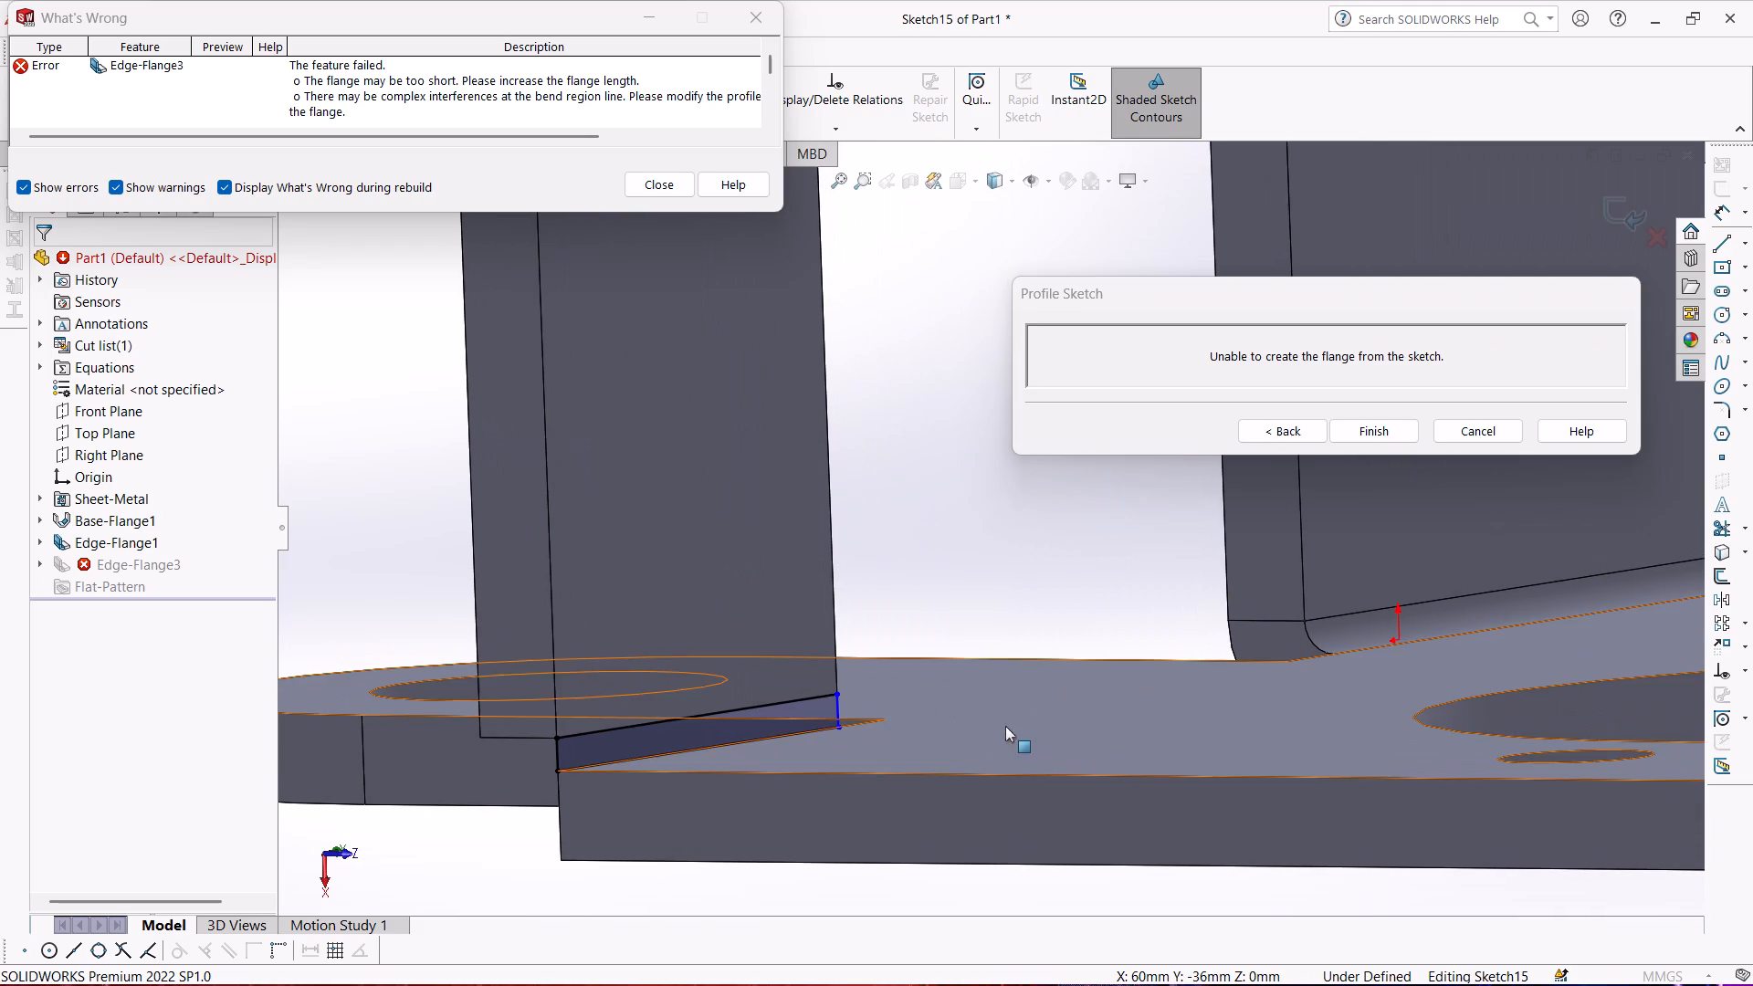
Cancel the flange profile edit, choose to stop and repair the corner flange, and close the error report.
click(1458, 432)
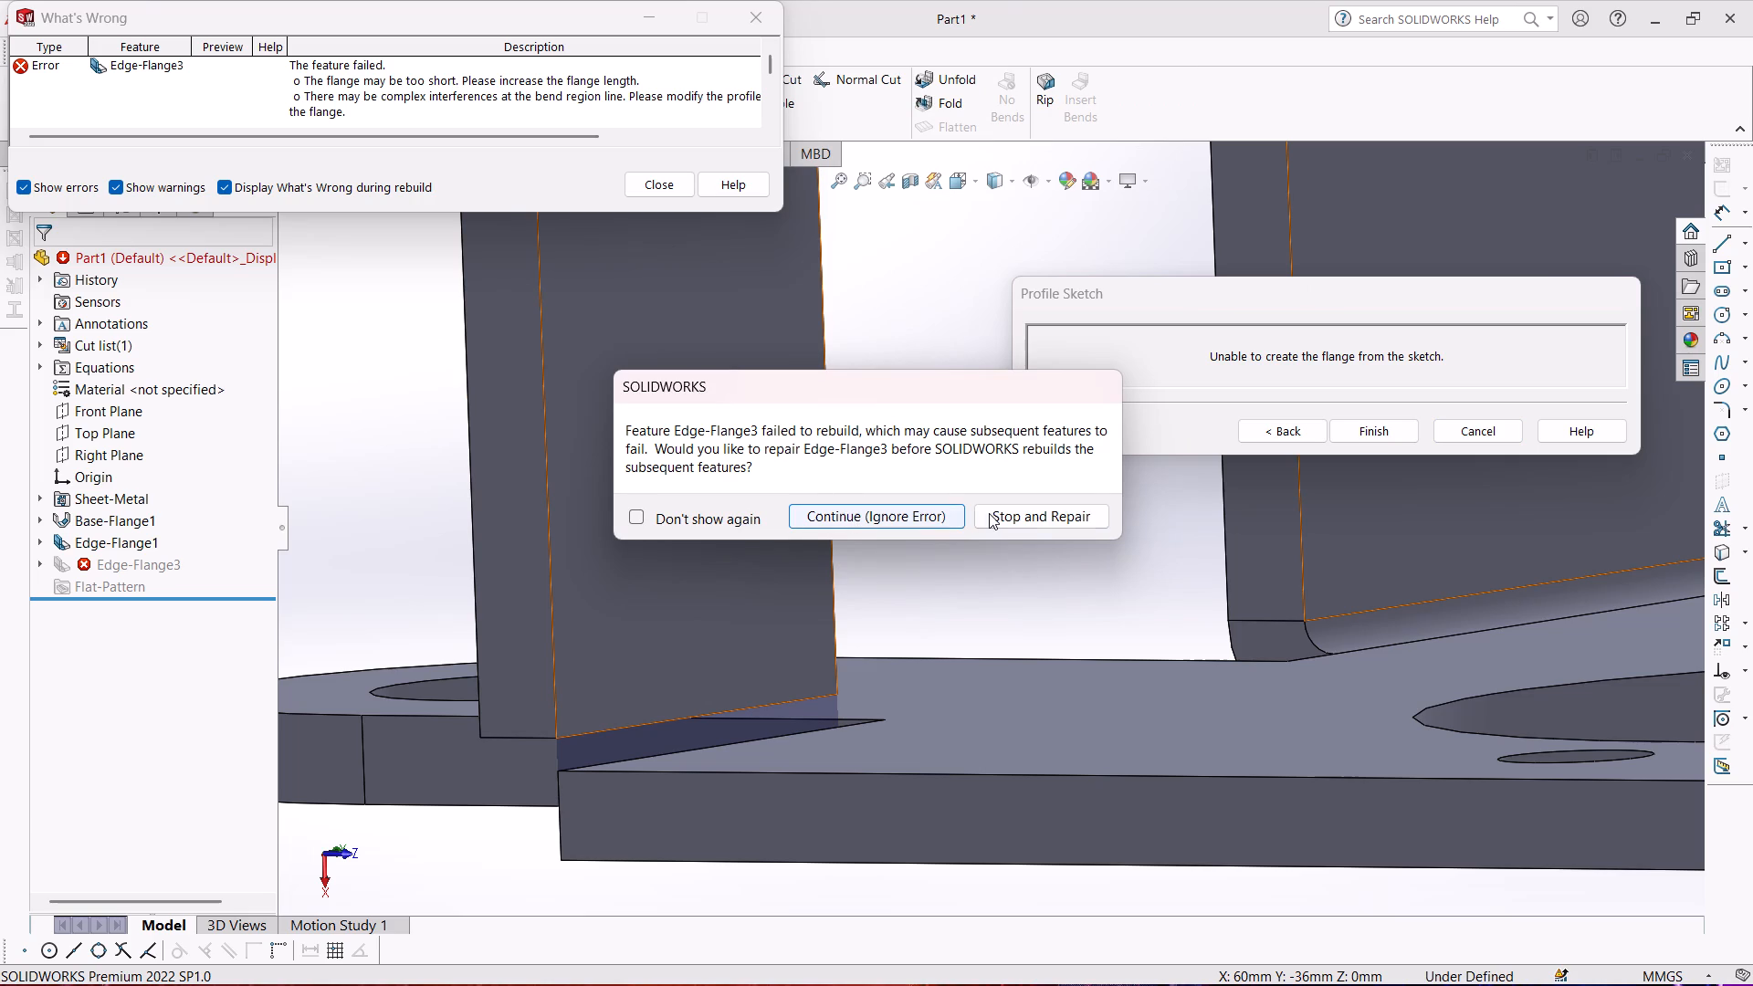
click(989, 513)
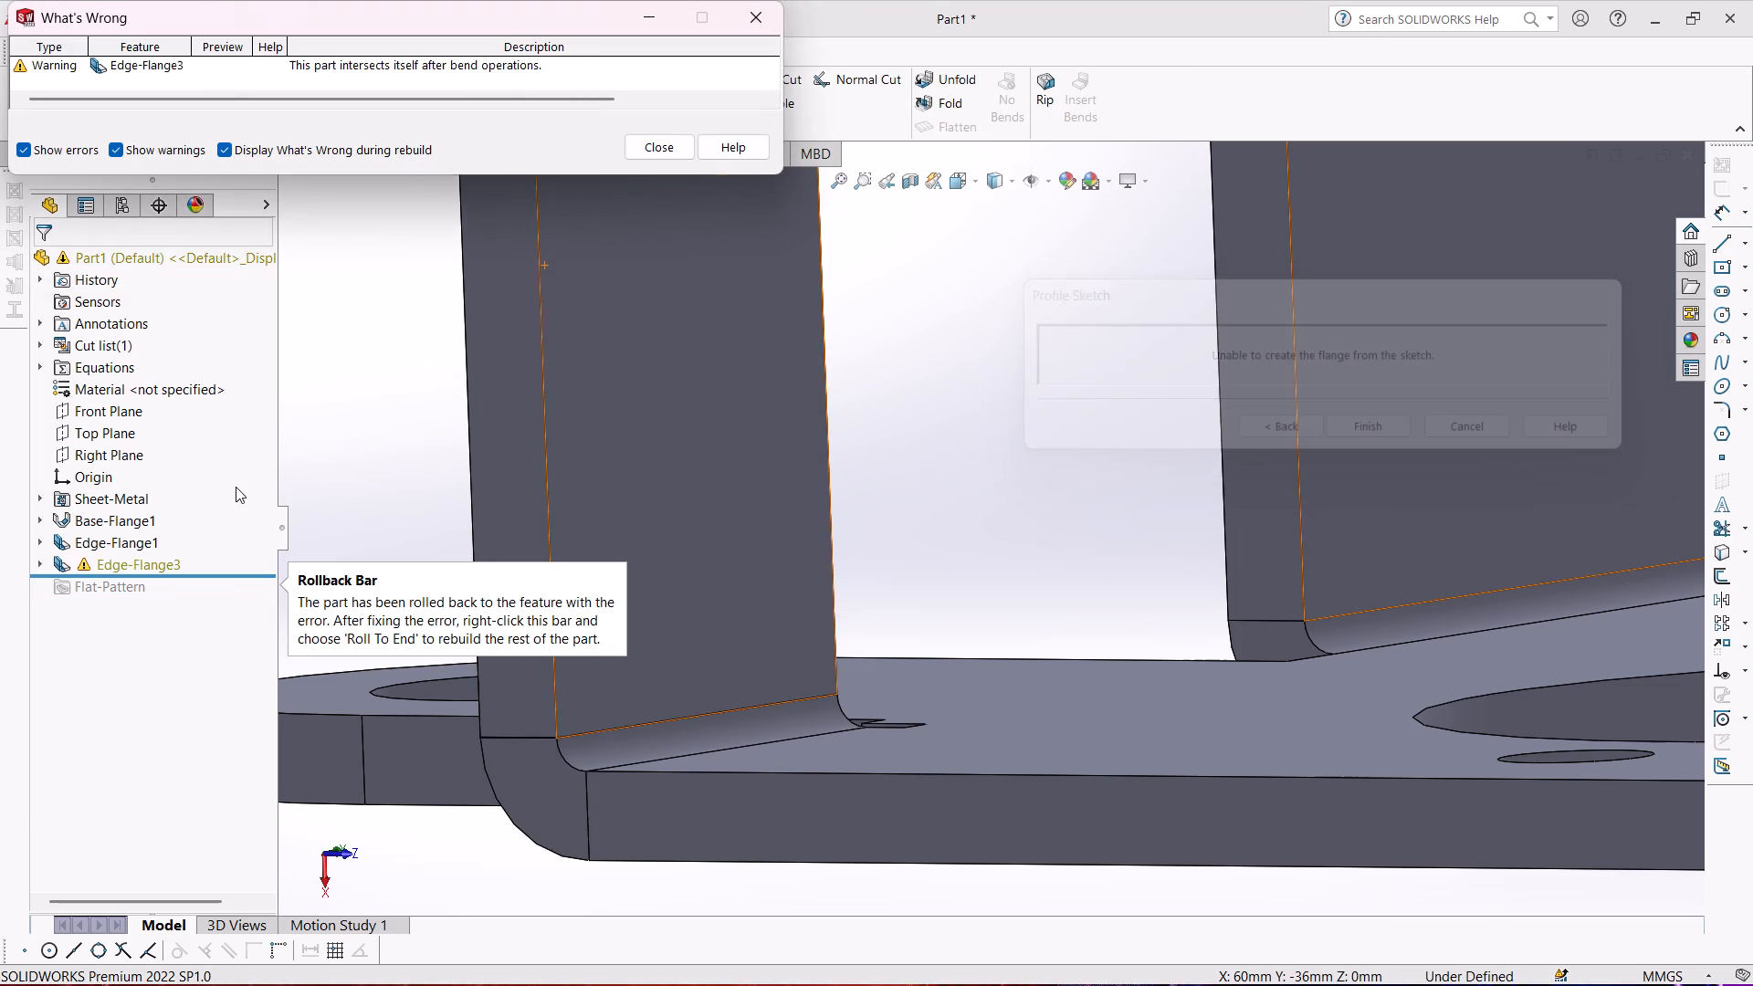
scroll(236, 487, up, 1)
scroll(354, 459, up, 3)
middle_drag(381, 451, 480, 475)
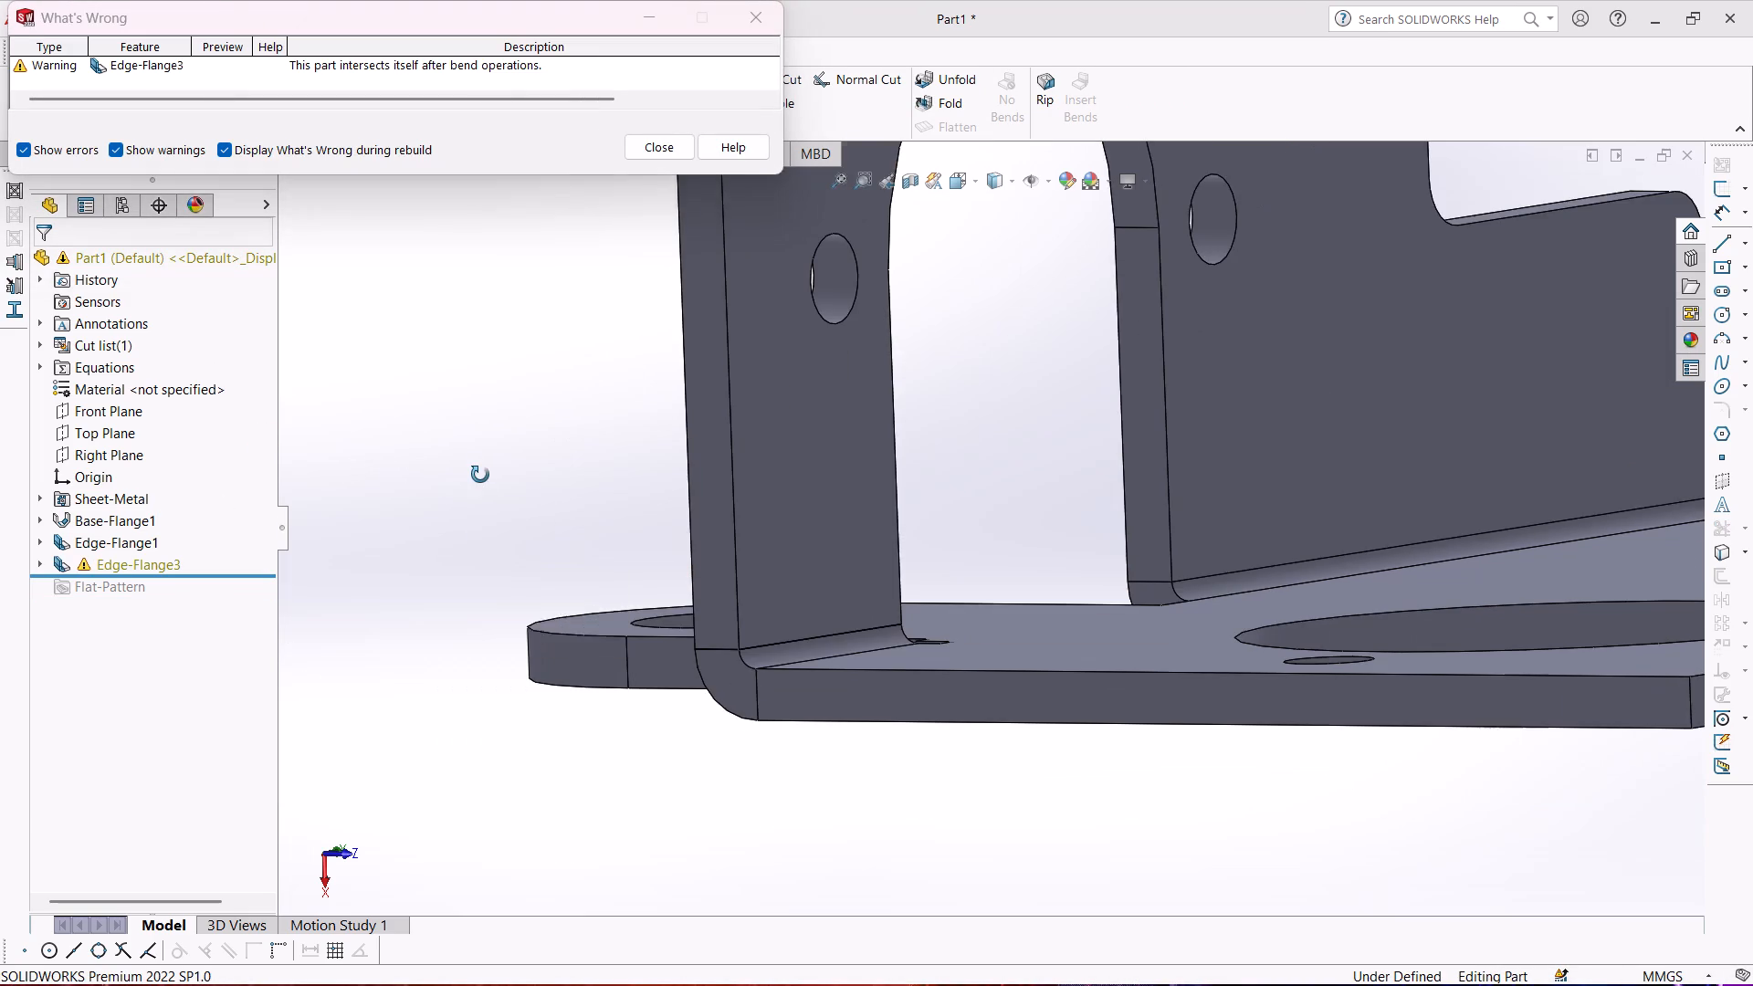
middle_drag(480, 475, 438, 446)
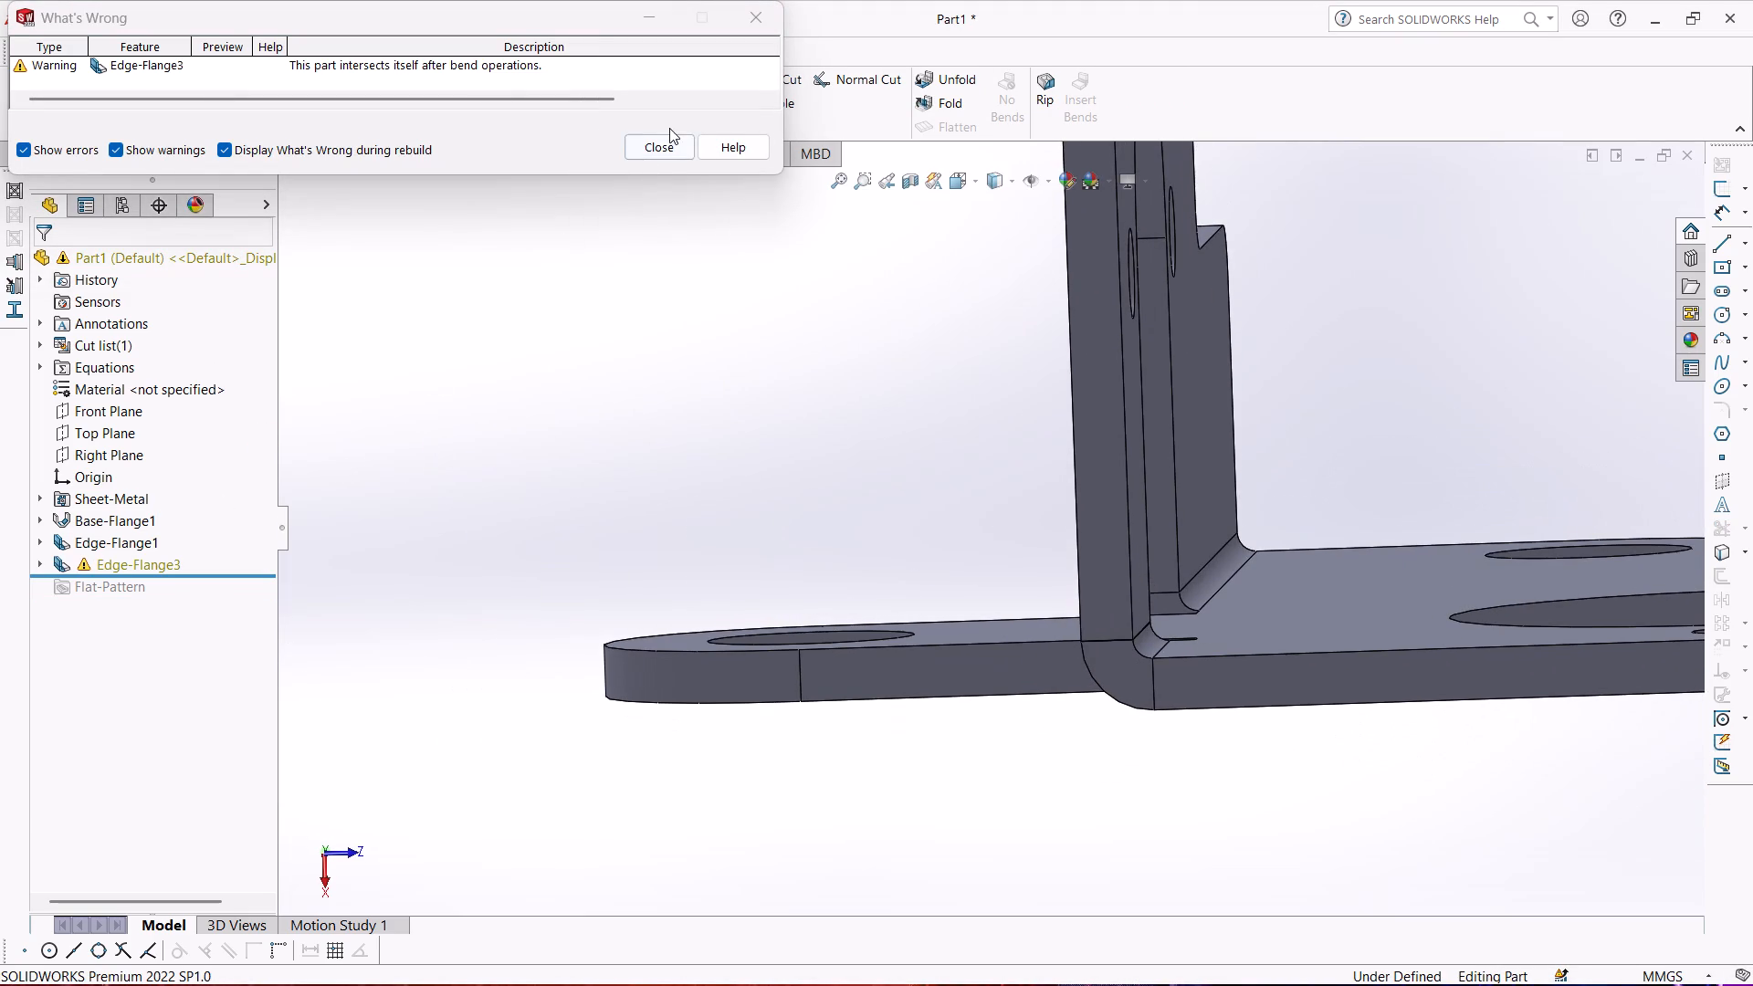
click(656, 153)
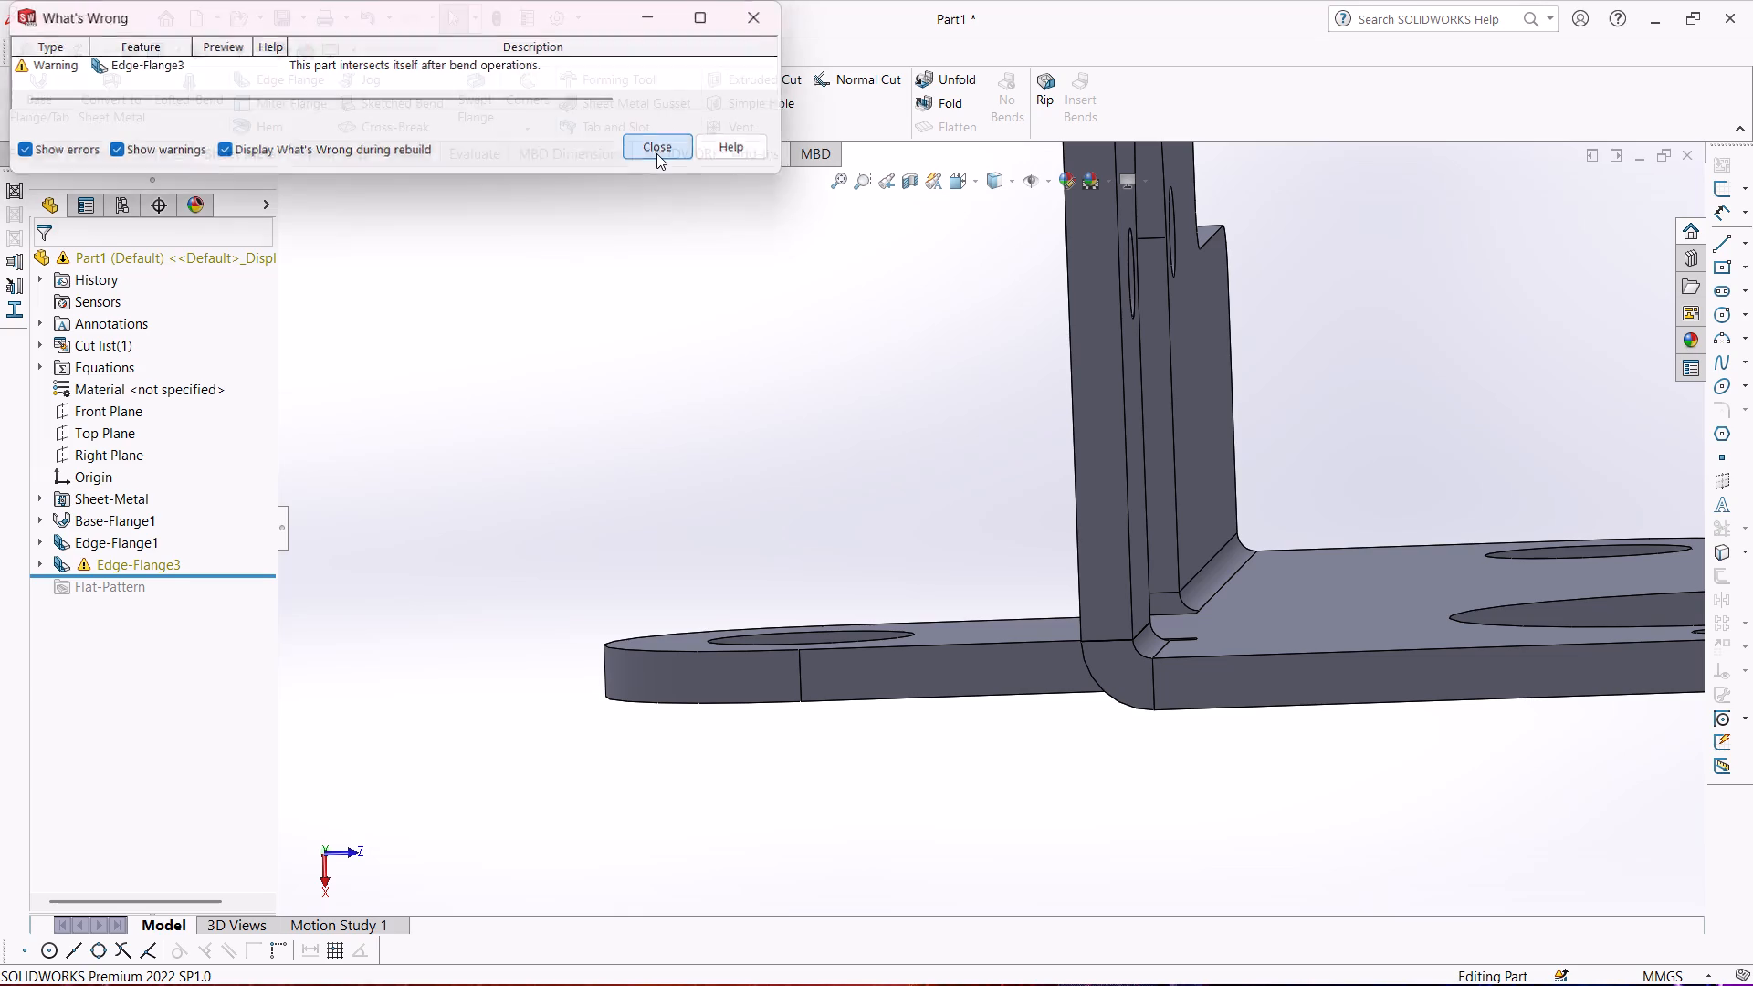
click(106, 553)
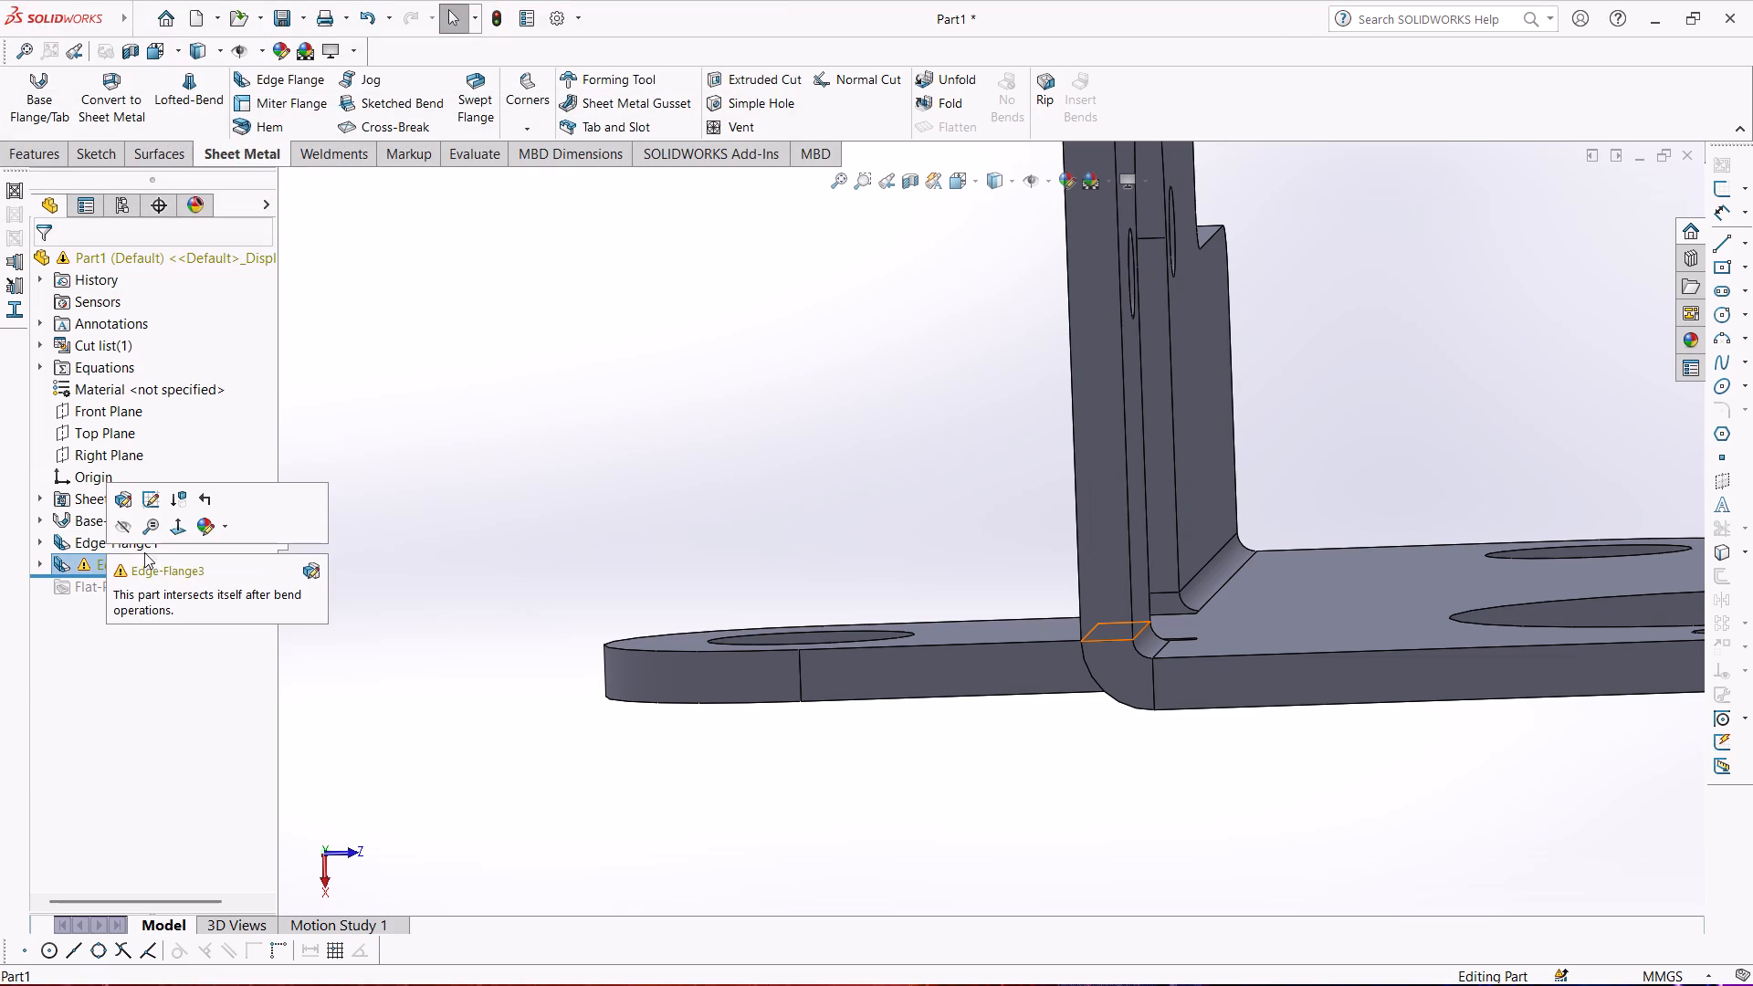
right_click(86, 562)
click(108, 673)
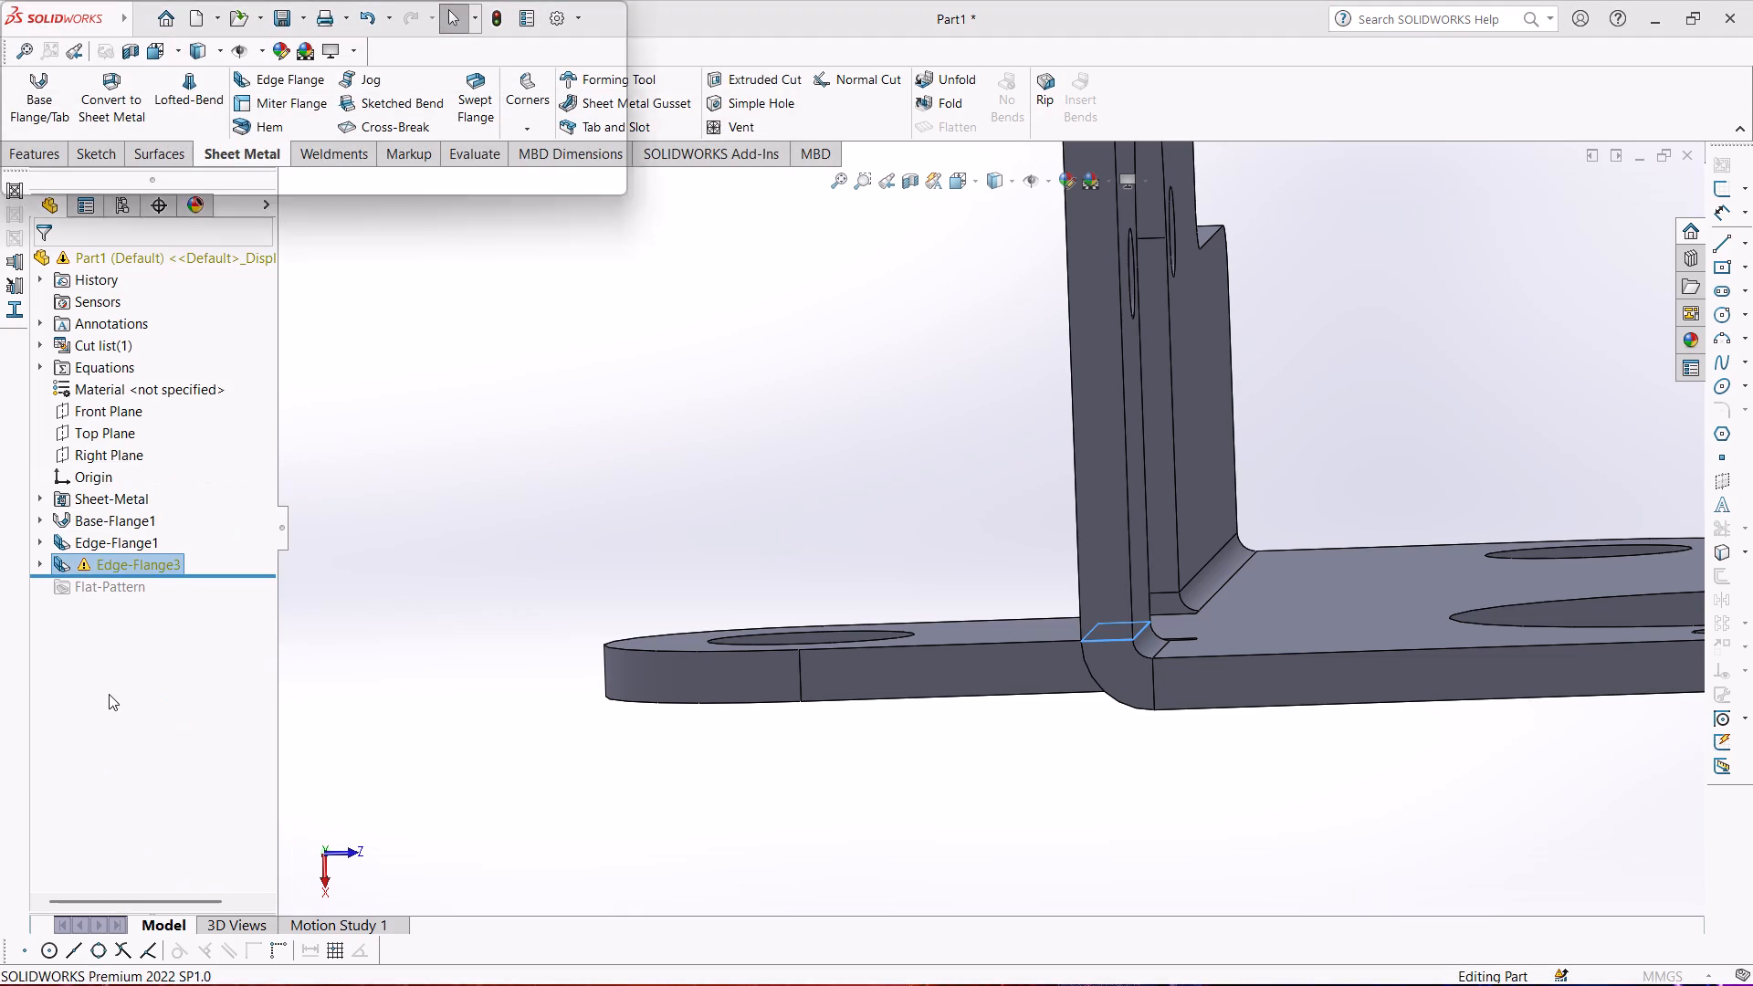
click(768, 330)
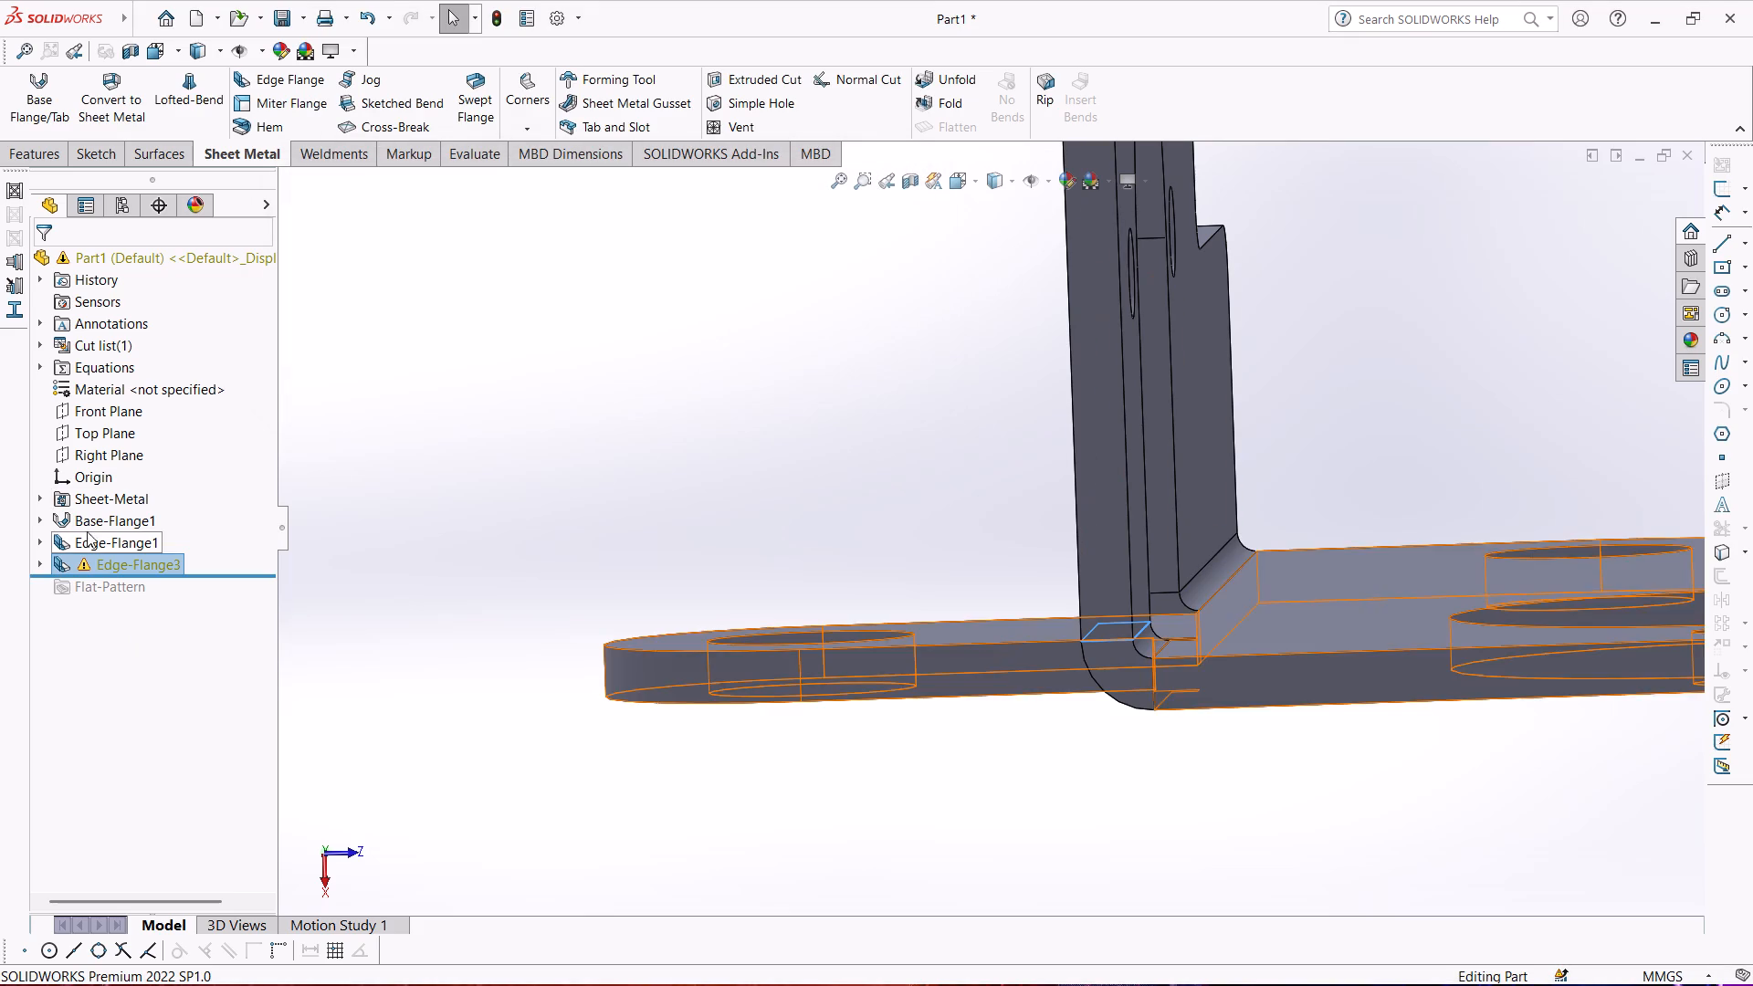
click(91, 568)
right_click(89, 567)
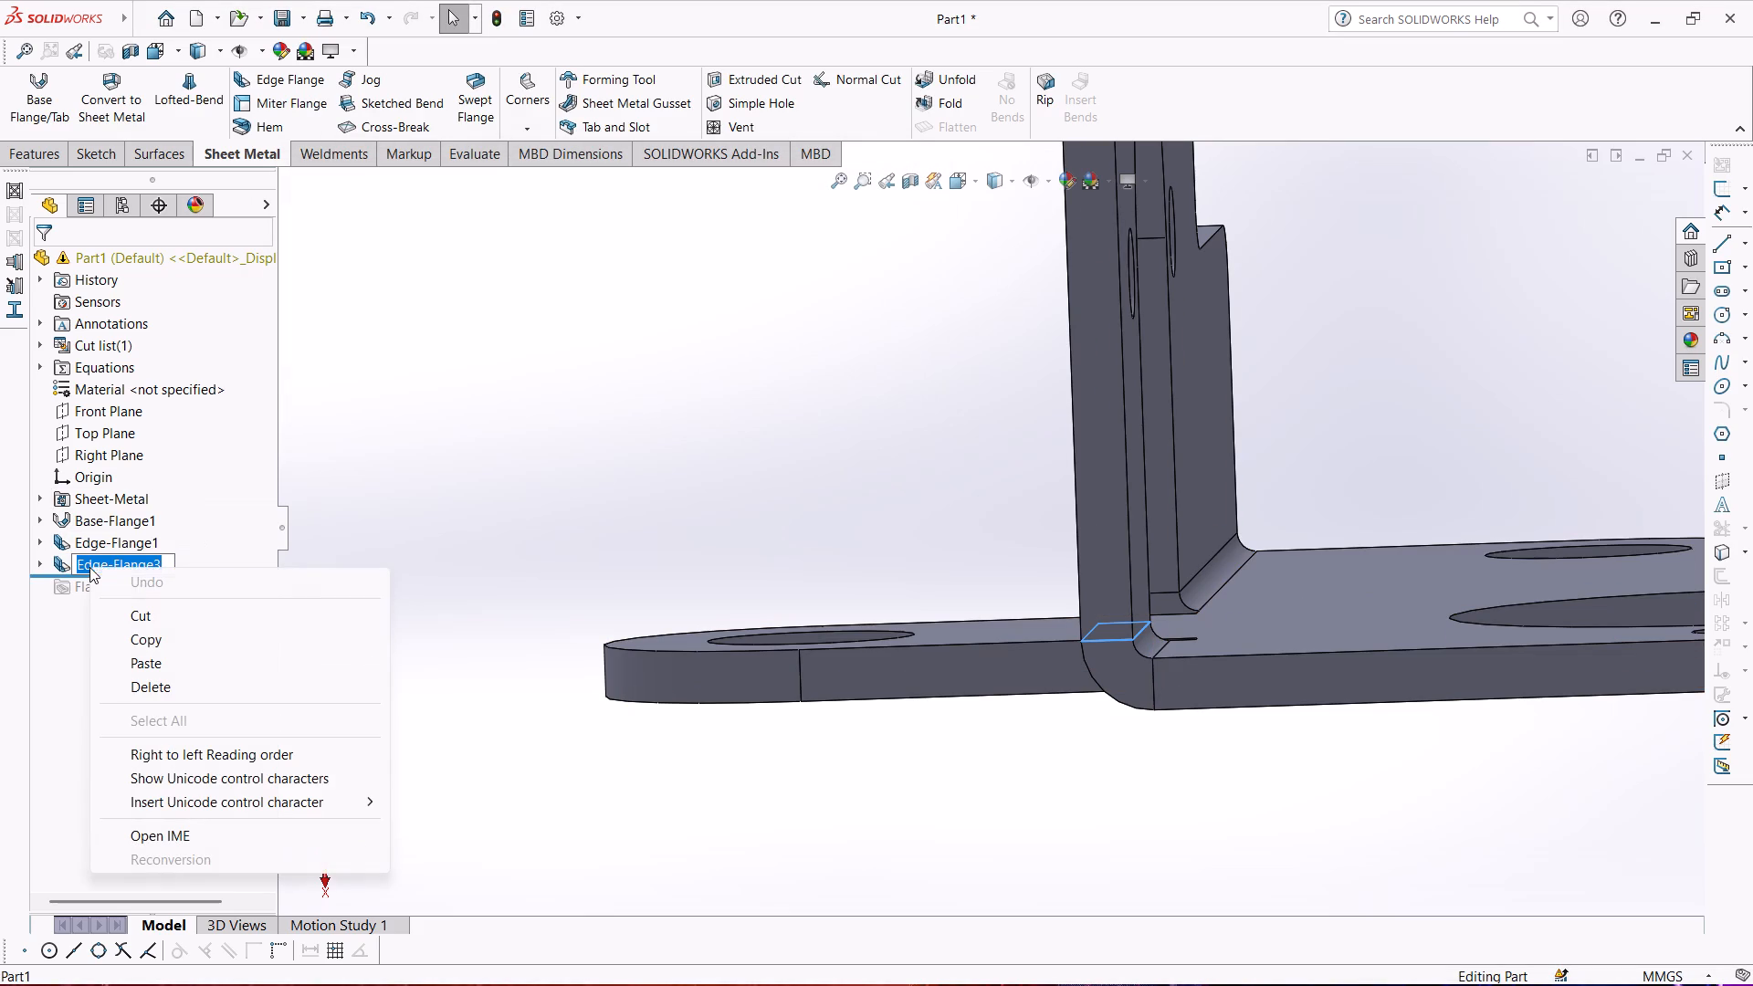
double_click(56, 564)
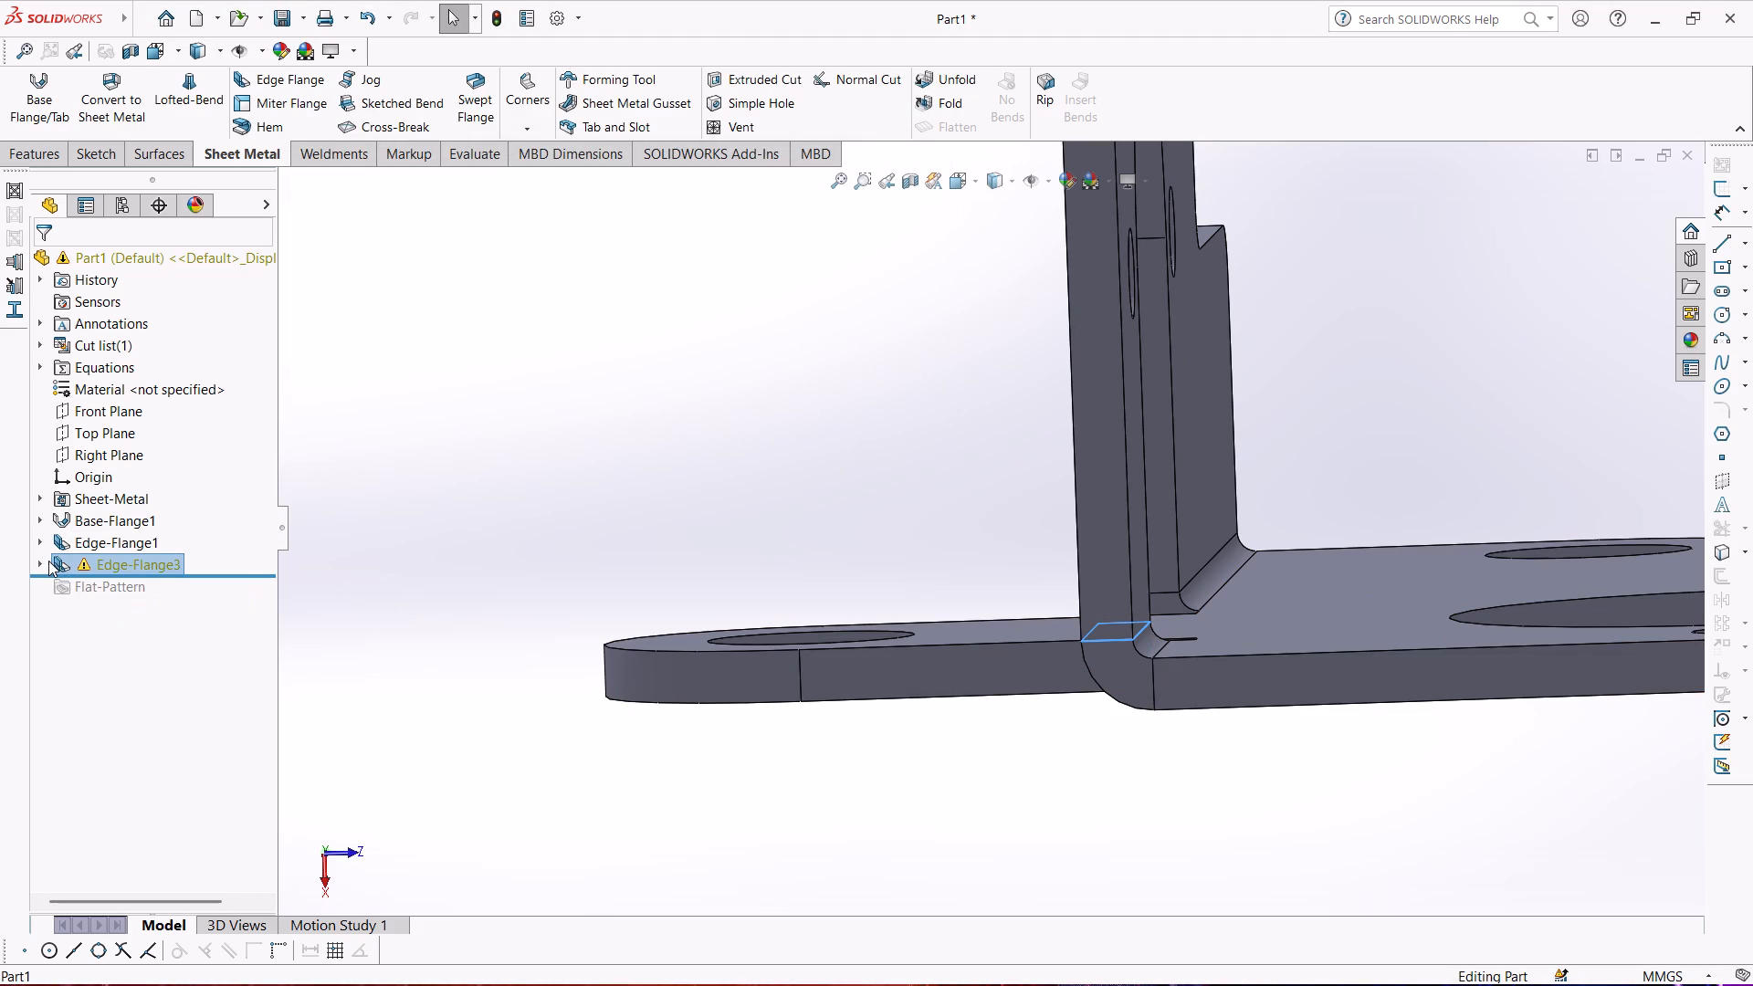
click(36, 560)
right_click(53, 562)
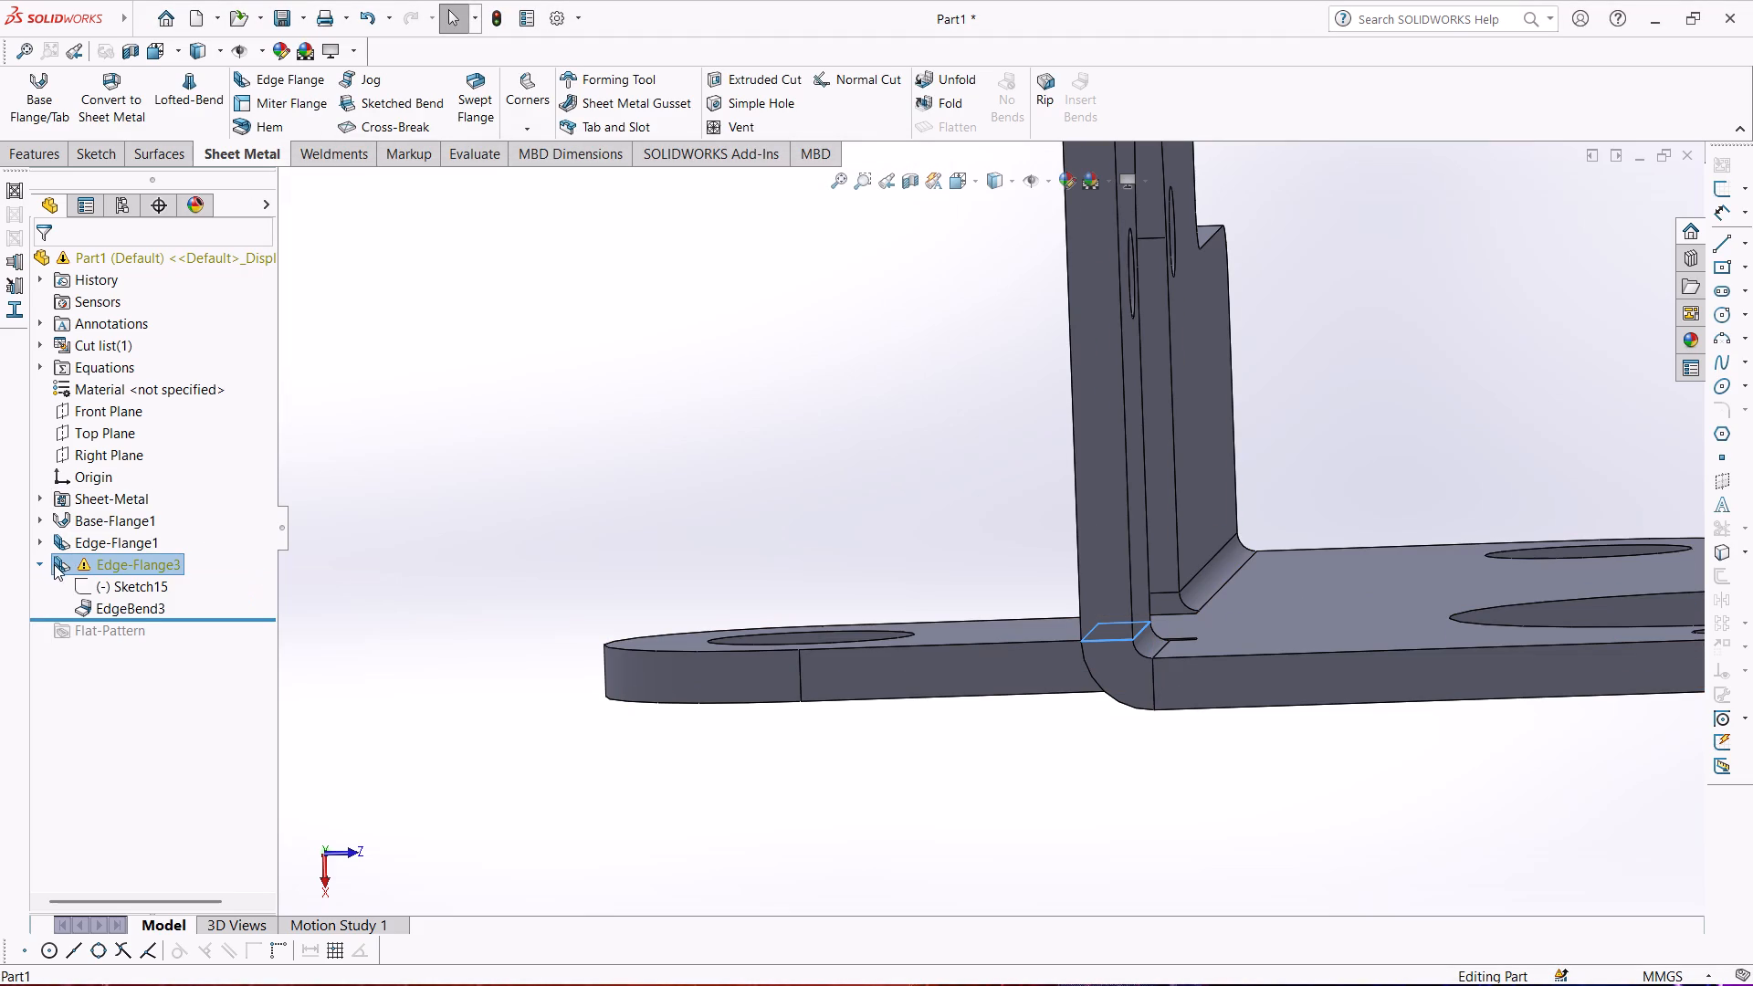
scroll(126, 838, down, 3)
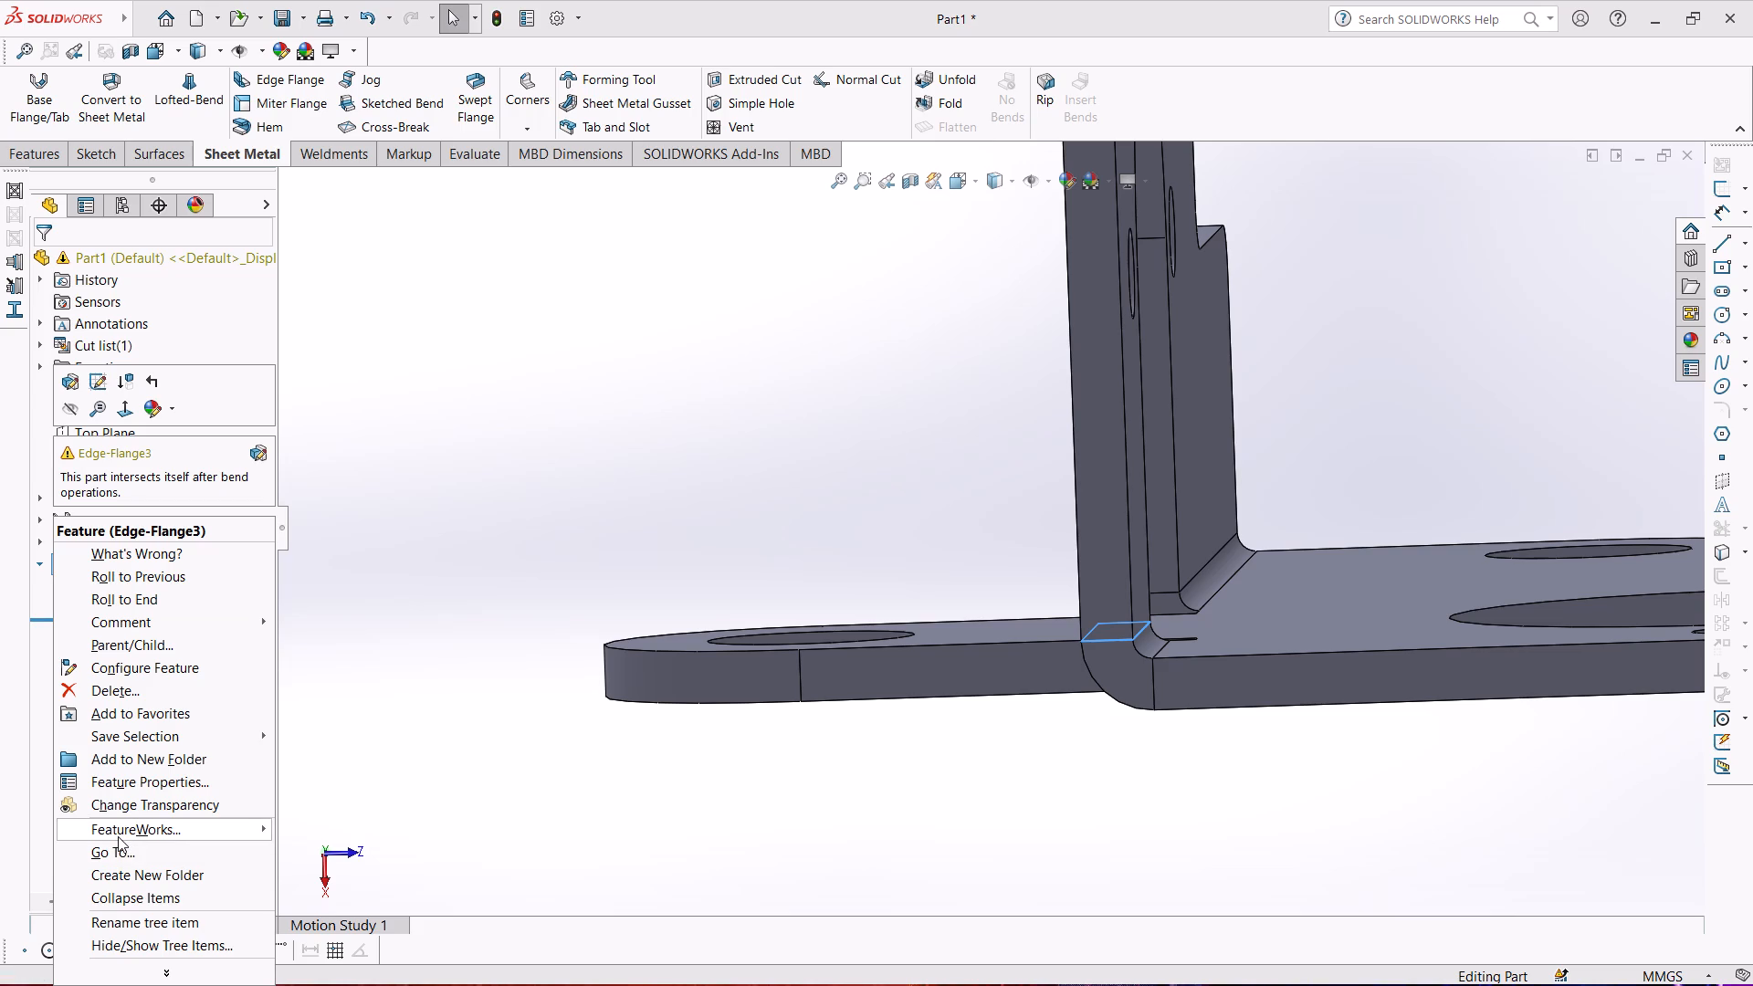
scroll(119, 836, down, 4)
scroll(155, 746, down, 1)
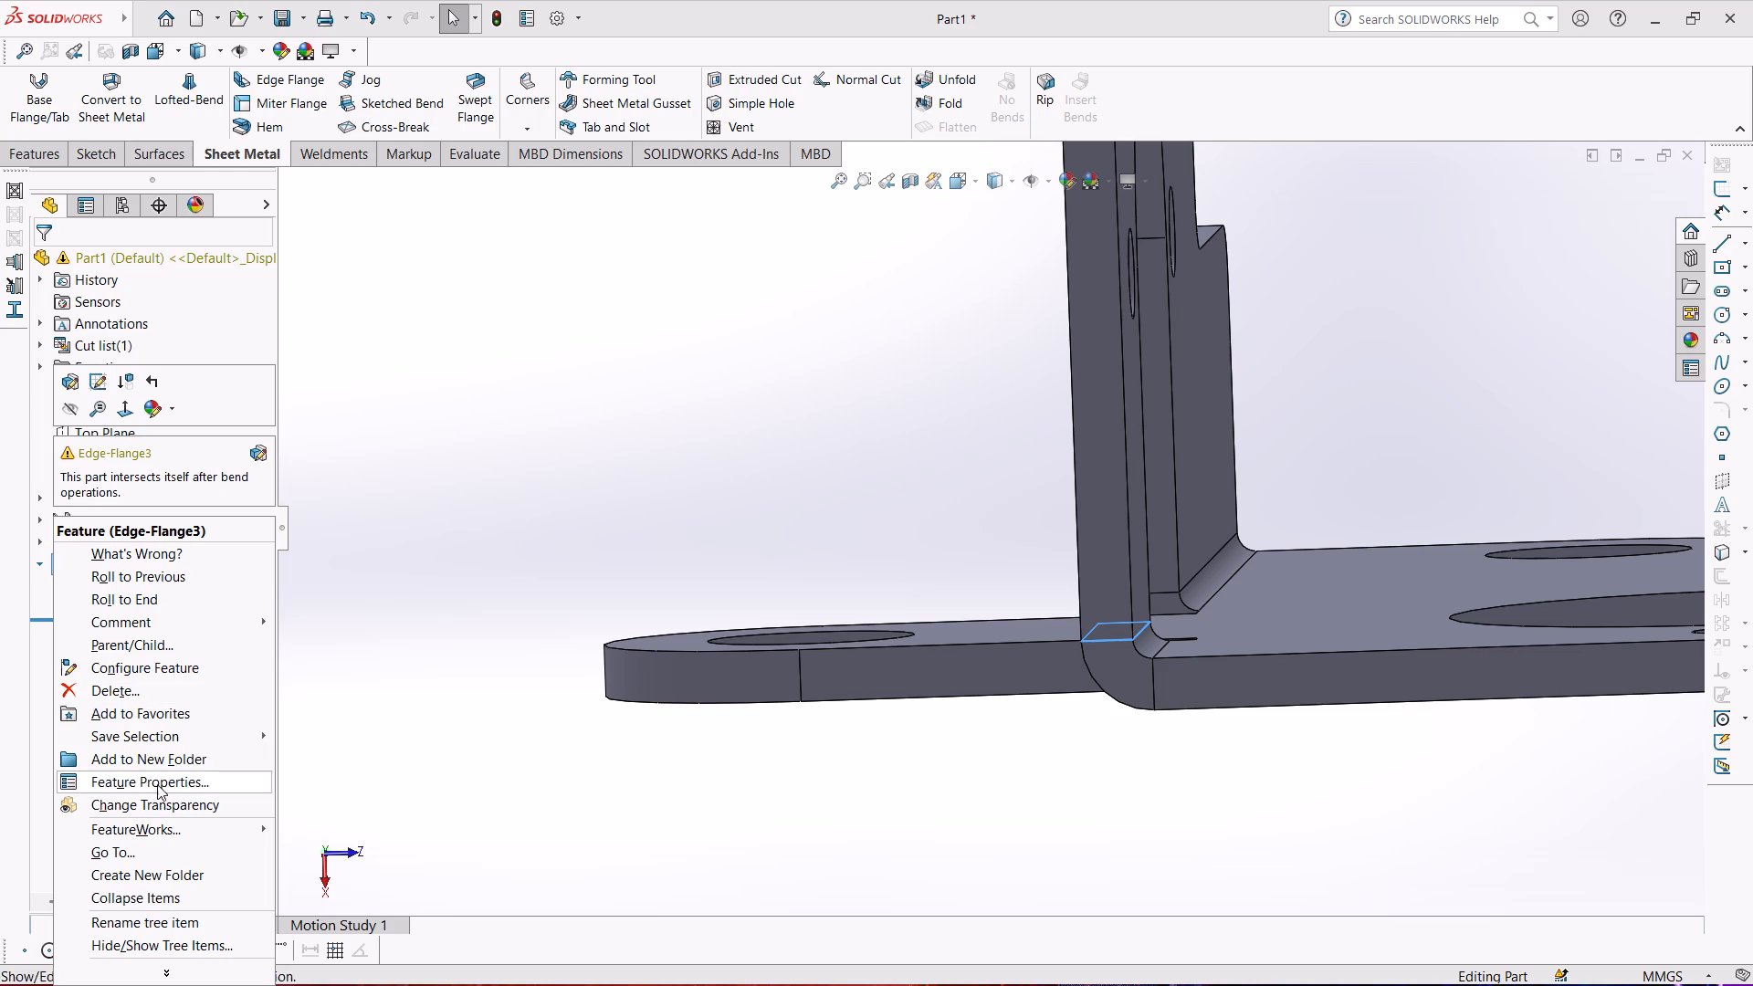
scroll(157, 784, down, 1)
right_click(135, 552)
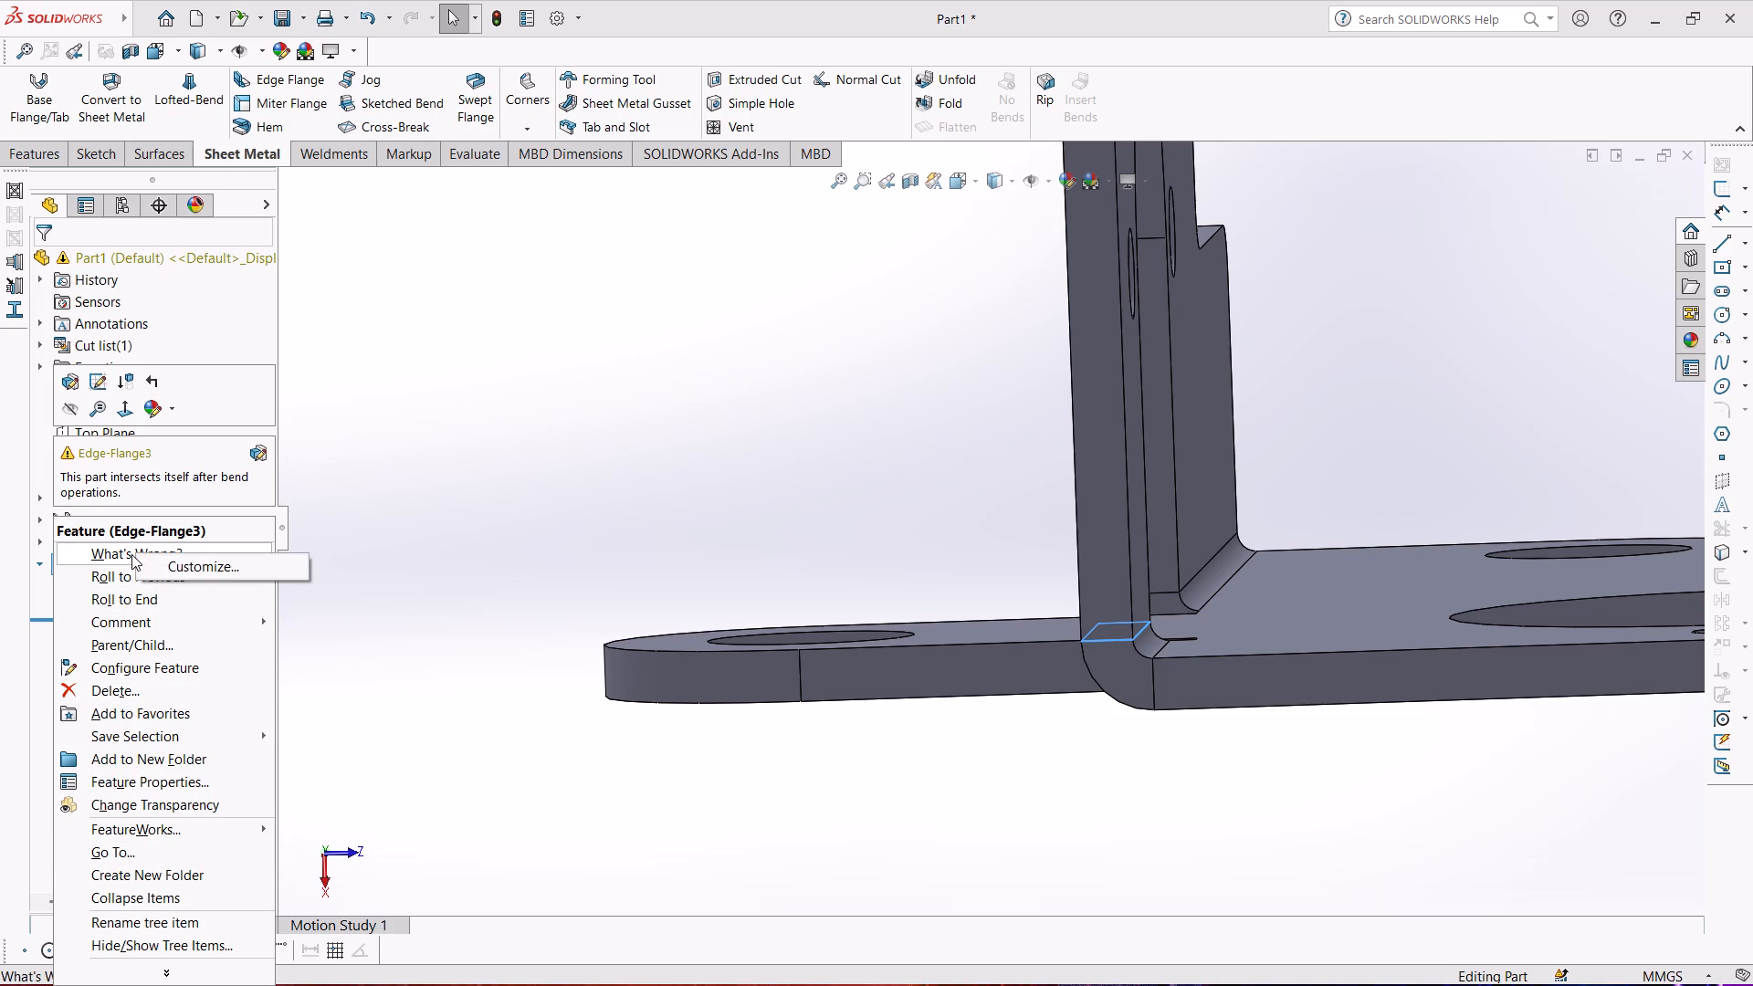
Delete the corner flange feature Edge-Flange3 together with its dependent sketch and bend.
click(131, 554)
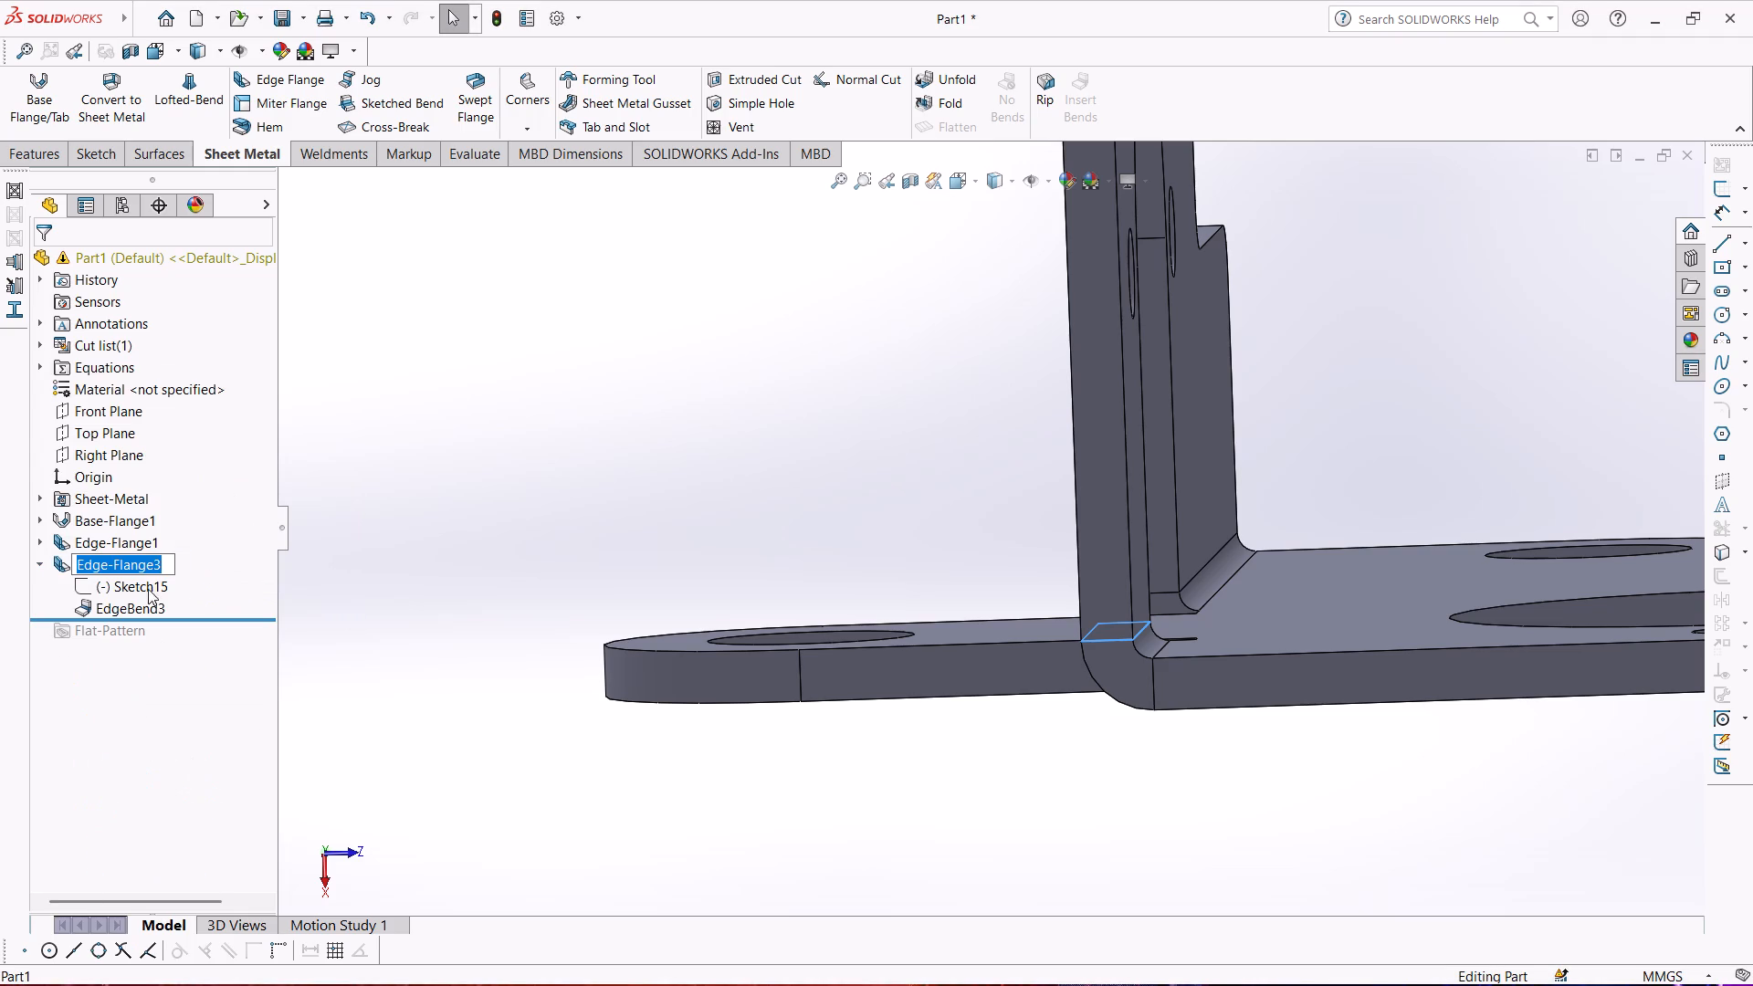
right_click(95, 561)
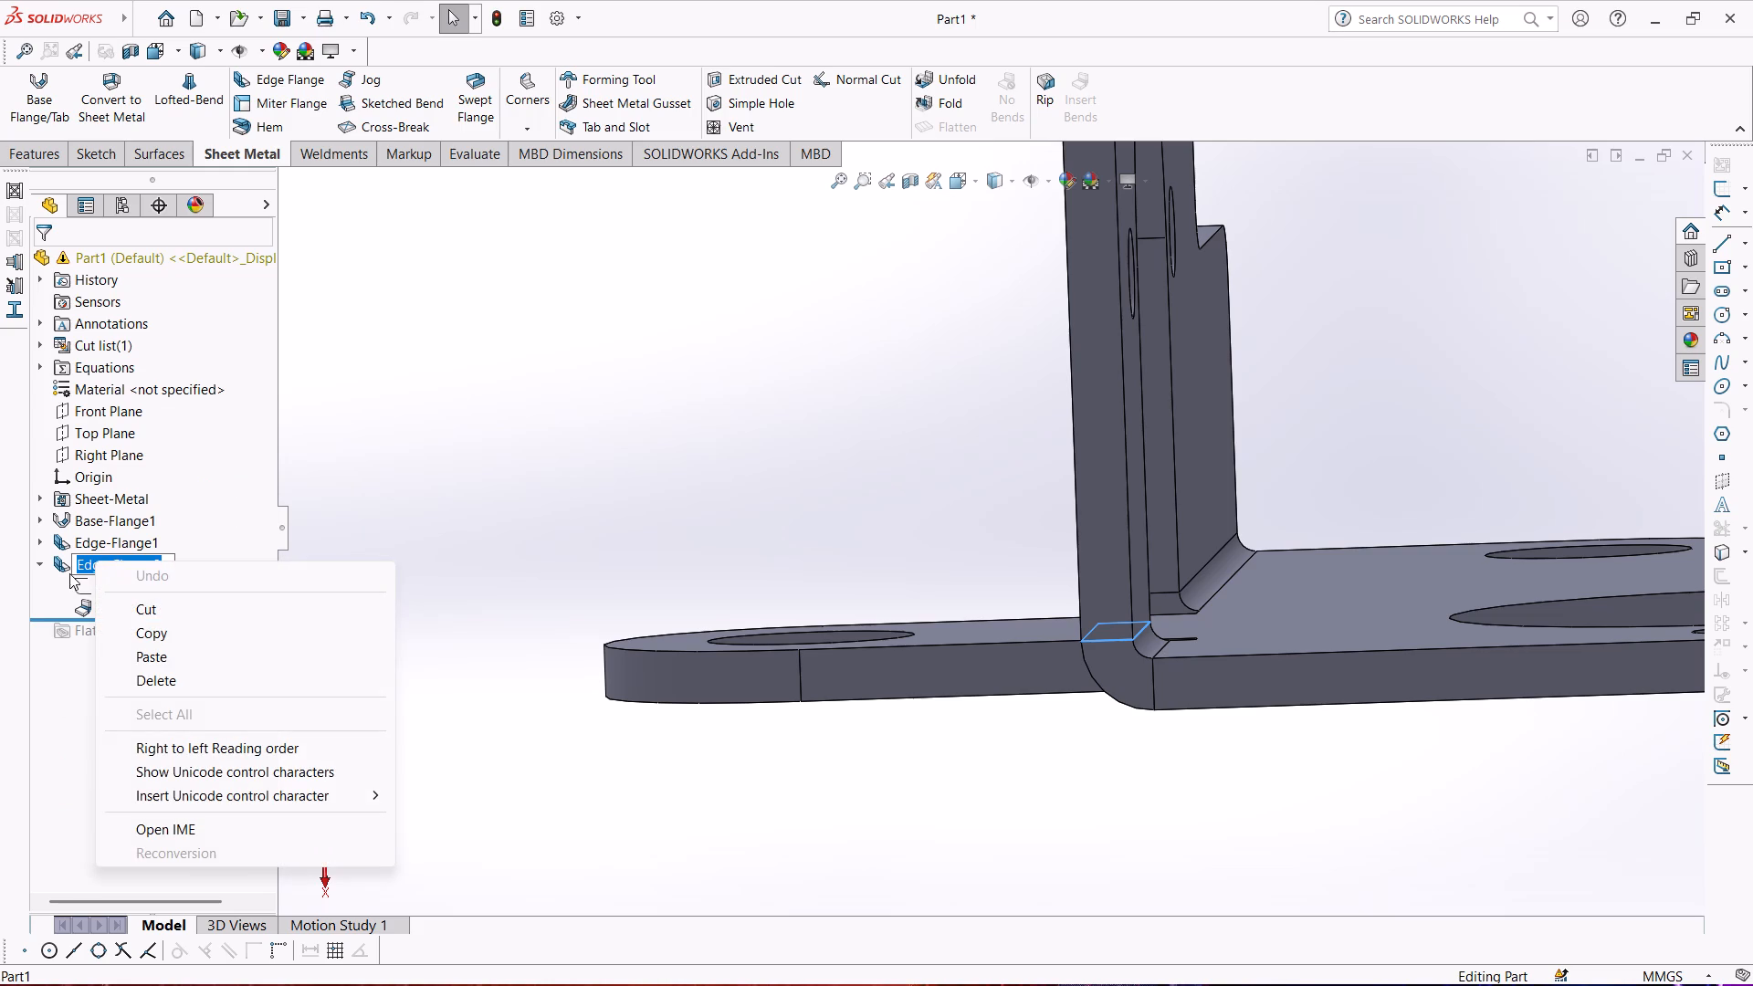
click(143, 677)
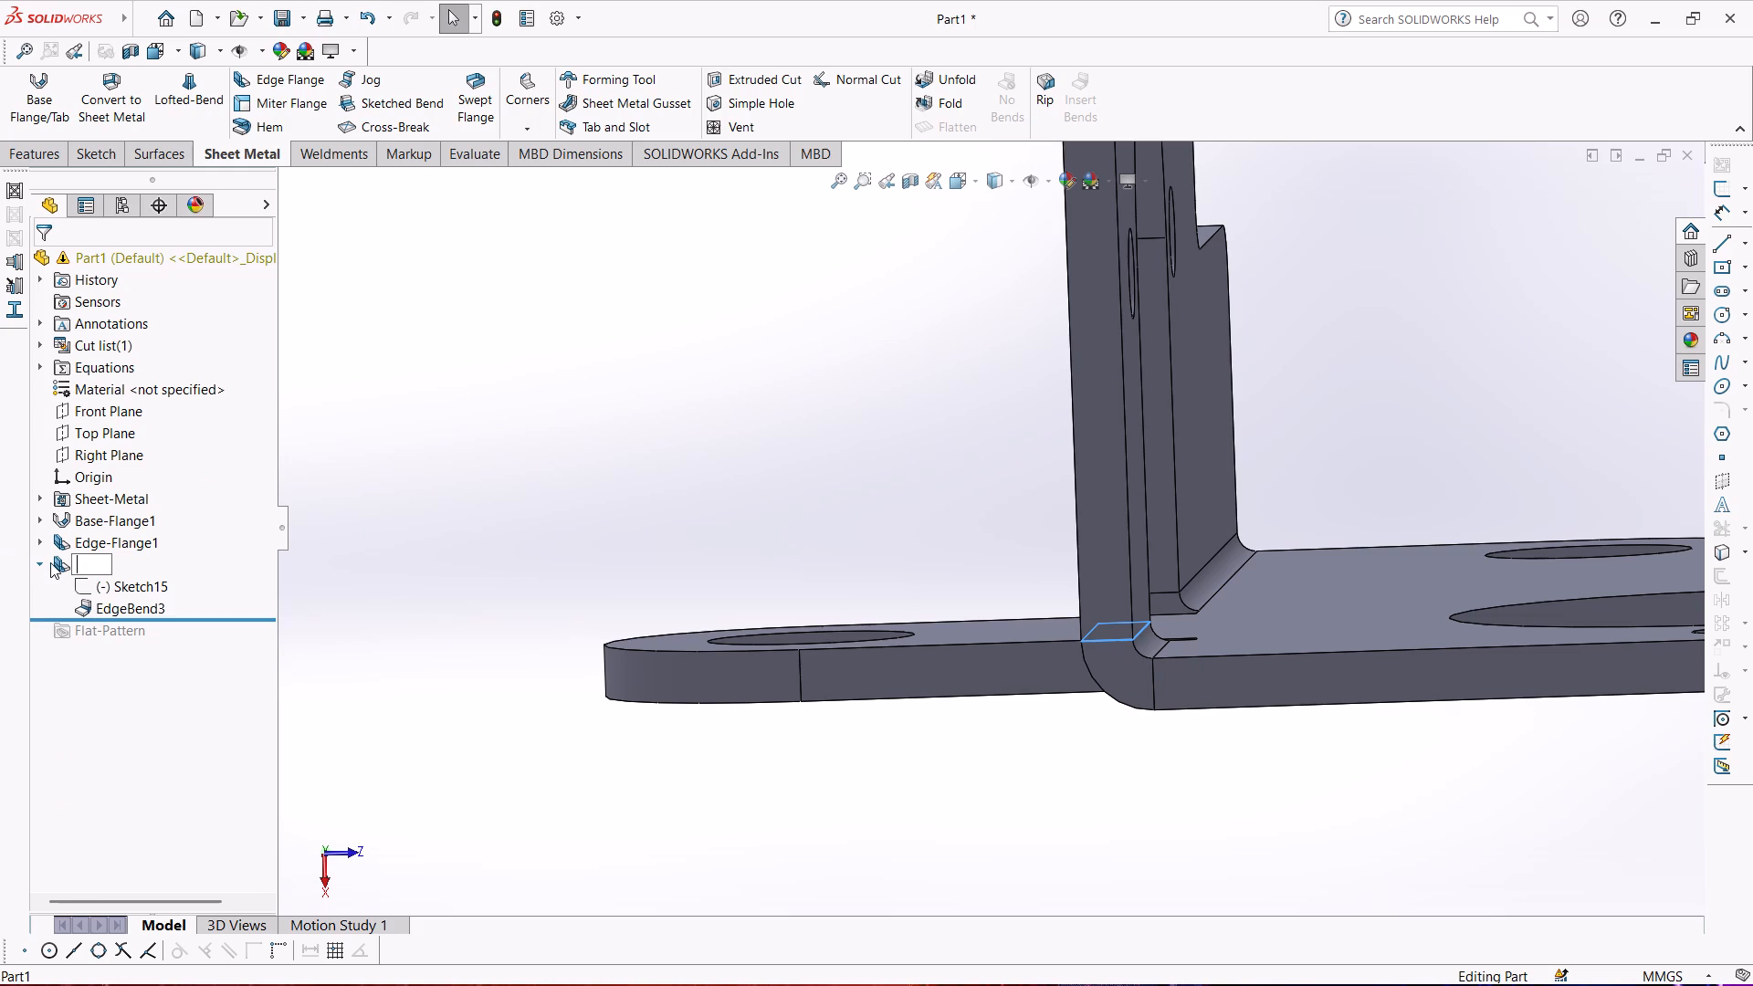
click(50, 562)
click(50, 562)
right_click(50, 562)
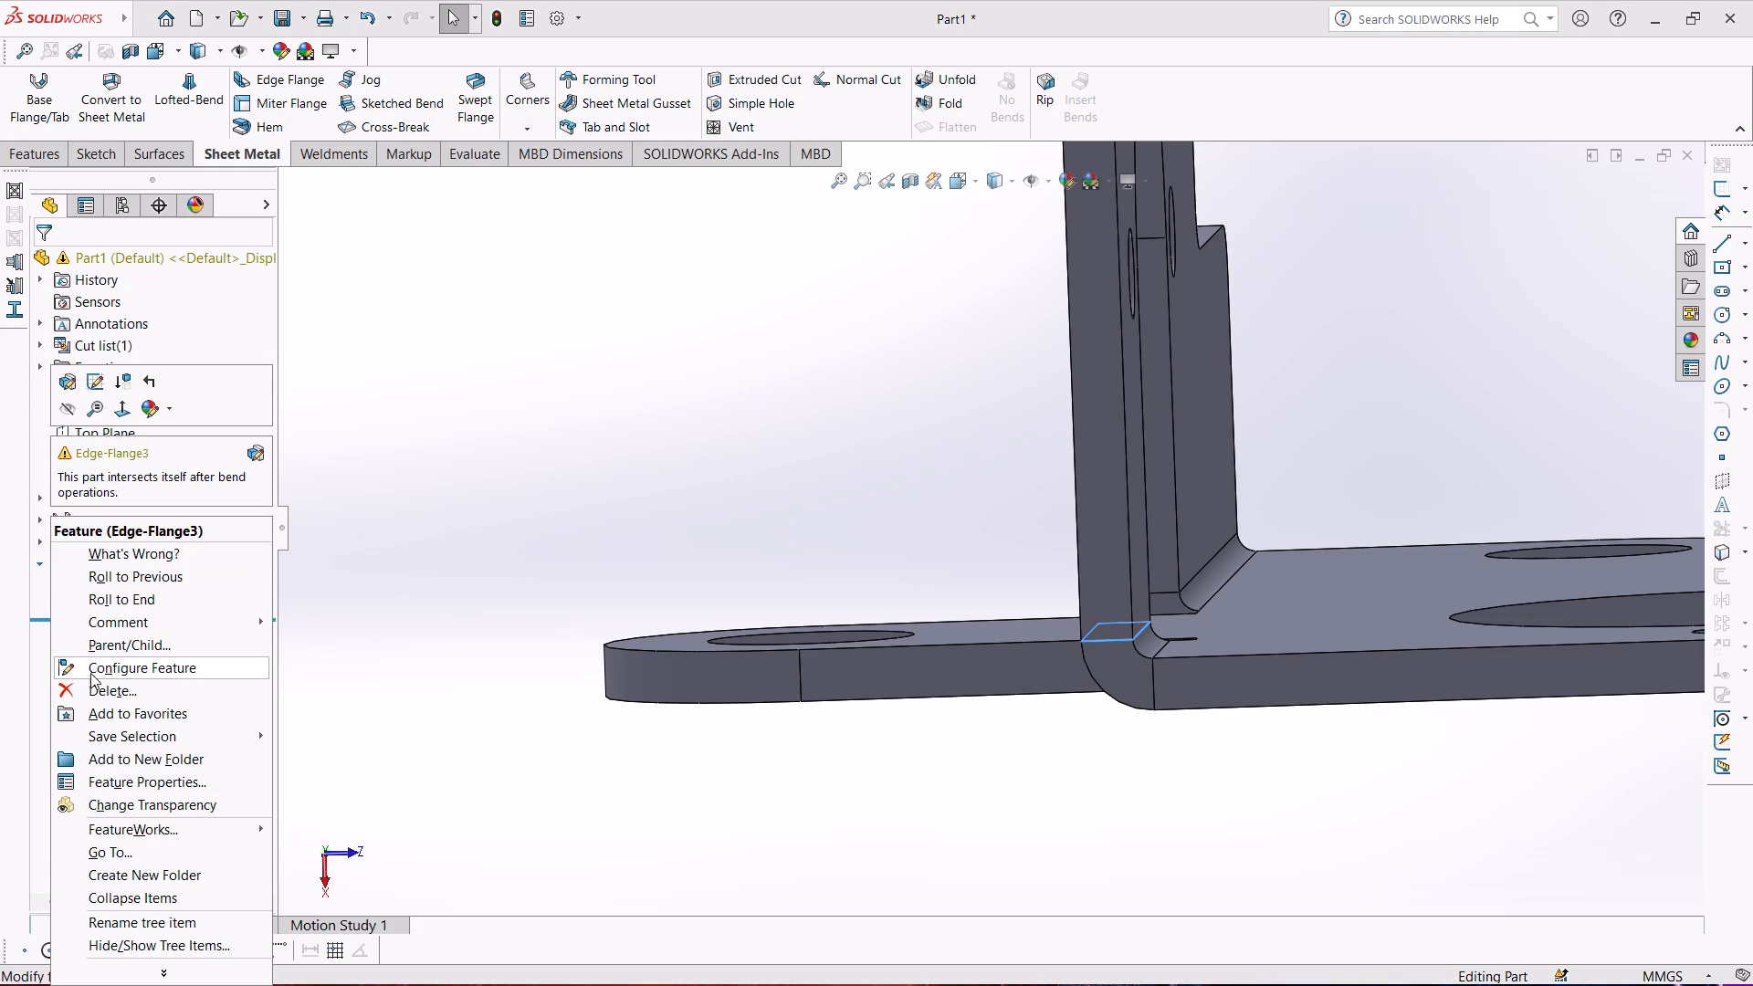
click(88, 686)
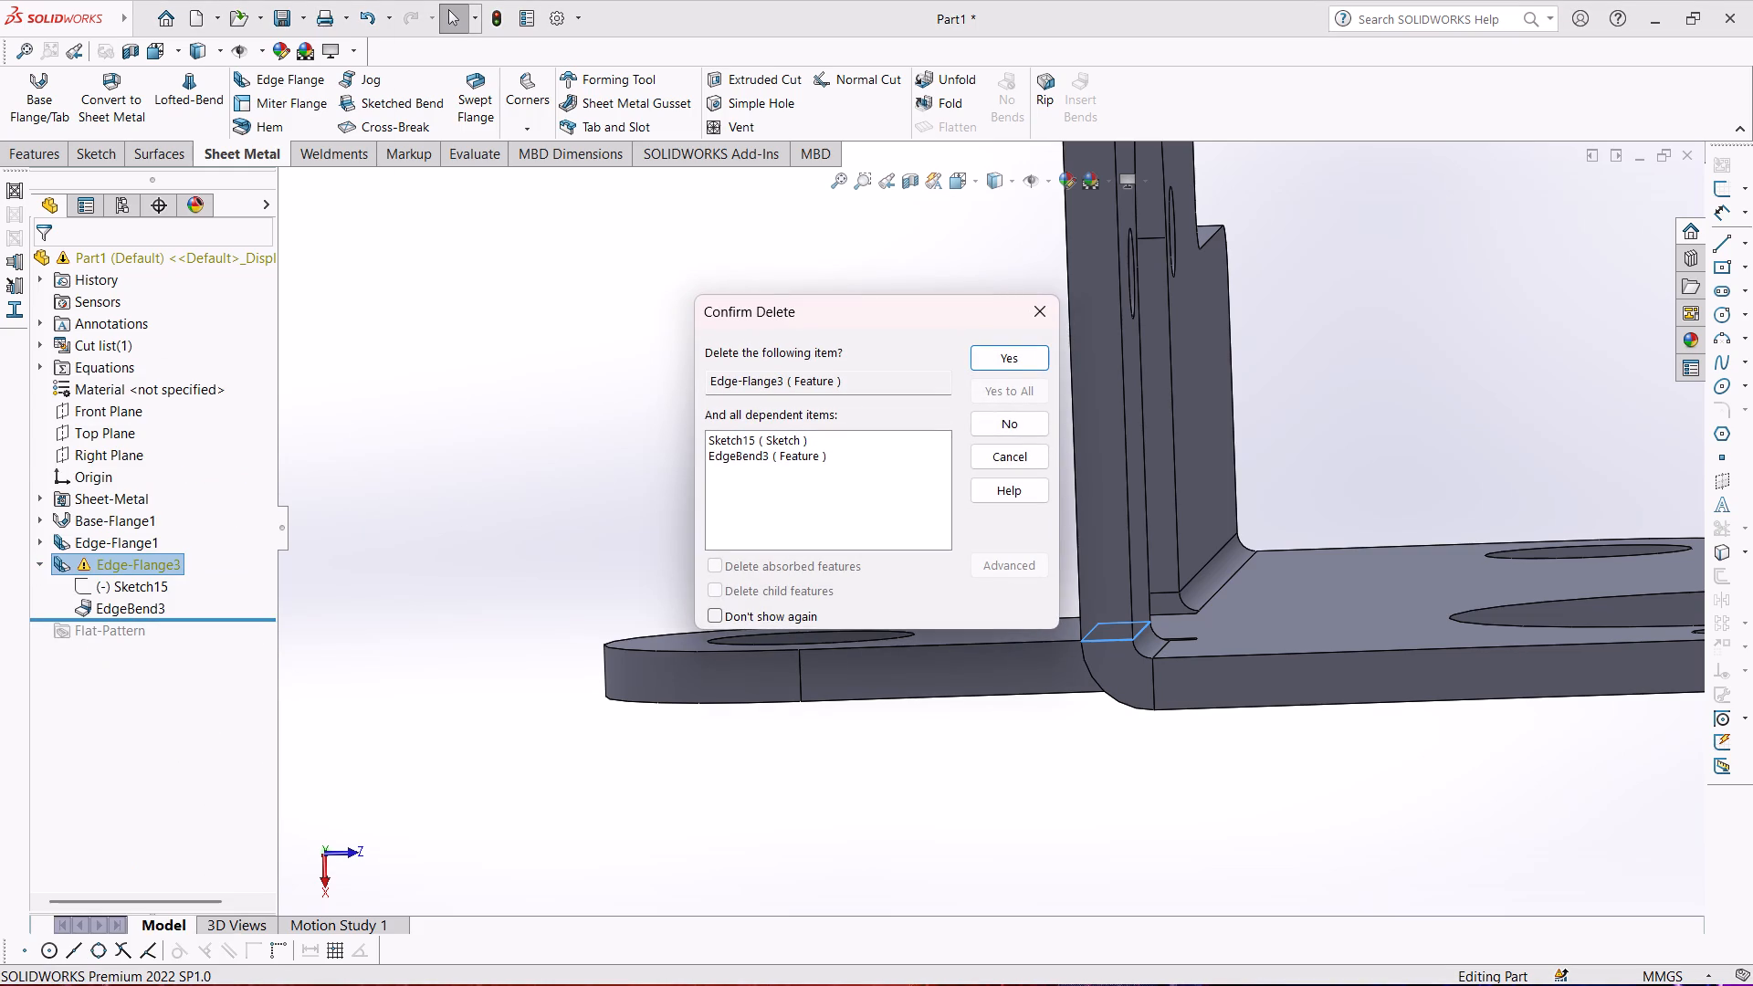
click(1004, 356)
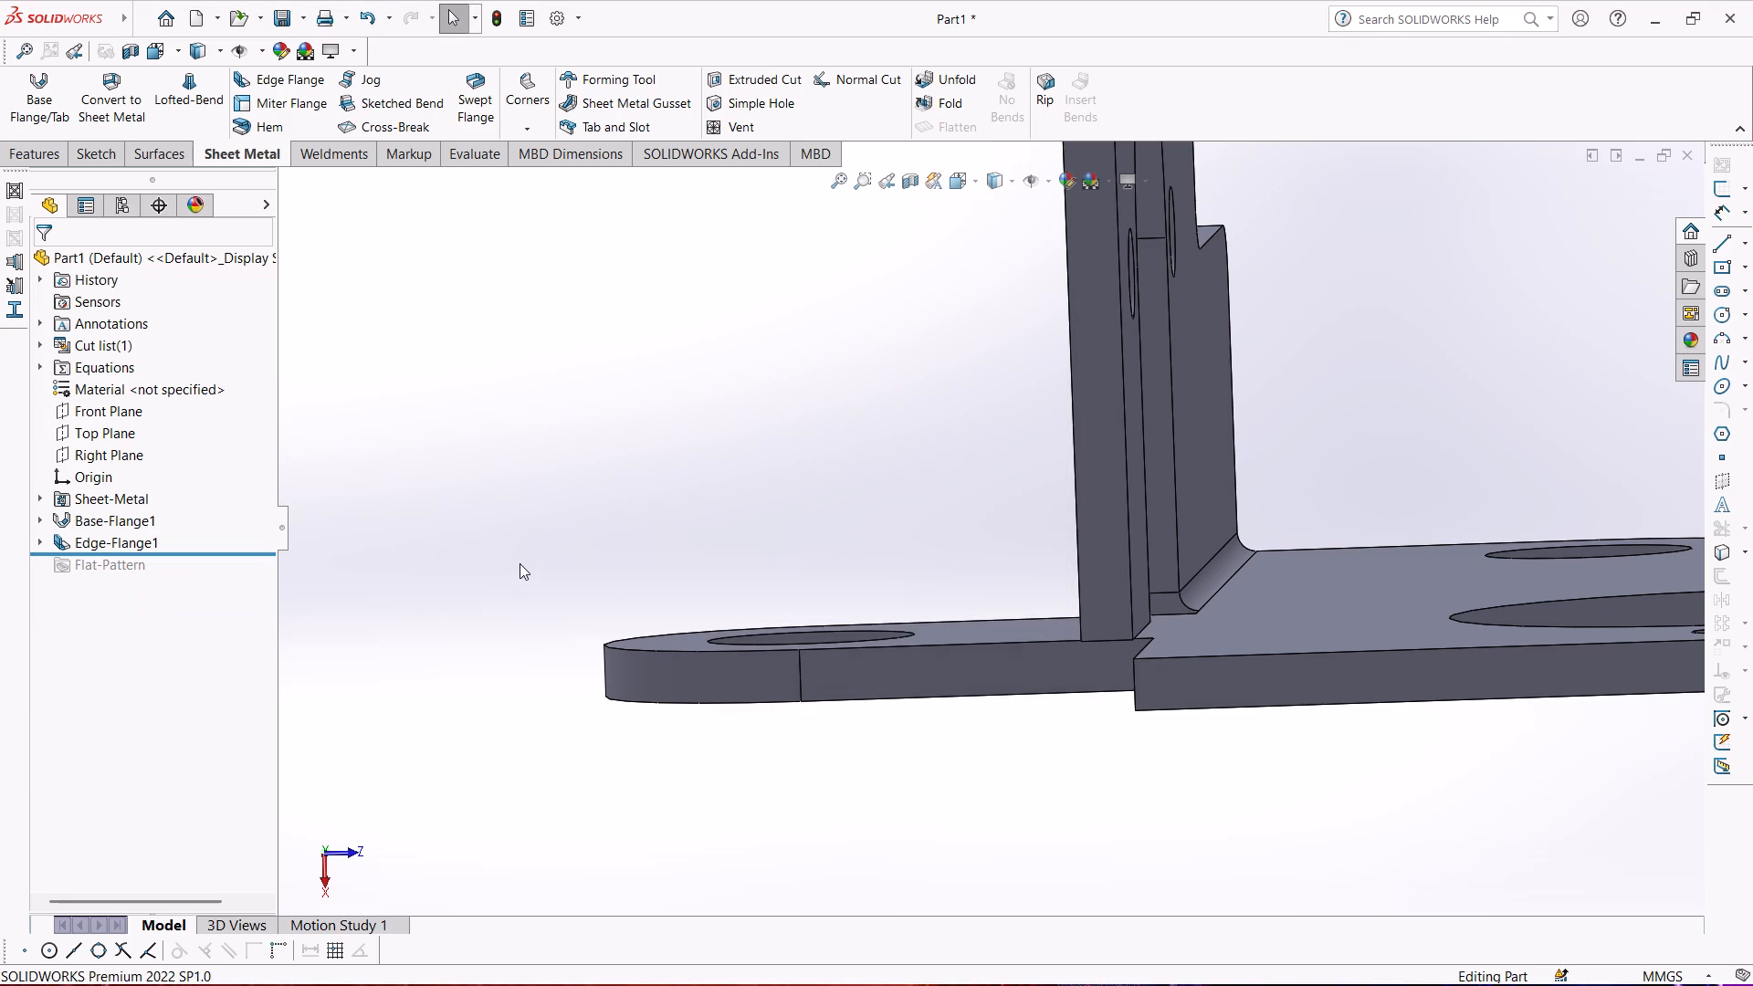
Save the part as sheet_metal_mounting in the internship folder, keeping the SOLIDWORKS Part file type.
key(ctrl+s)
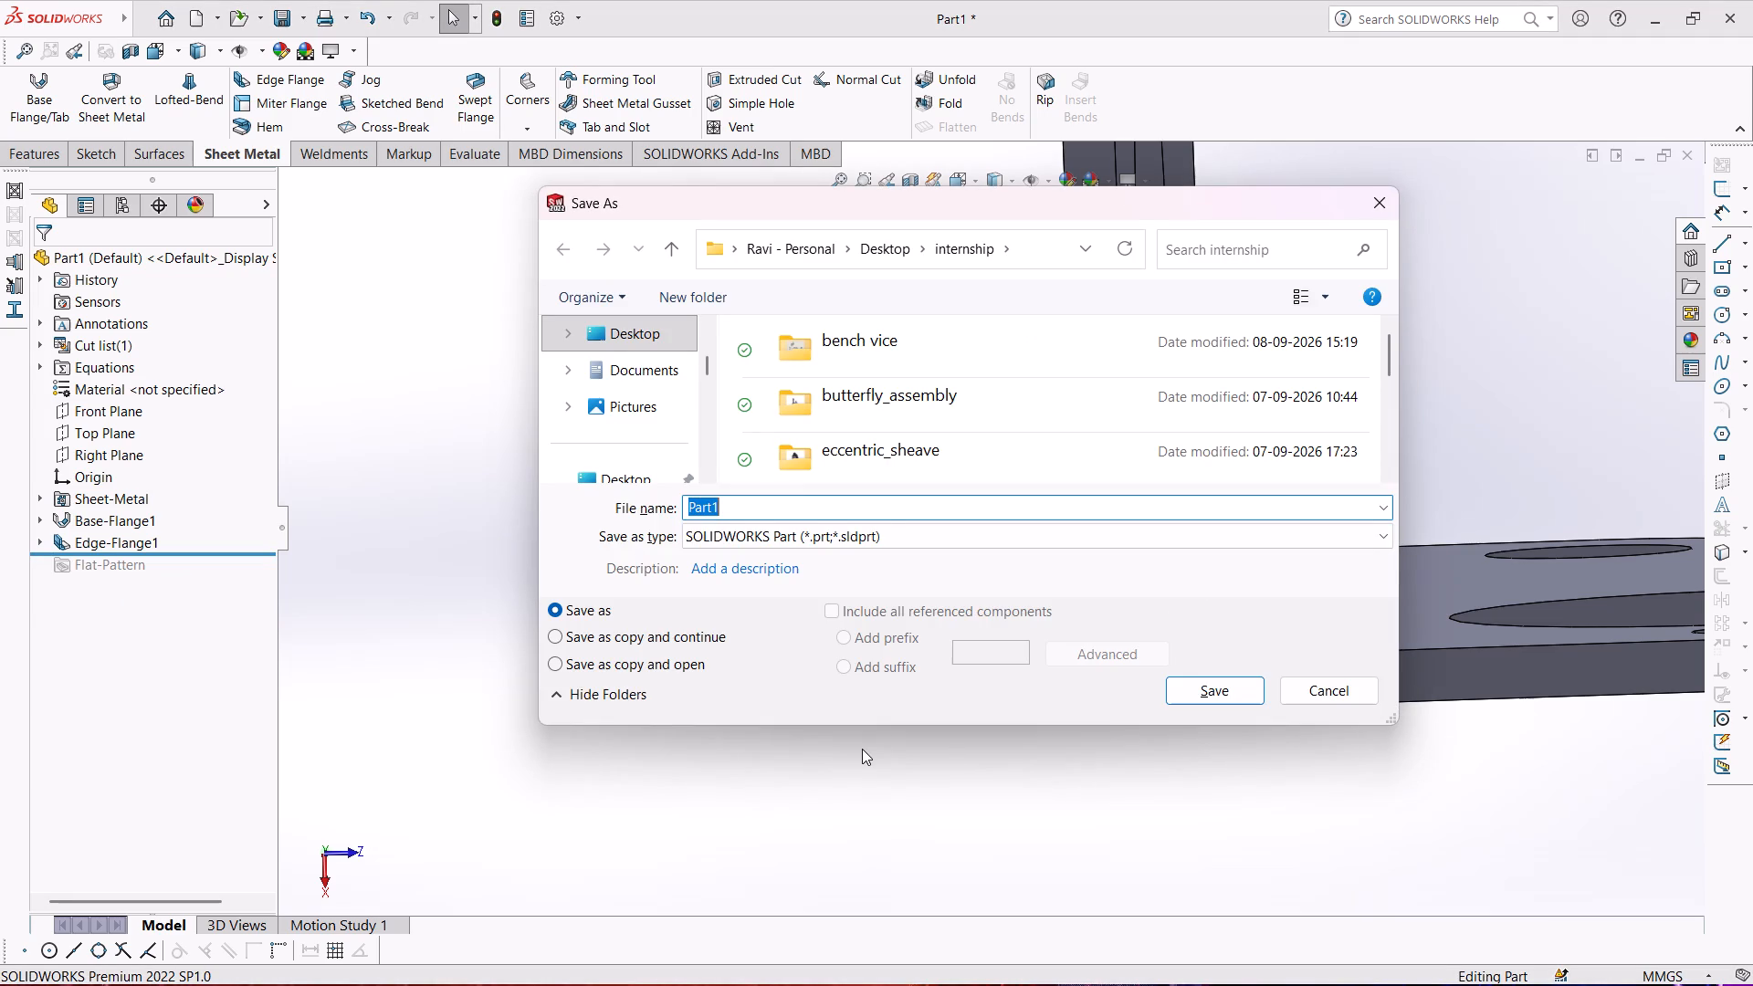
text(sheet)
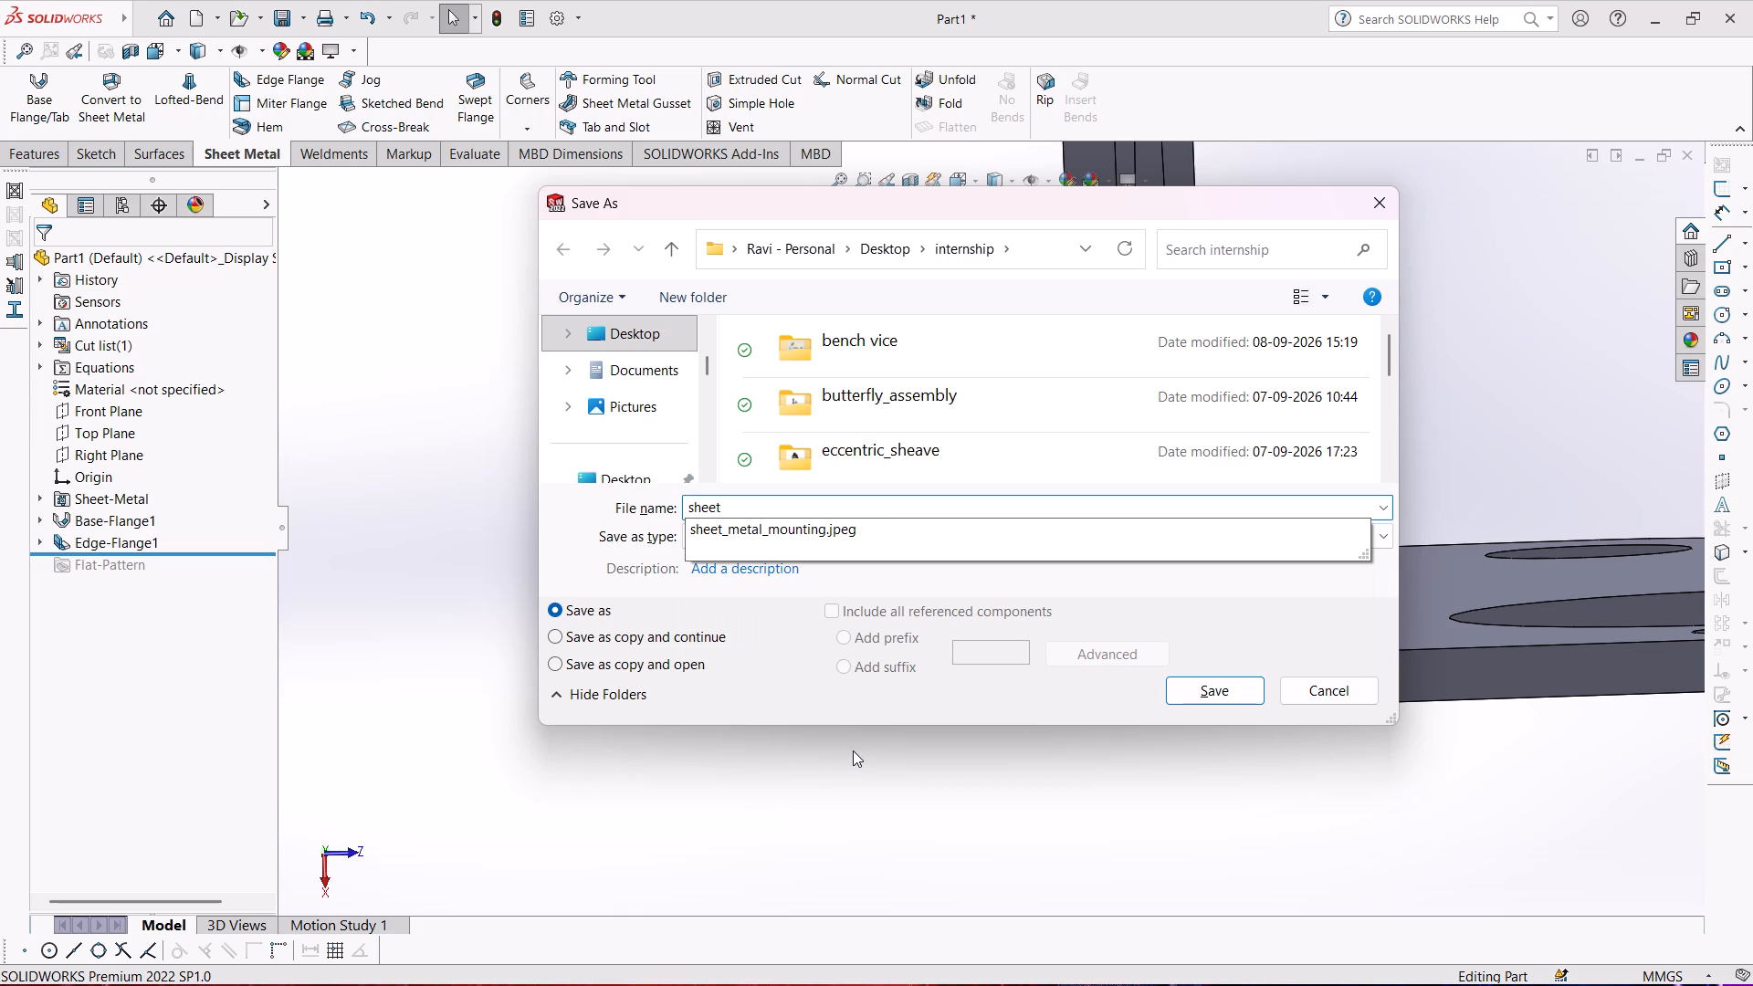
key(space)
text(metal)
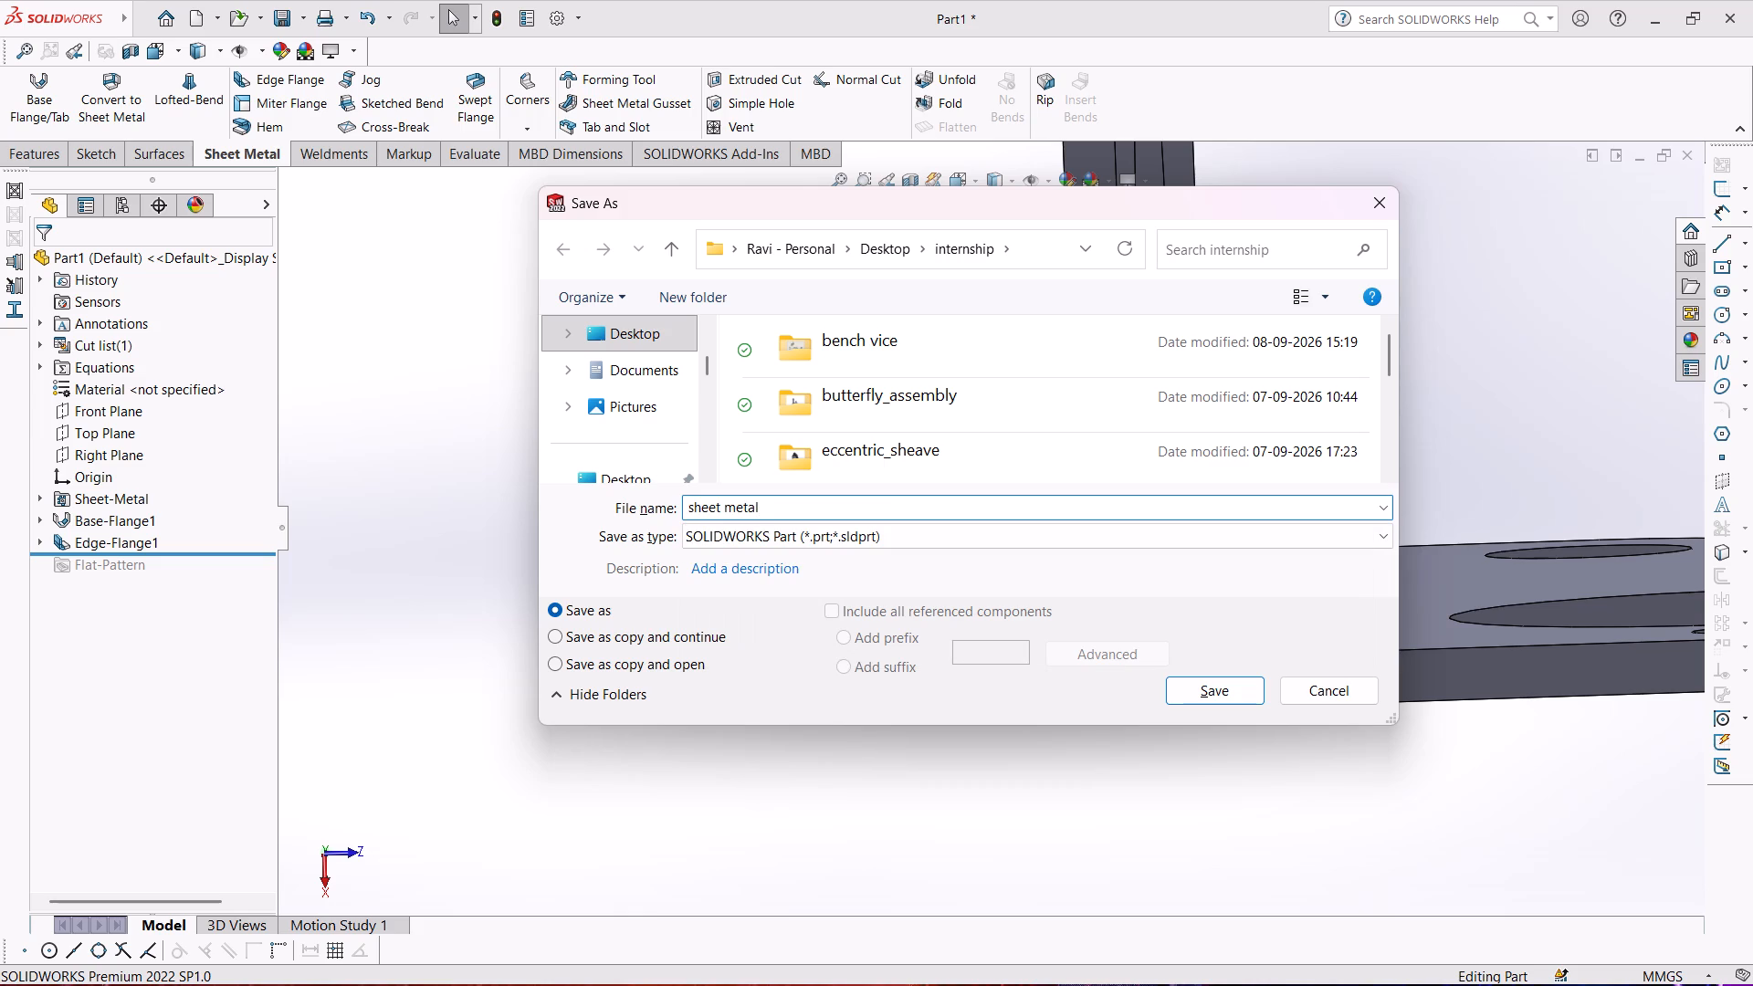
key(BackSpace)
key(BackSpace)
key(BackSpace)
key(BackSpace)
key(BackSpace)
key(BackSpace)
key(shift+underscore)
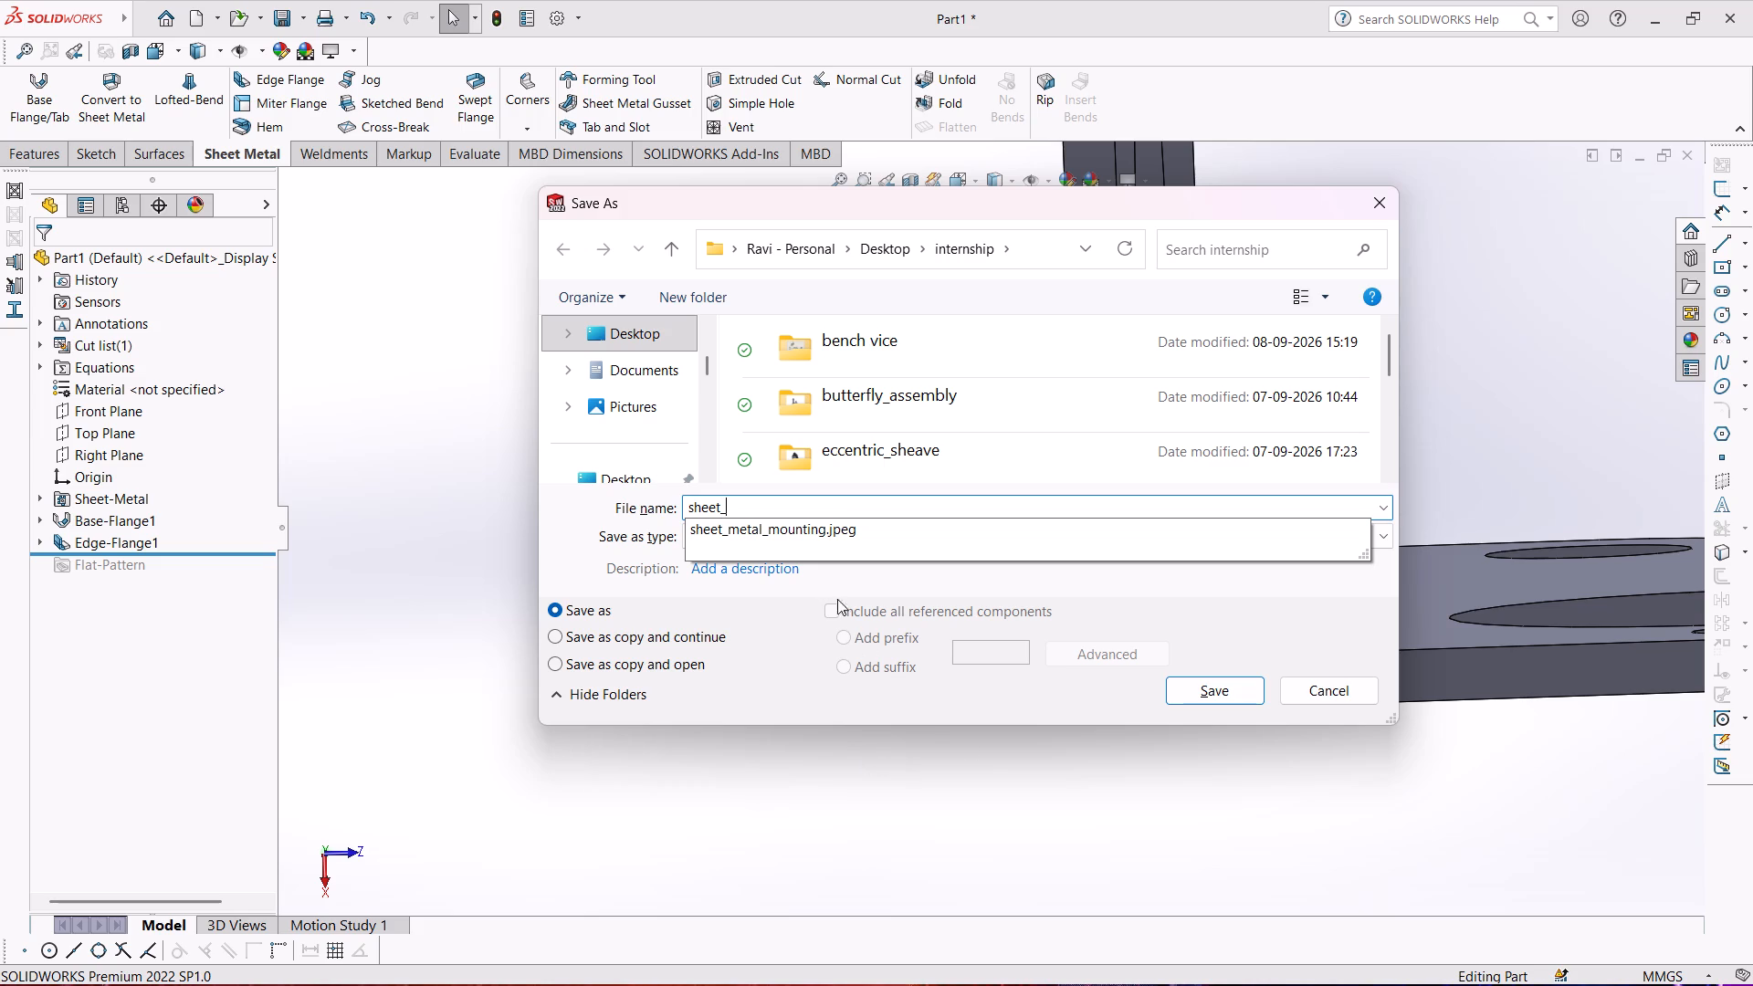
click(775, 522)
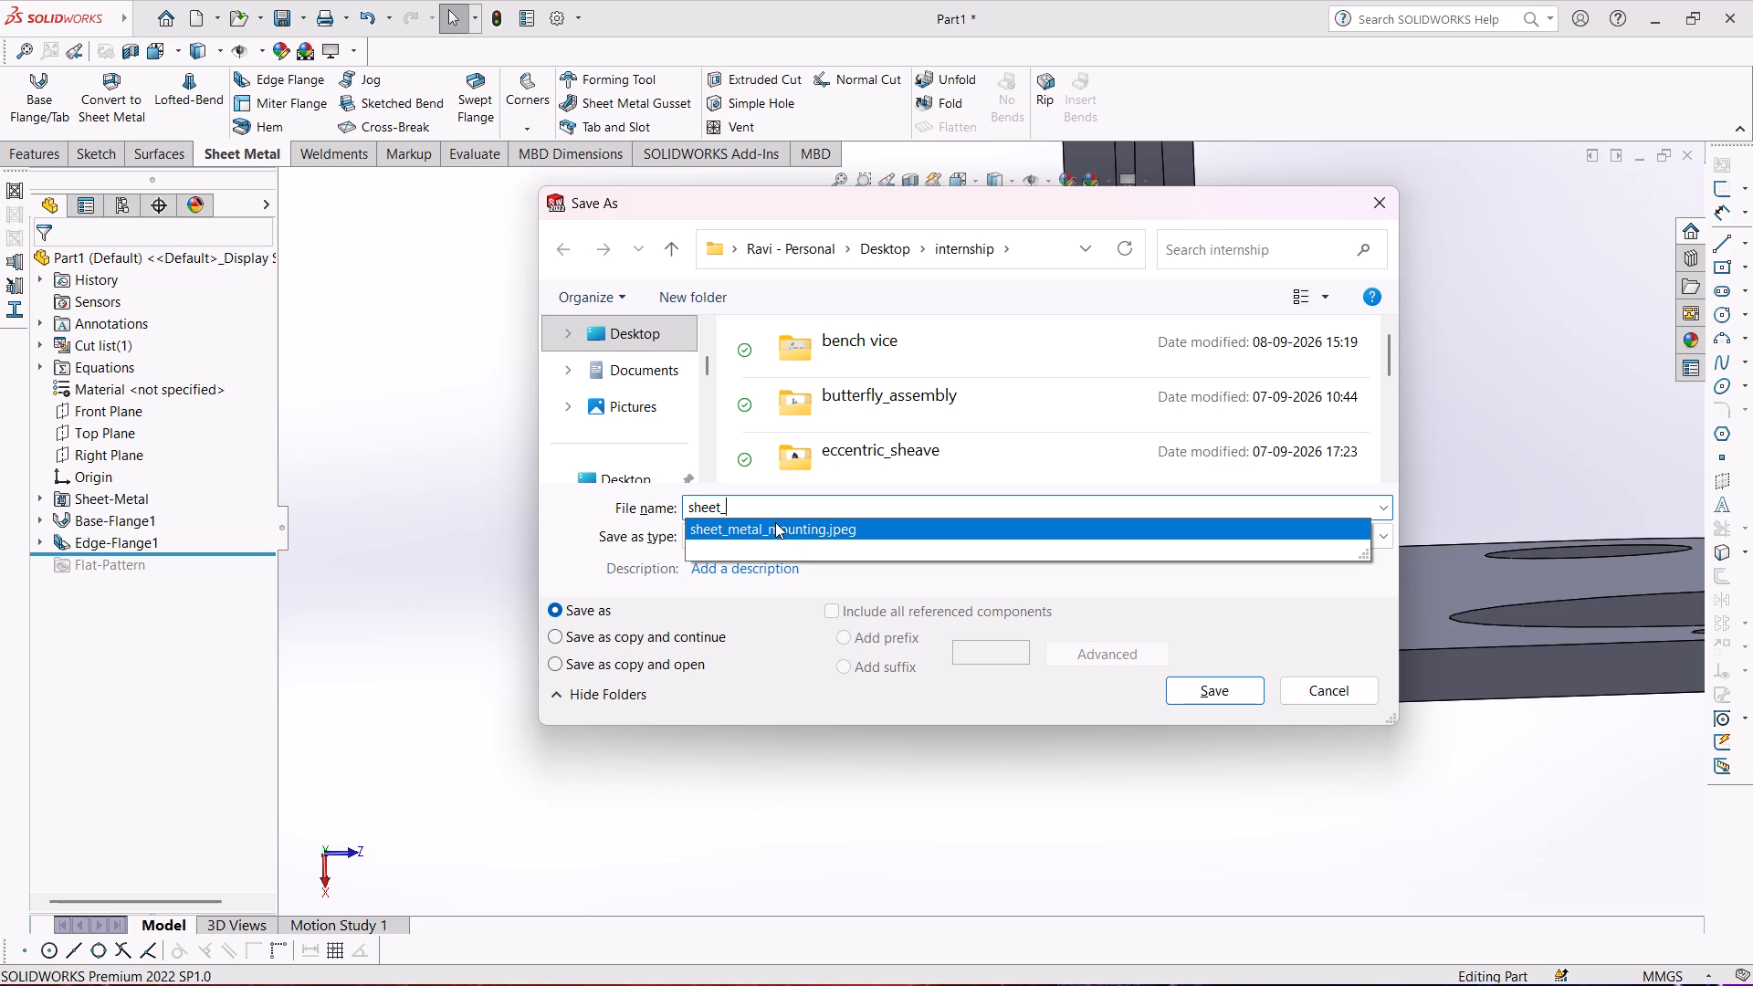
key(BackSpace)
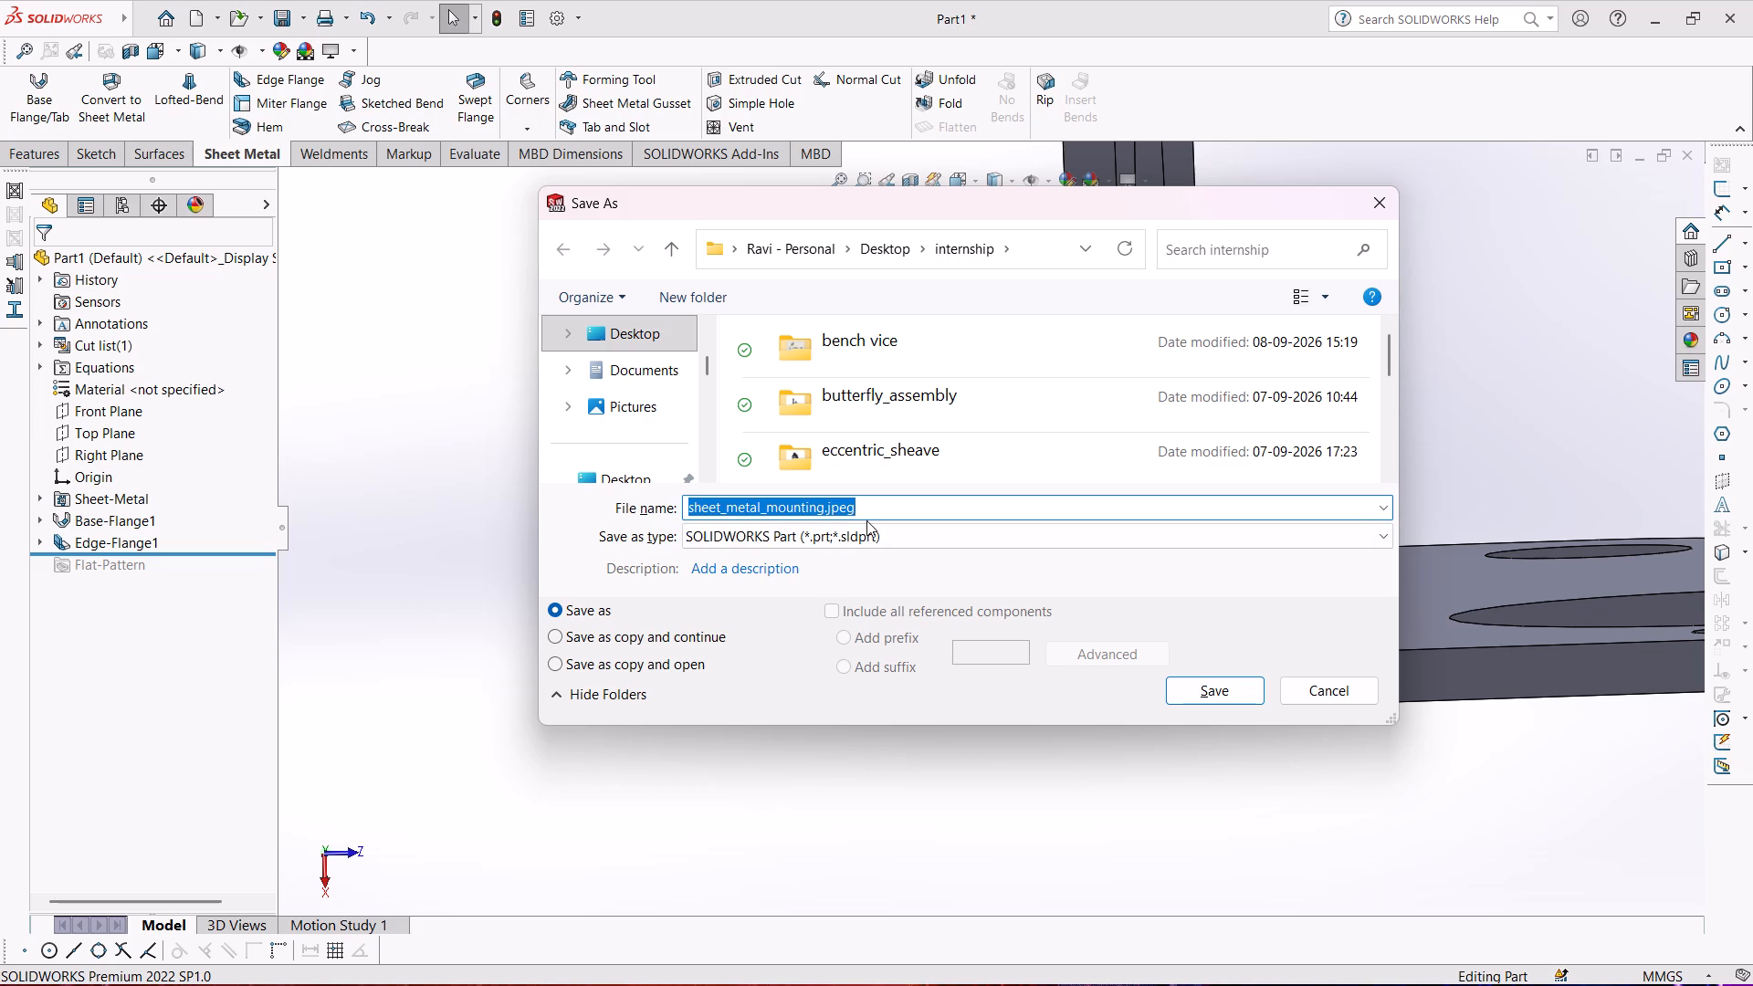
text(shee)
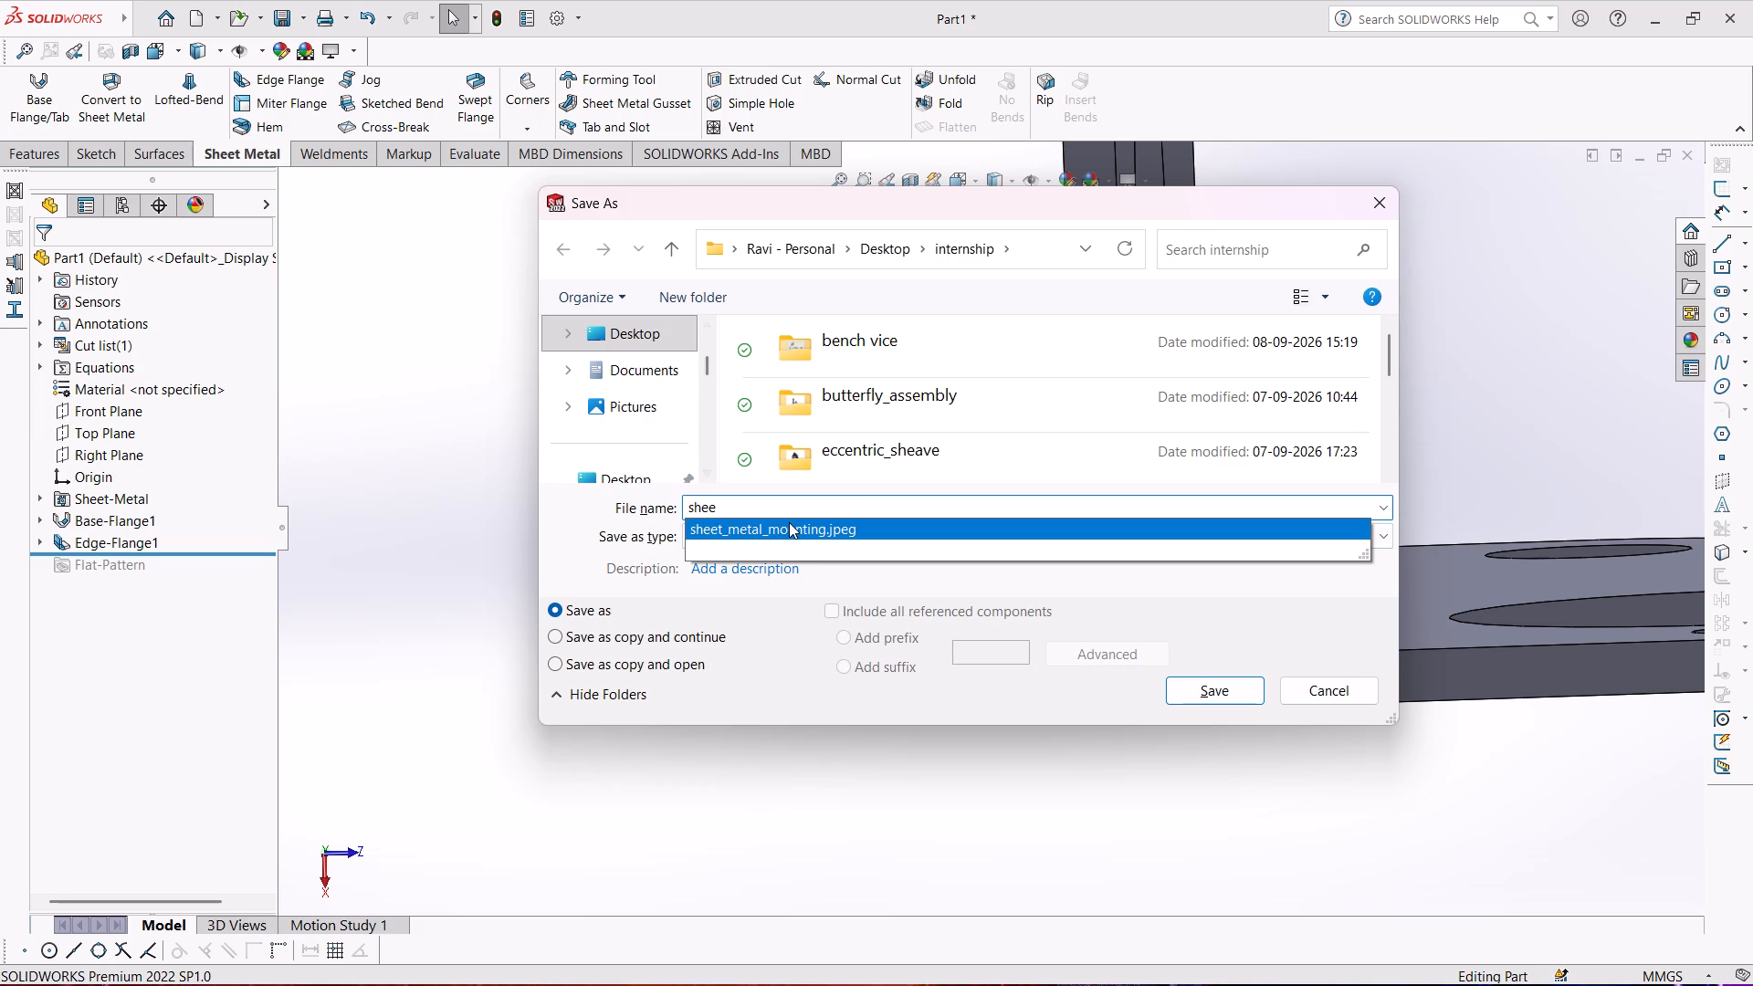
click(789, 522)
click(907, 505)
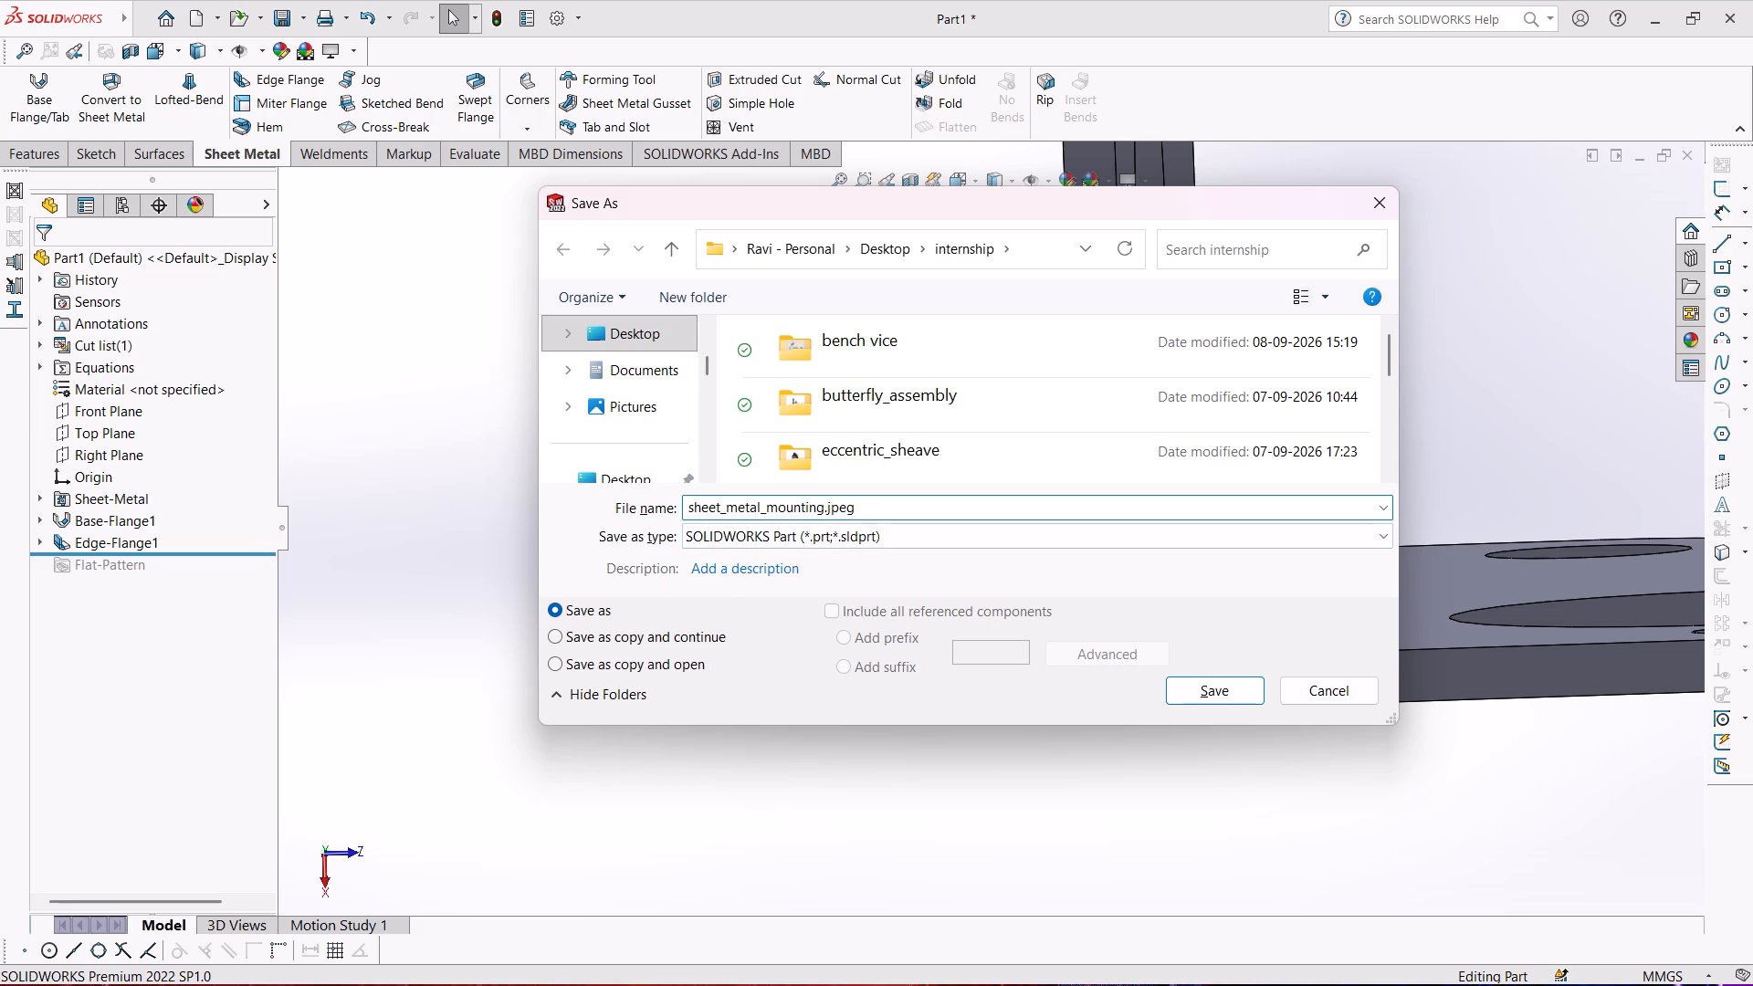
click(872, 506)
key(BackSpace)
key(BackSpace)
key(BackSpace)
key(BackSpace)
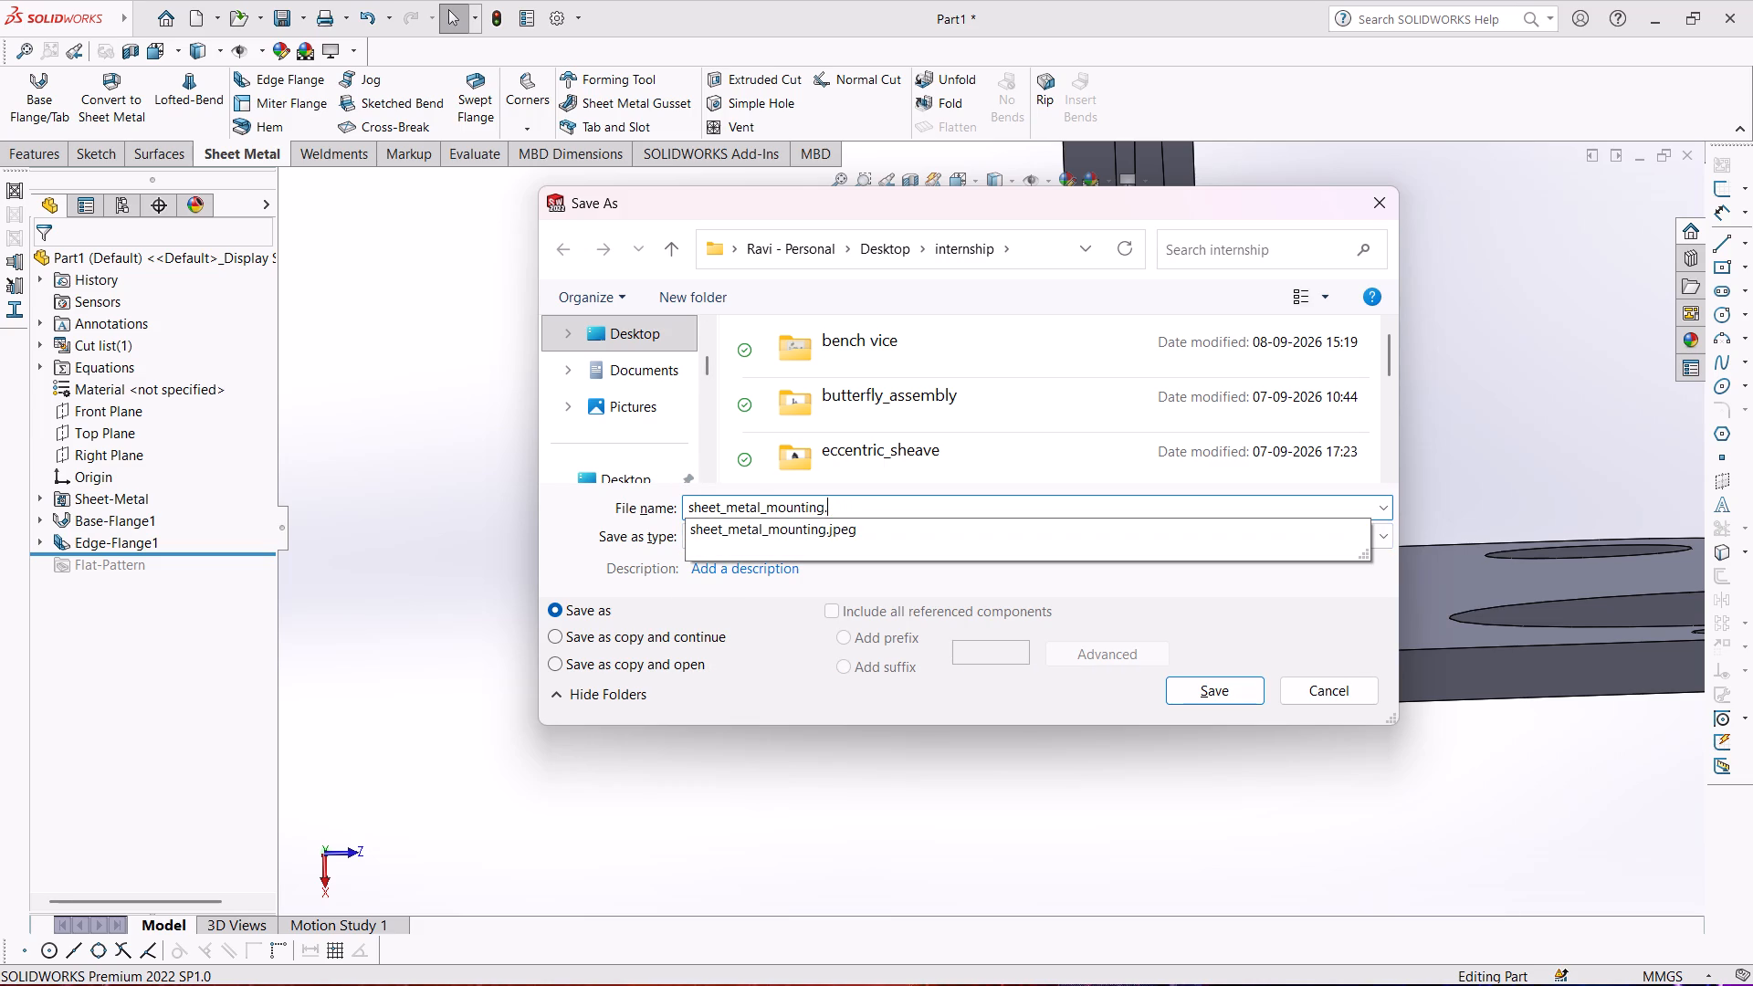
key(BackSpace)
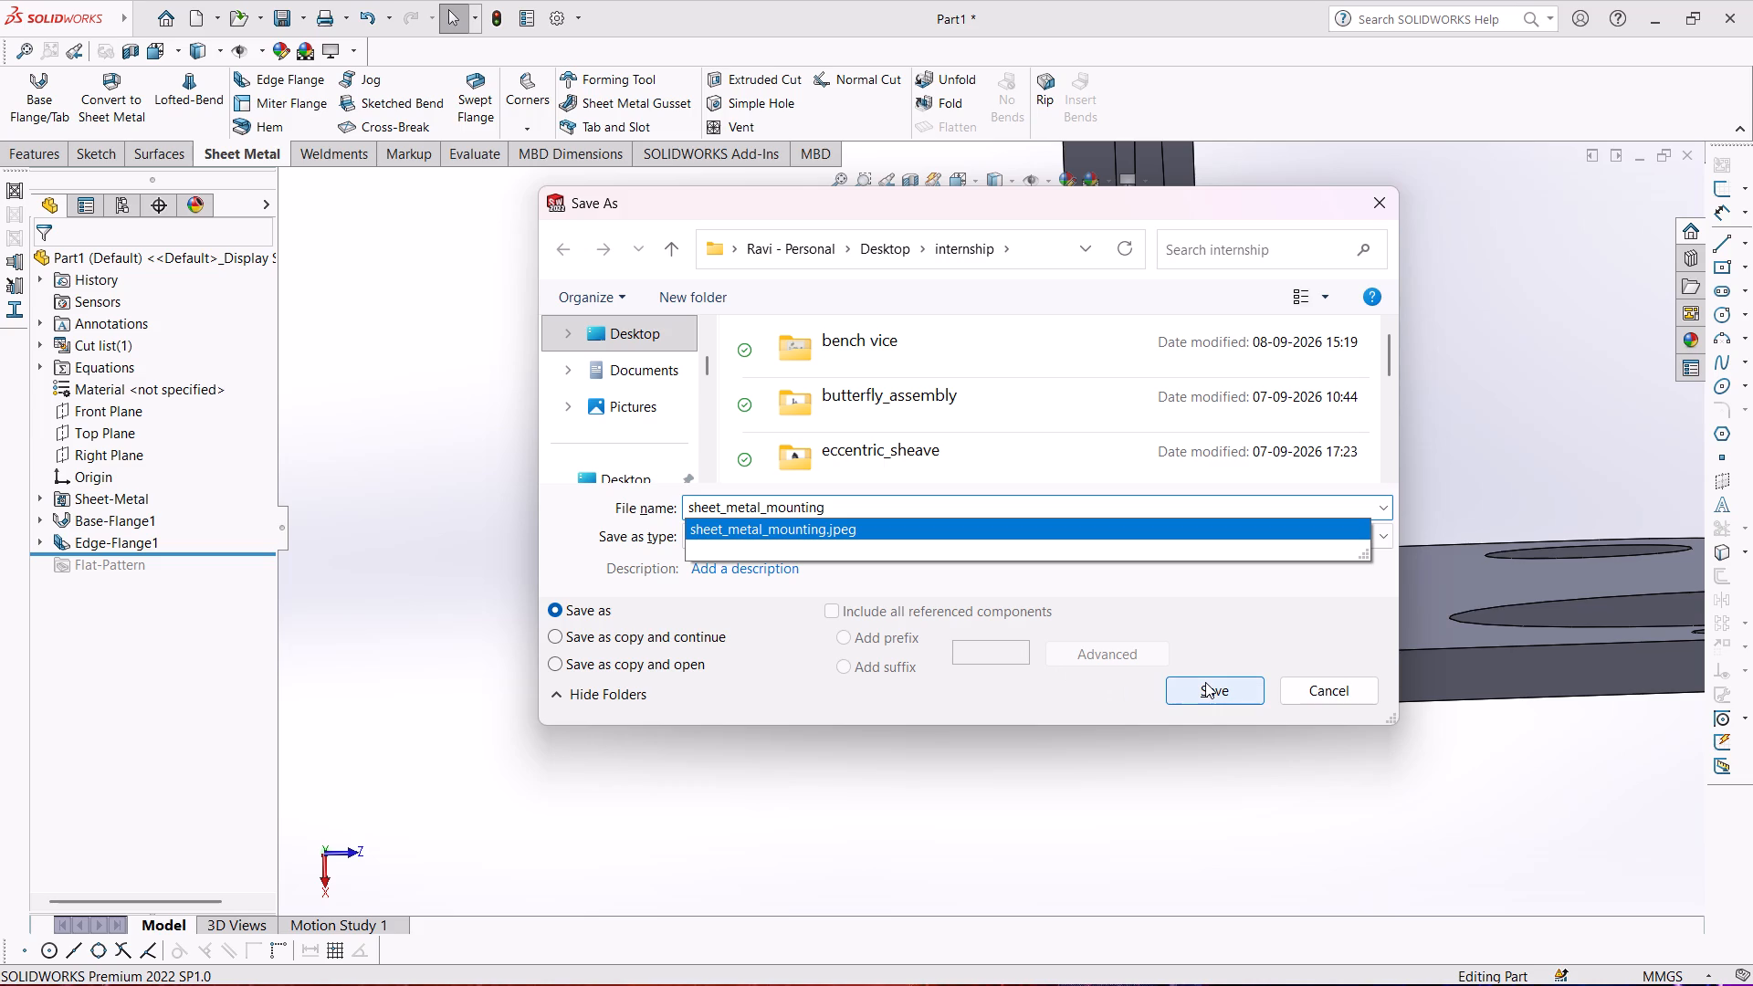
click(1205, 682)
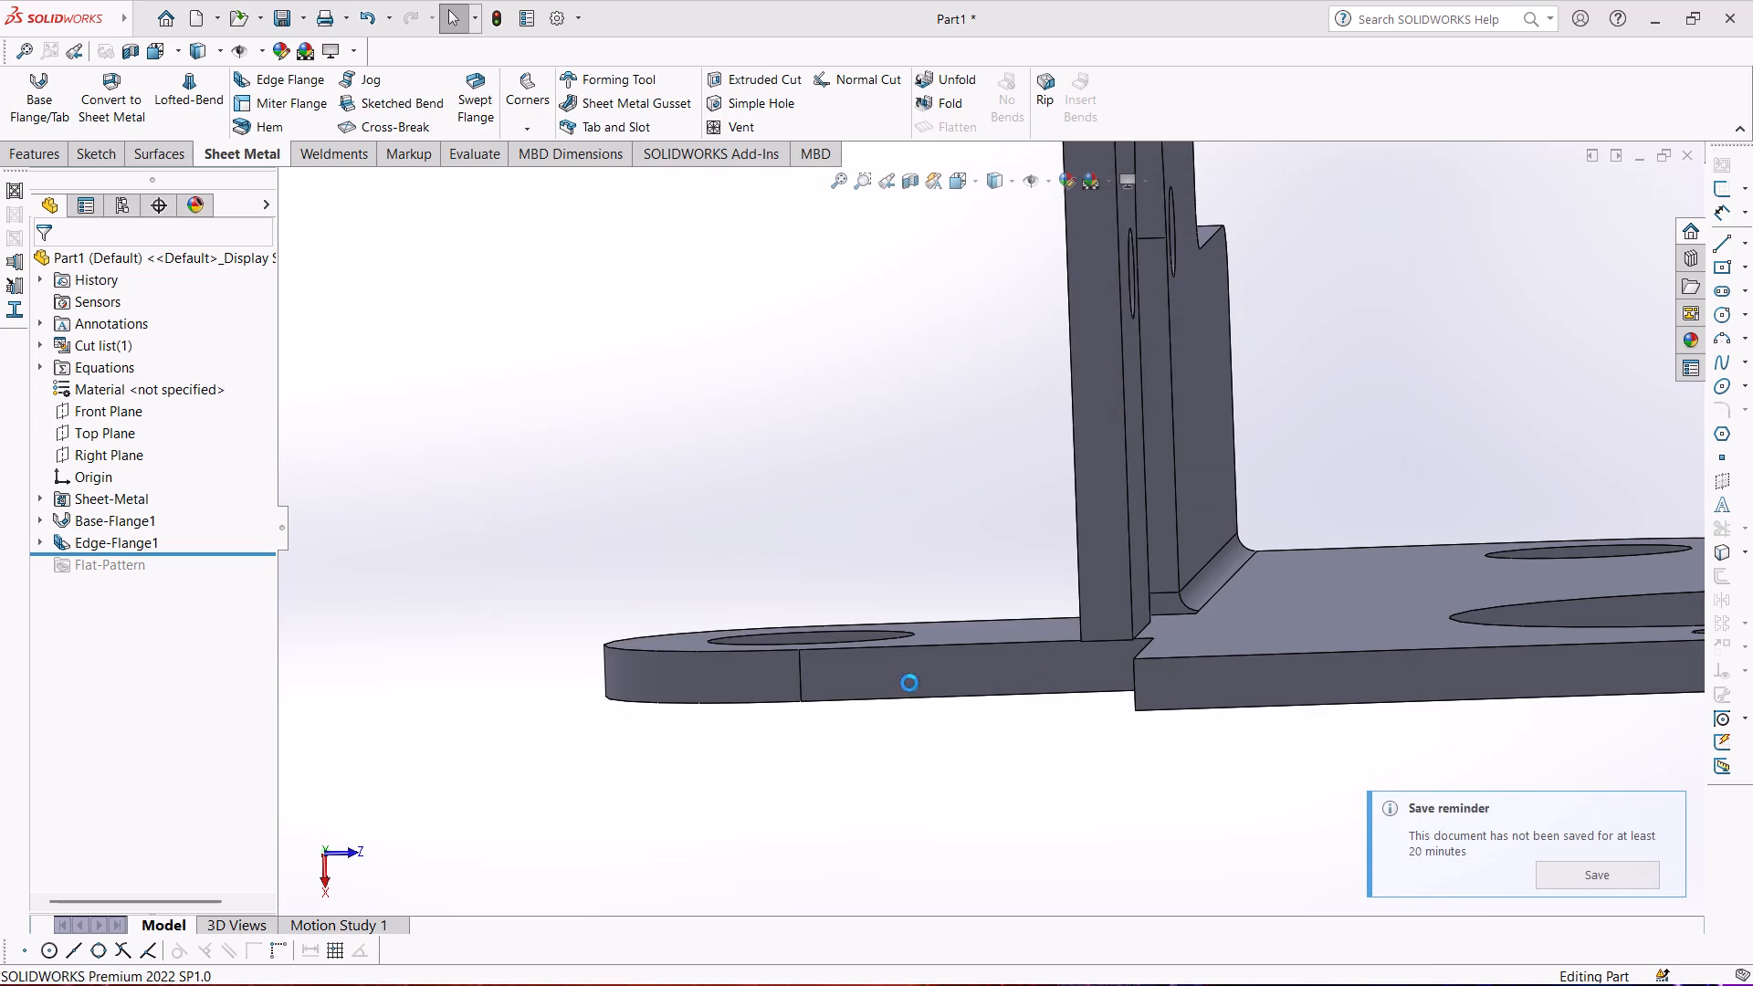
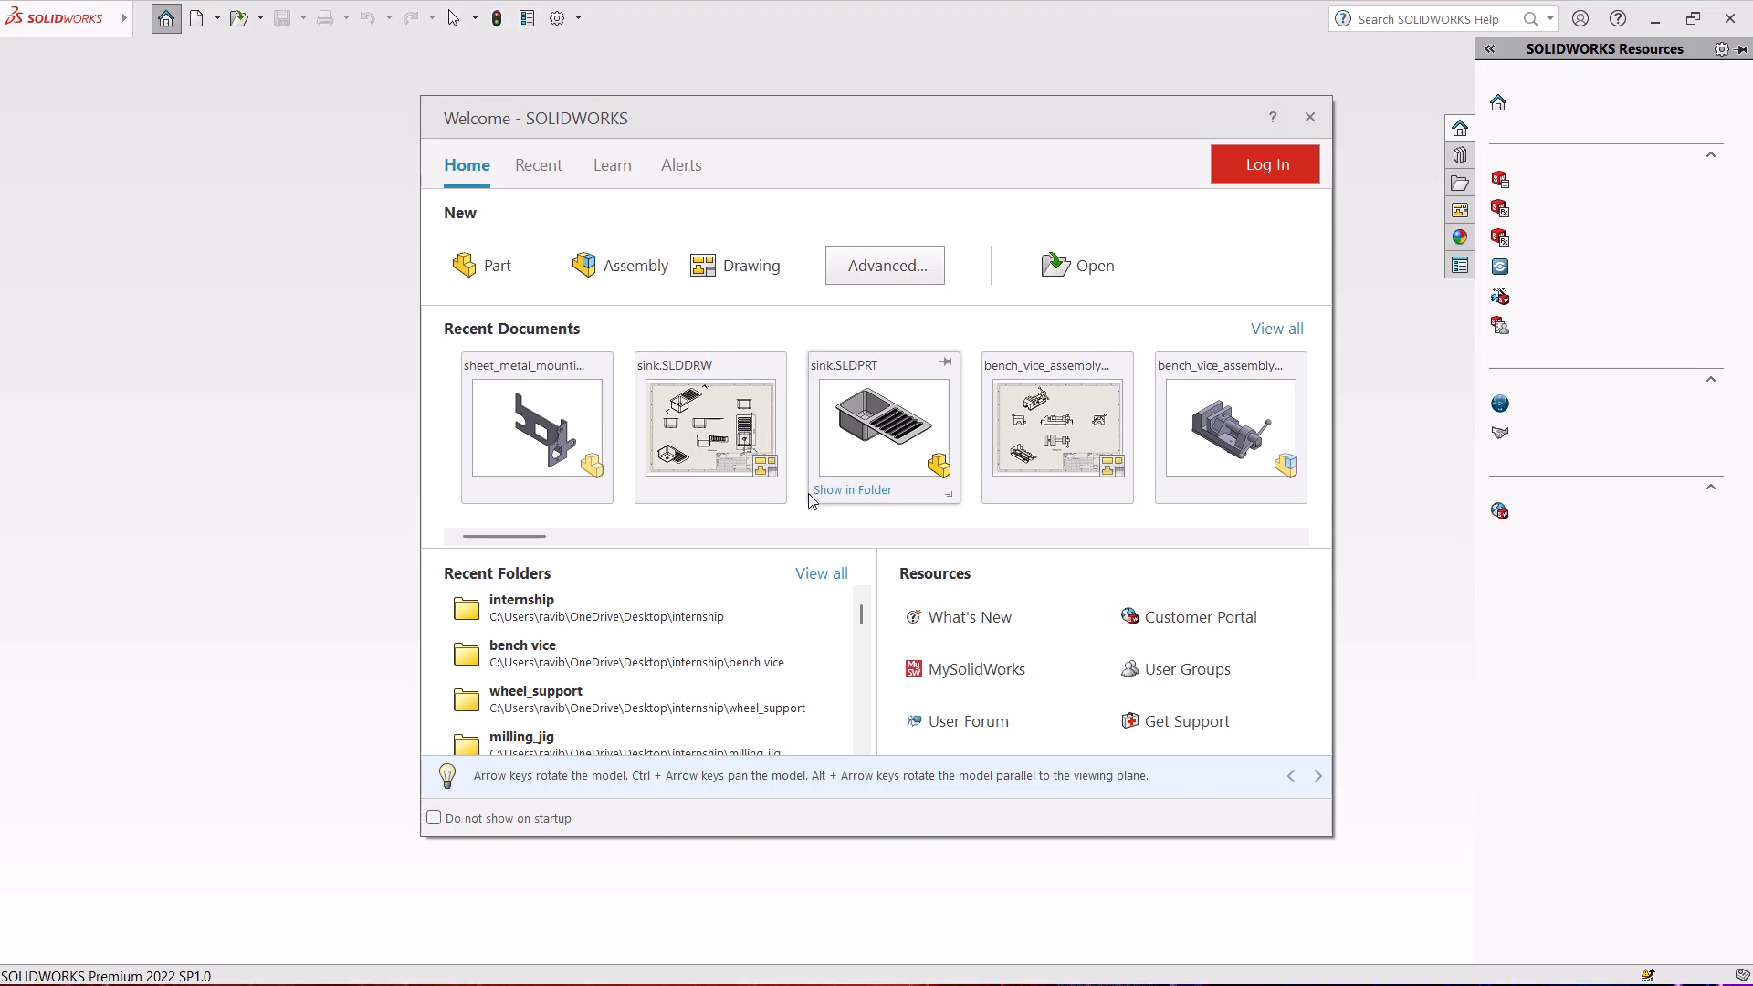
Open the recent part sheet_metal_mounting.
click(529, 424)
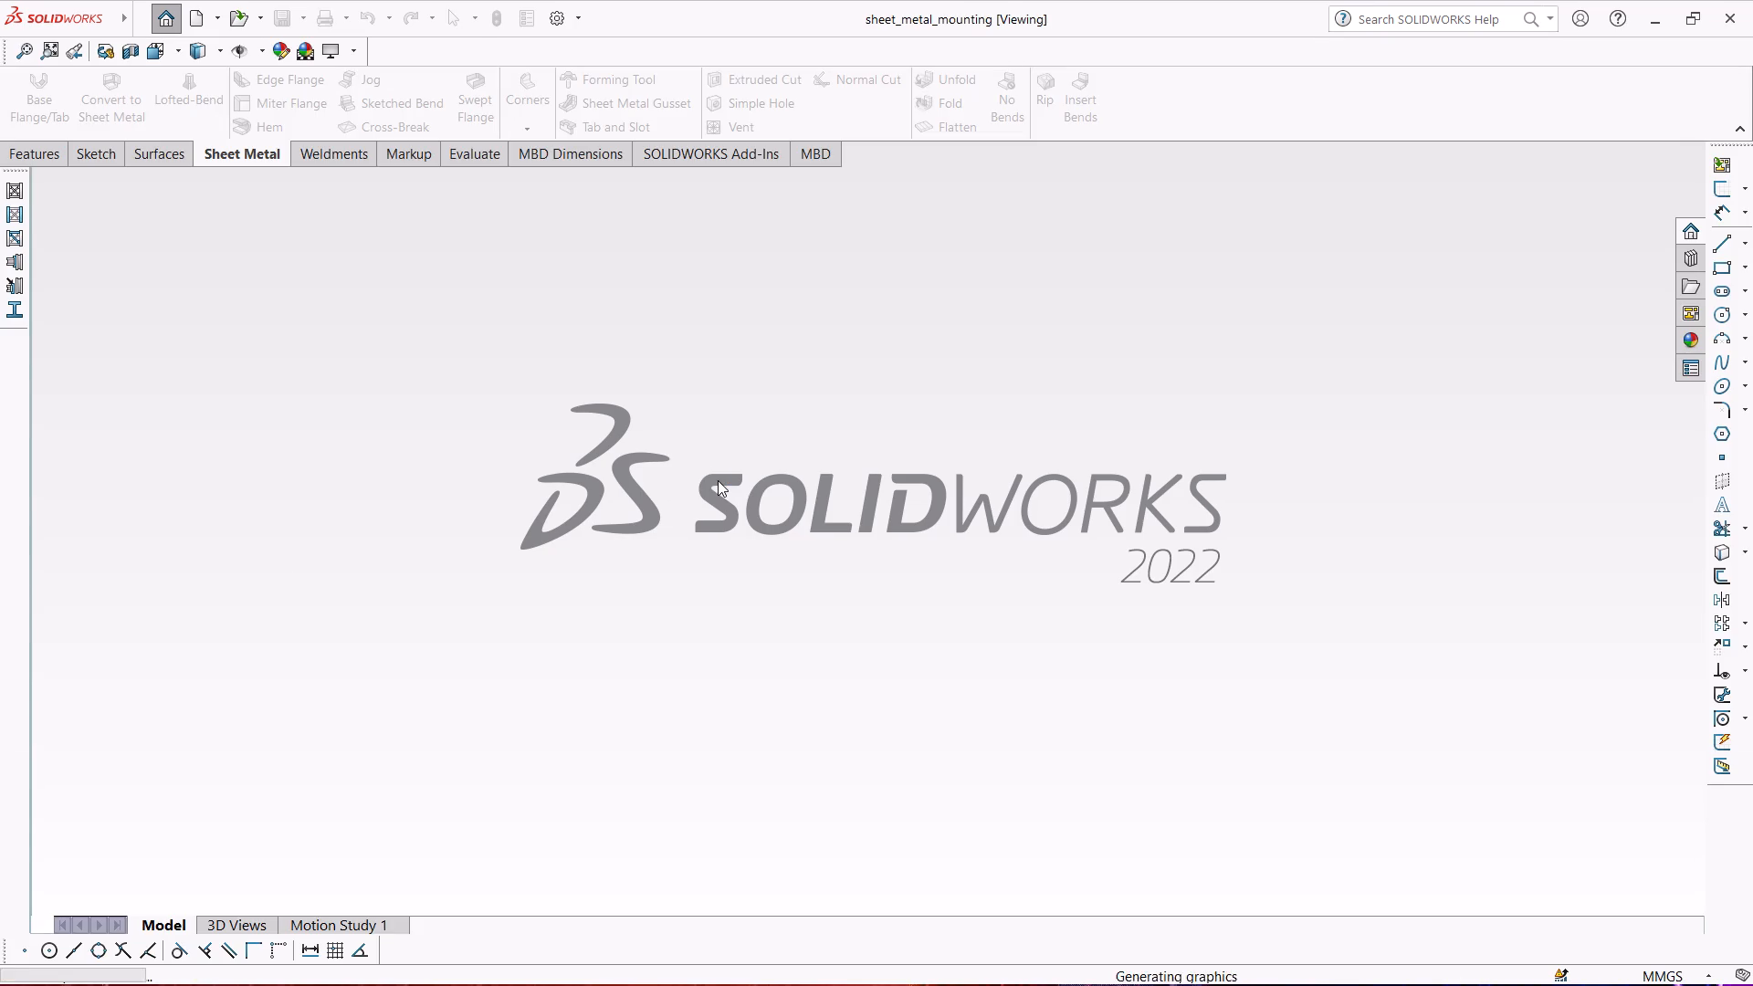
Examine the corner where the base plate's narrow leg meets the edge flange, including the gap beside the bend.
scroll(988, 545, up, 3)
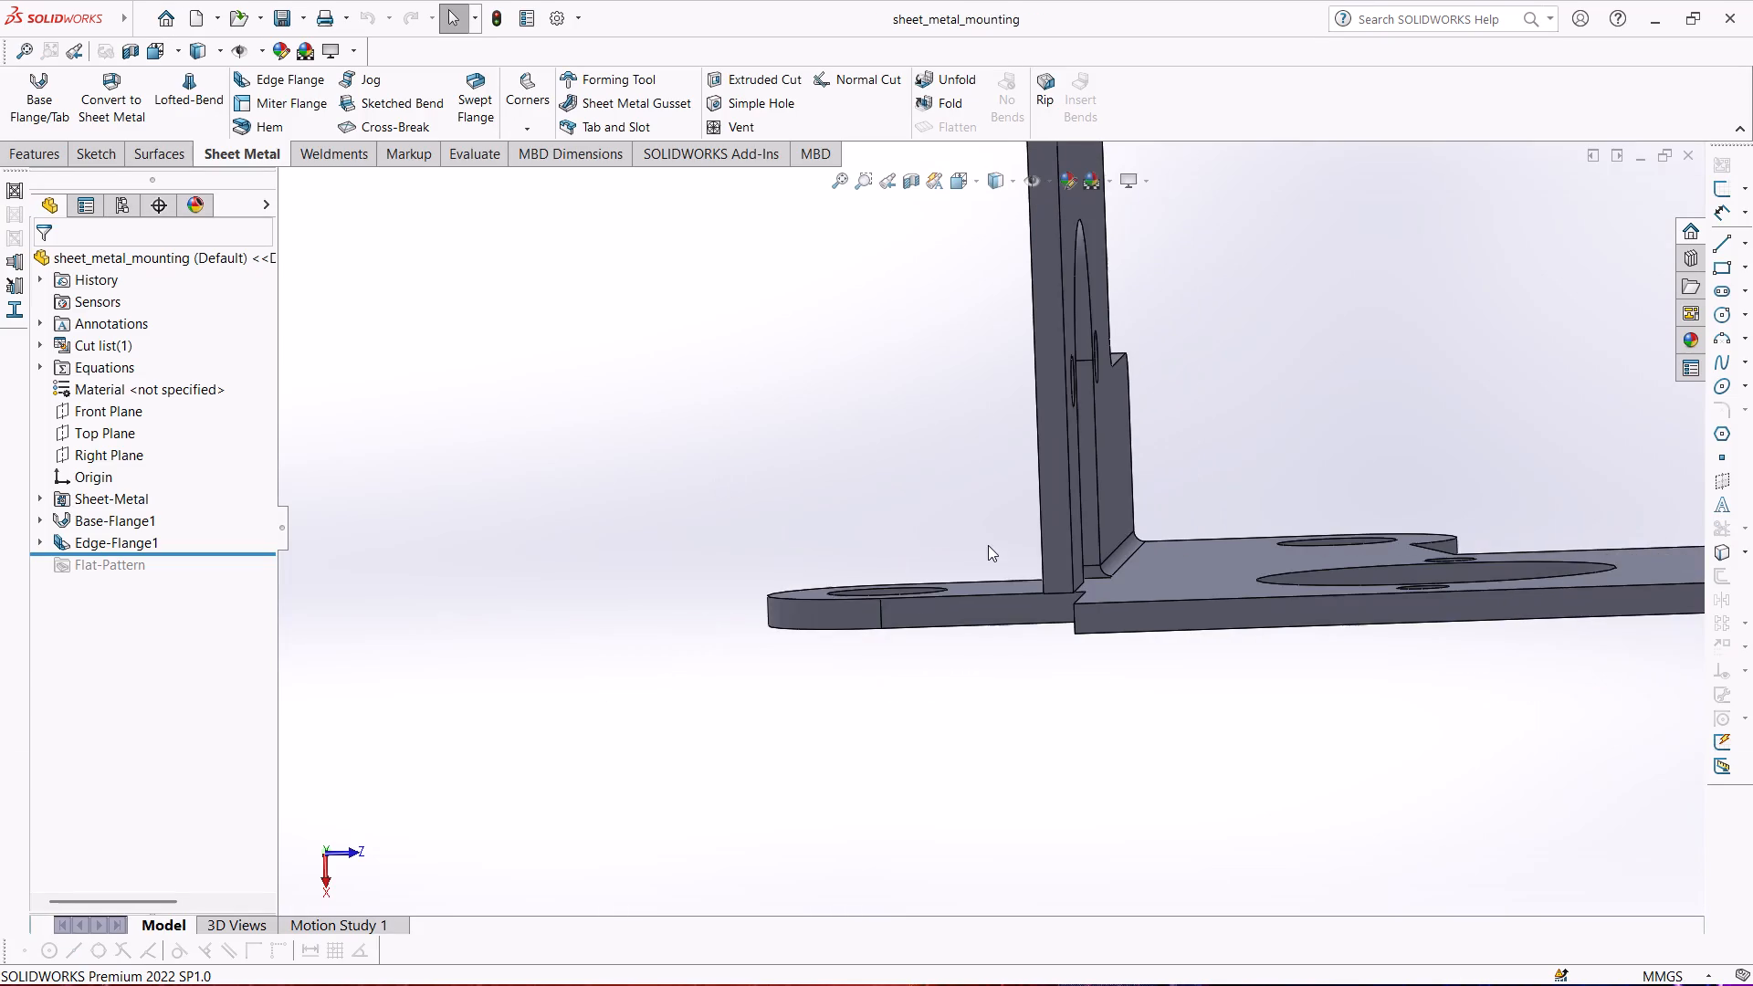
scroll(997, 487, up, 4)
middle_drag(1105, 459, 704, 688)
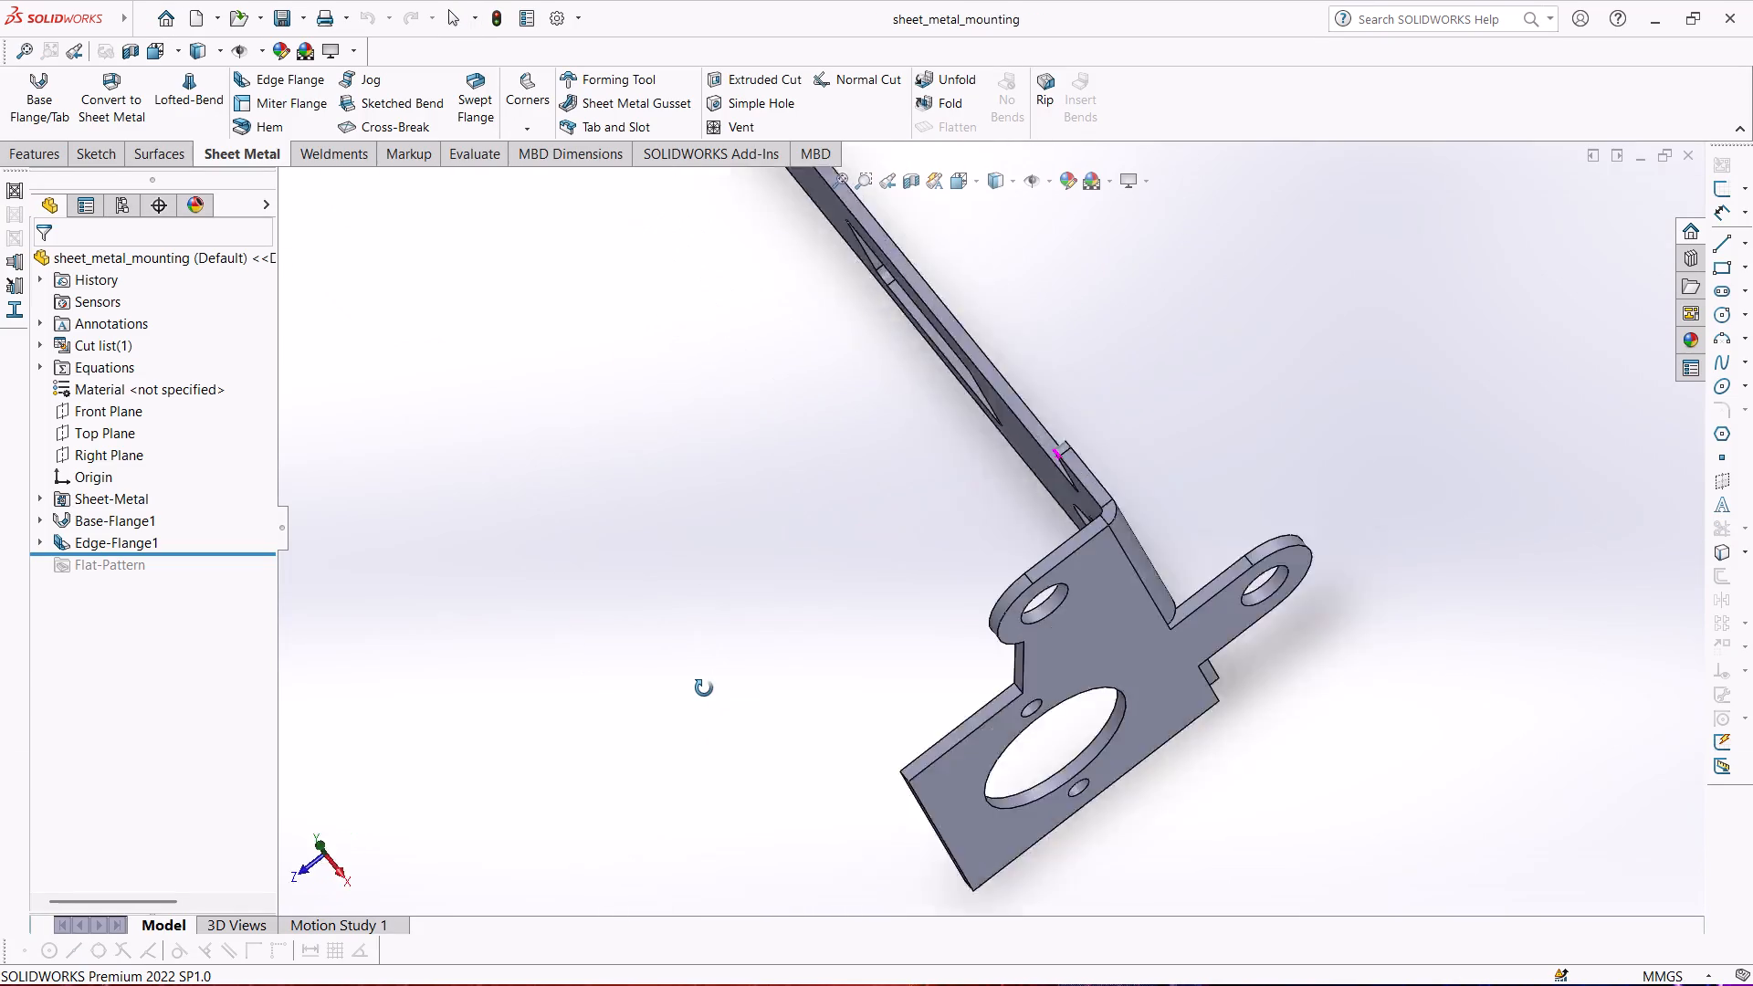
middle_drag(704, 688, 841, 267)
scroll(870, 562, up, 3)
scroll(1089, 643, down, 6)
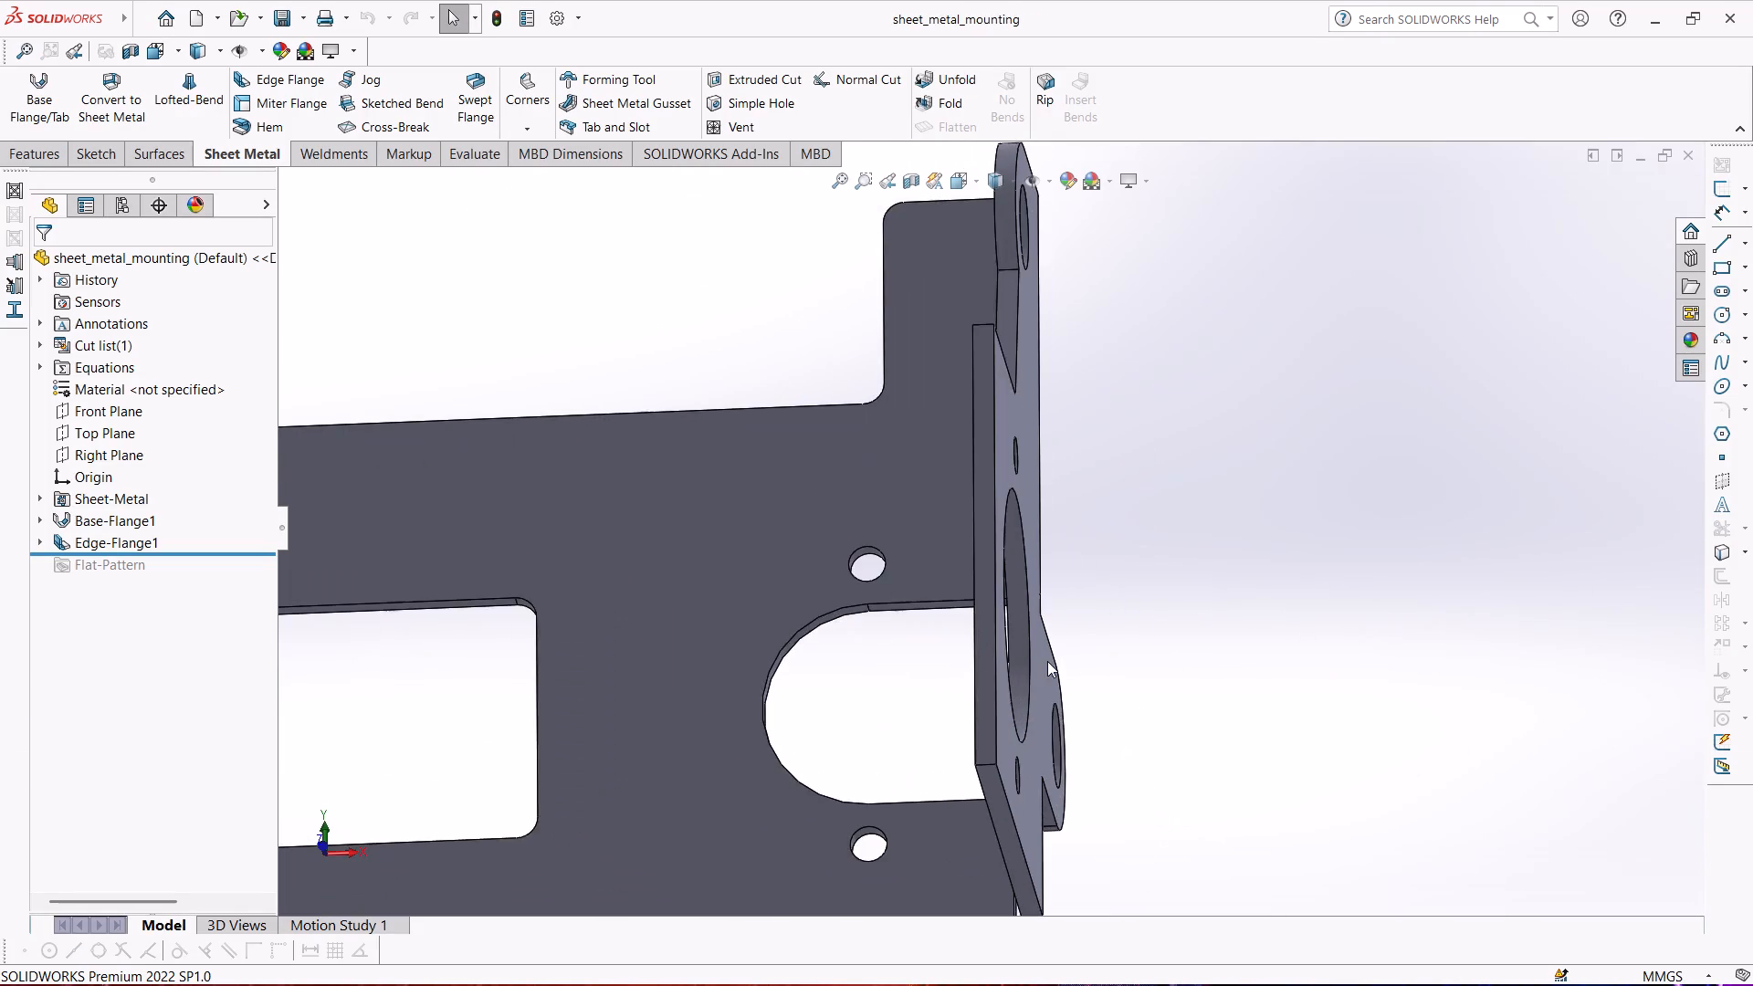
middle_drag(856, 688, 925, 503)
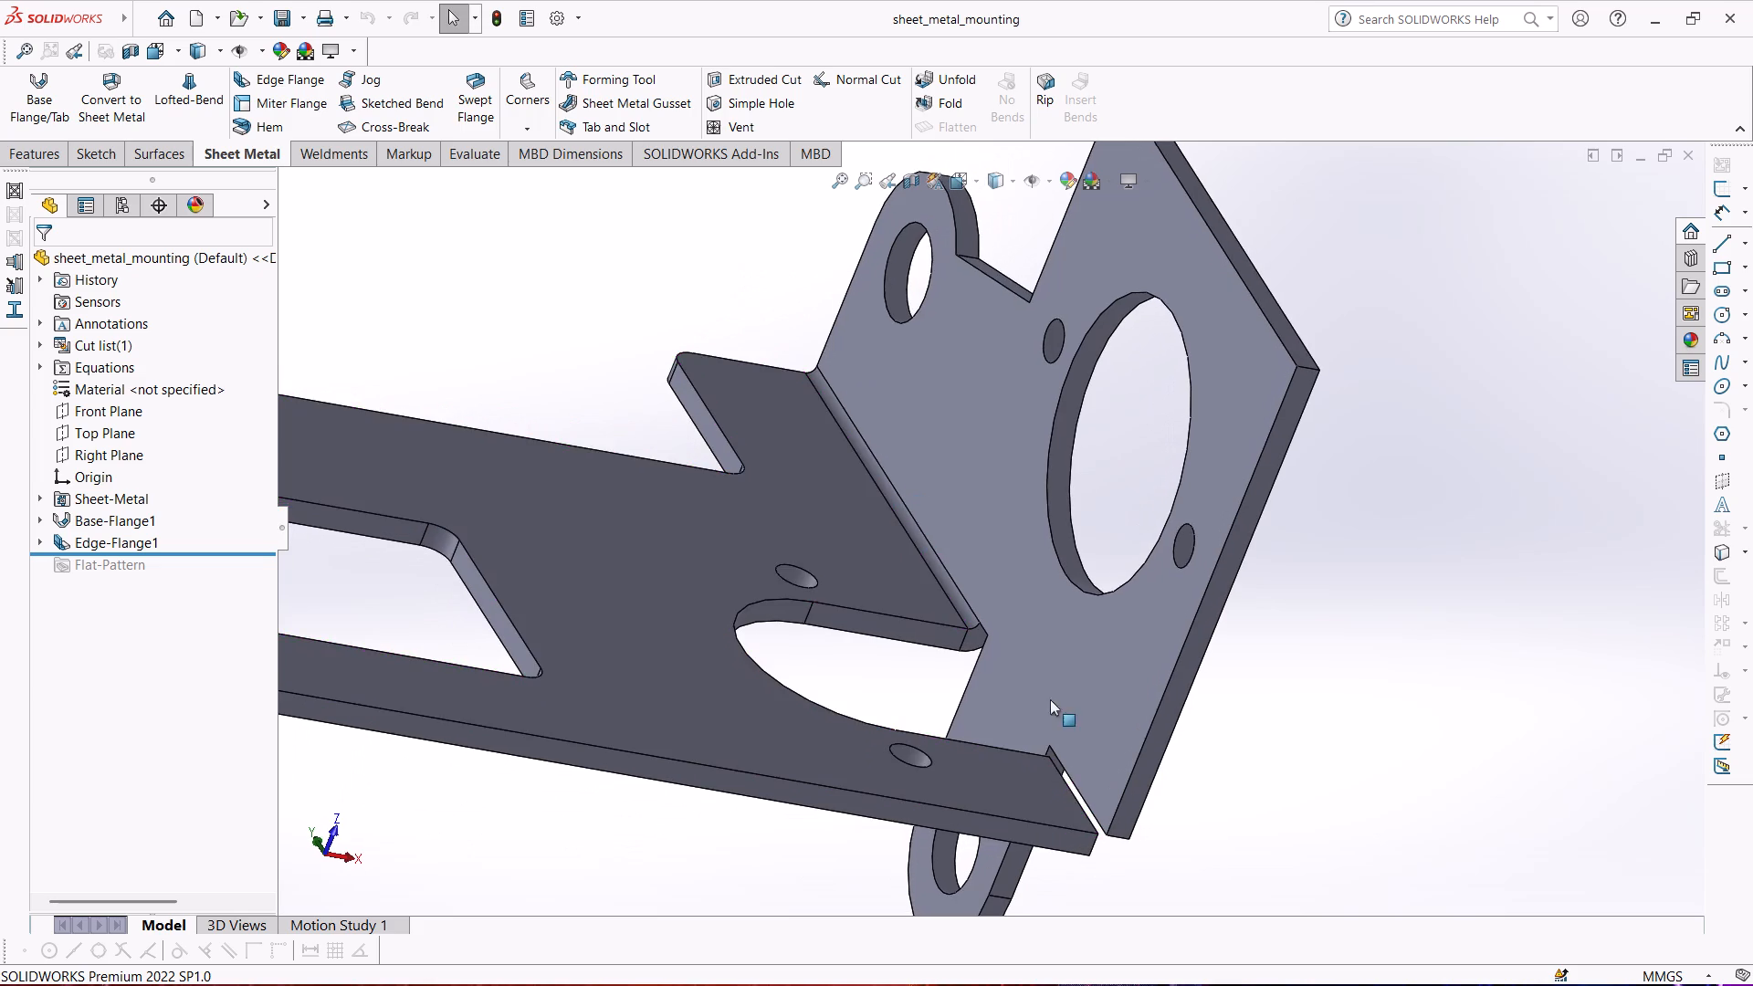
scroll(1059, 711, down, 4)
middle_drag(955, 736, 916, 626)
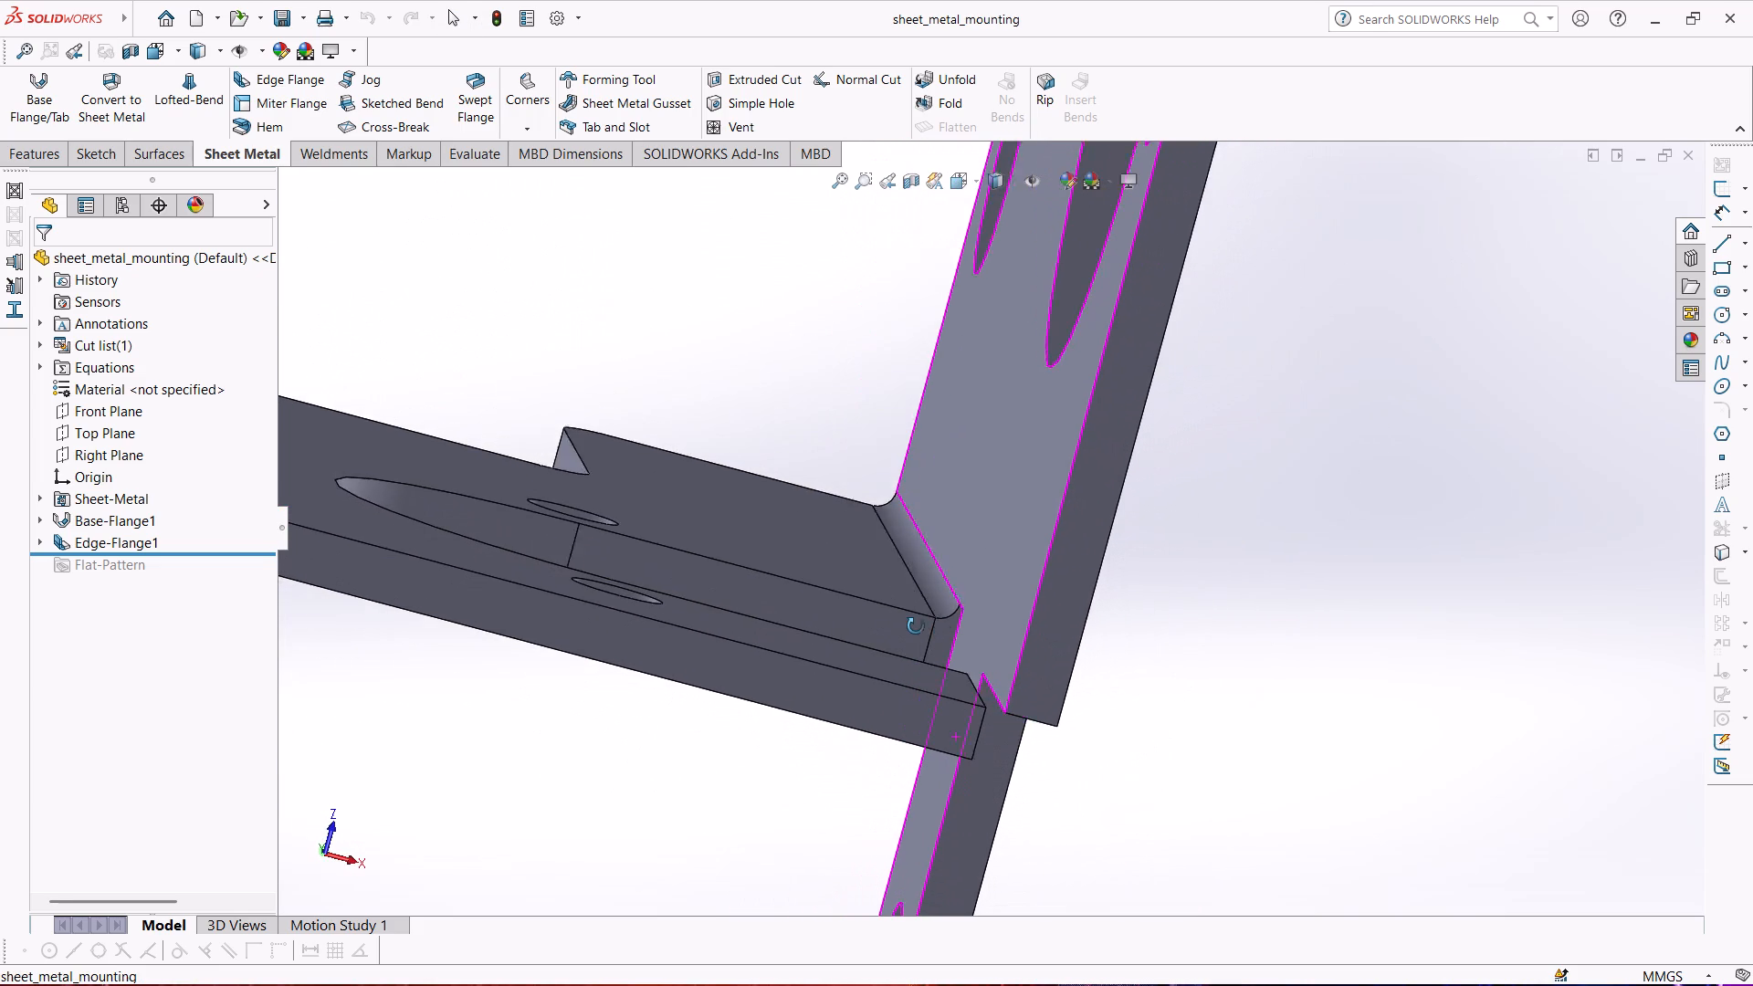
middle_drag(916, 626, 925, 650)
middle_drag(912, 650, 908, 648)
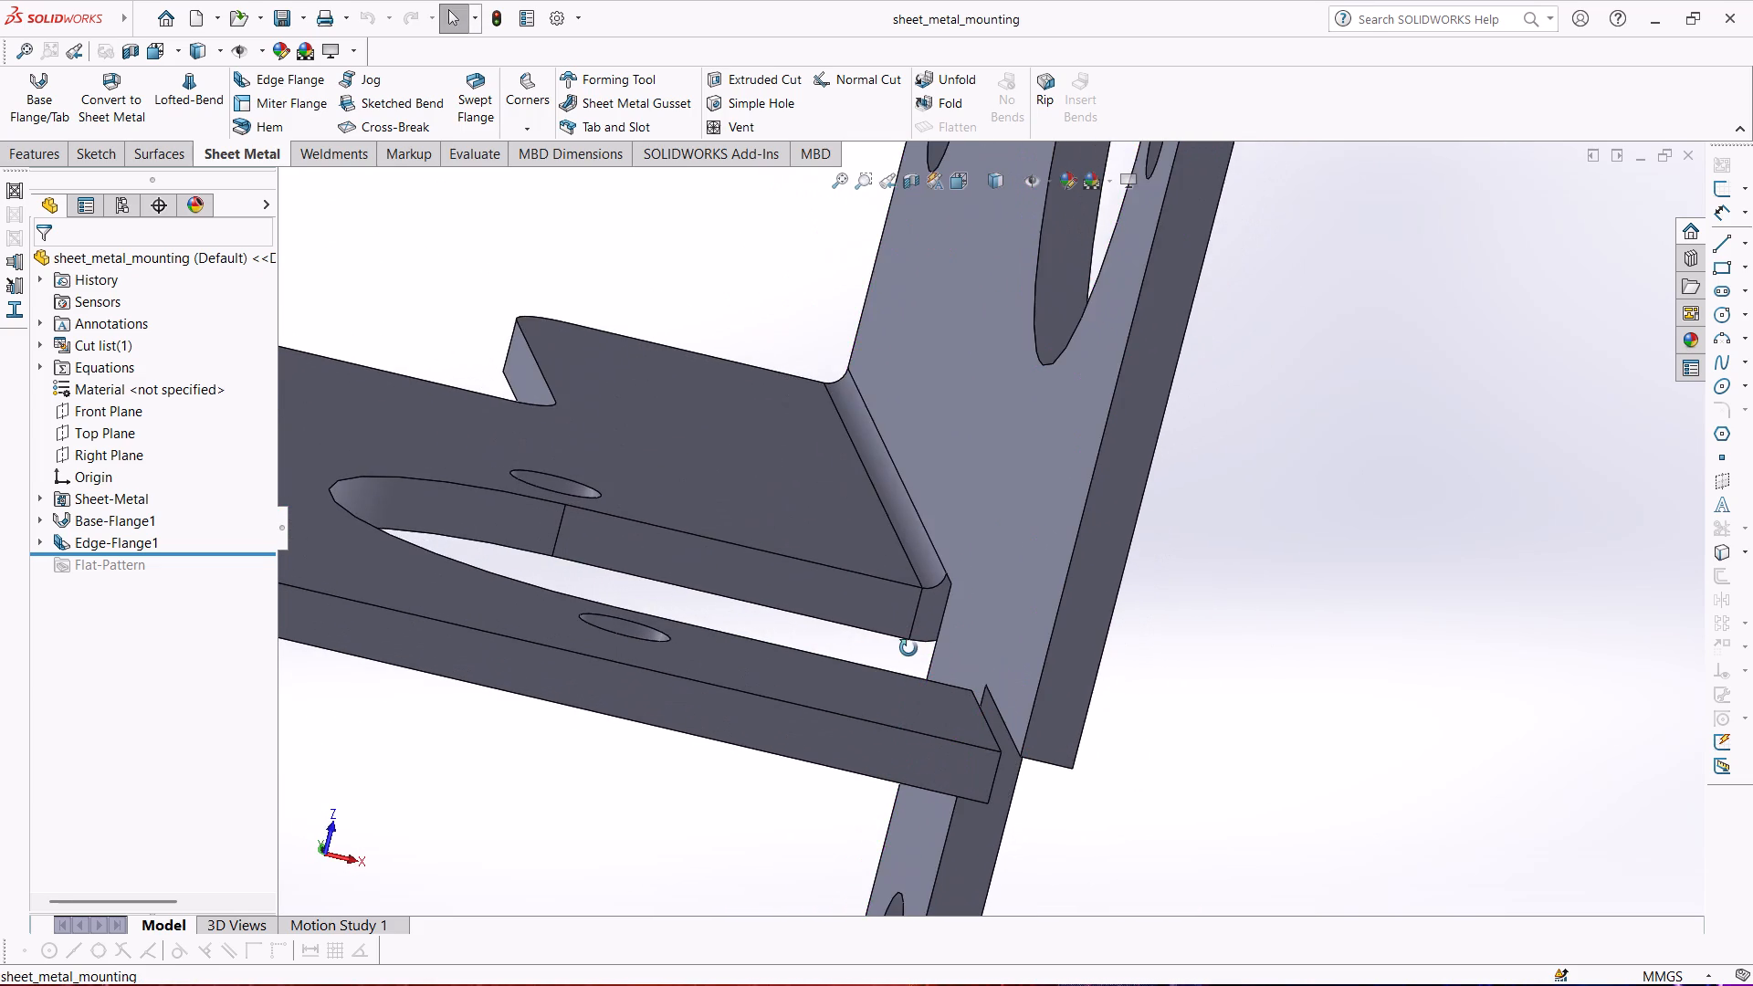
middle_drag(908, 648, 900, 623)
scroll(912, 644, down, 4)
middle_drag(893, 638, 918, 651)
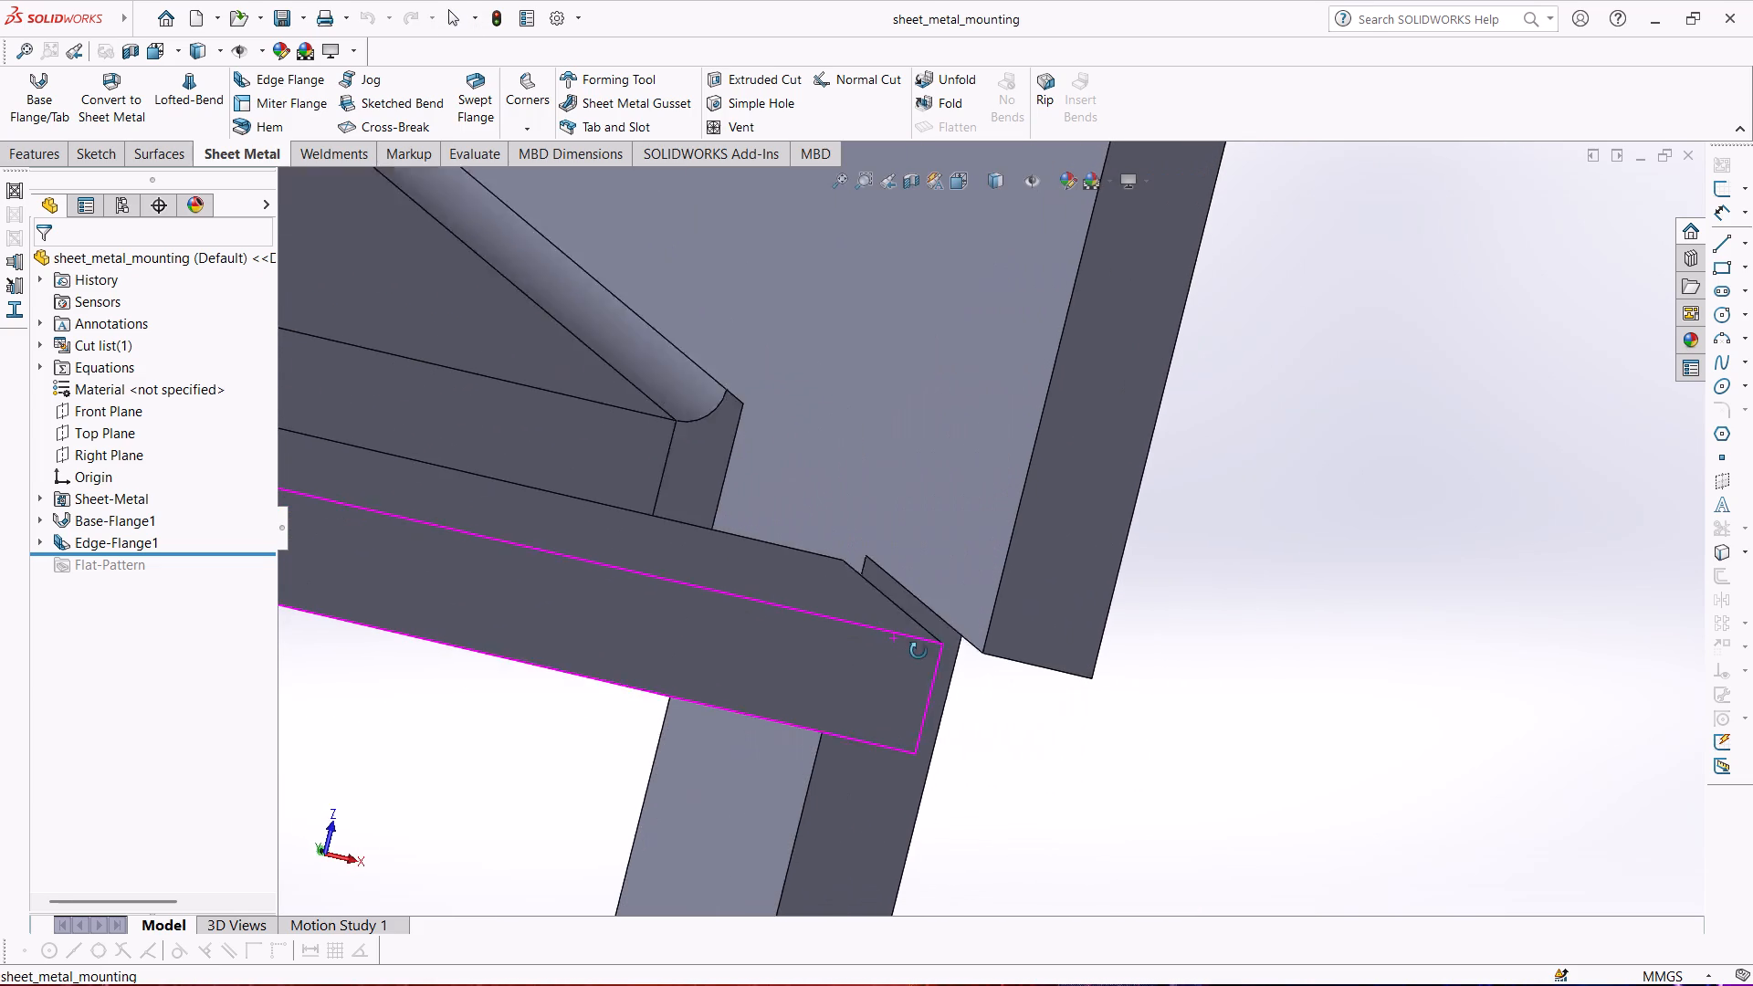
middle_drag(918, 651, 875, 629)
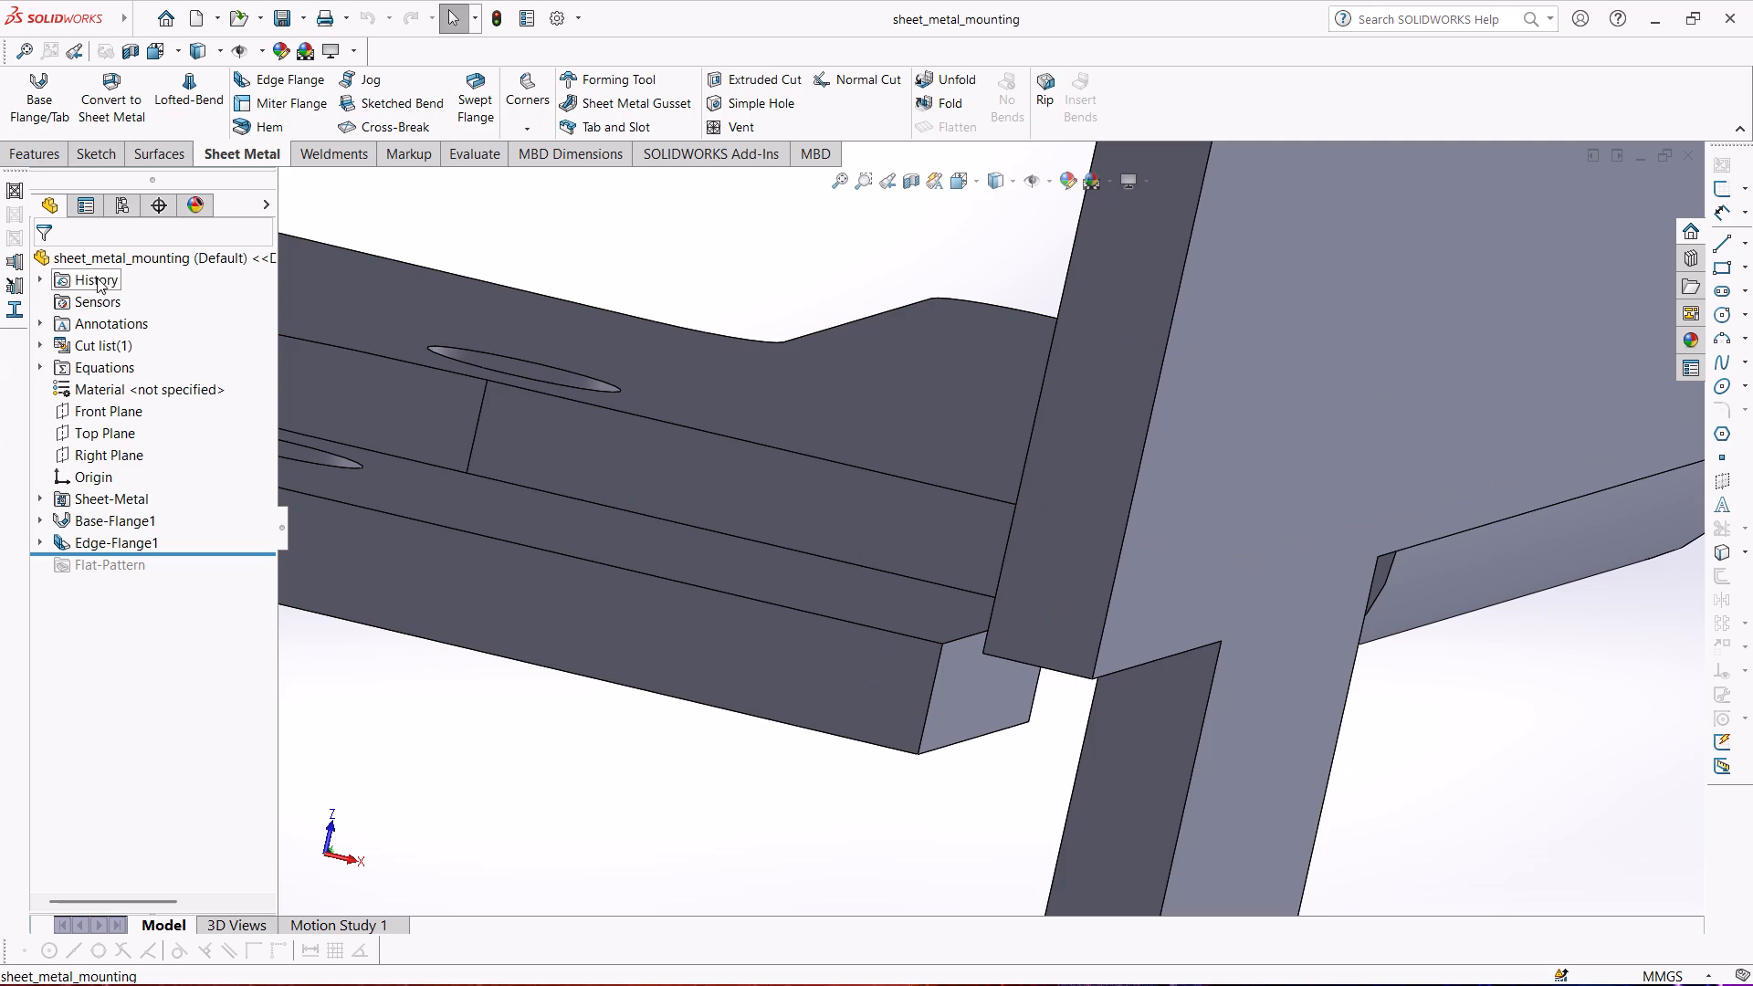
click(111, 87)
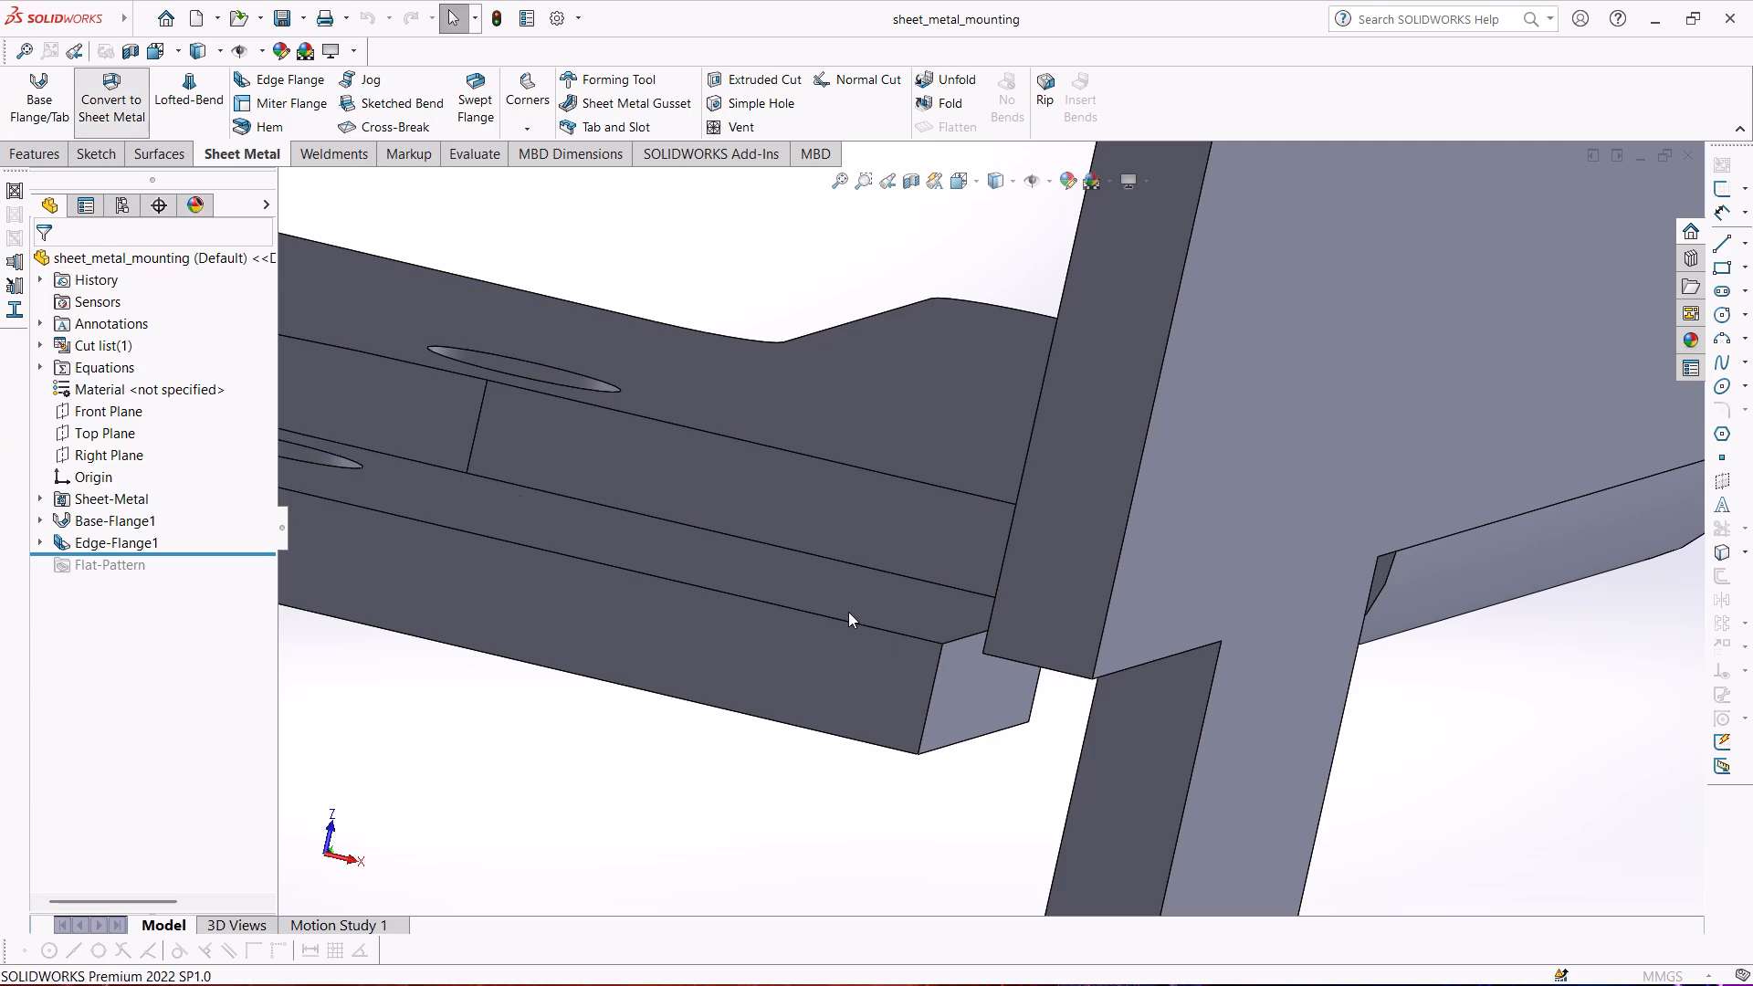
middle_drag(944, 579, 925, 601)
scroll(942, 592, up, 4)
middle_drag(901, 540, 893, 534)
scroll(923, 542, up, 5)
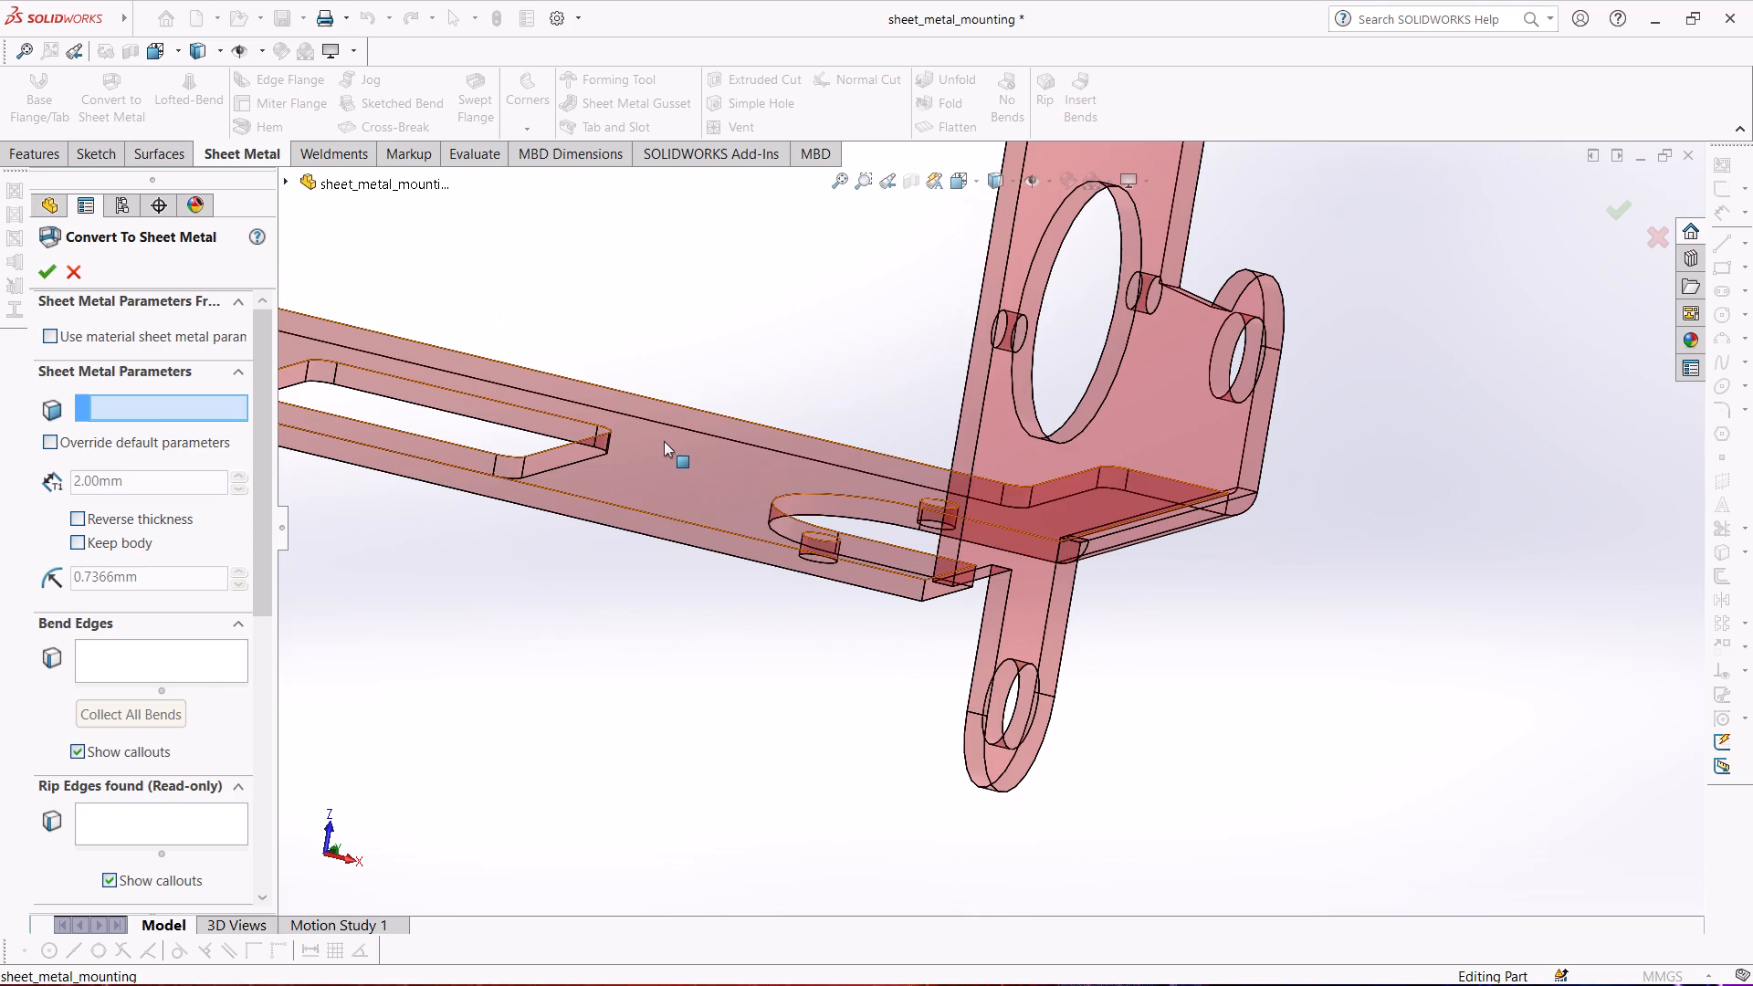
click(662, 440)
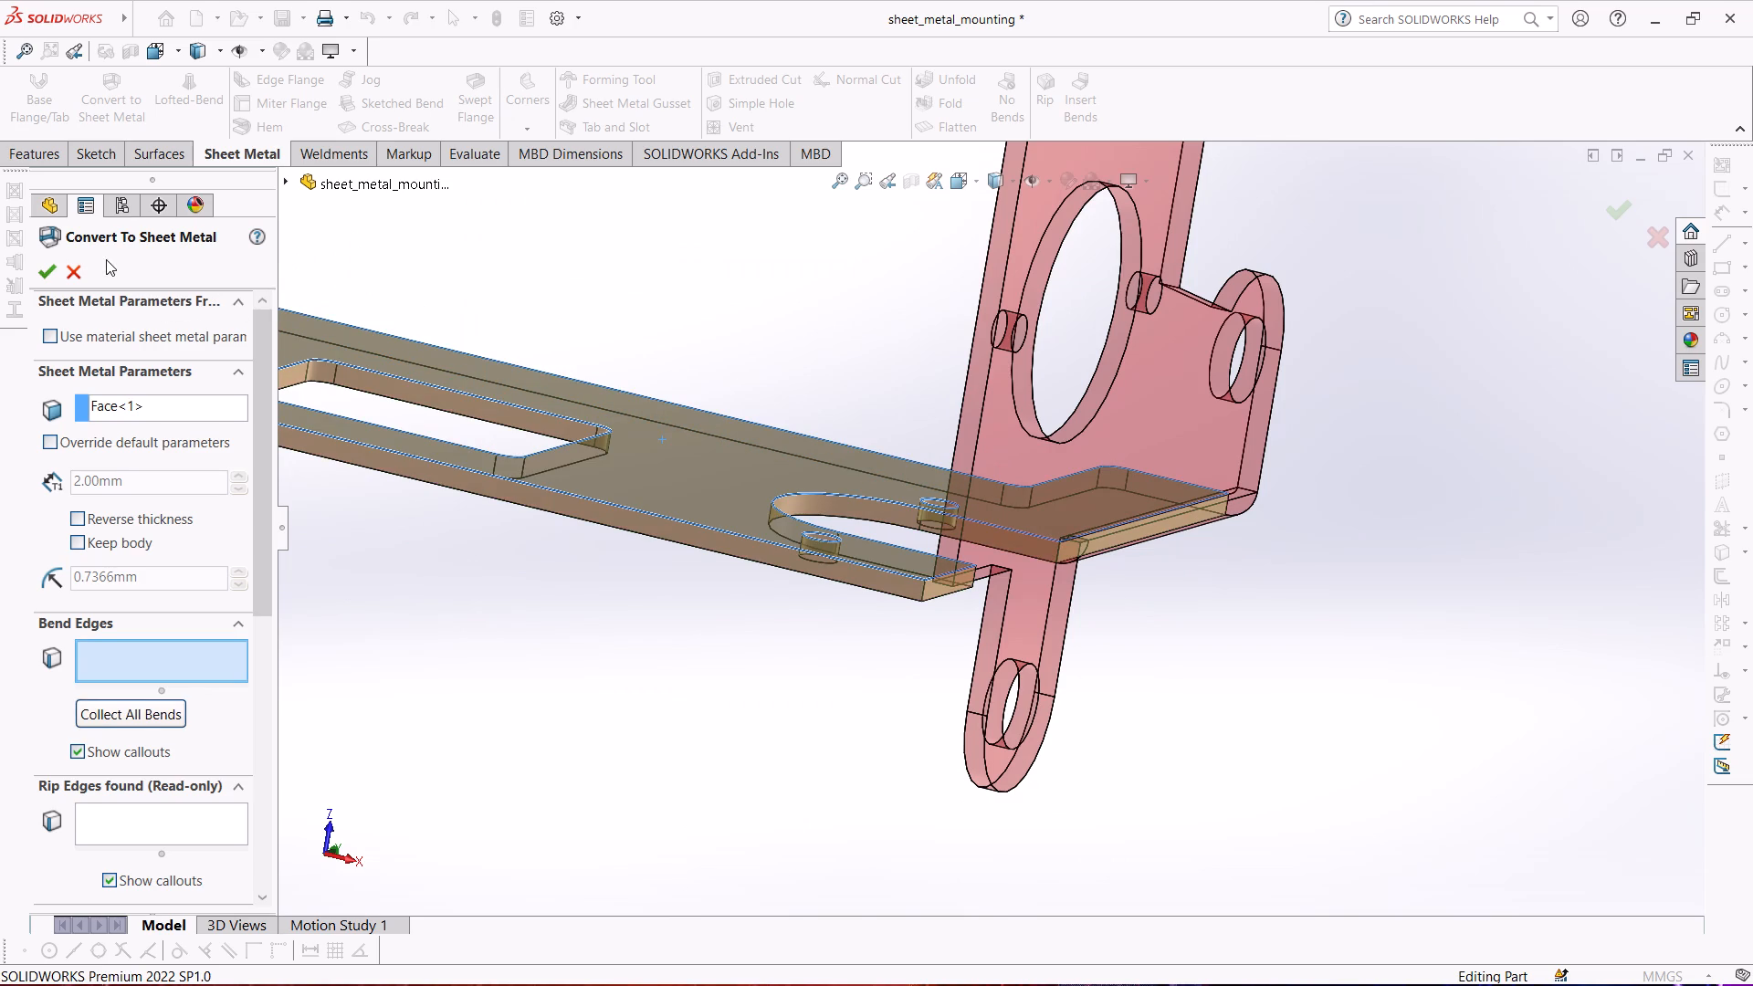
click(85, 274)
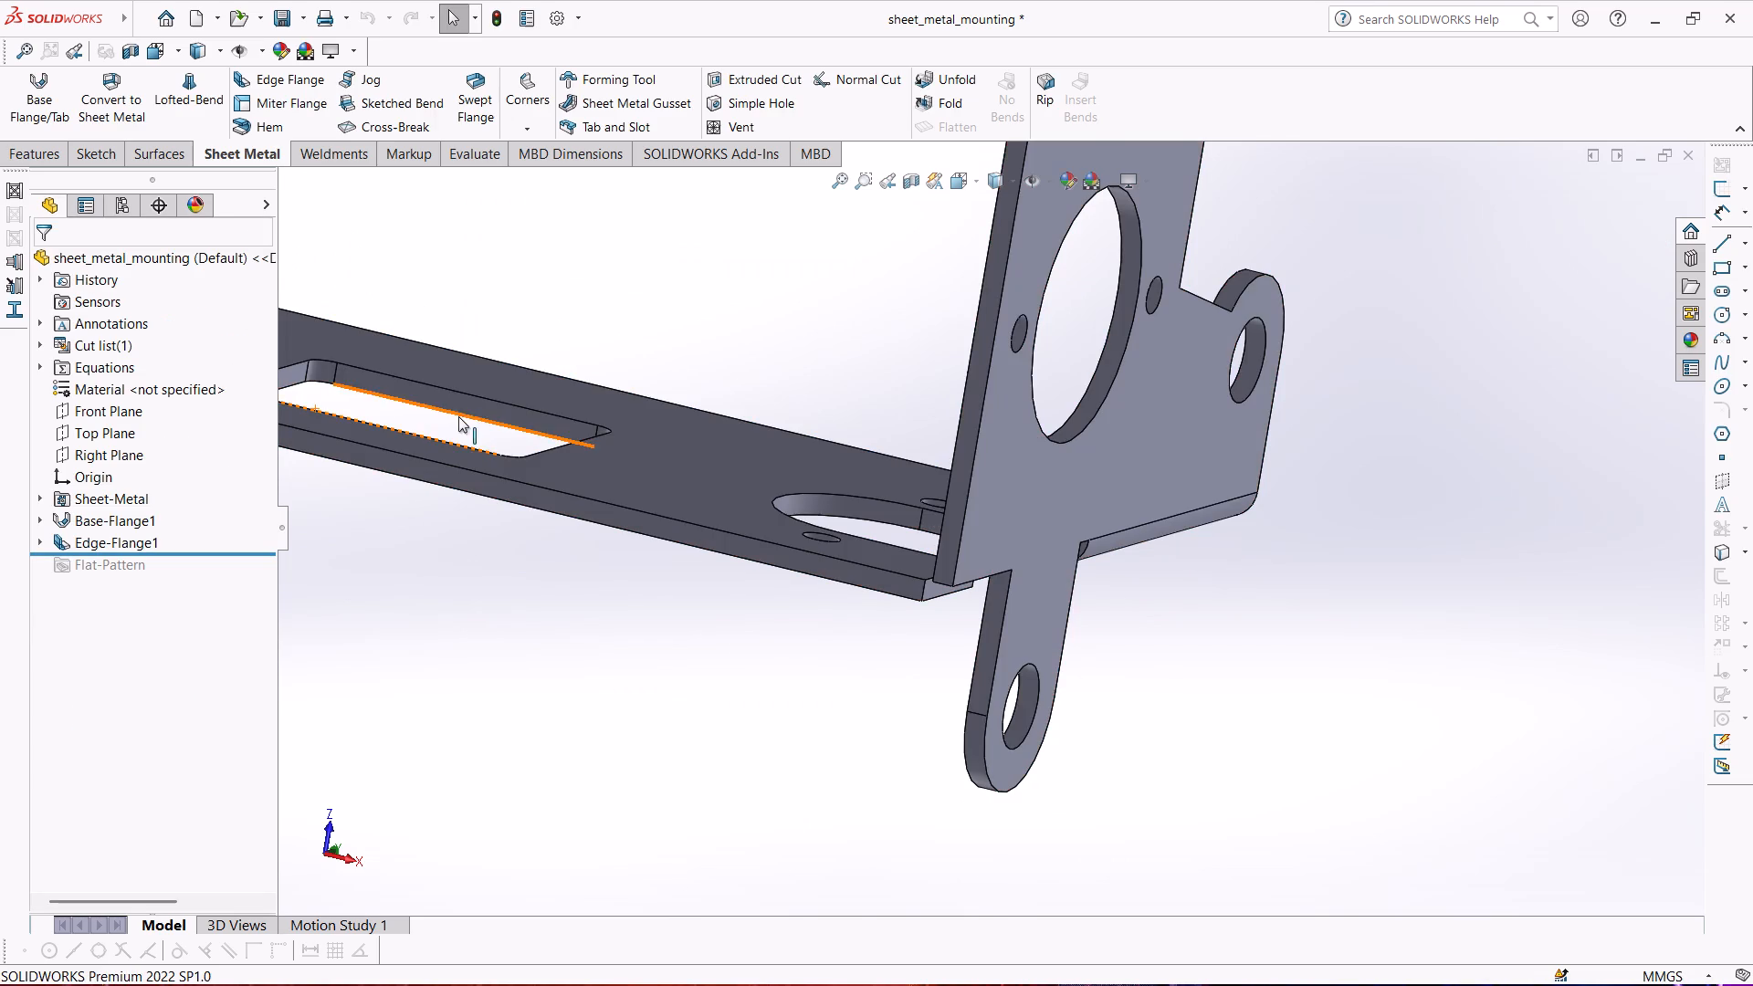
Examine the base plate's broad face and its long outer edge leading to the flange corner.
middle_drag(471, 413, 595, 482)
scroll(803, 473, down, 6)
click(772, 495)
scroll(761, 510, up, 3)
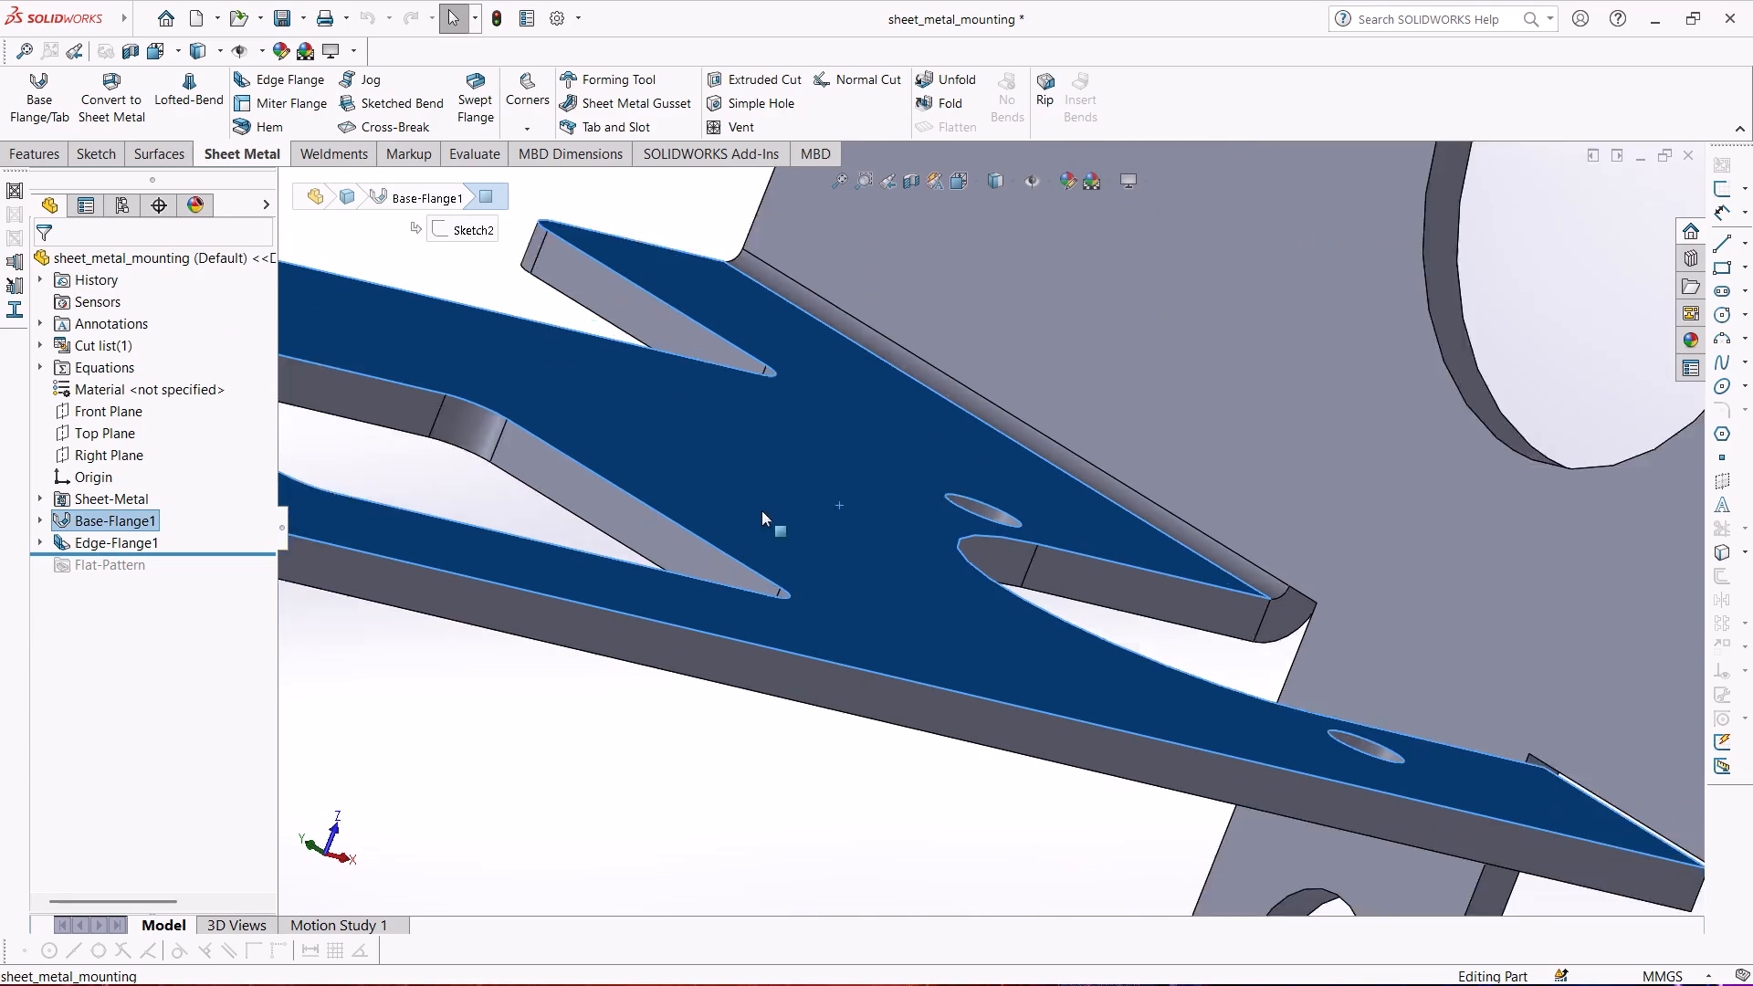
scroll(761, 510, up, 2)
click(814, 494)
click(742, 826)
scroll(783, 768, up, 1)
middle_drag(783, 767, 740, 753)
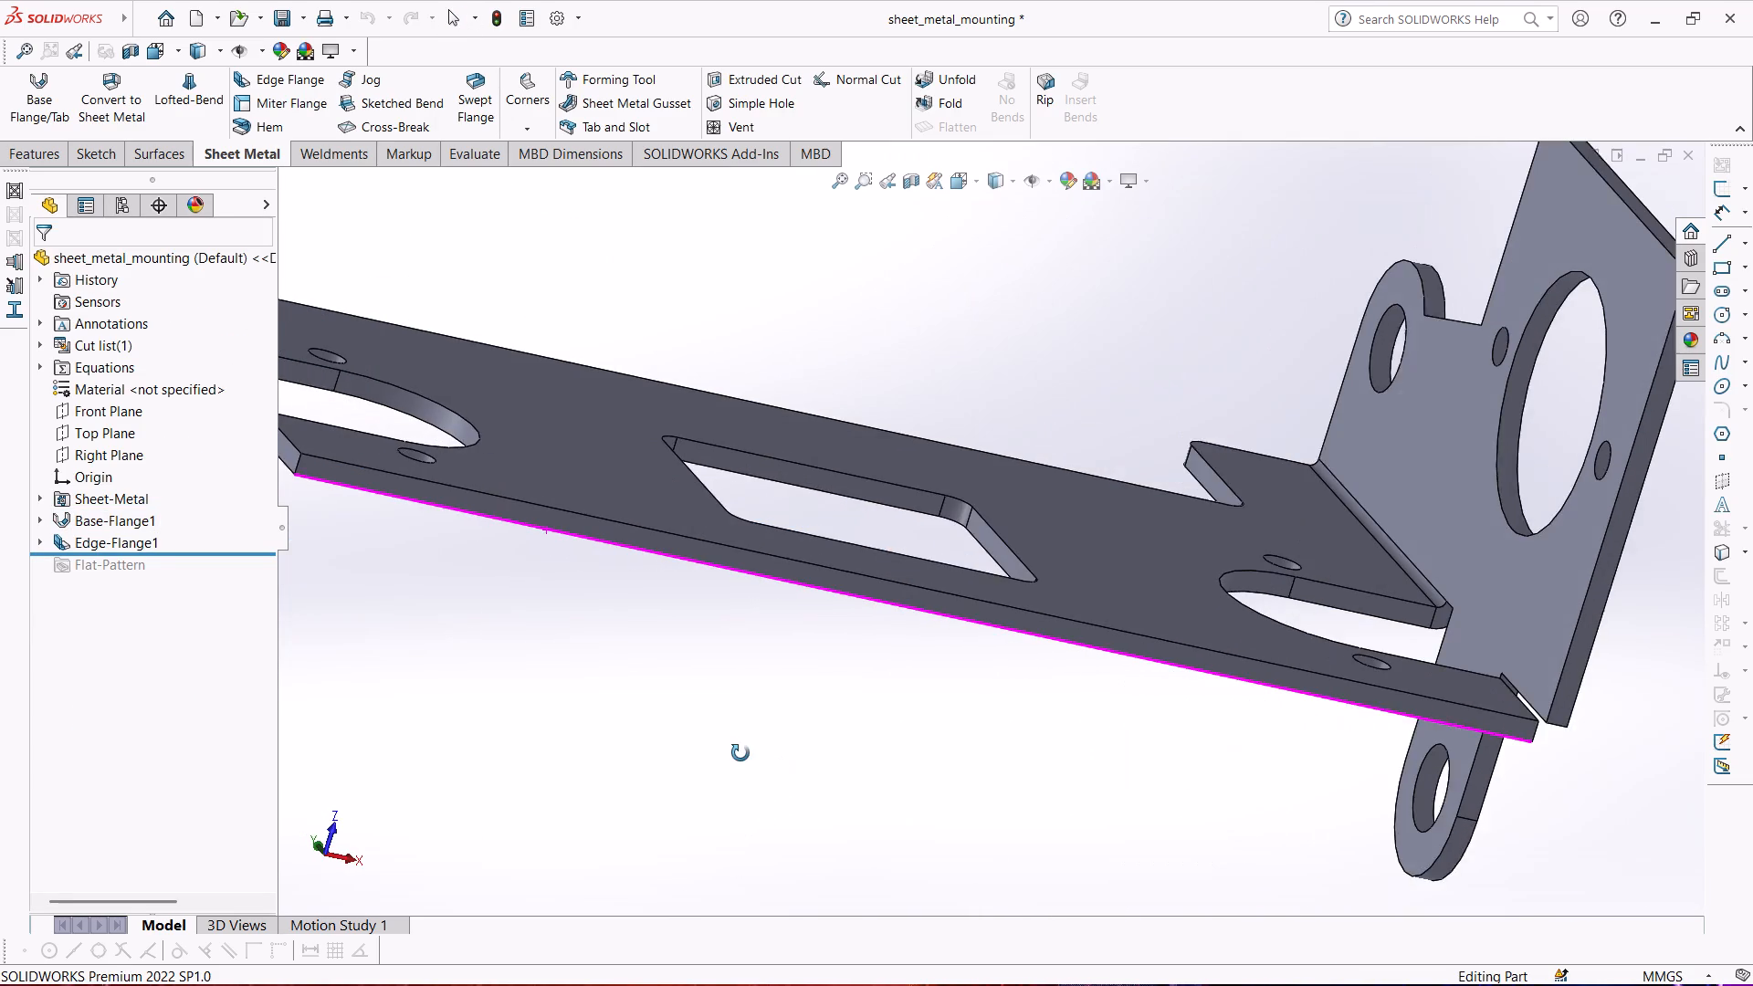
middle_drag(740, 753, 734, 751)
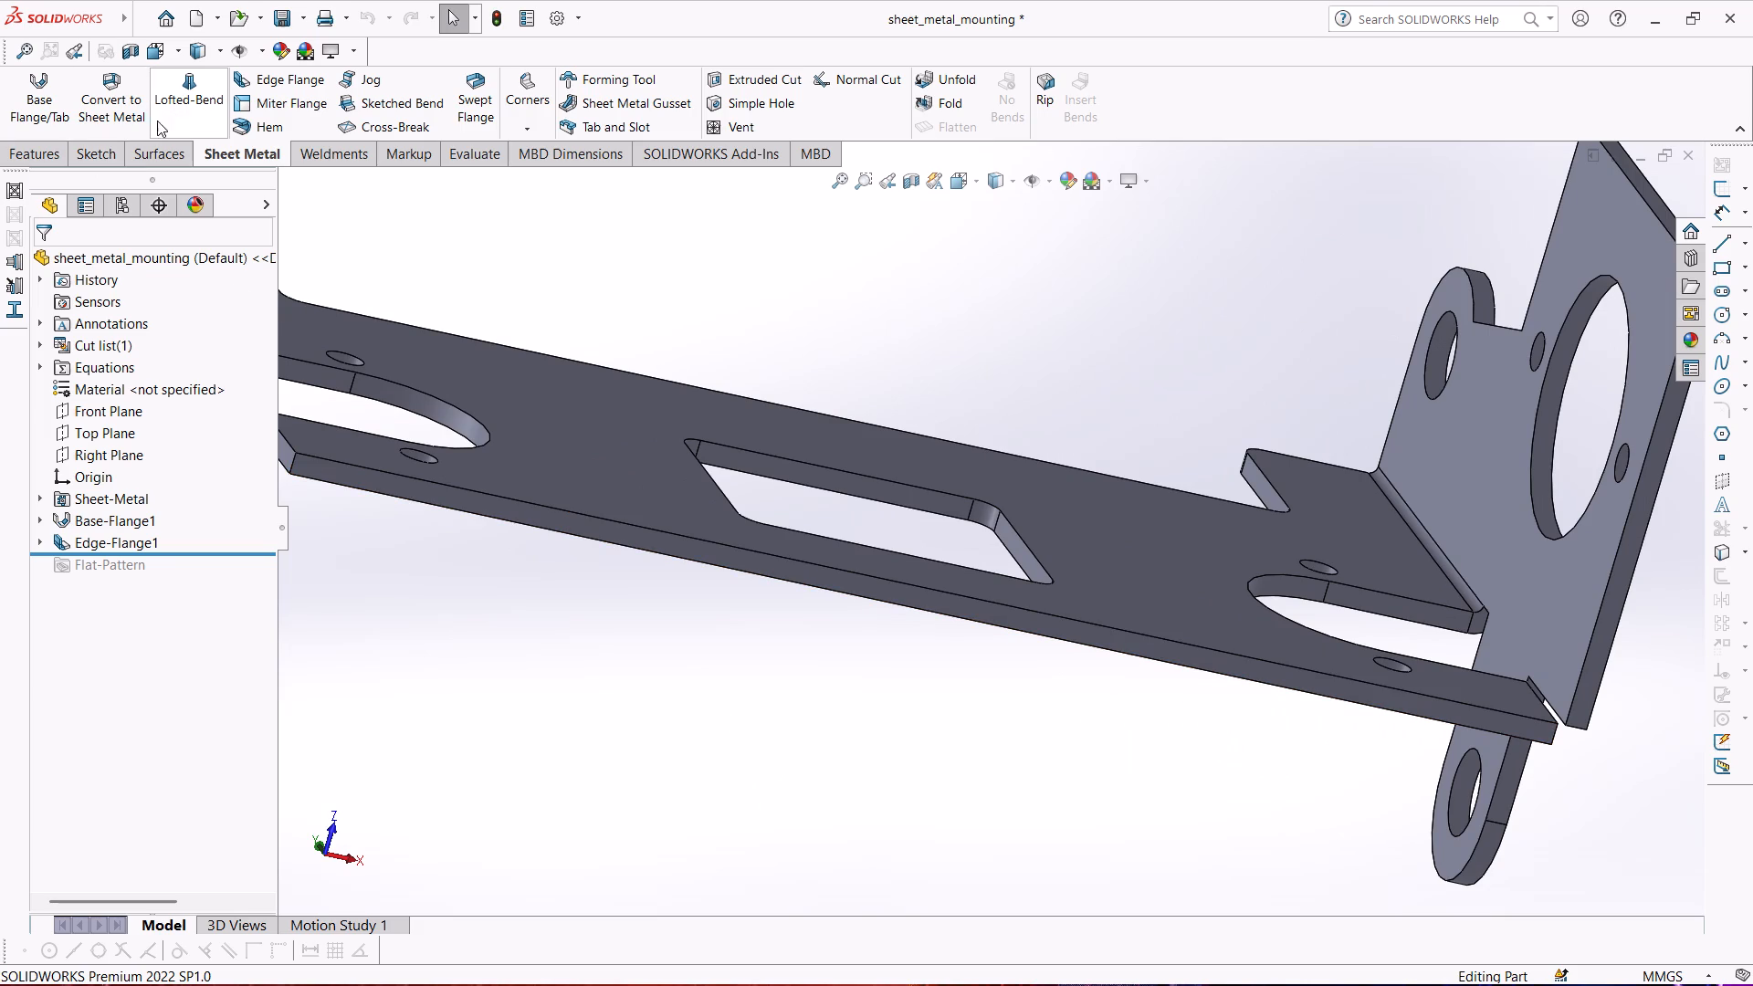
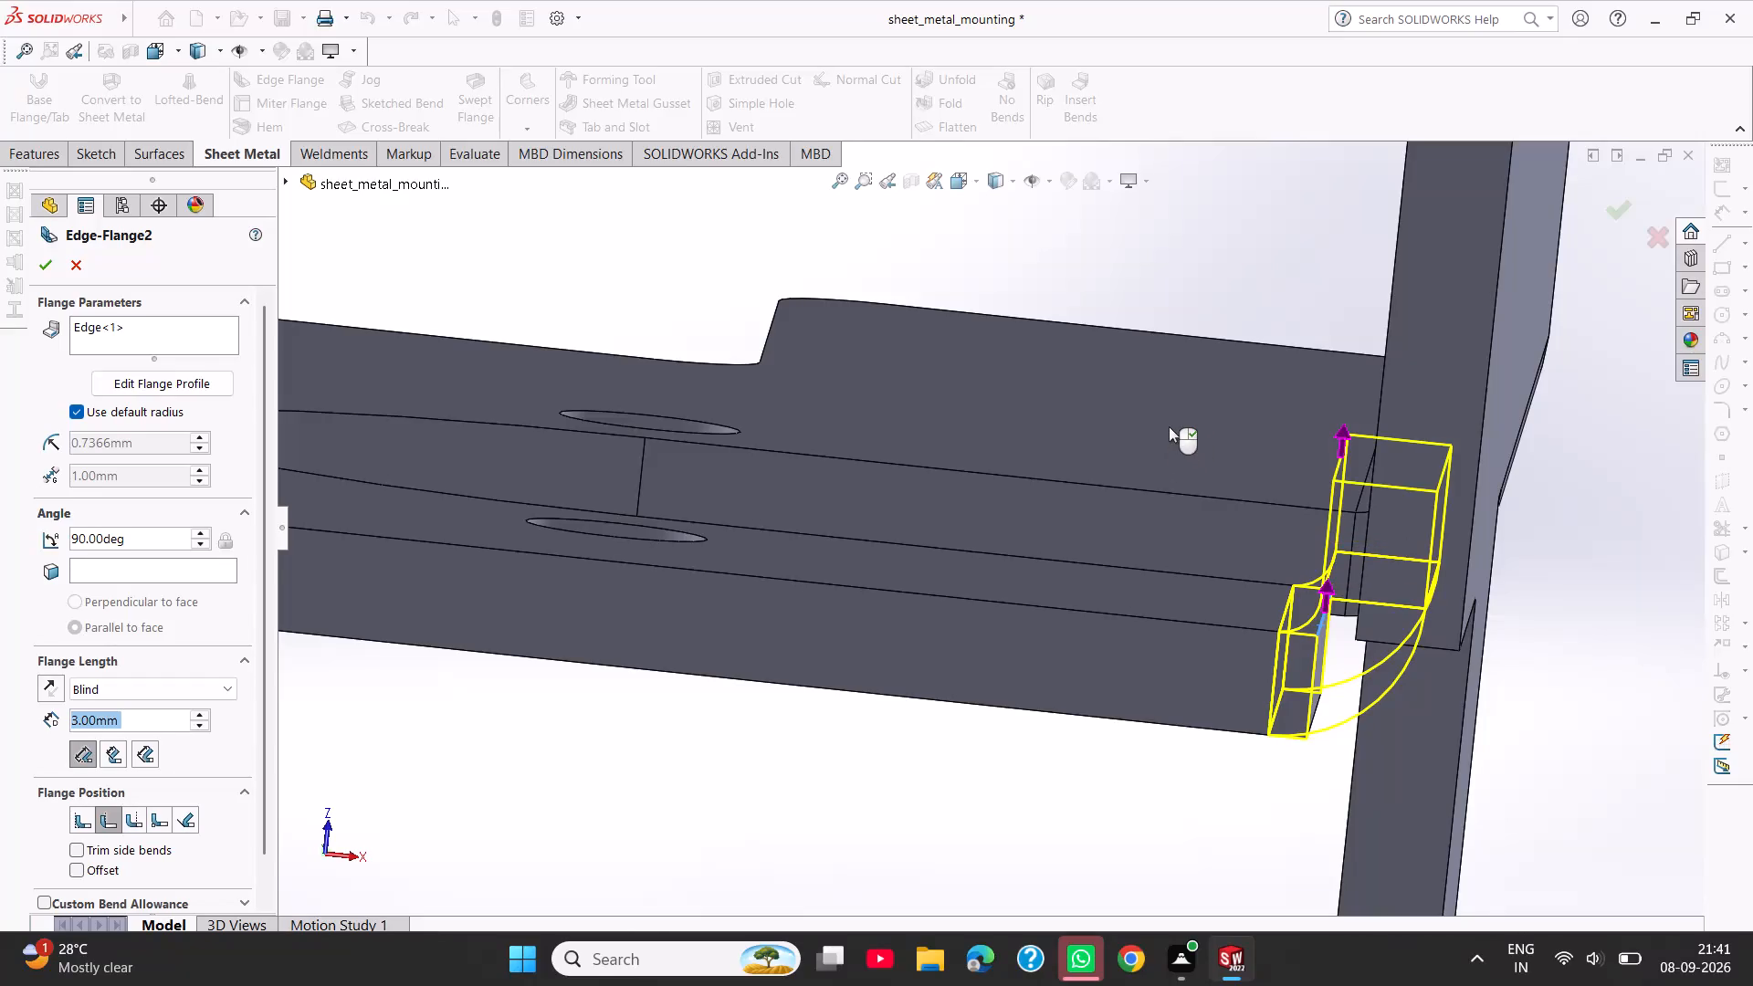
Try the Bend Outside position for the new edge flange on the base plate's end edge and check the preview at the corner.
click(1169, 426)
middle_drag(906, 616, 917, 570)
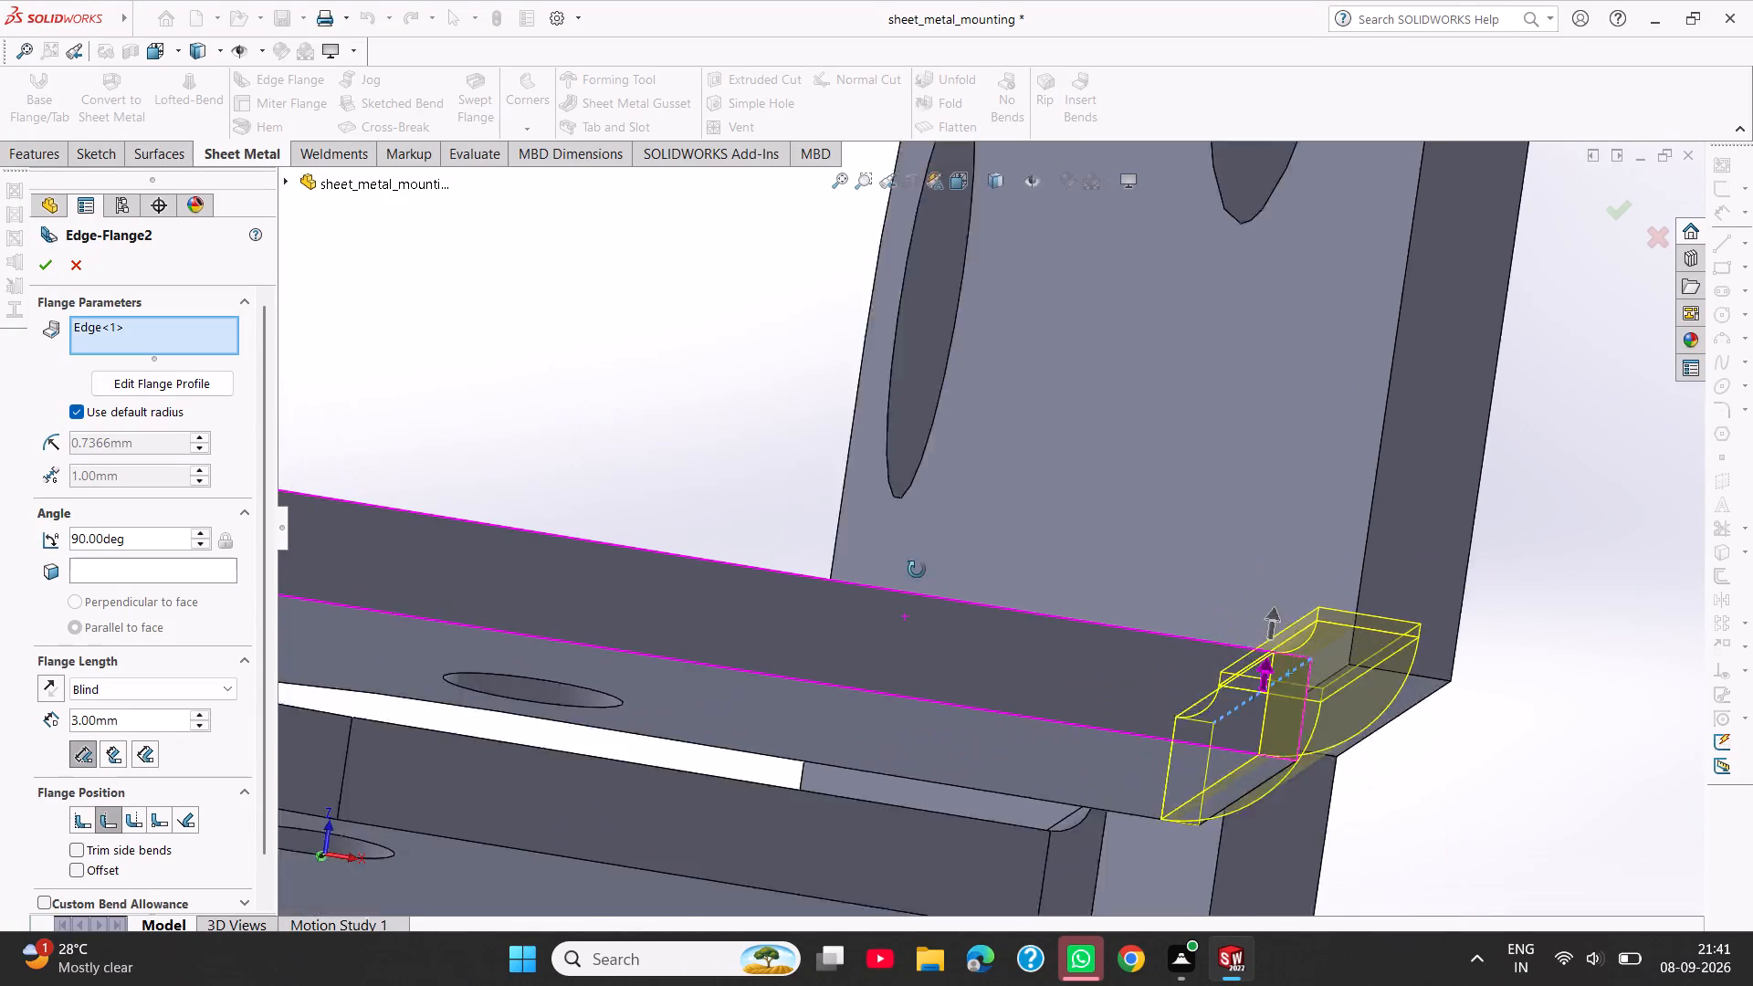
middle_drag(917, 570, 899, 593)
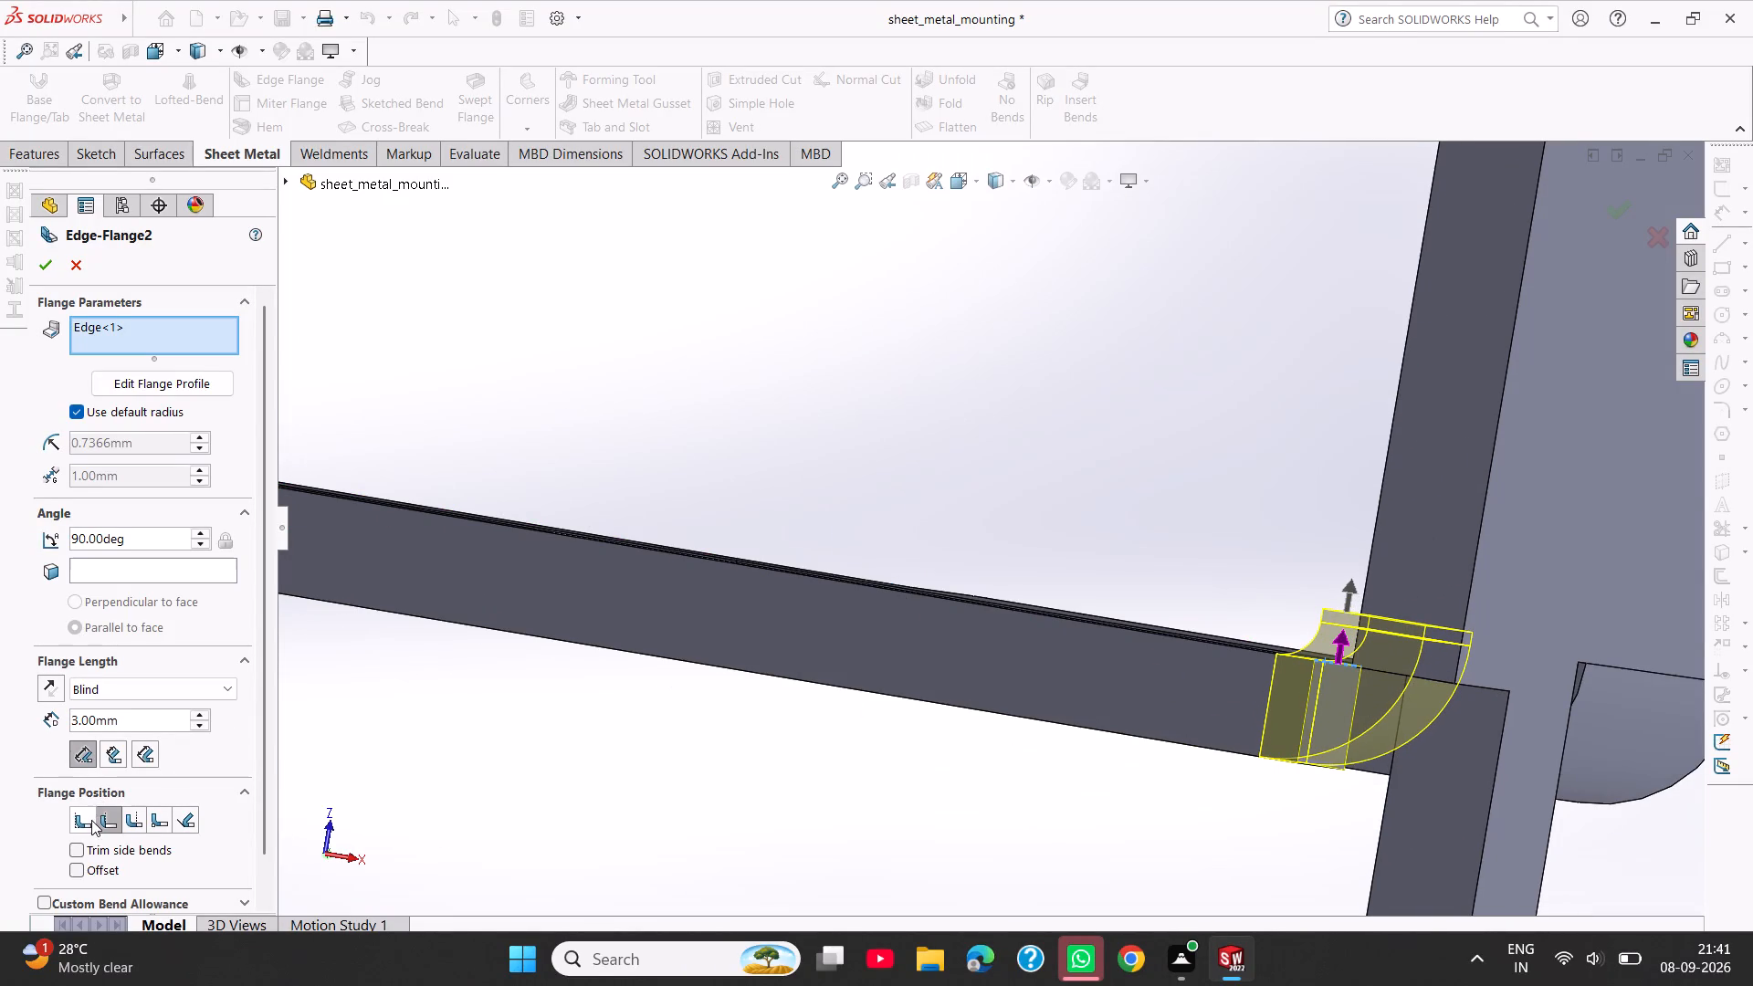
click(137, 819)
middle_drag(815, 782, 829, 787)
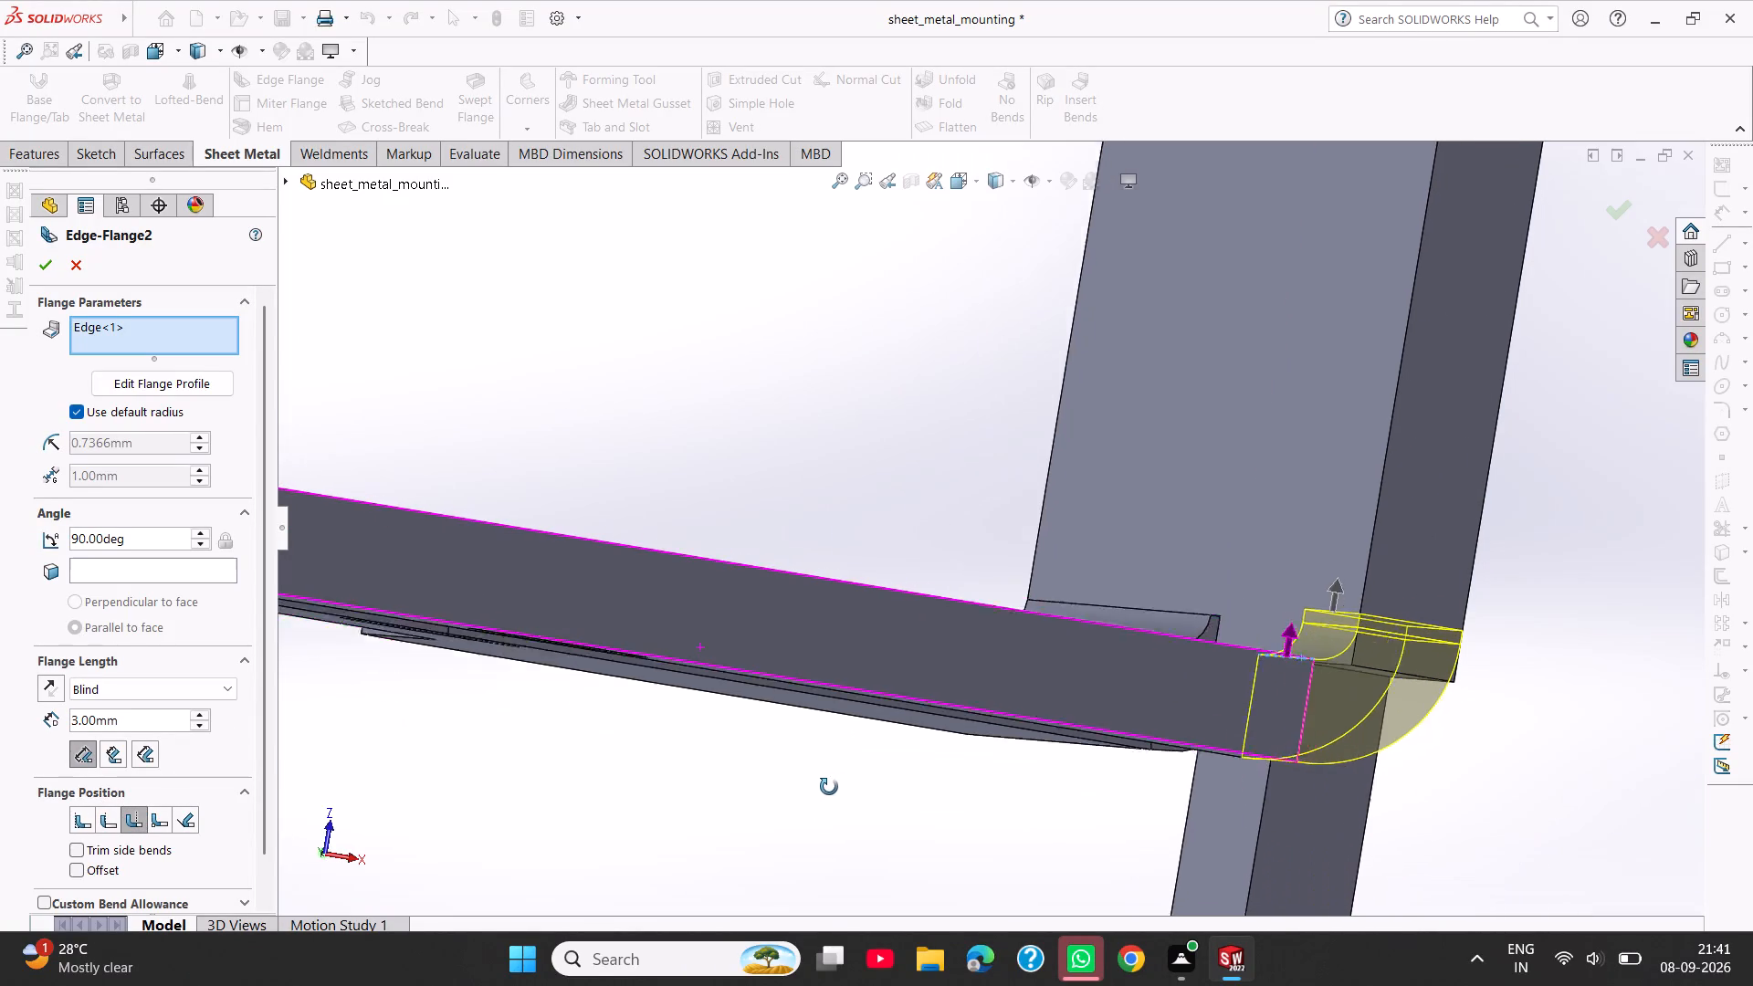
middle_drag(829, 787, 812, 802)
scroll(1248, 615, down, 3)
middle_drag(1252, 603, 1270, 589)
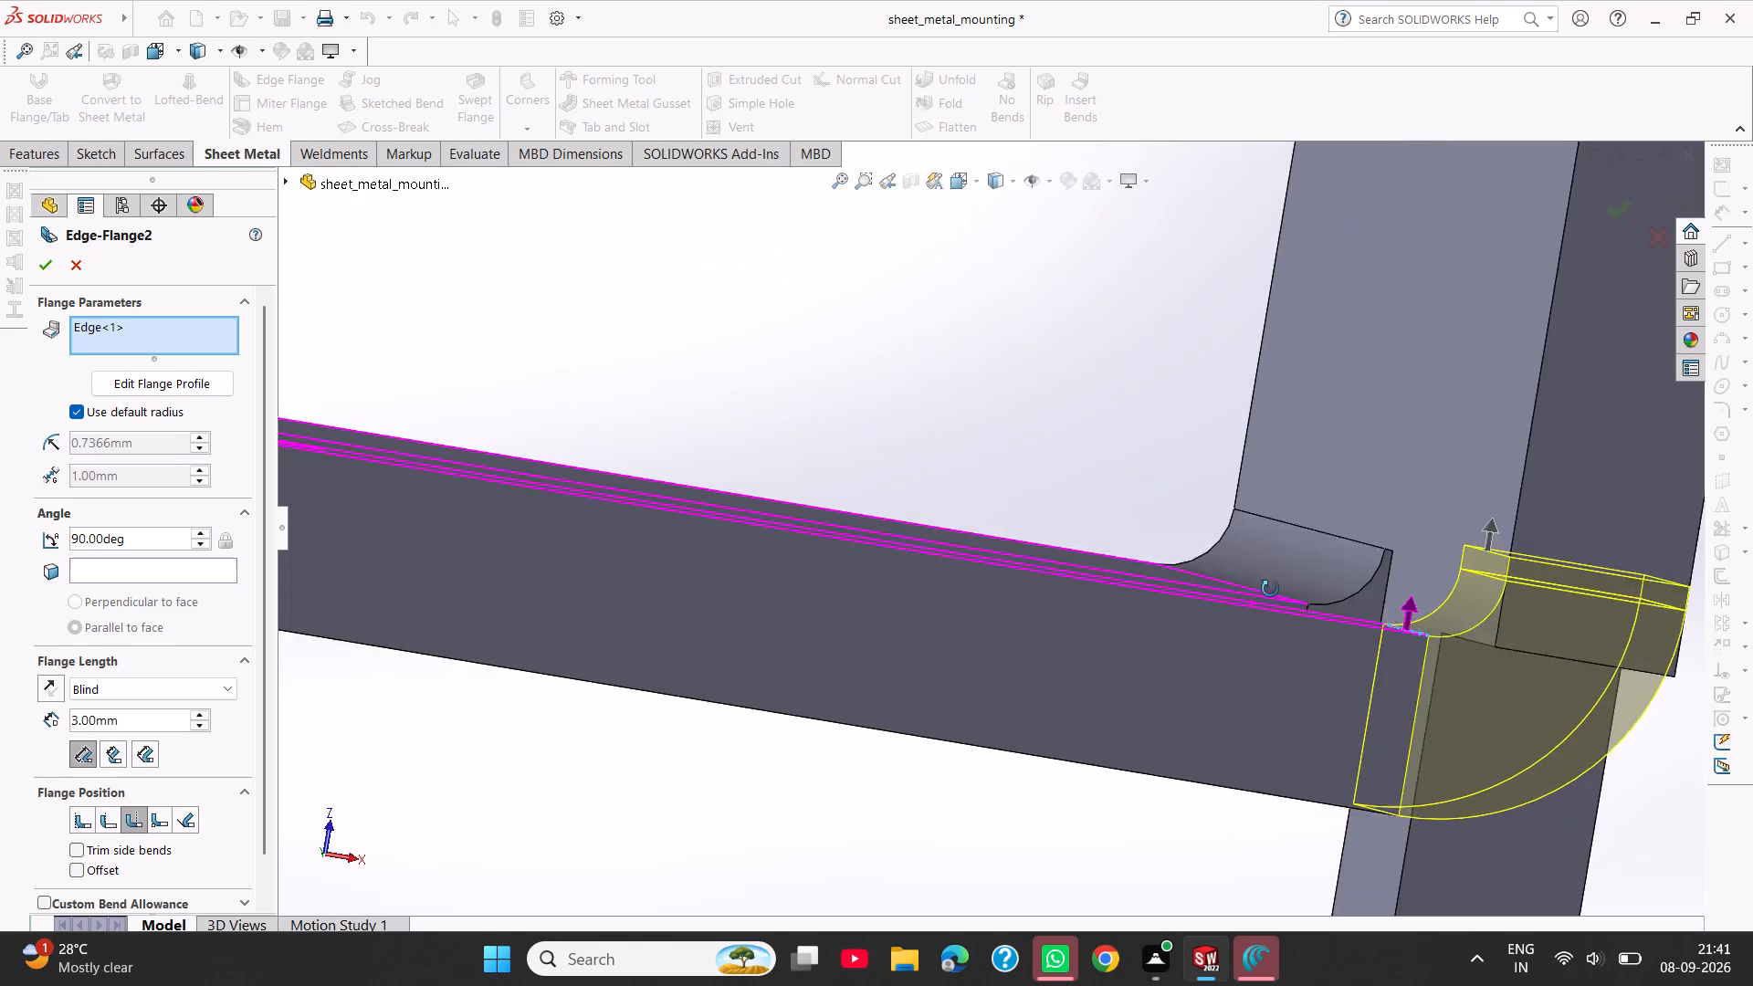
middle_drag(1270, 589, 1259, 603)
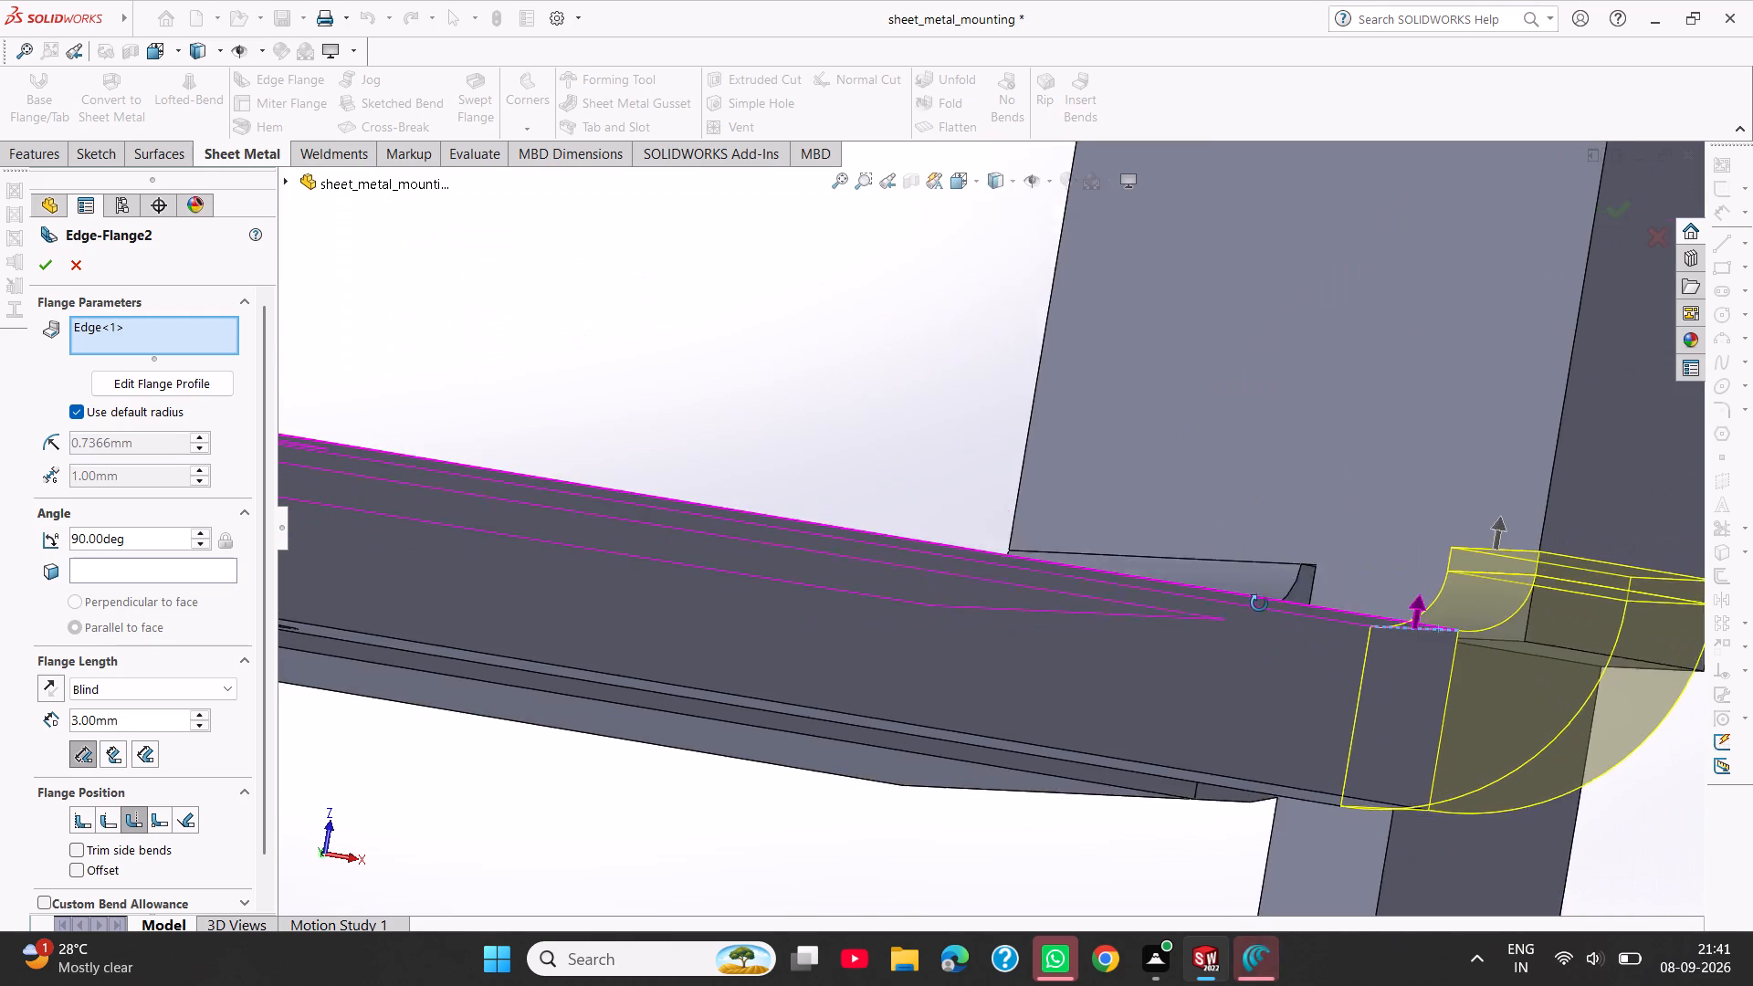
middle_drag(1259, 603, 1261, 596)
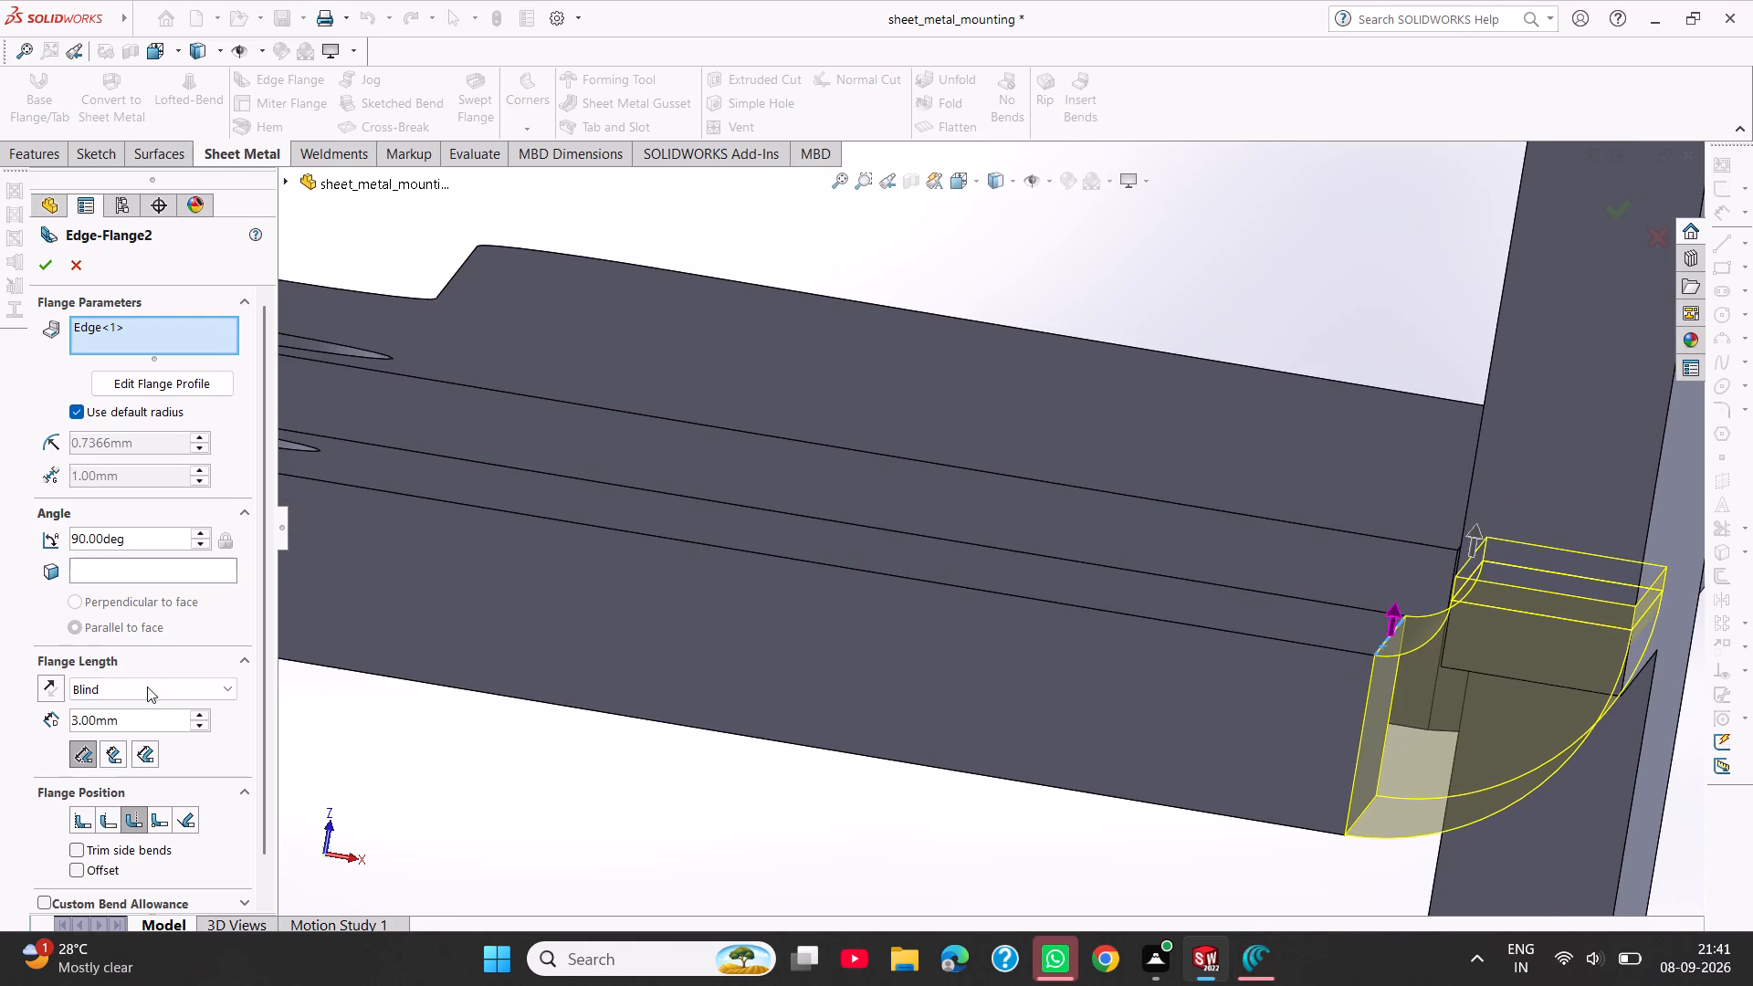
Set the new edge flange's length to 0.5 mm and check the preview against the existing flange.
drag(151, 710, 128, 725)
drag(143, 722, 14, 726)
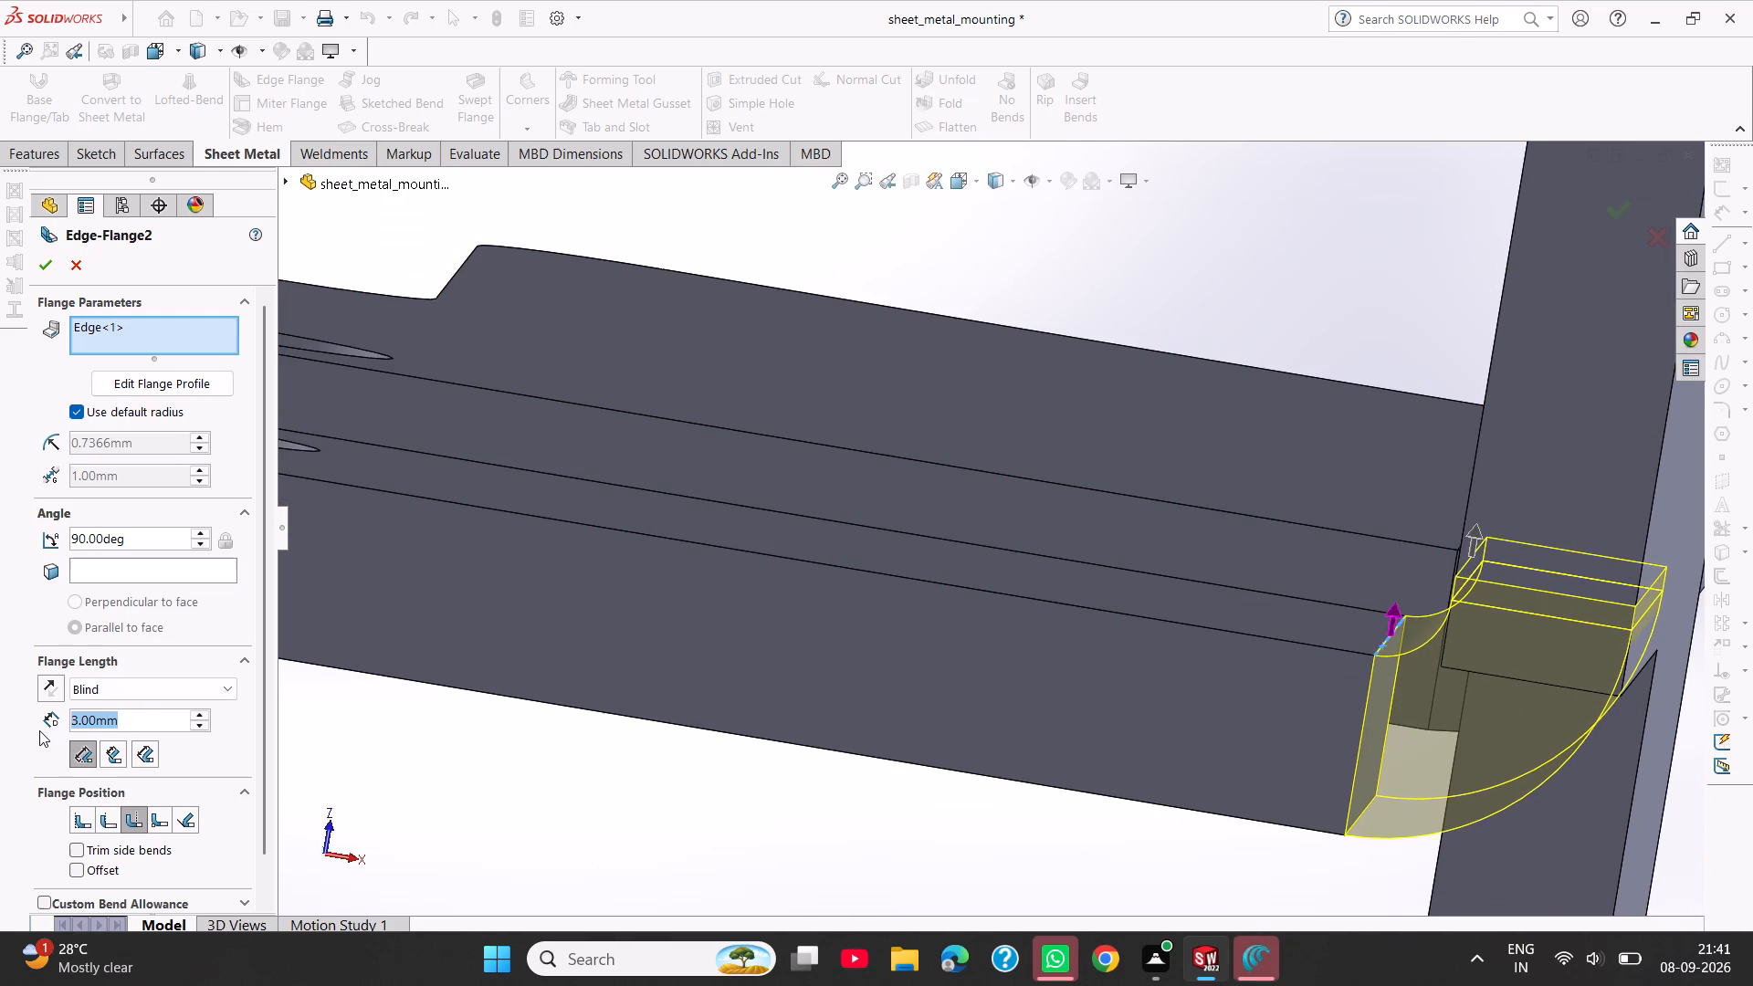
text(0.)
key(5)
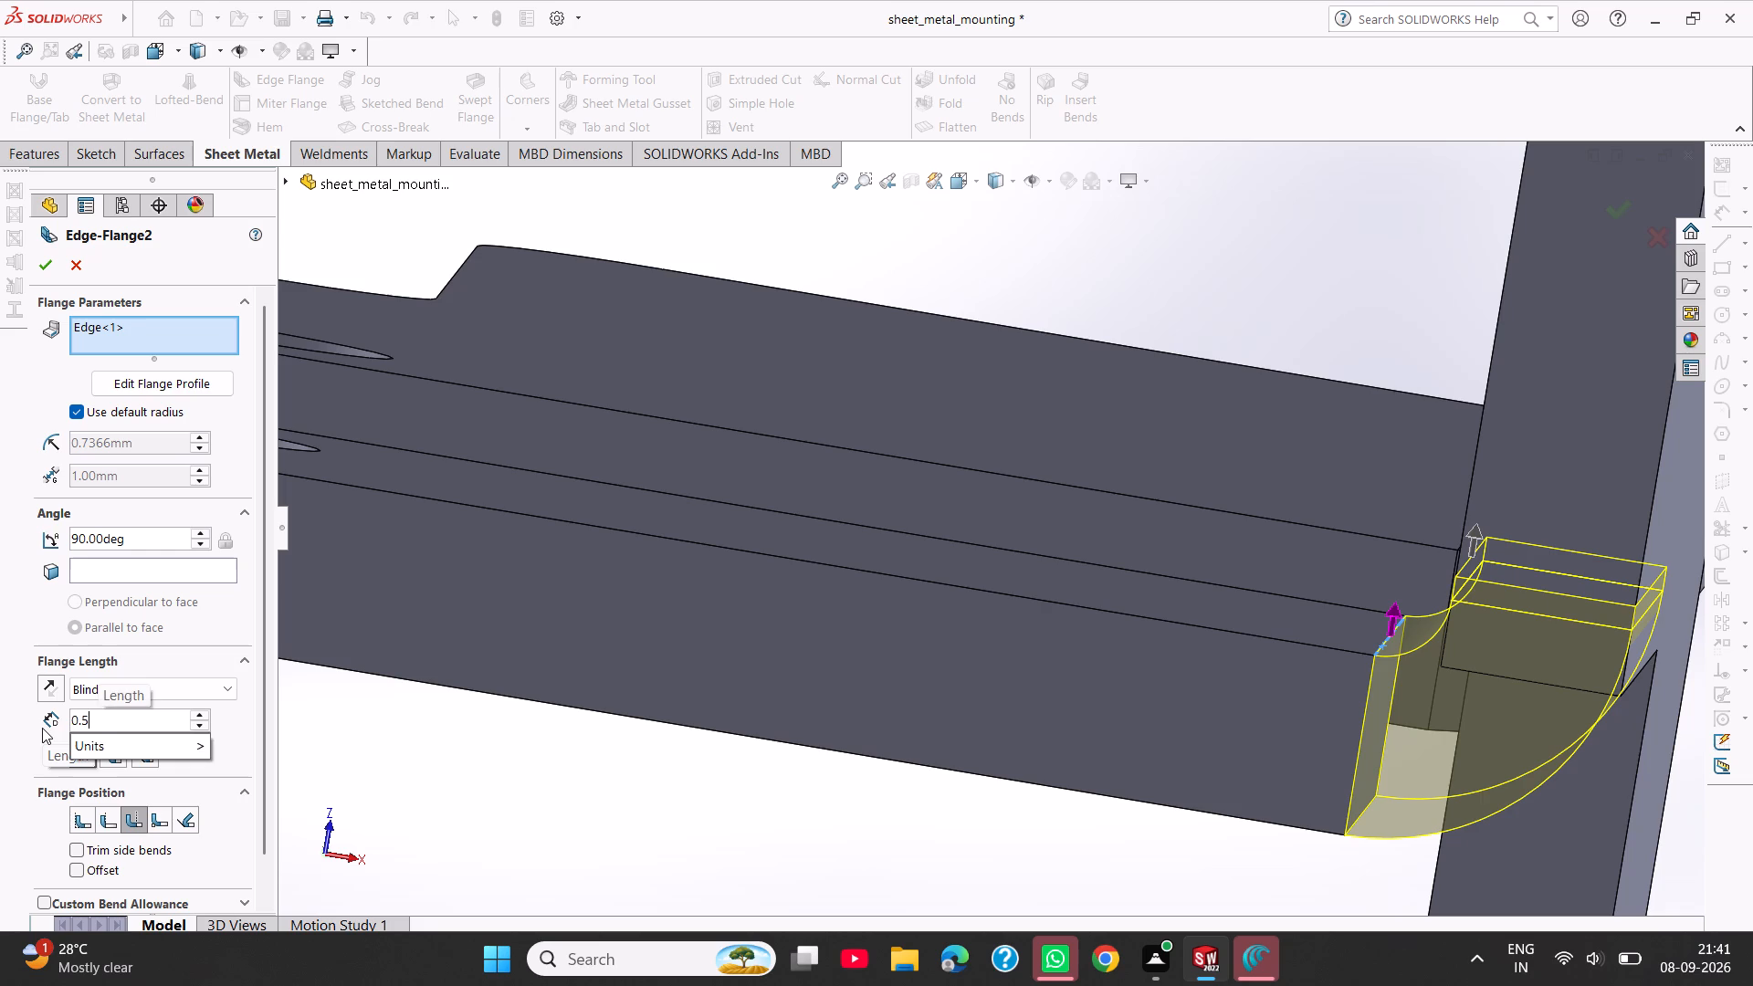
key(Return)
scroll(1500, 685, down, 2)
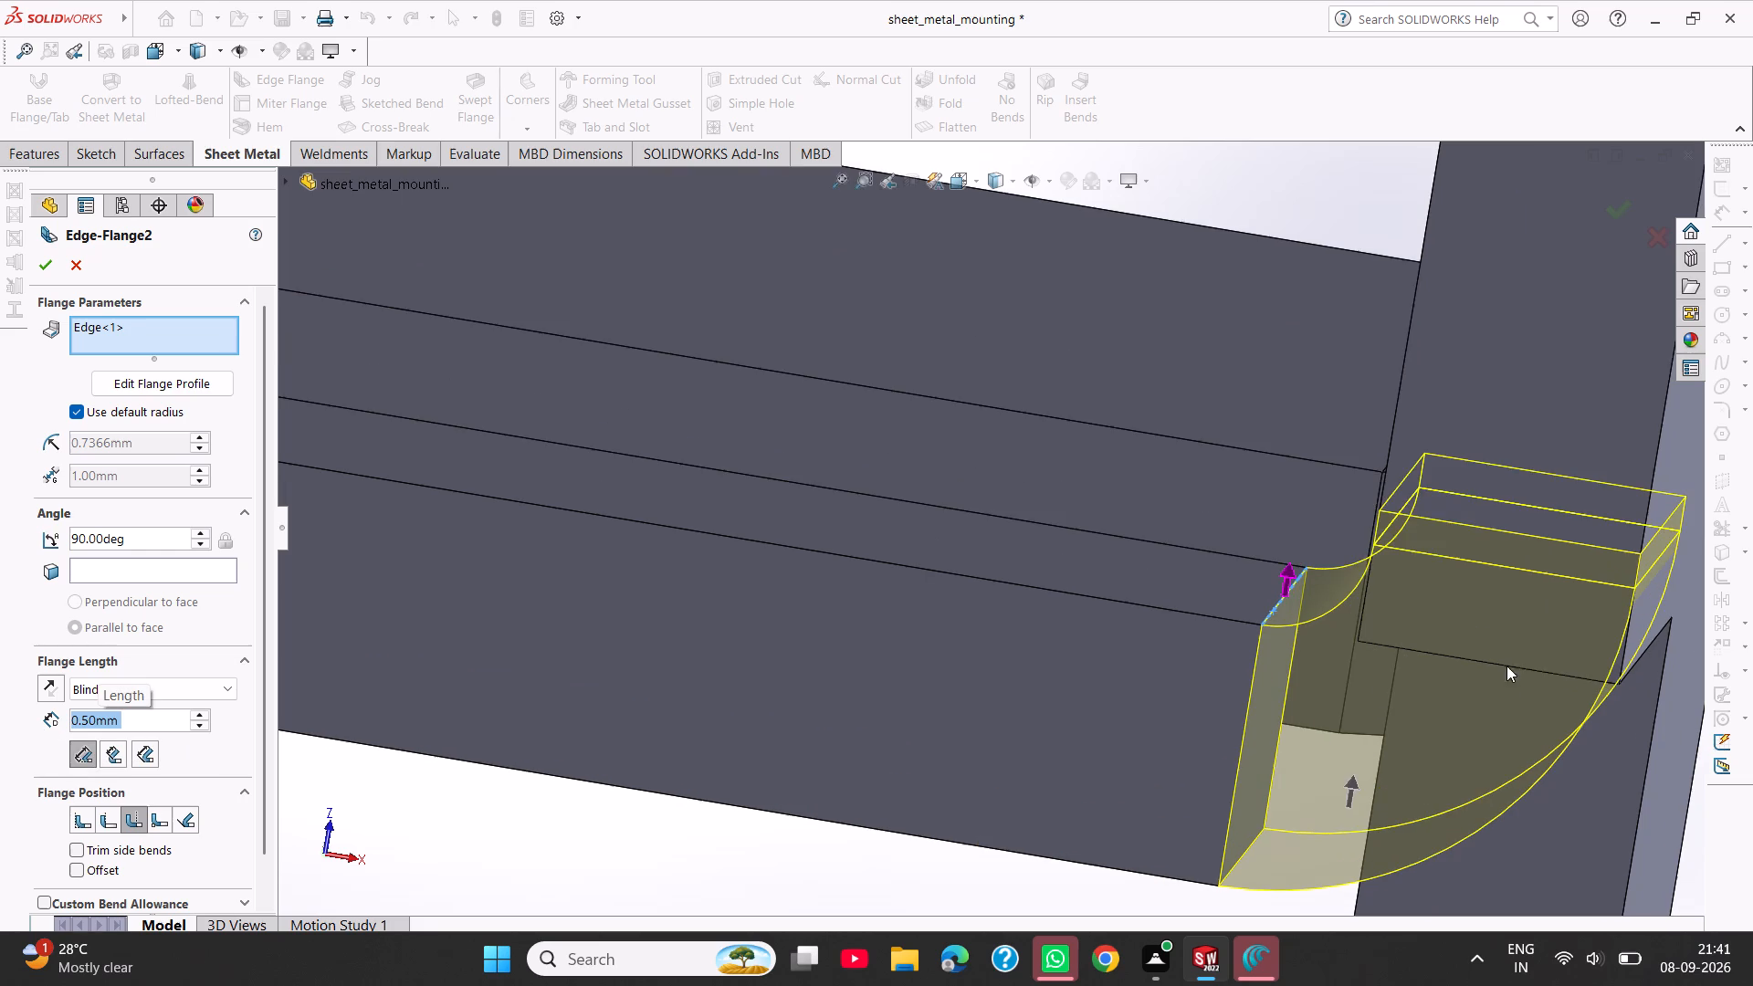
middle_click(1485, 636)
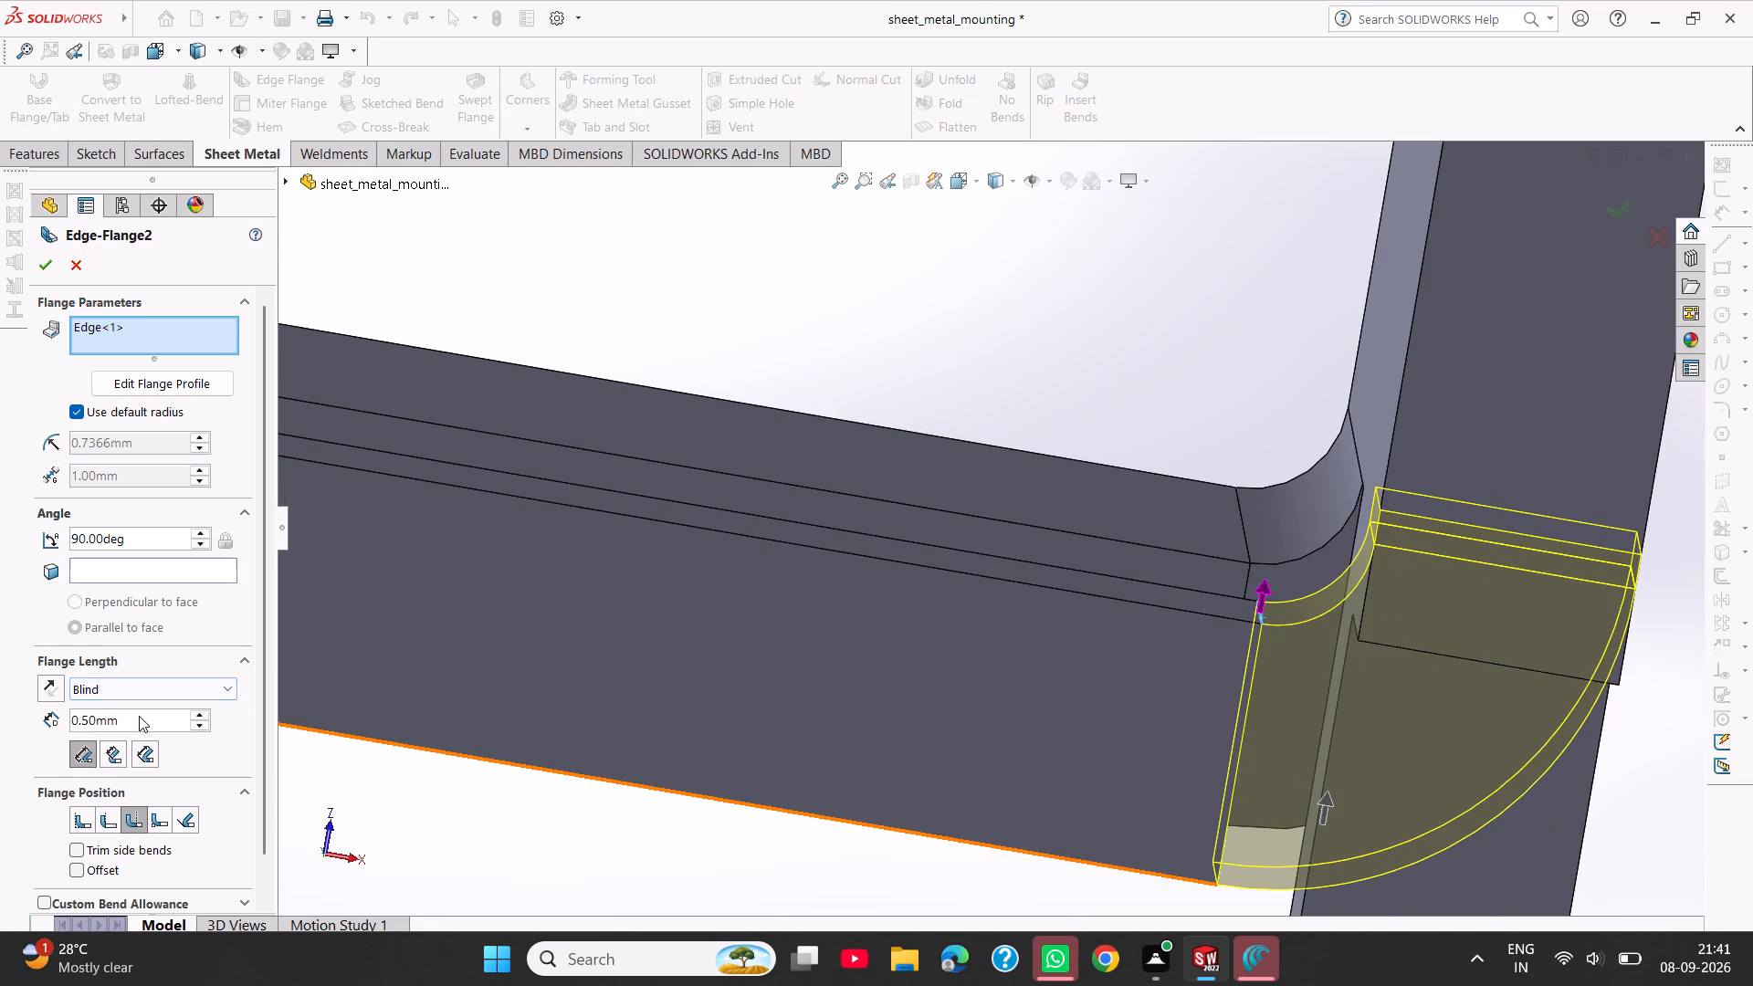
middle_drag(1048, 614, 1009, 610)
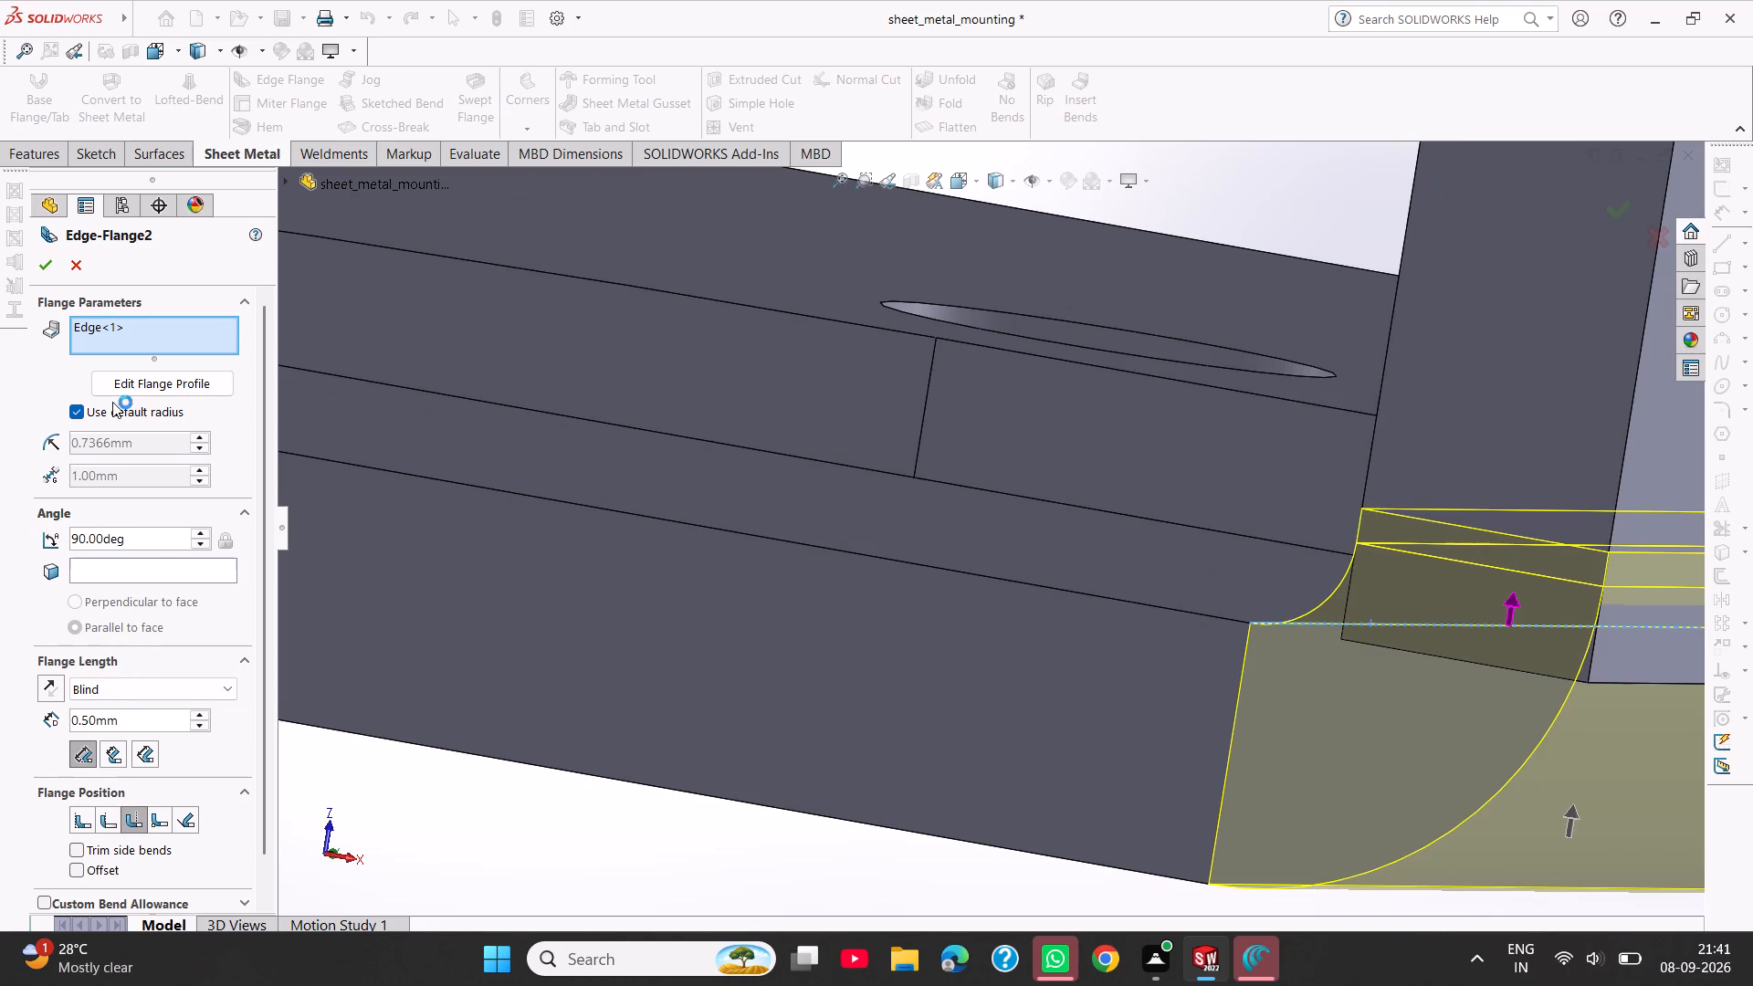
Open the new edge flange's profile sketch and examine how it sits against the bend and the existing flange.
click(123, 391)
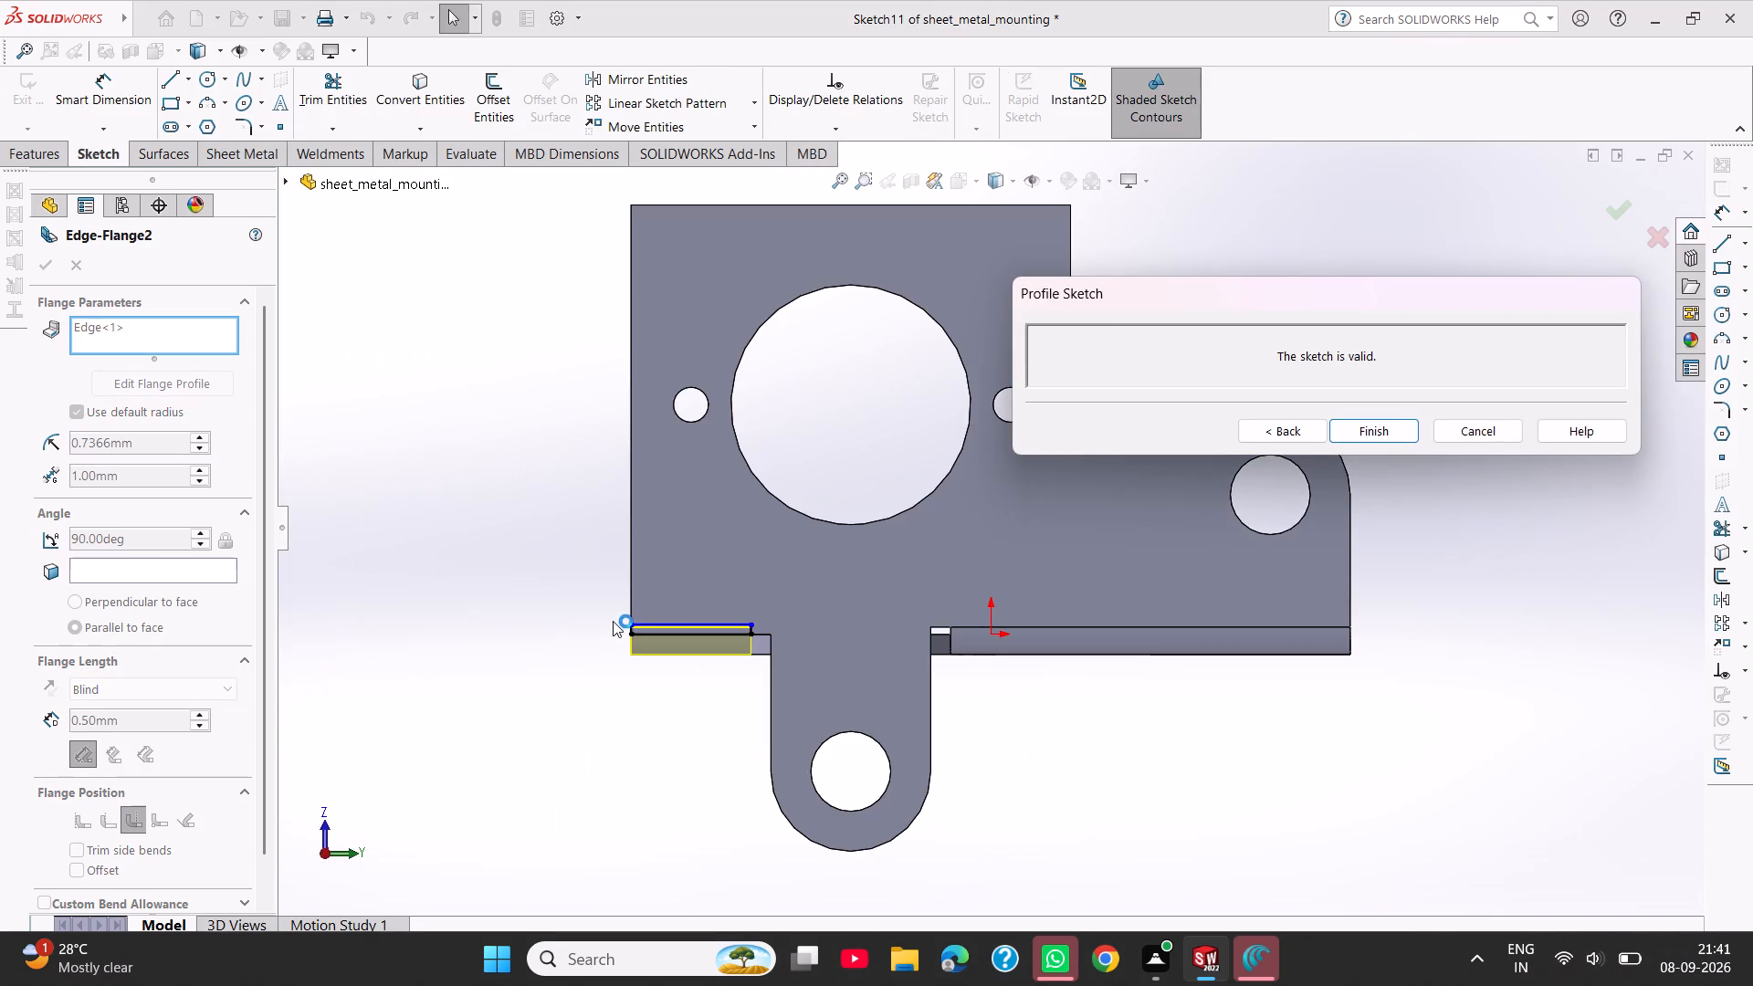
scroll(727, 595, down, 6)
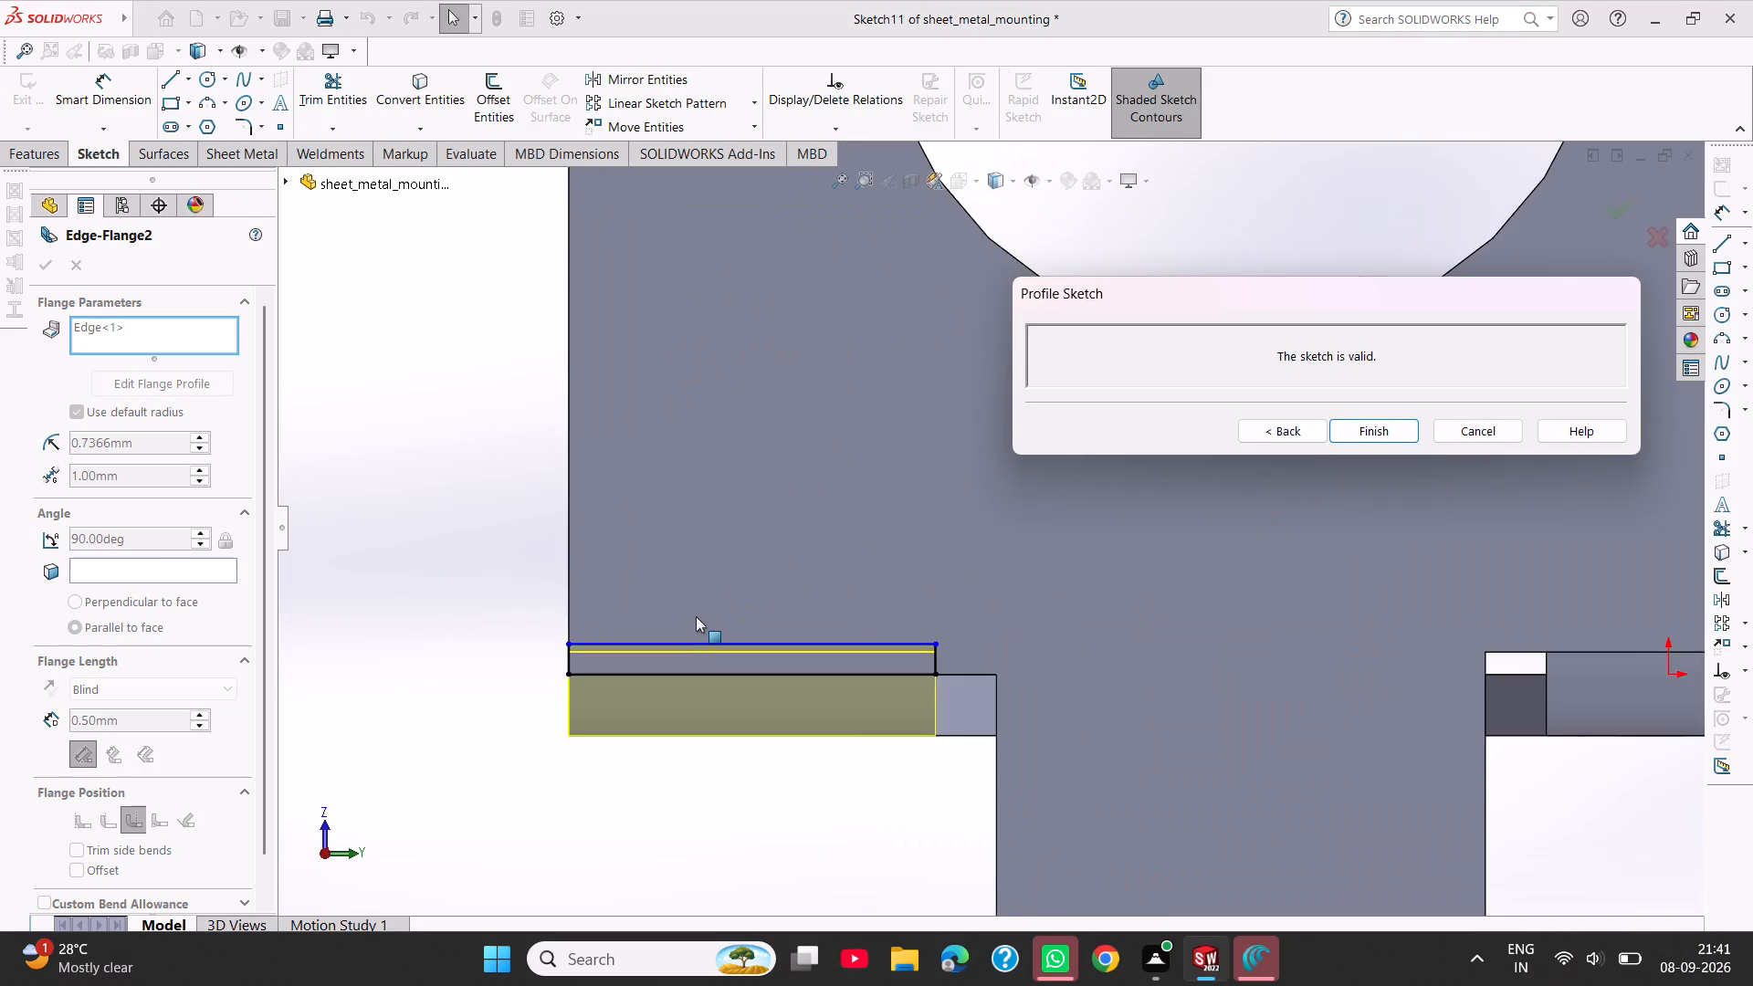
scroll(697, 616, down, 5)
scroll(451, 637, up, 2)
scroll(776, 611, down, 4)
scroll(615, 615, up, 3)
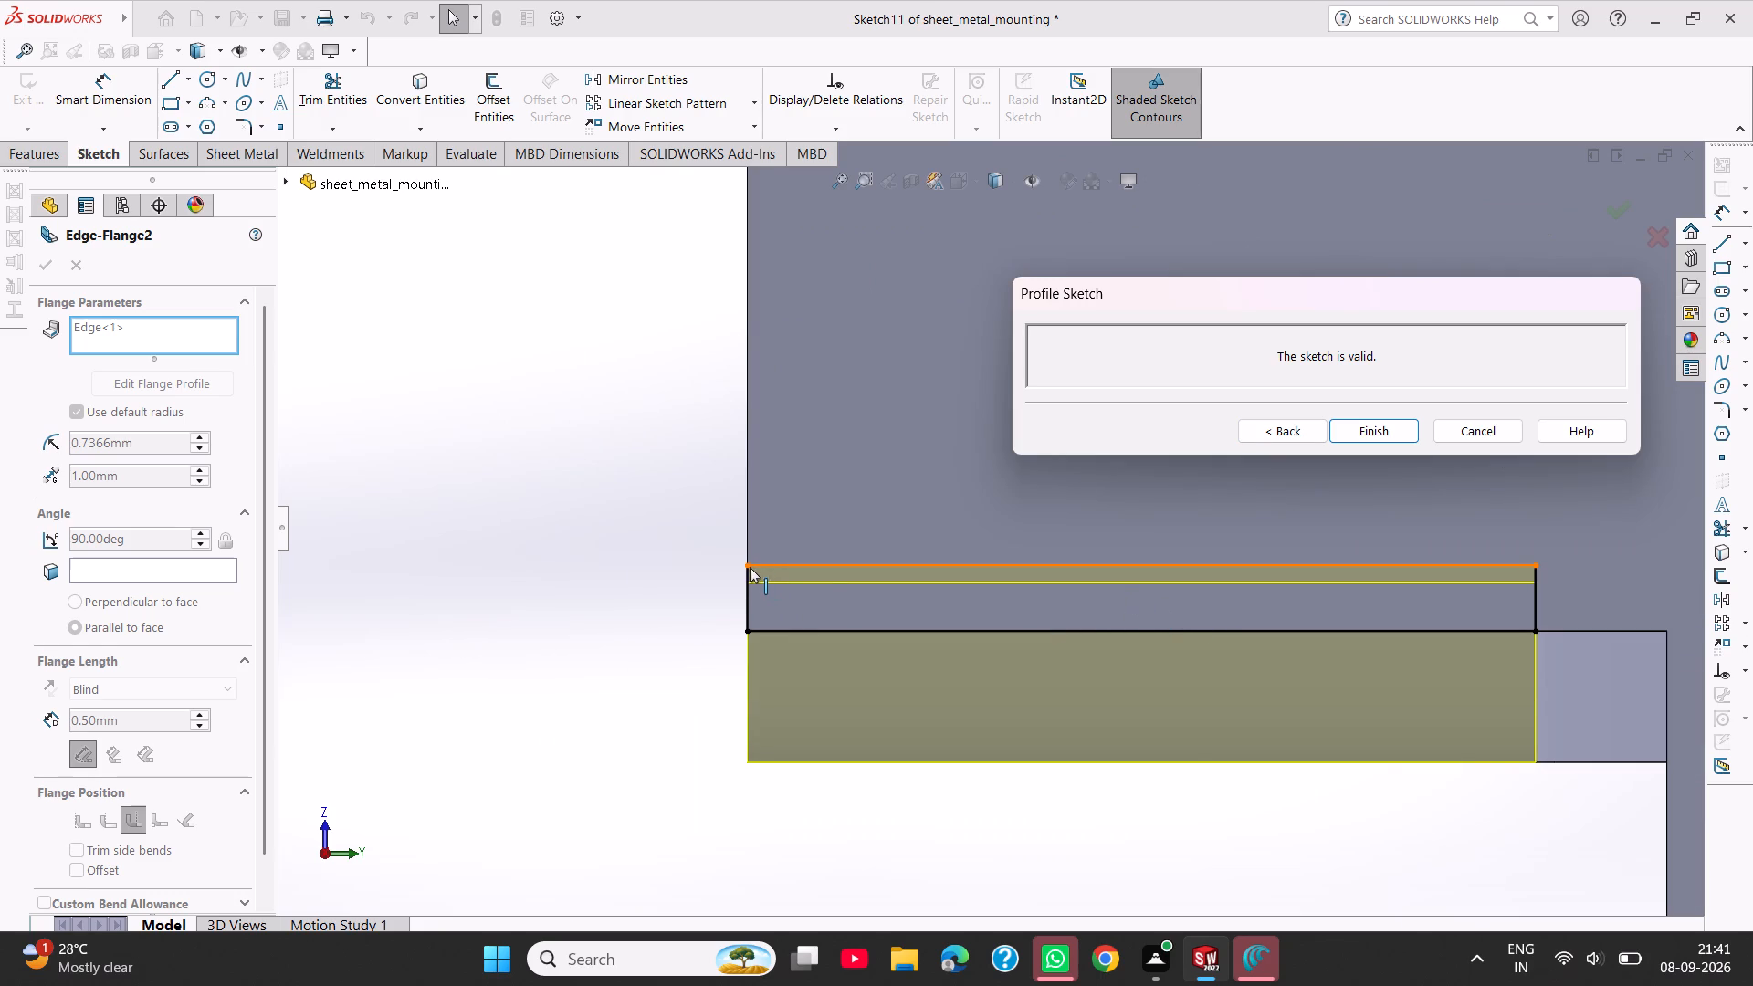
middle_drag(501, 566, 649, 580)
scroll(501, 566, up, 1)
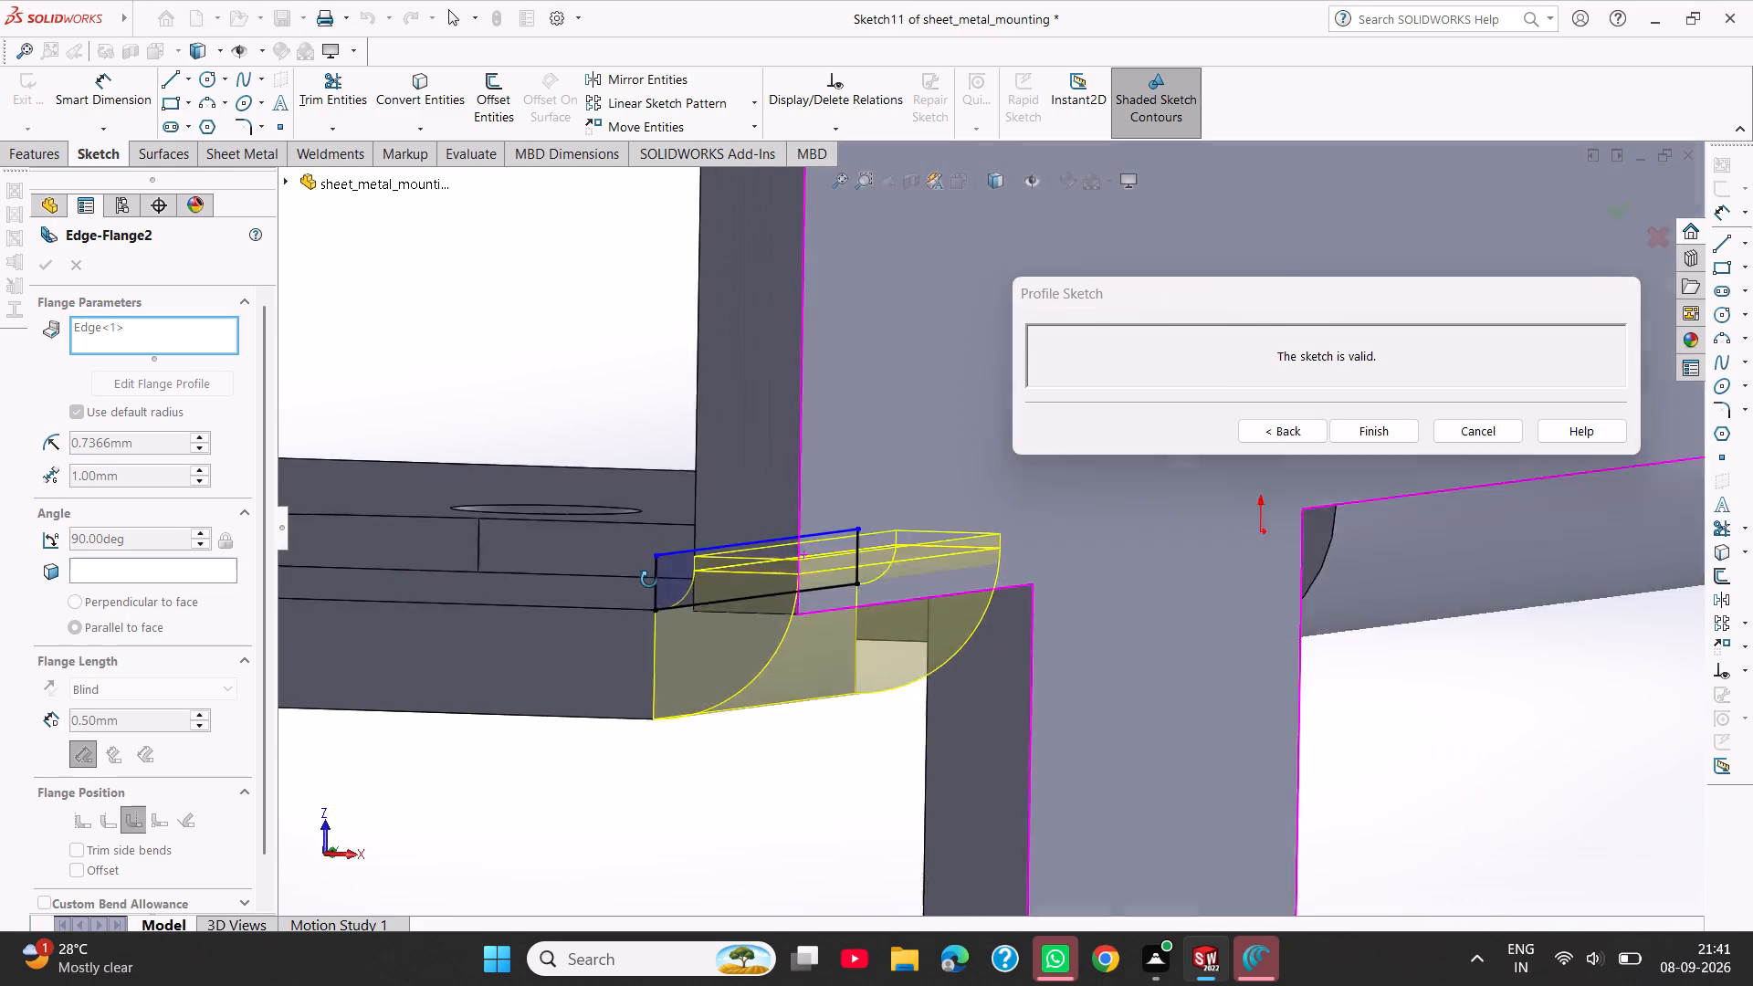
middle_drag(649, 580, 713, 592)
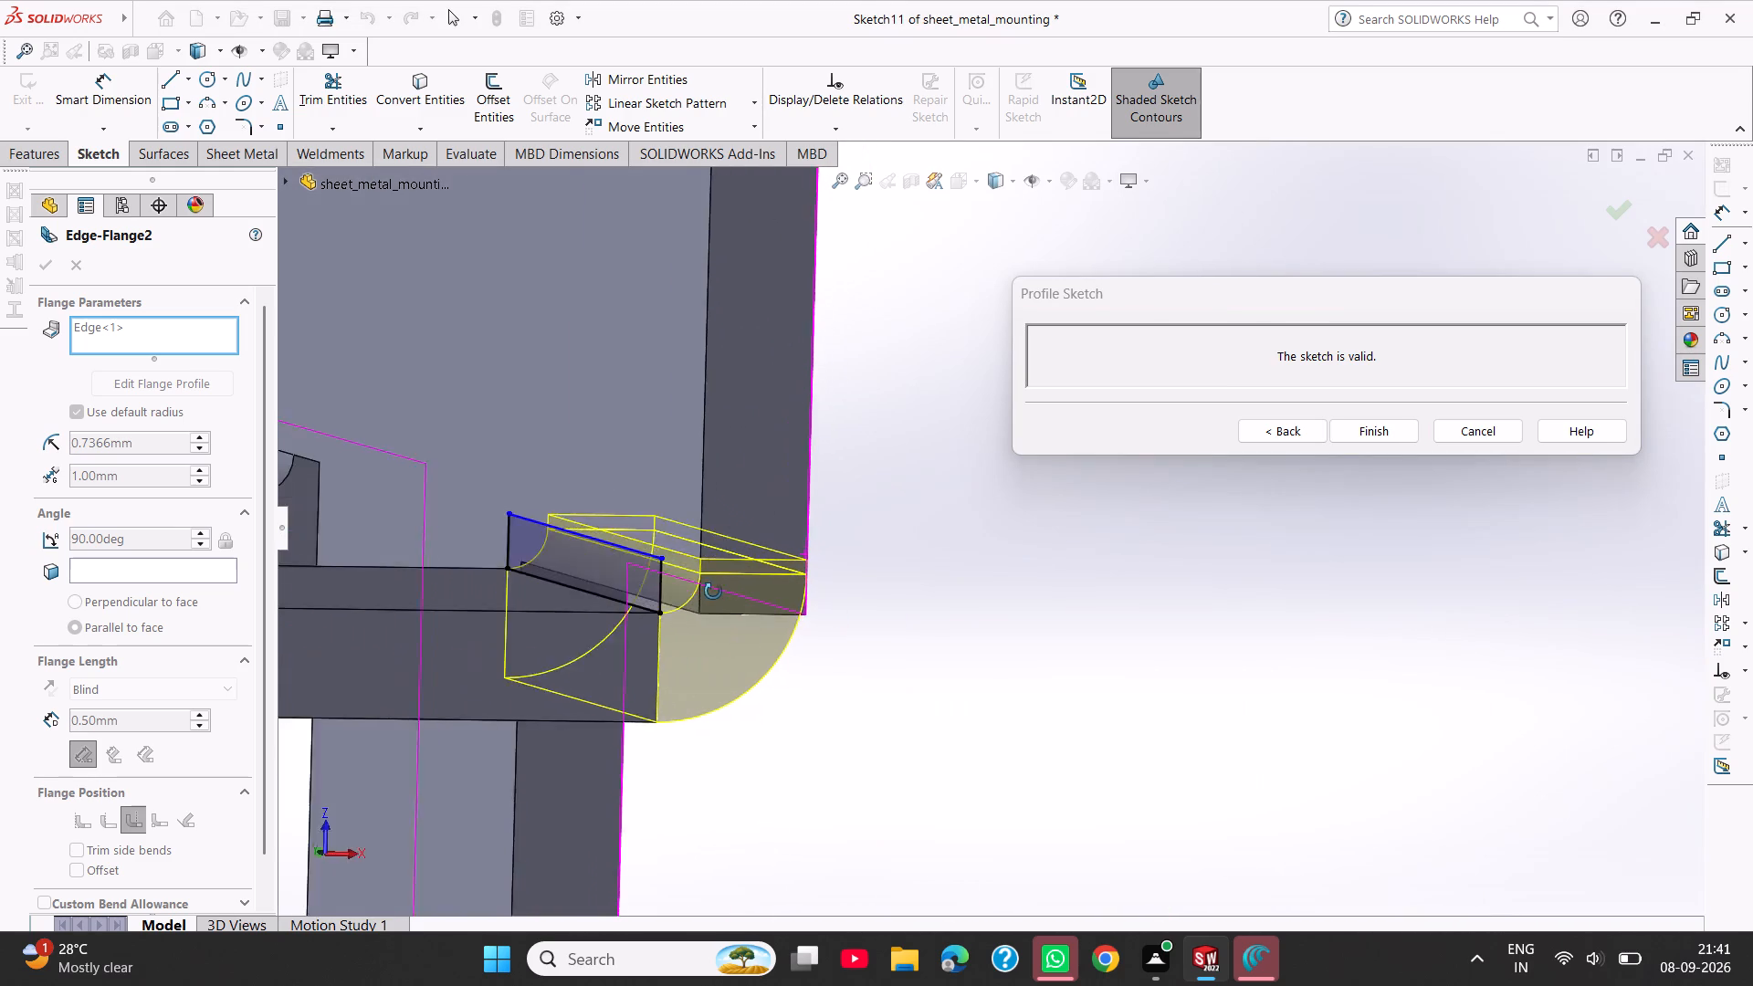
middle_drag(713, 592, 551, 597)
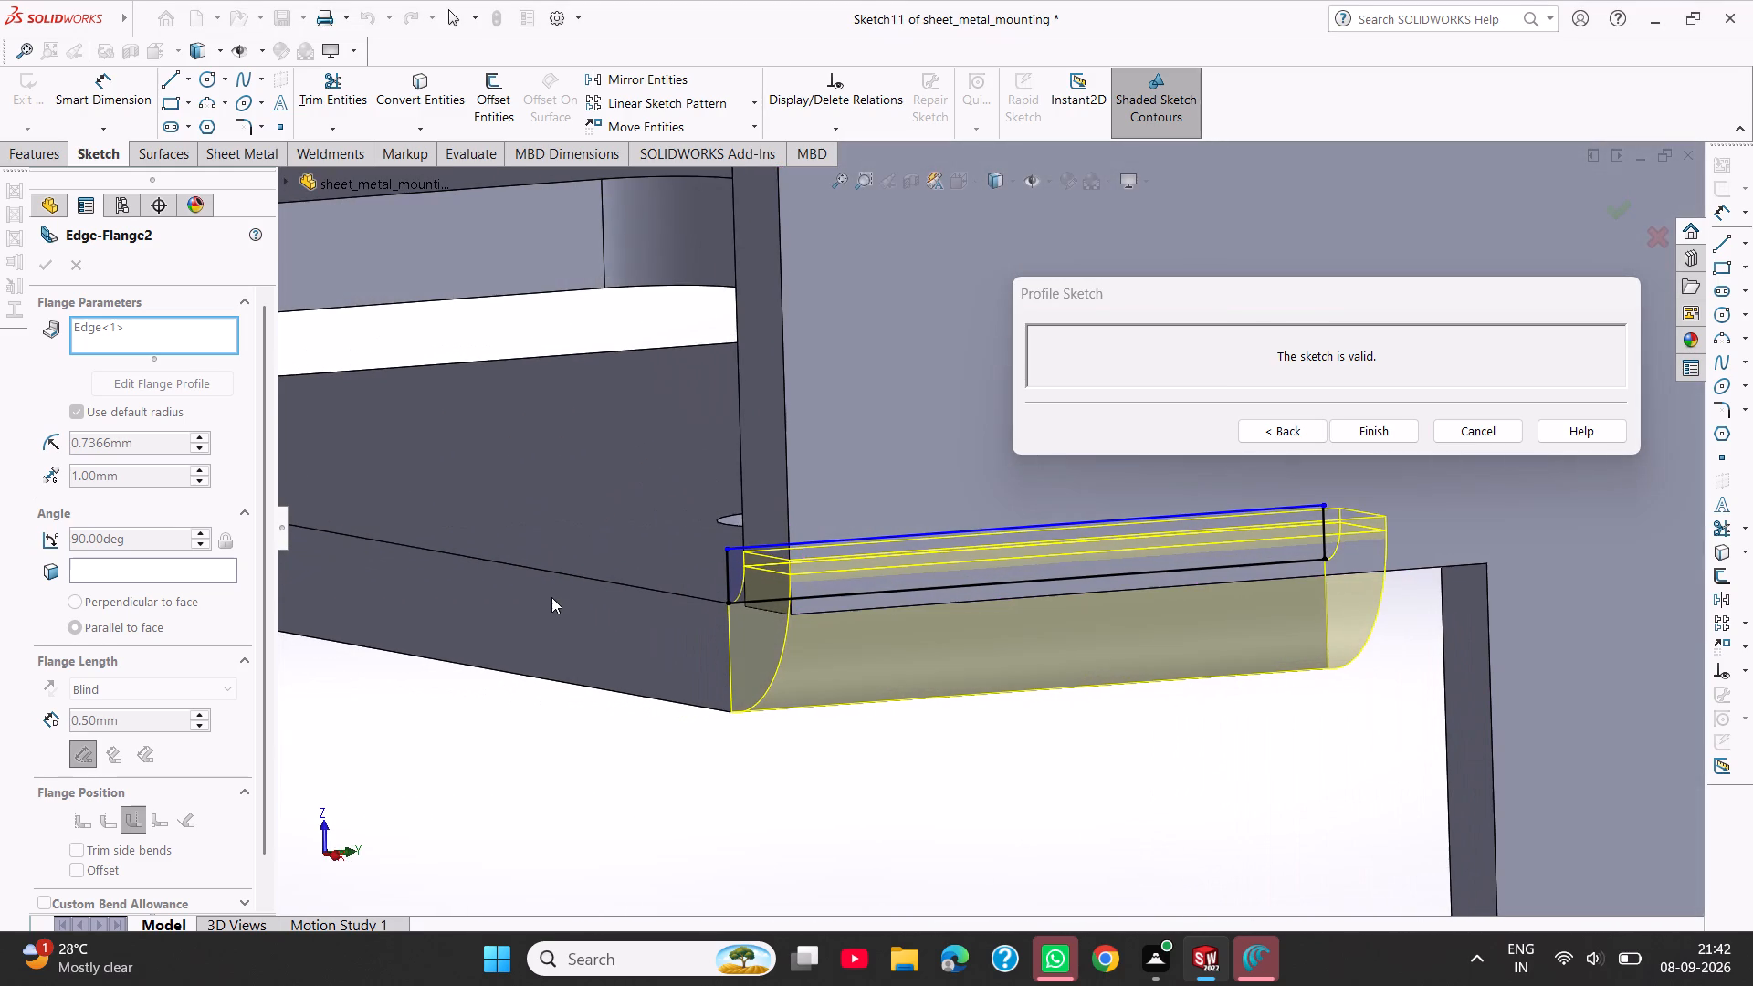
scroll(660, 588, down, 1)
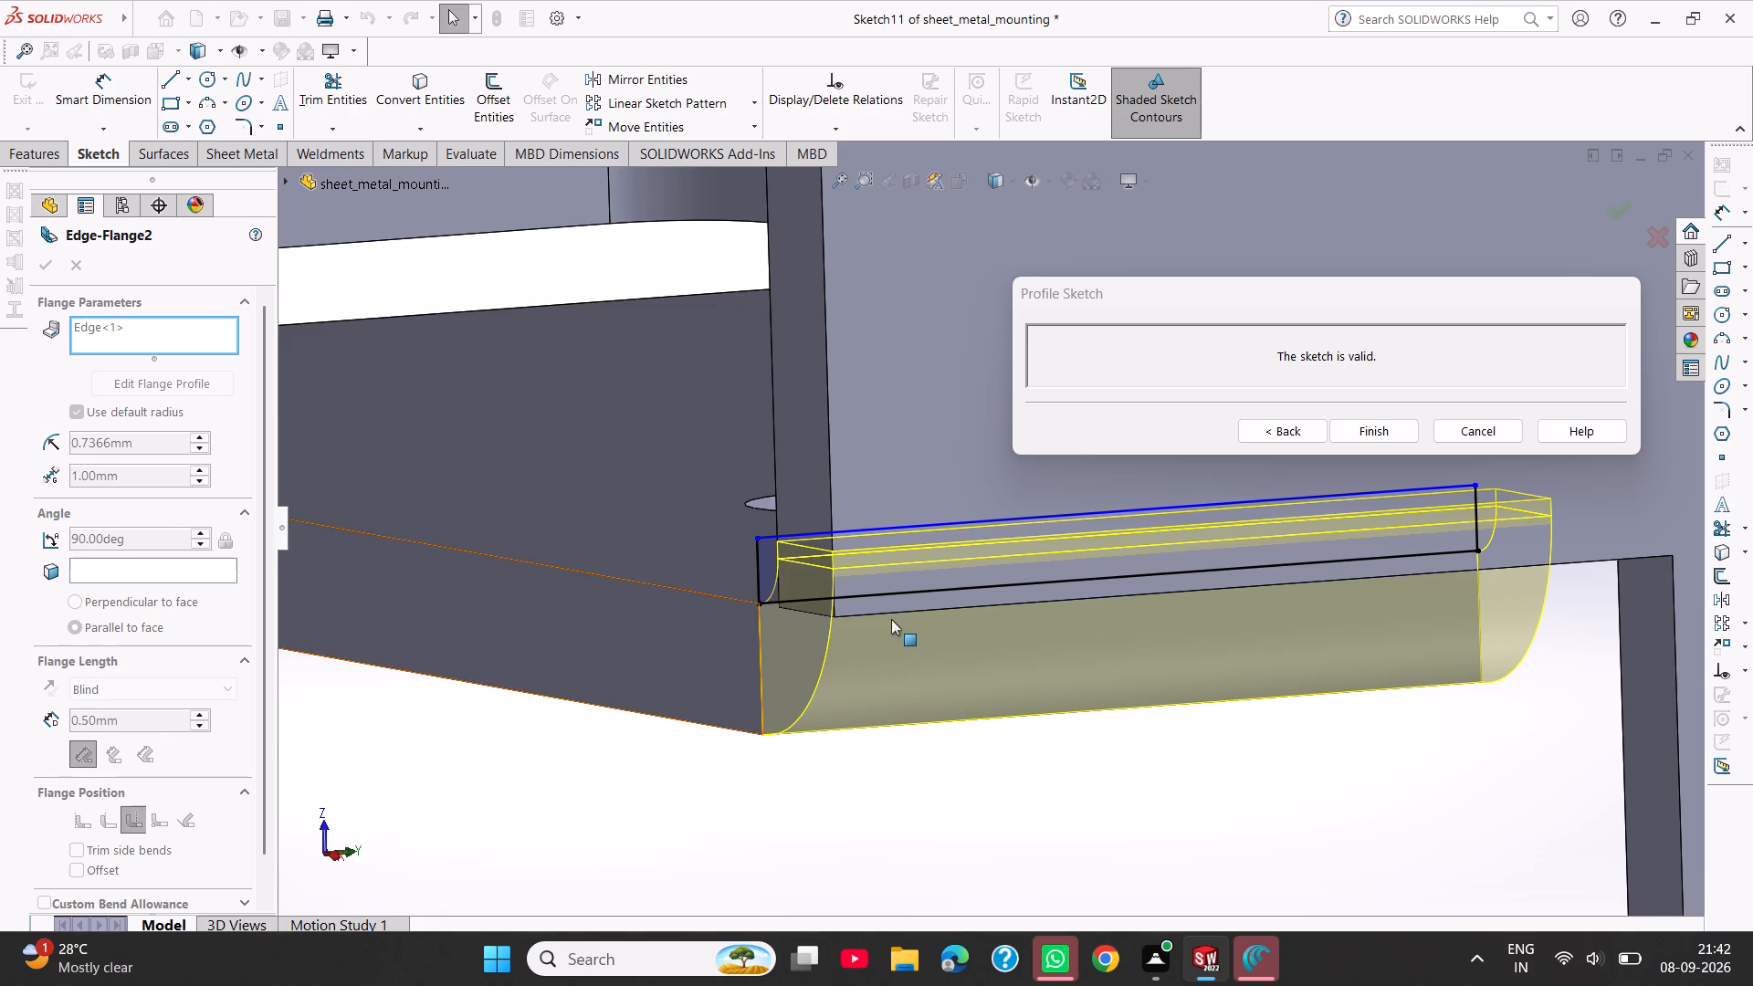
key(ctrl+8)
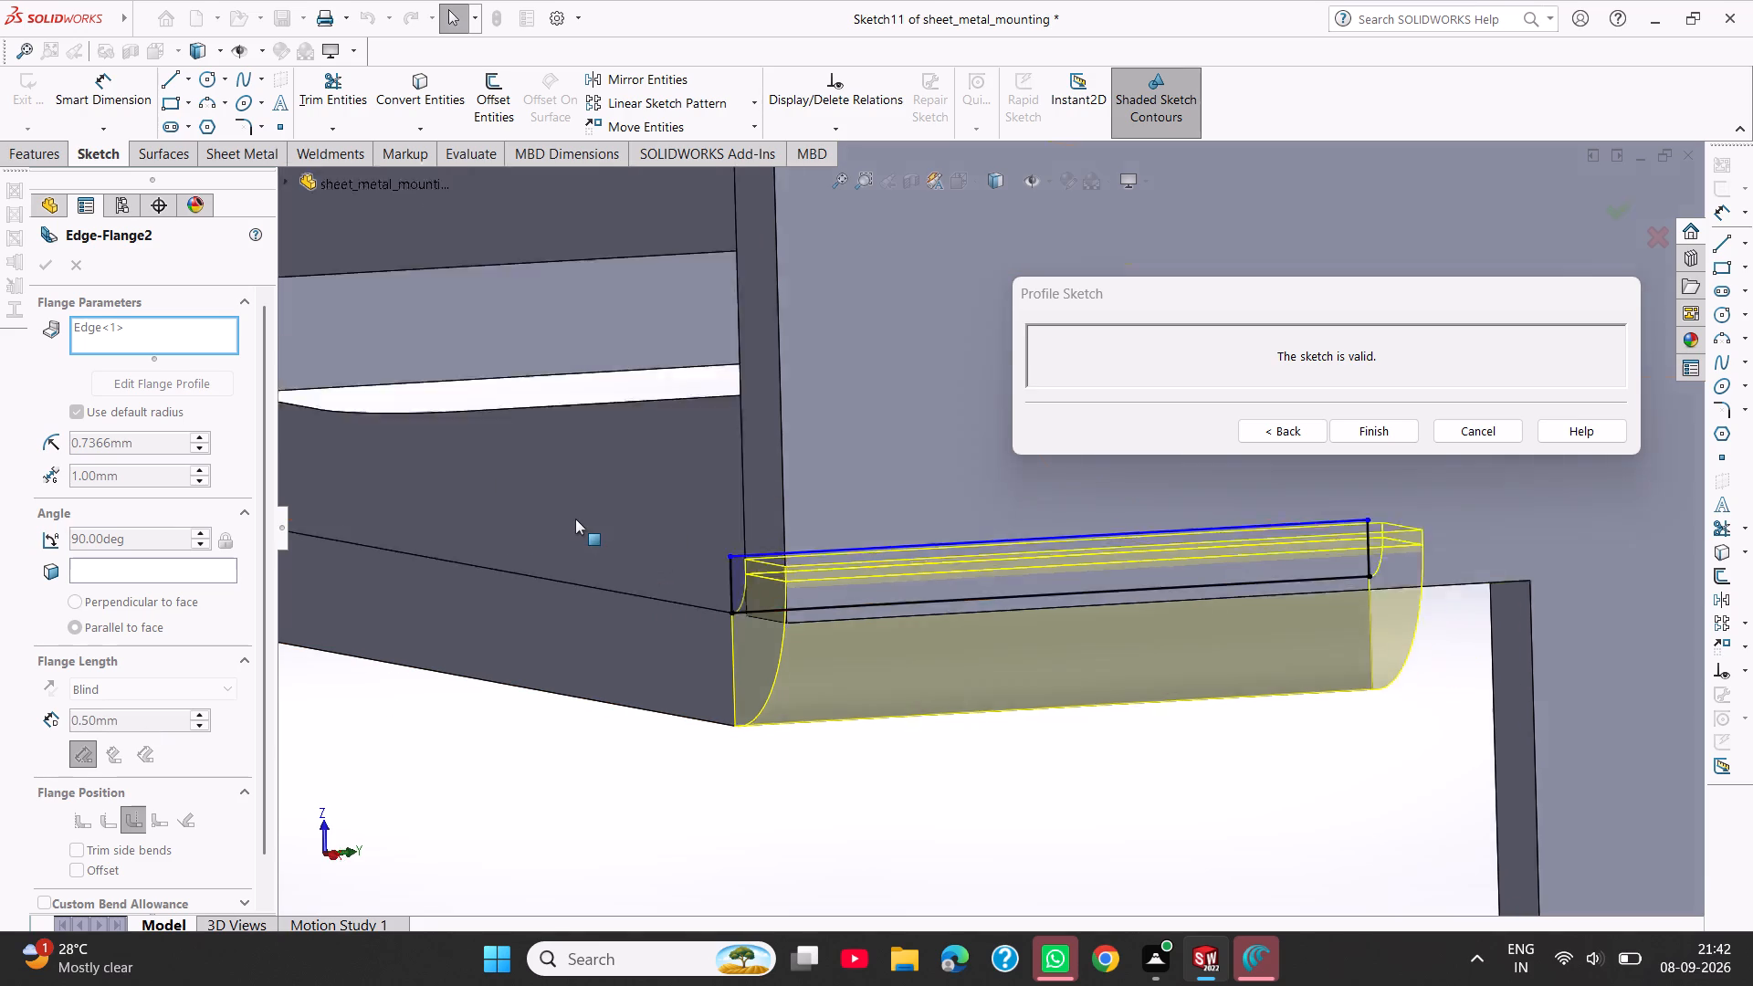
scroll(740, 635, down, 7)
scroll(677, 469, down, 4)
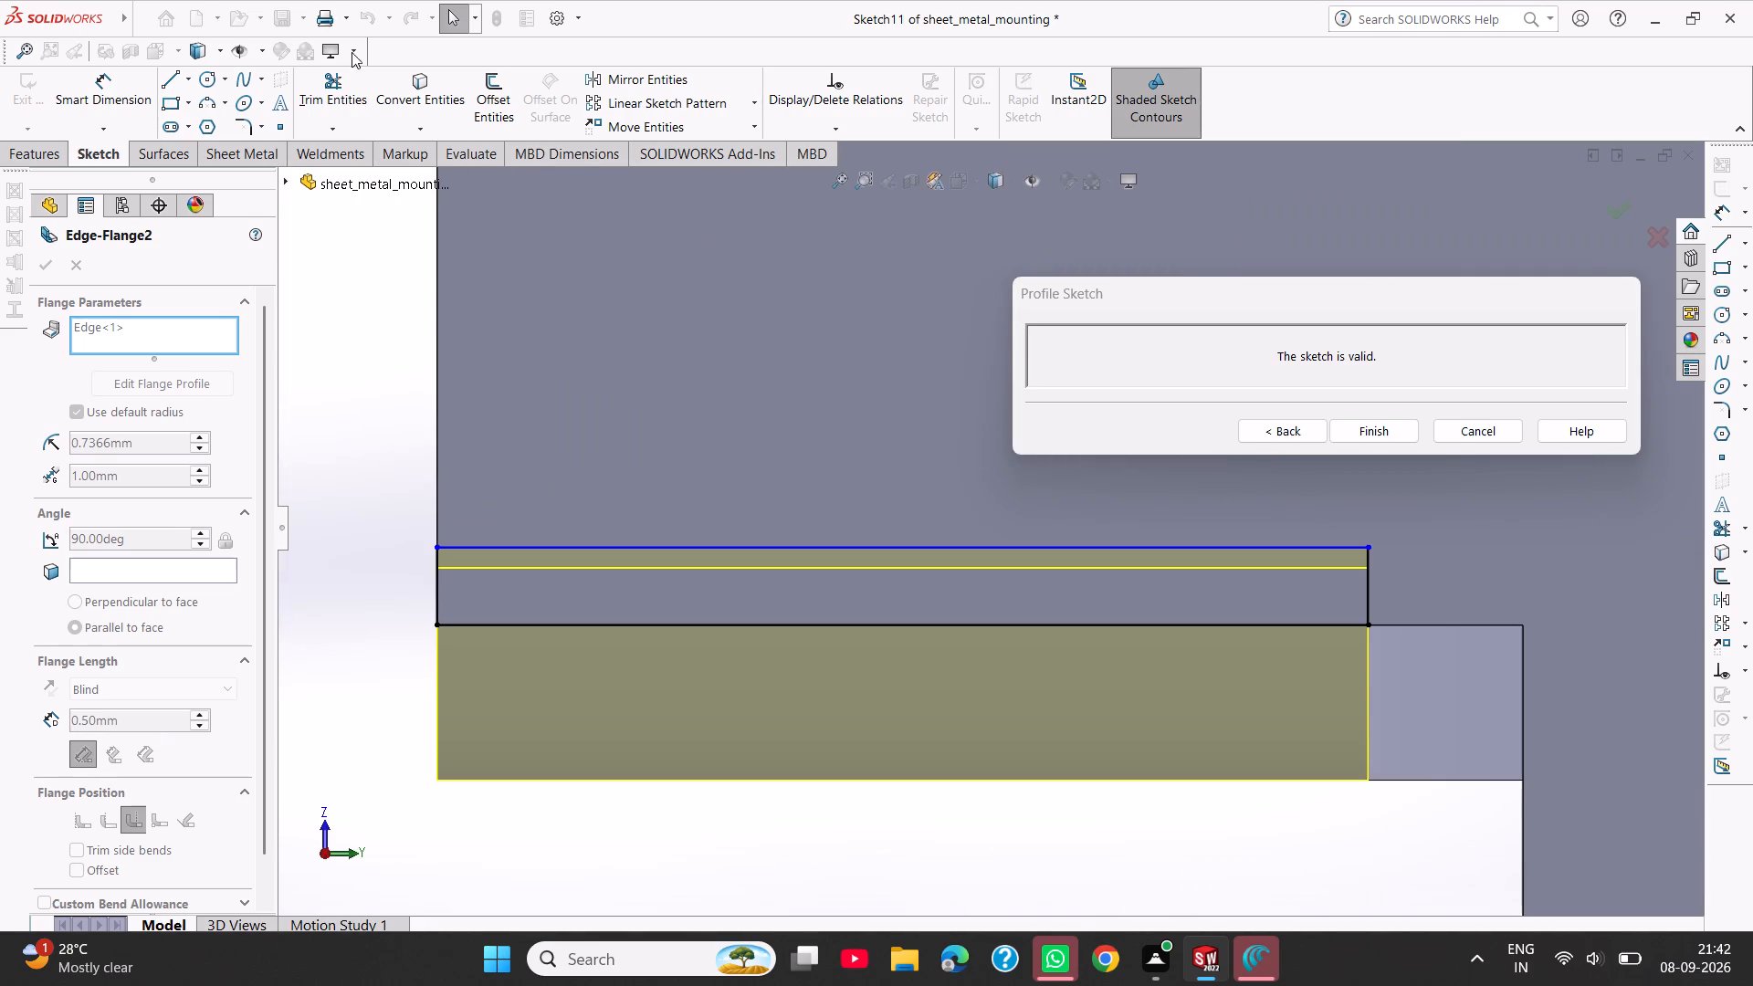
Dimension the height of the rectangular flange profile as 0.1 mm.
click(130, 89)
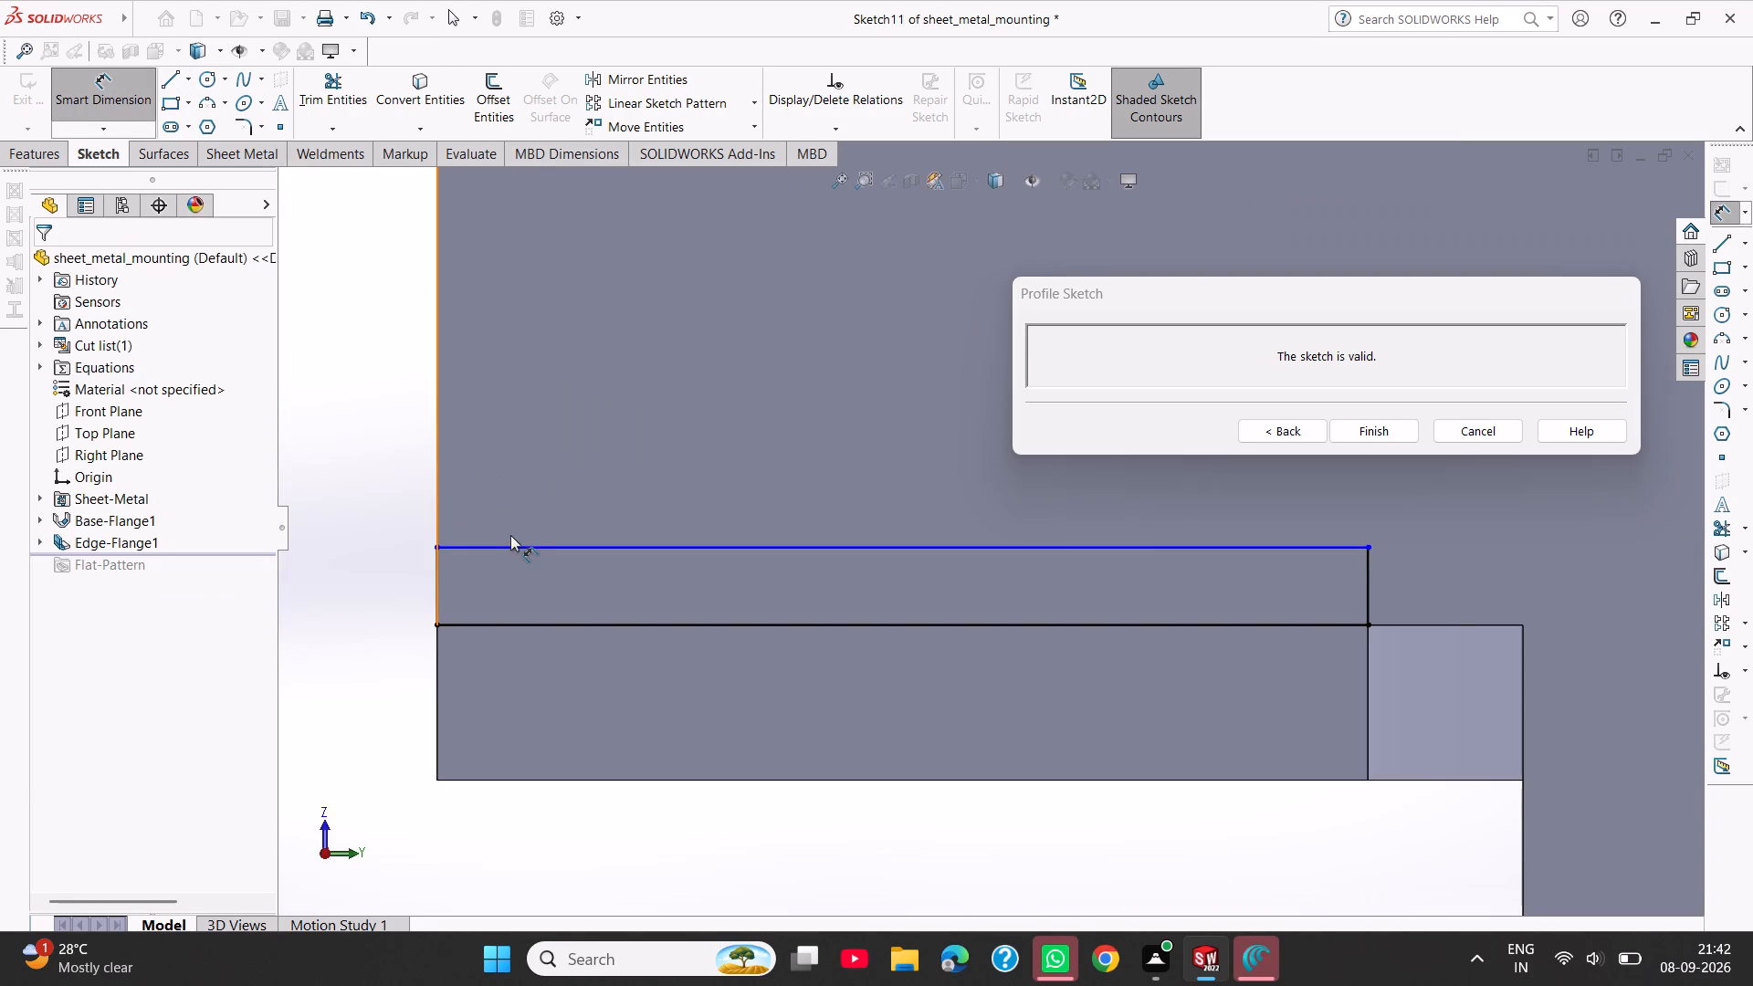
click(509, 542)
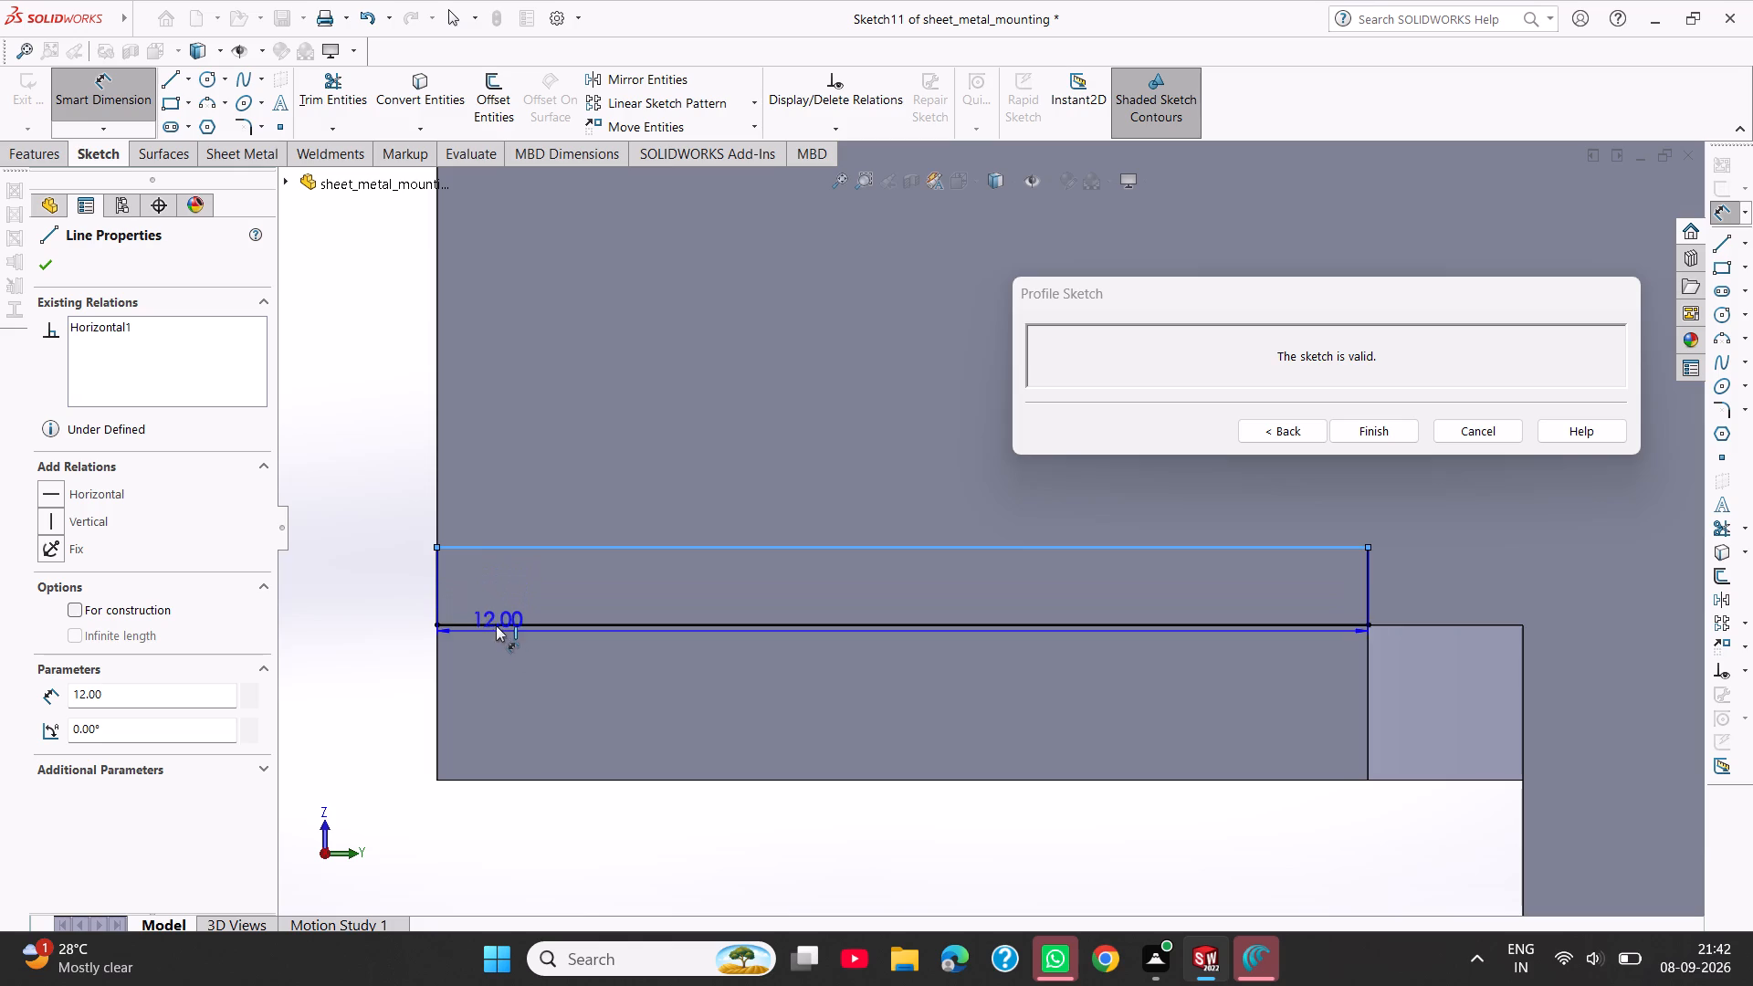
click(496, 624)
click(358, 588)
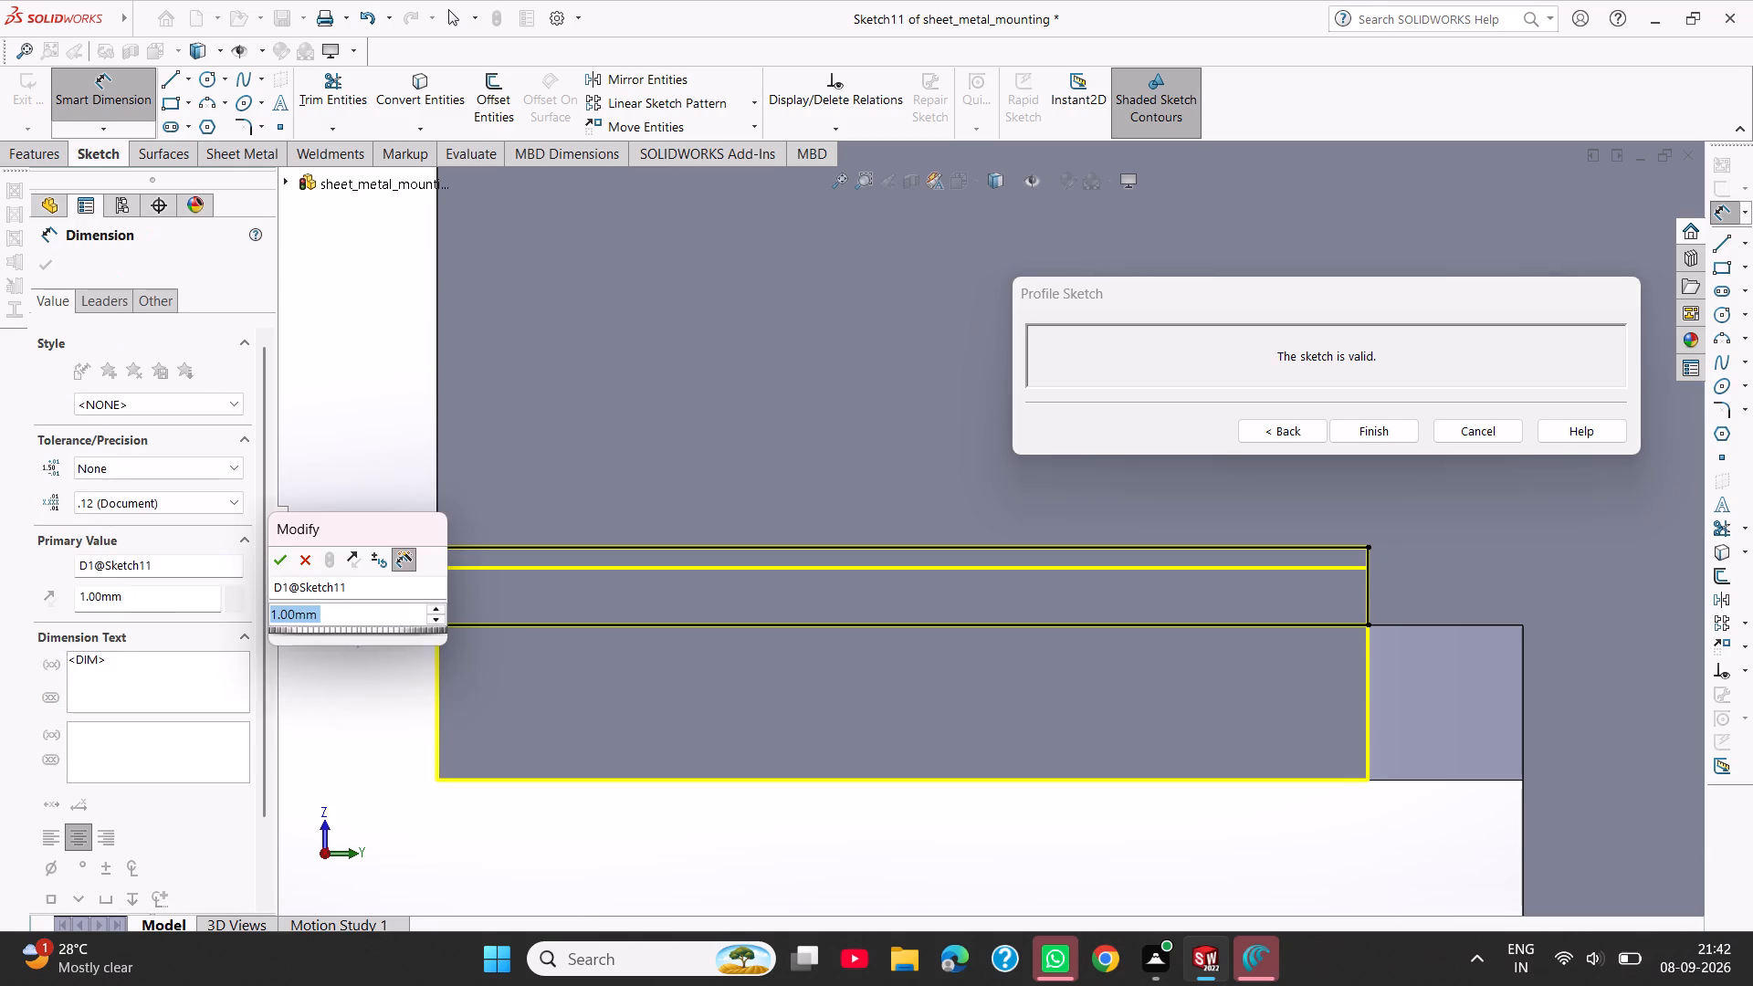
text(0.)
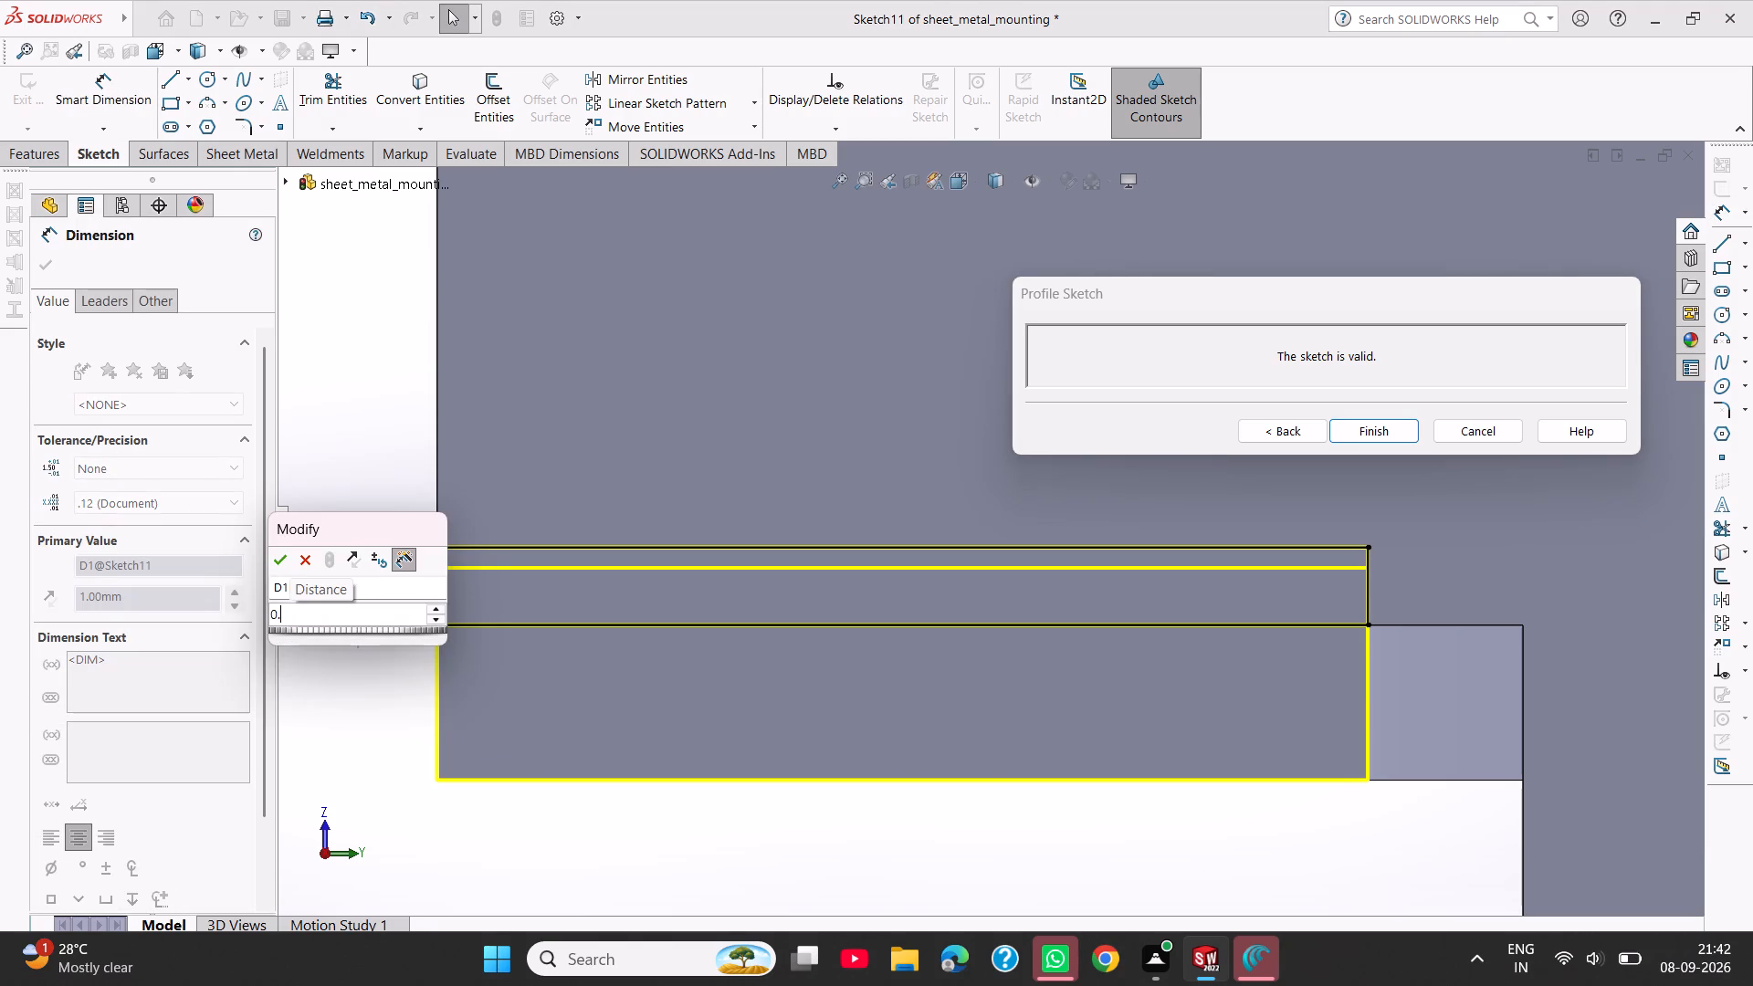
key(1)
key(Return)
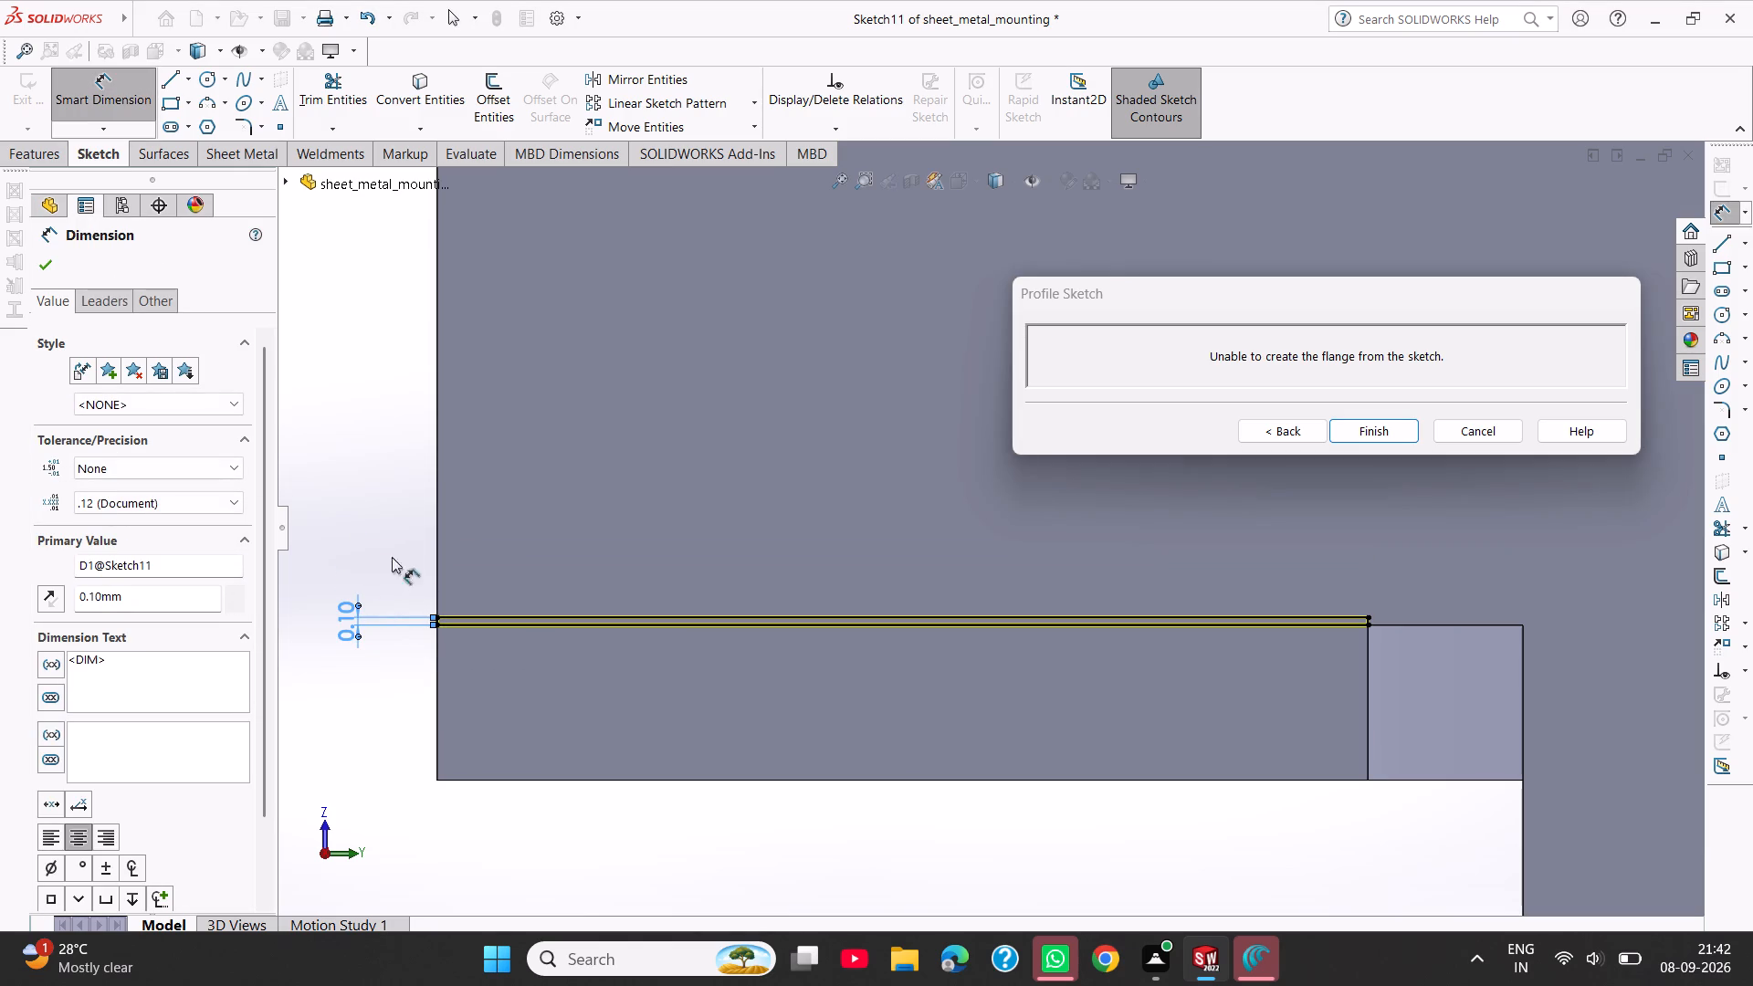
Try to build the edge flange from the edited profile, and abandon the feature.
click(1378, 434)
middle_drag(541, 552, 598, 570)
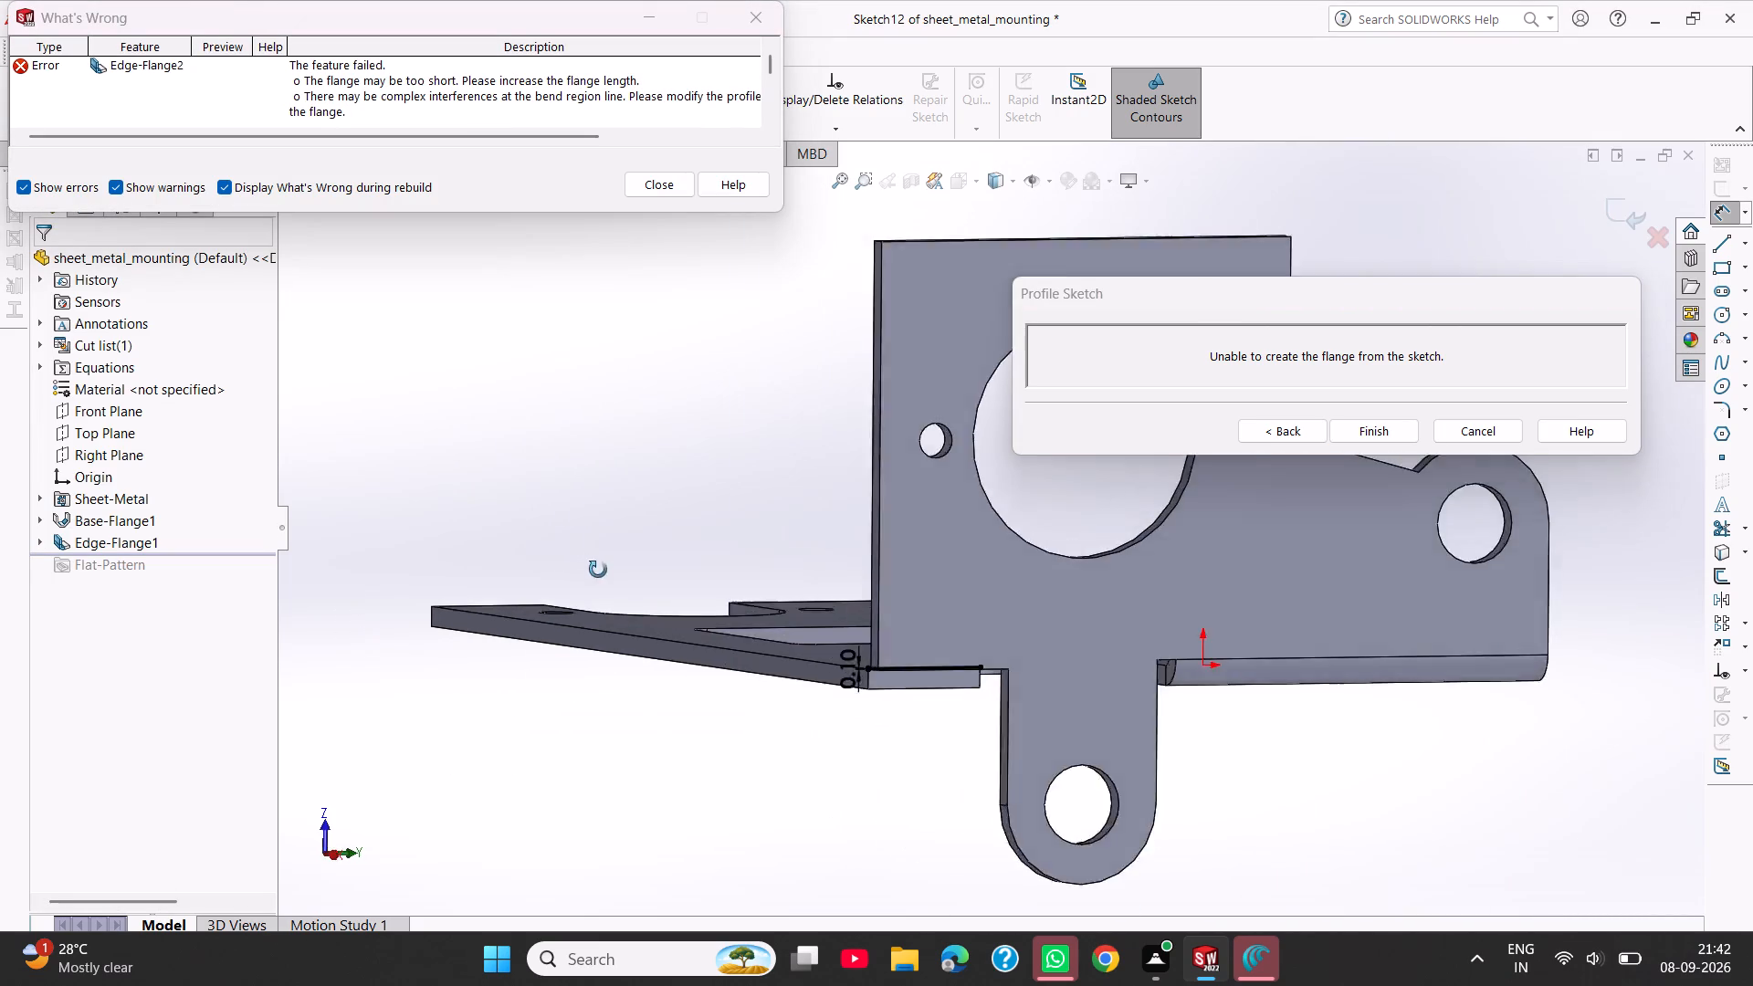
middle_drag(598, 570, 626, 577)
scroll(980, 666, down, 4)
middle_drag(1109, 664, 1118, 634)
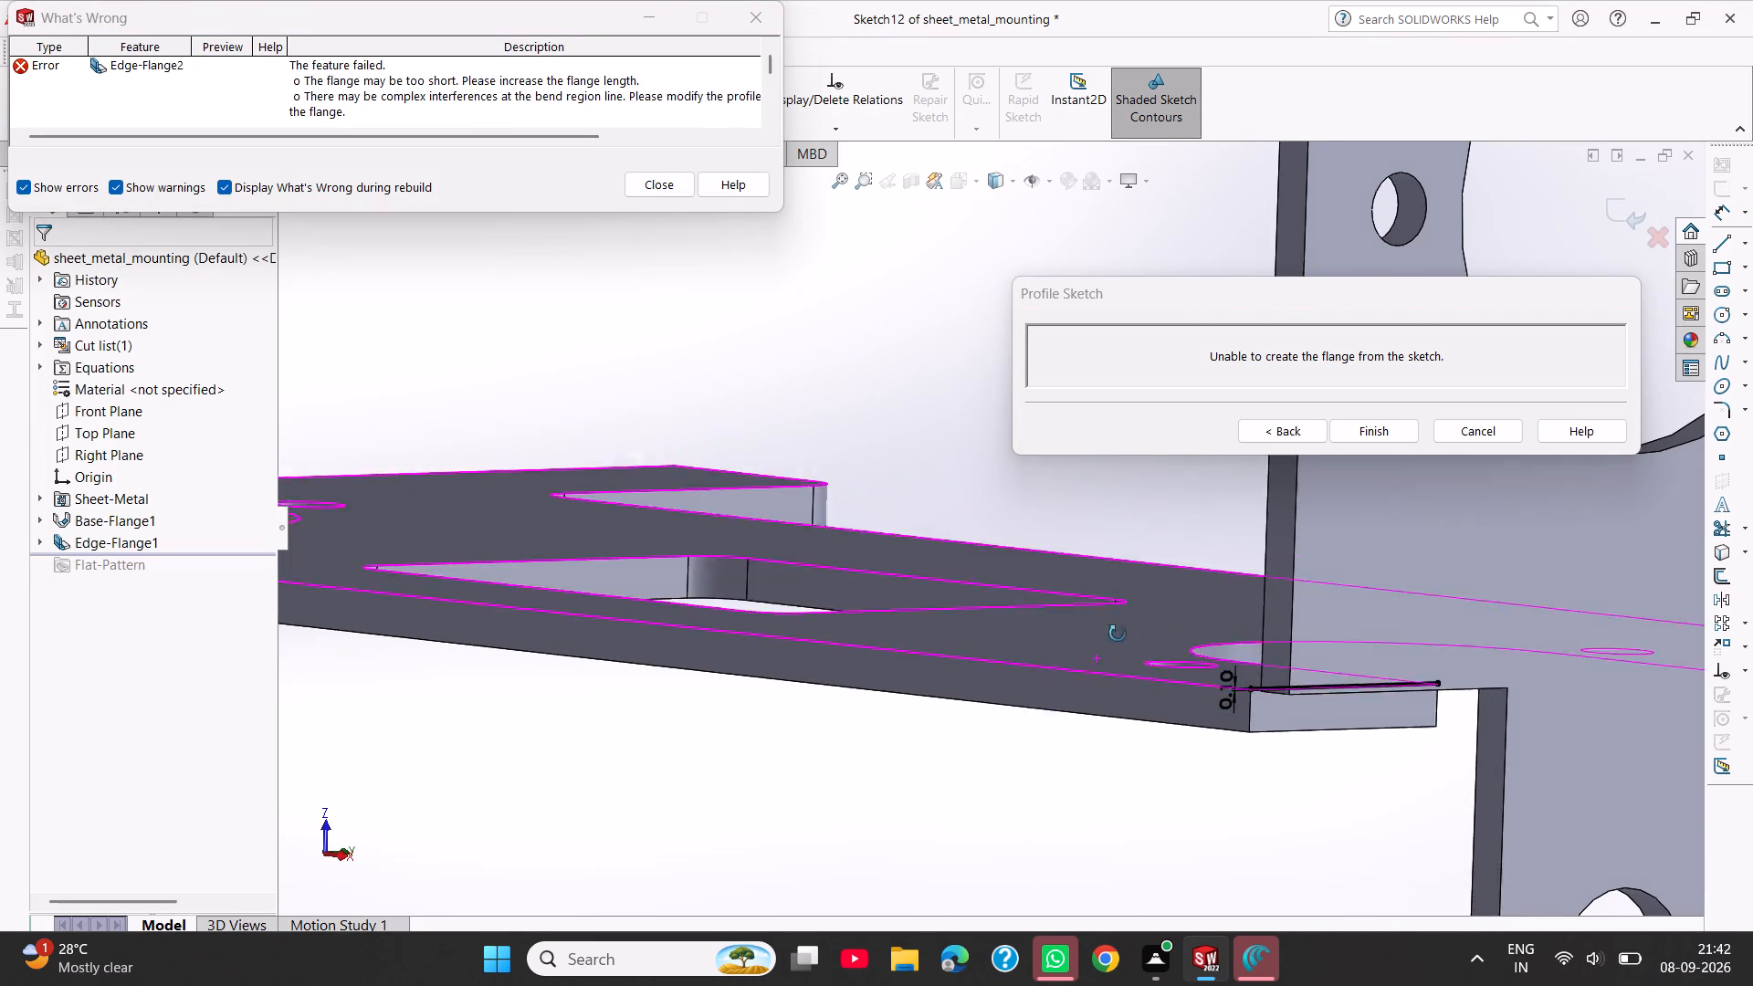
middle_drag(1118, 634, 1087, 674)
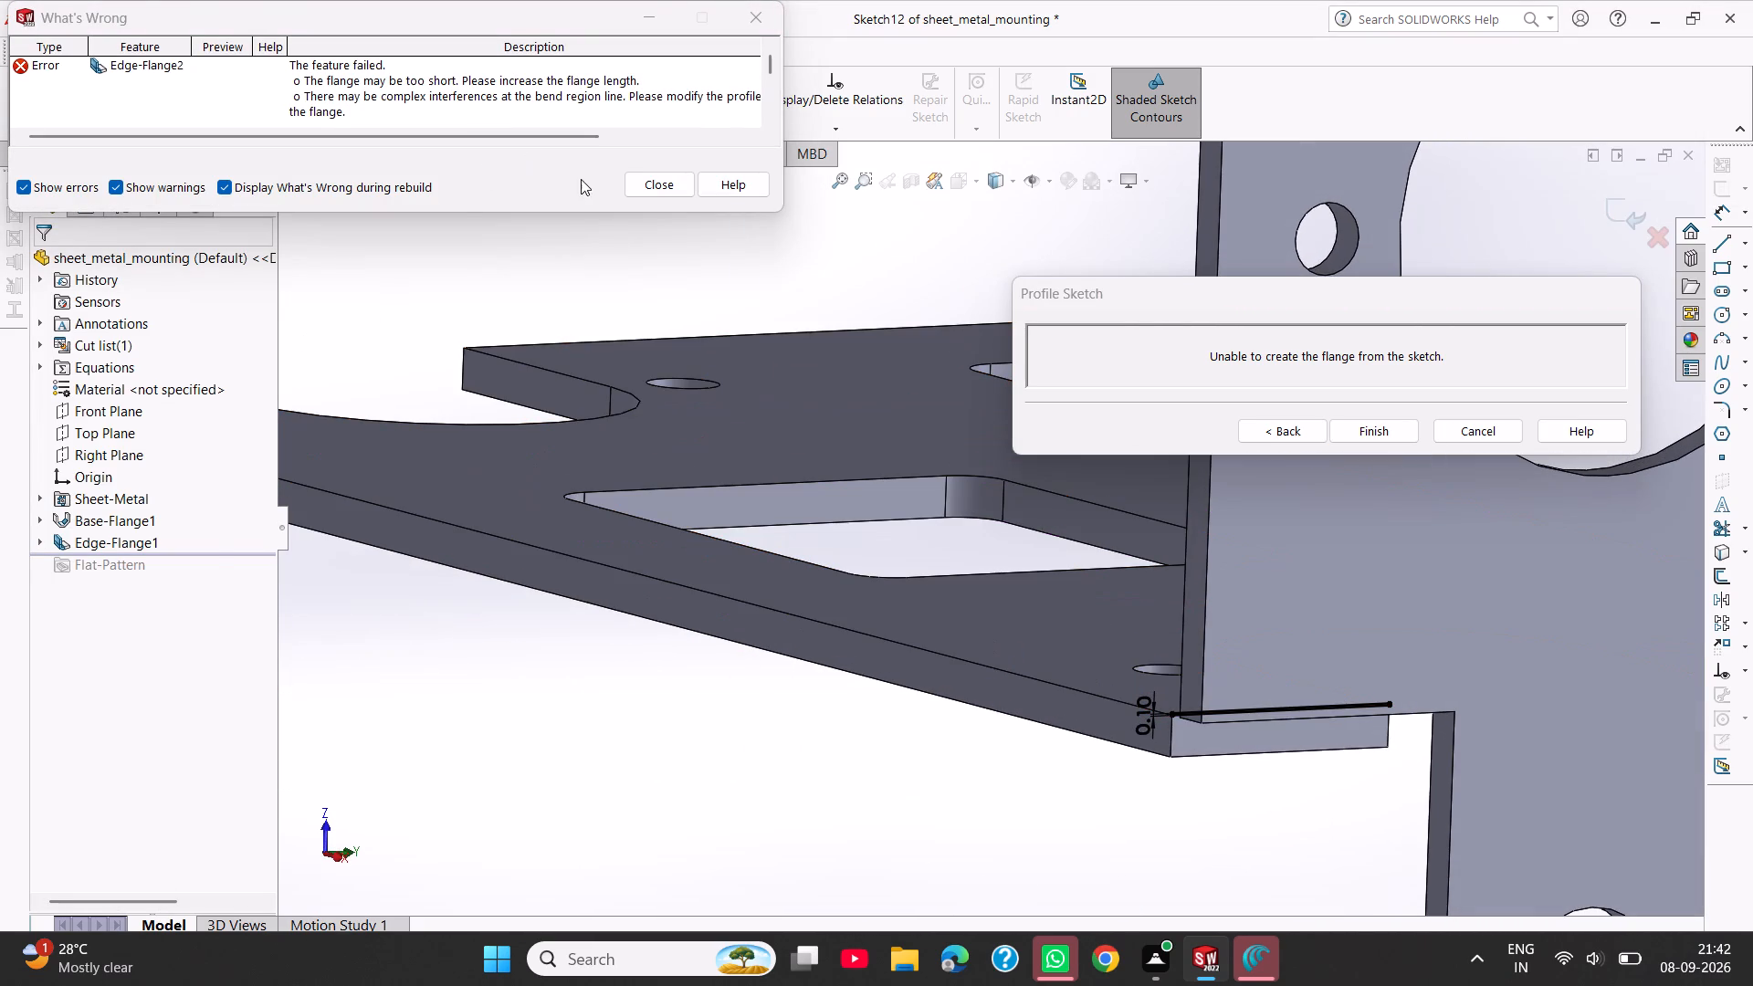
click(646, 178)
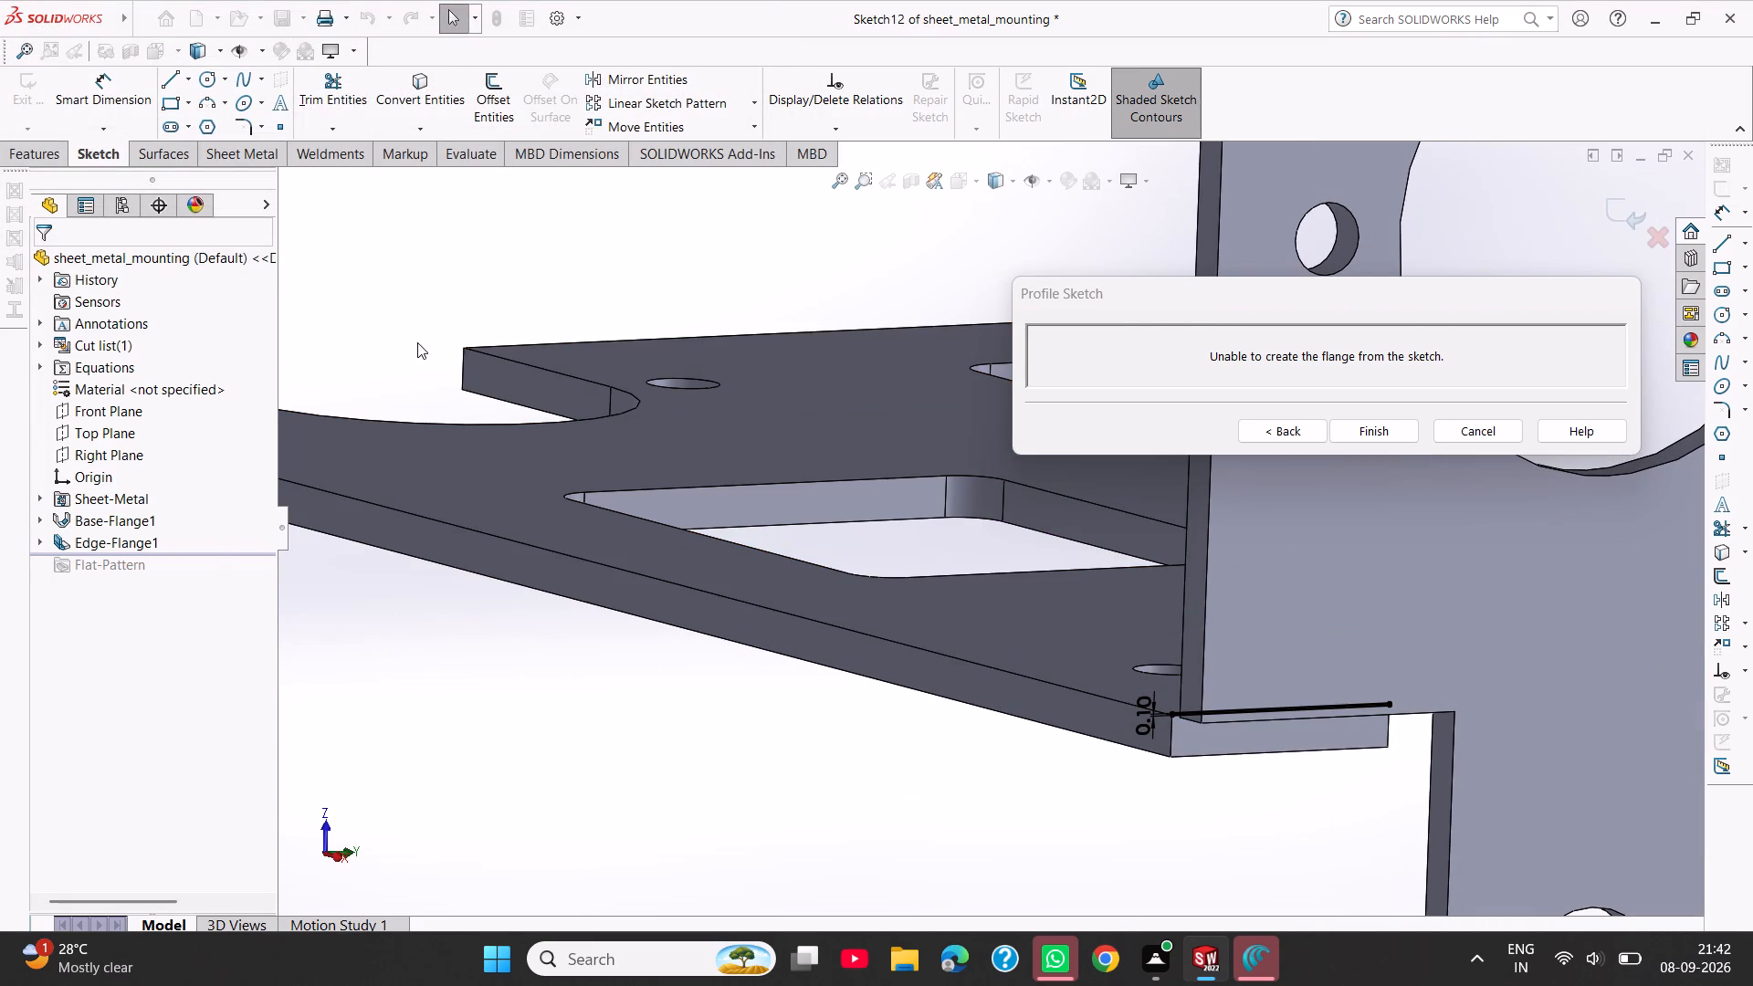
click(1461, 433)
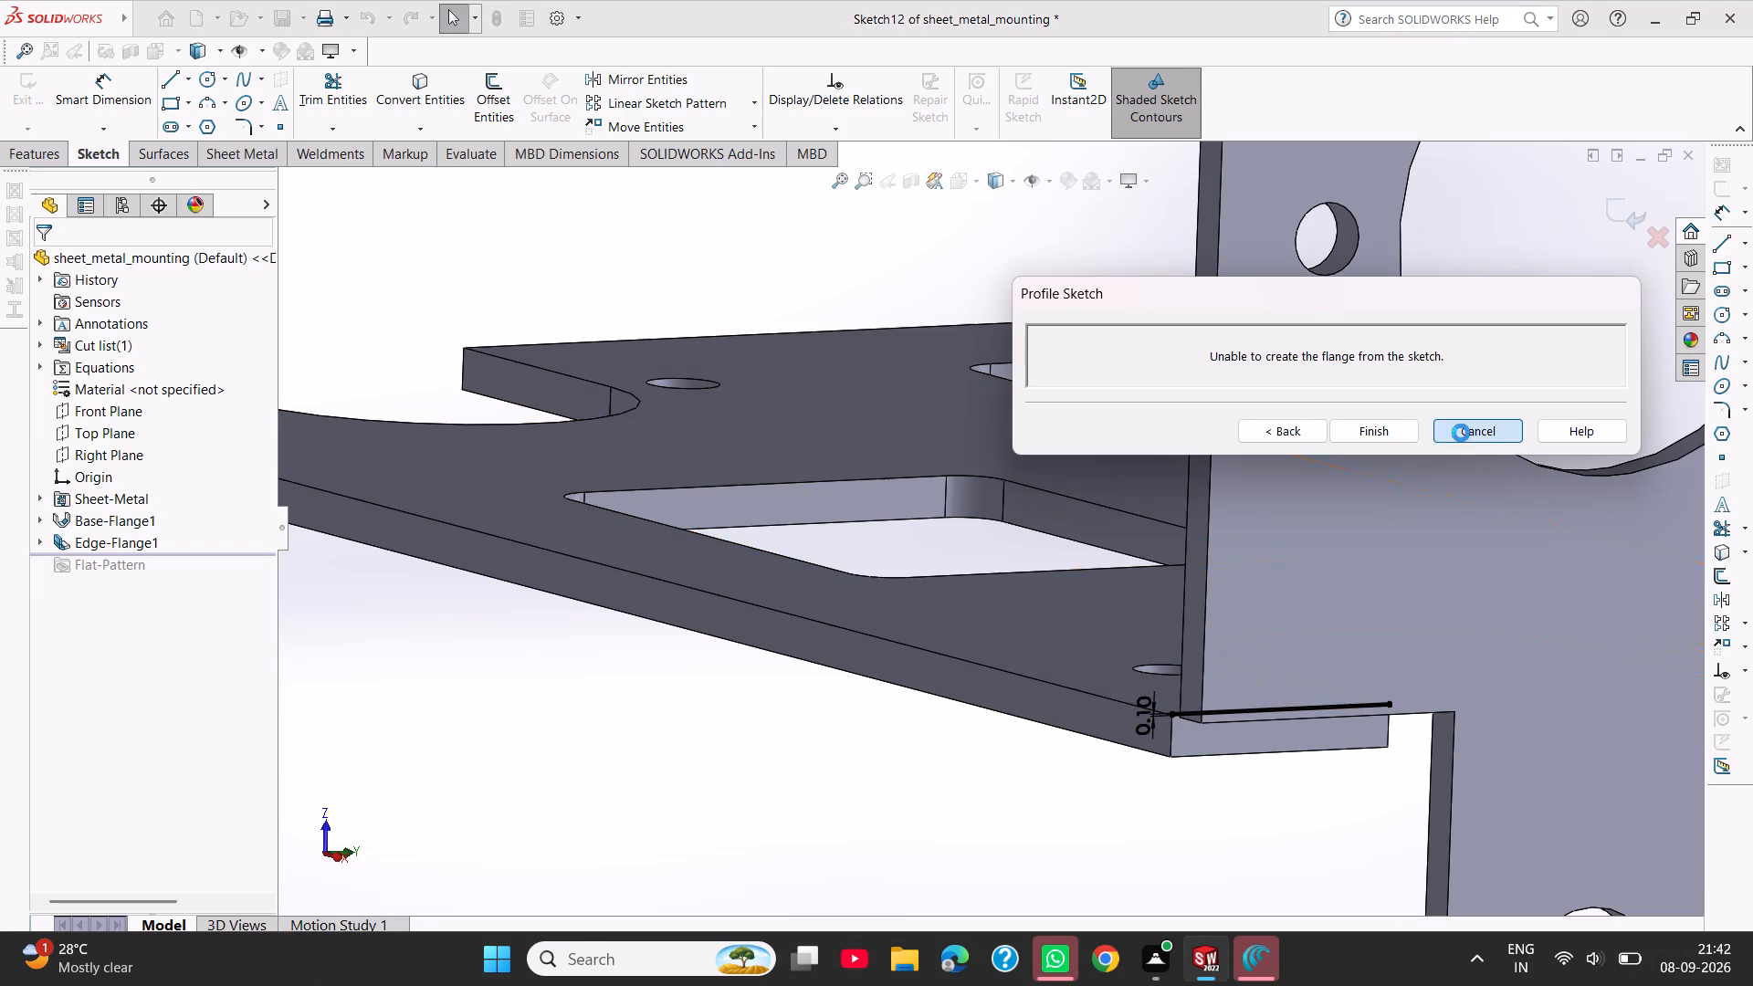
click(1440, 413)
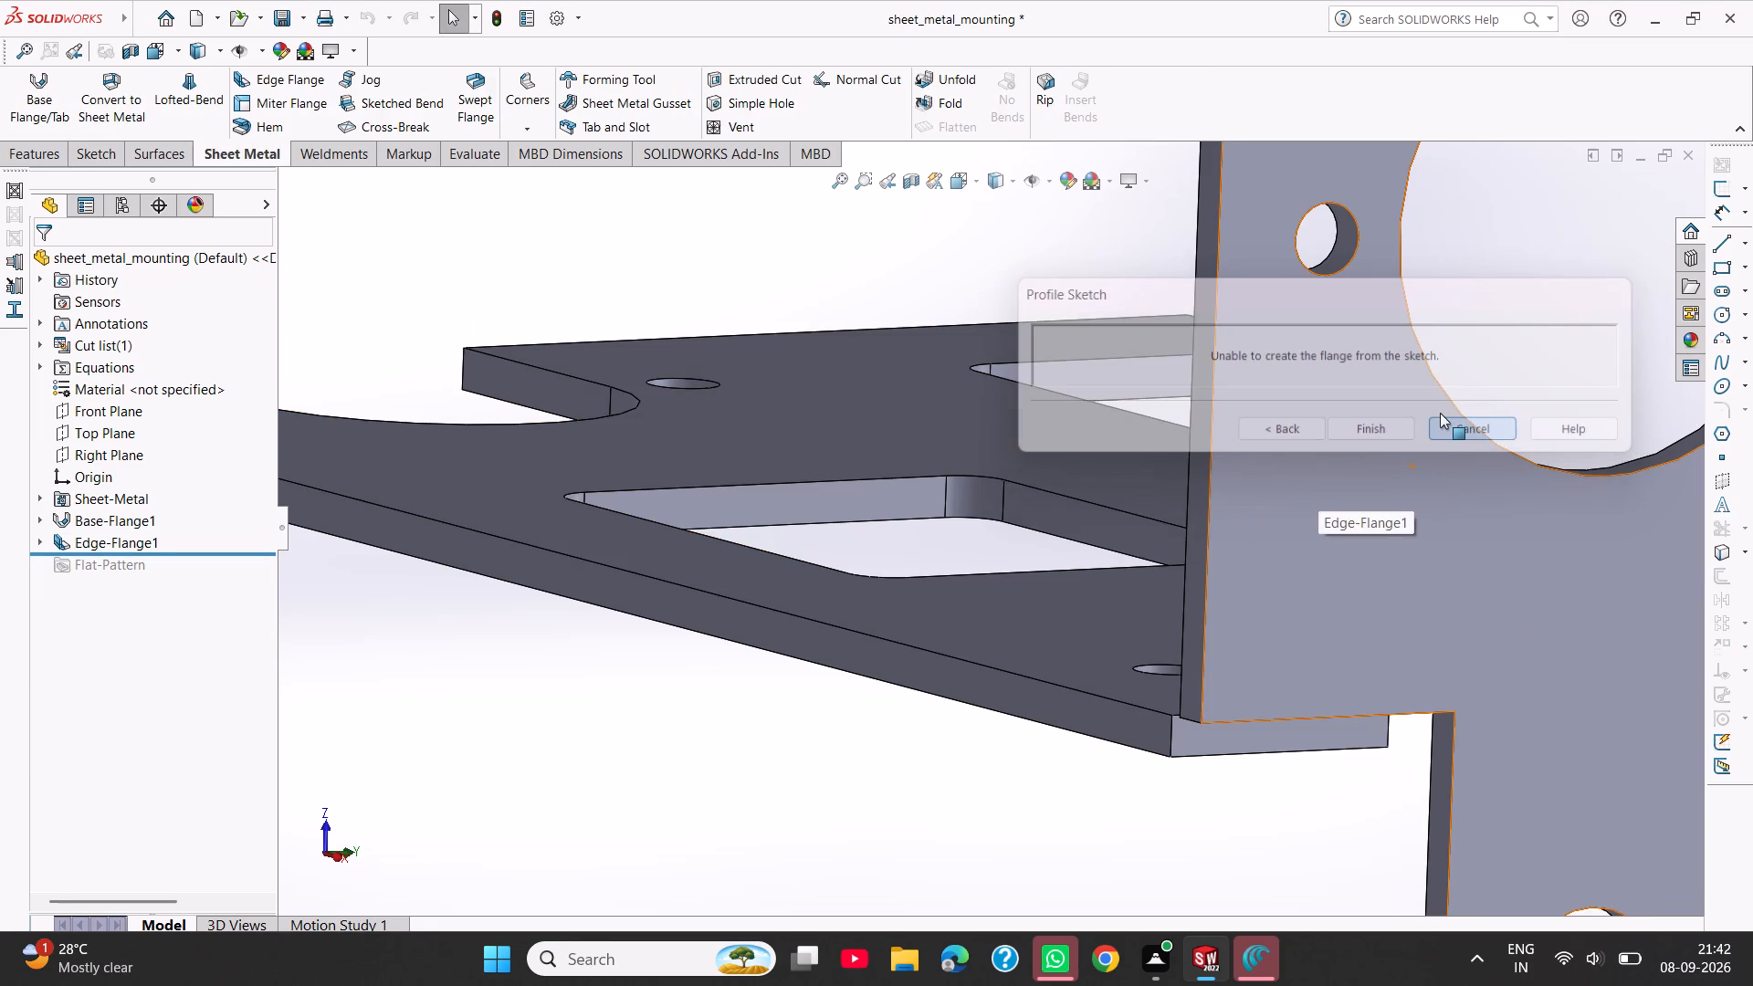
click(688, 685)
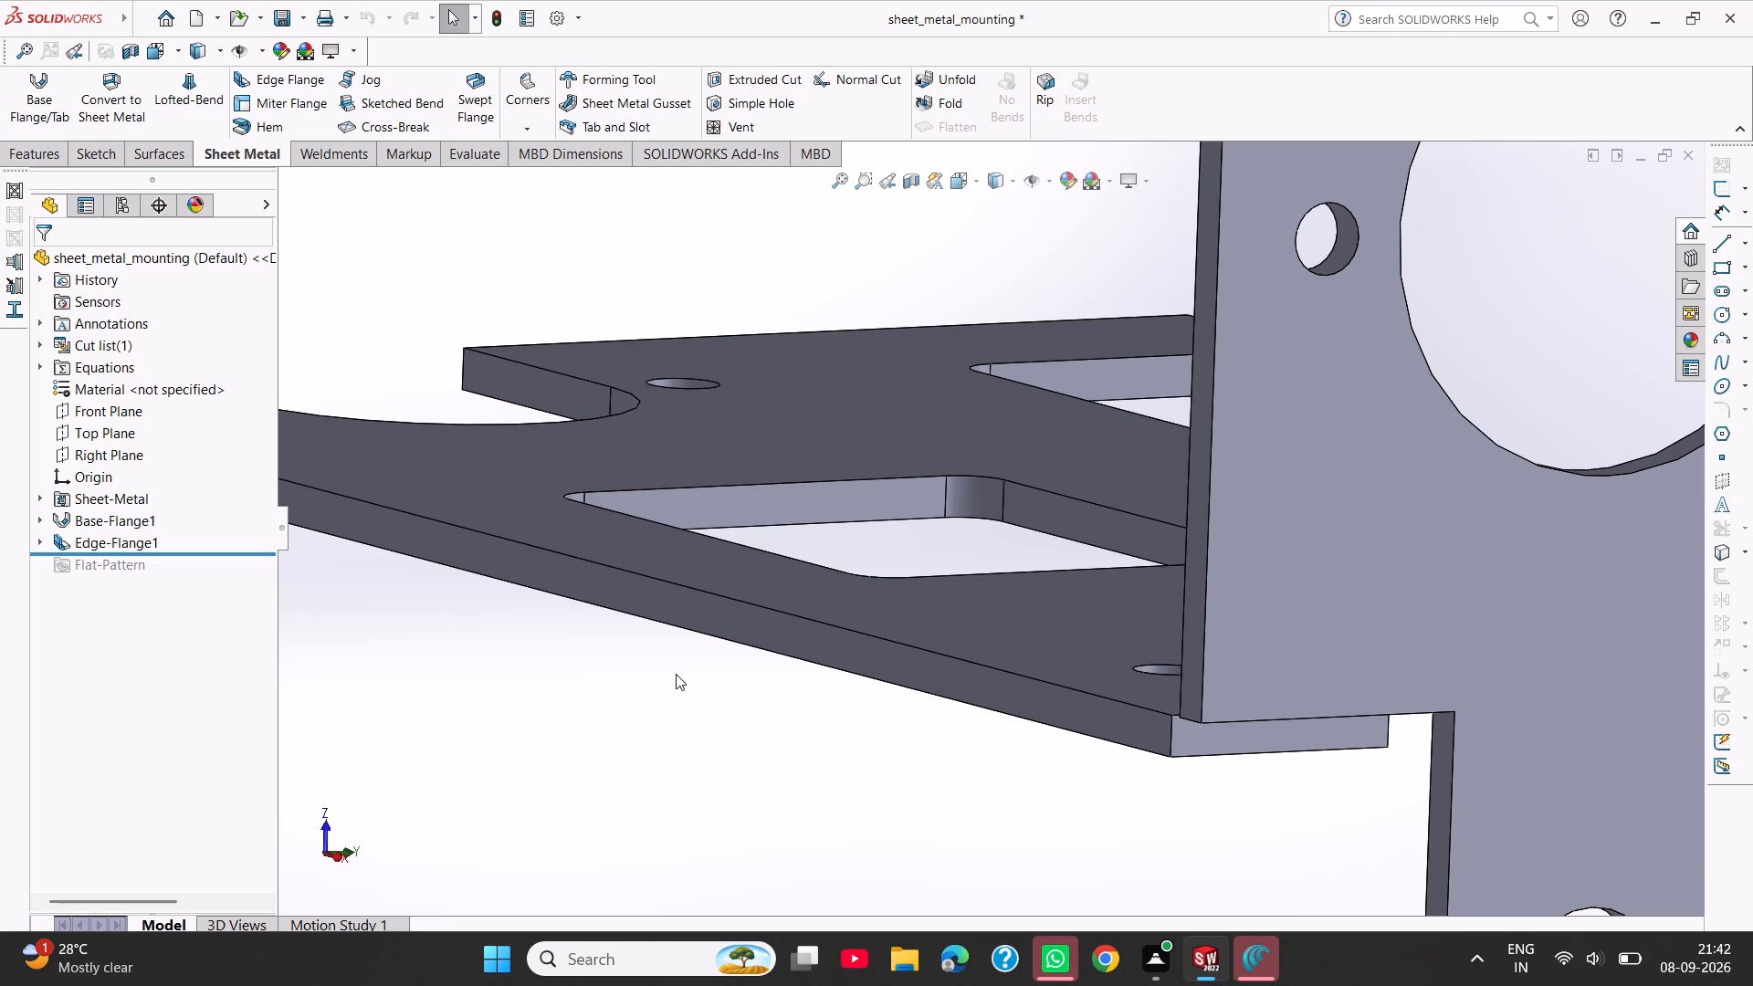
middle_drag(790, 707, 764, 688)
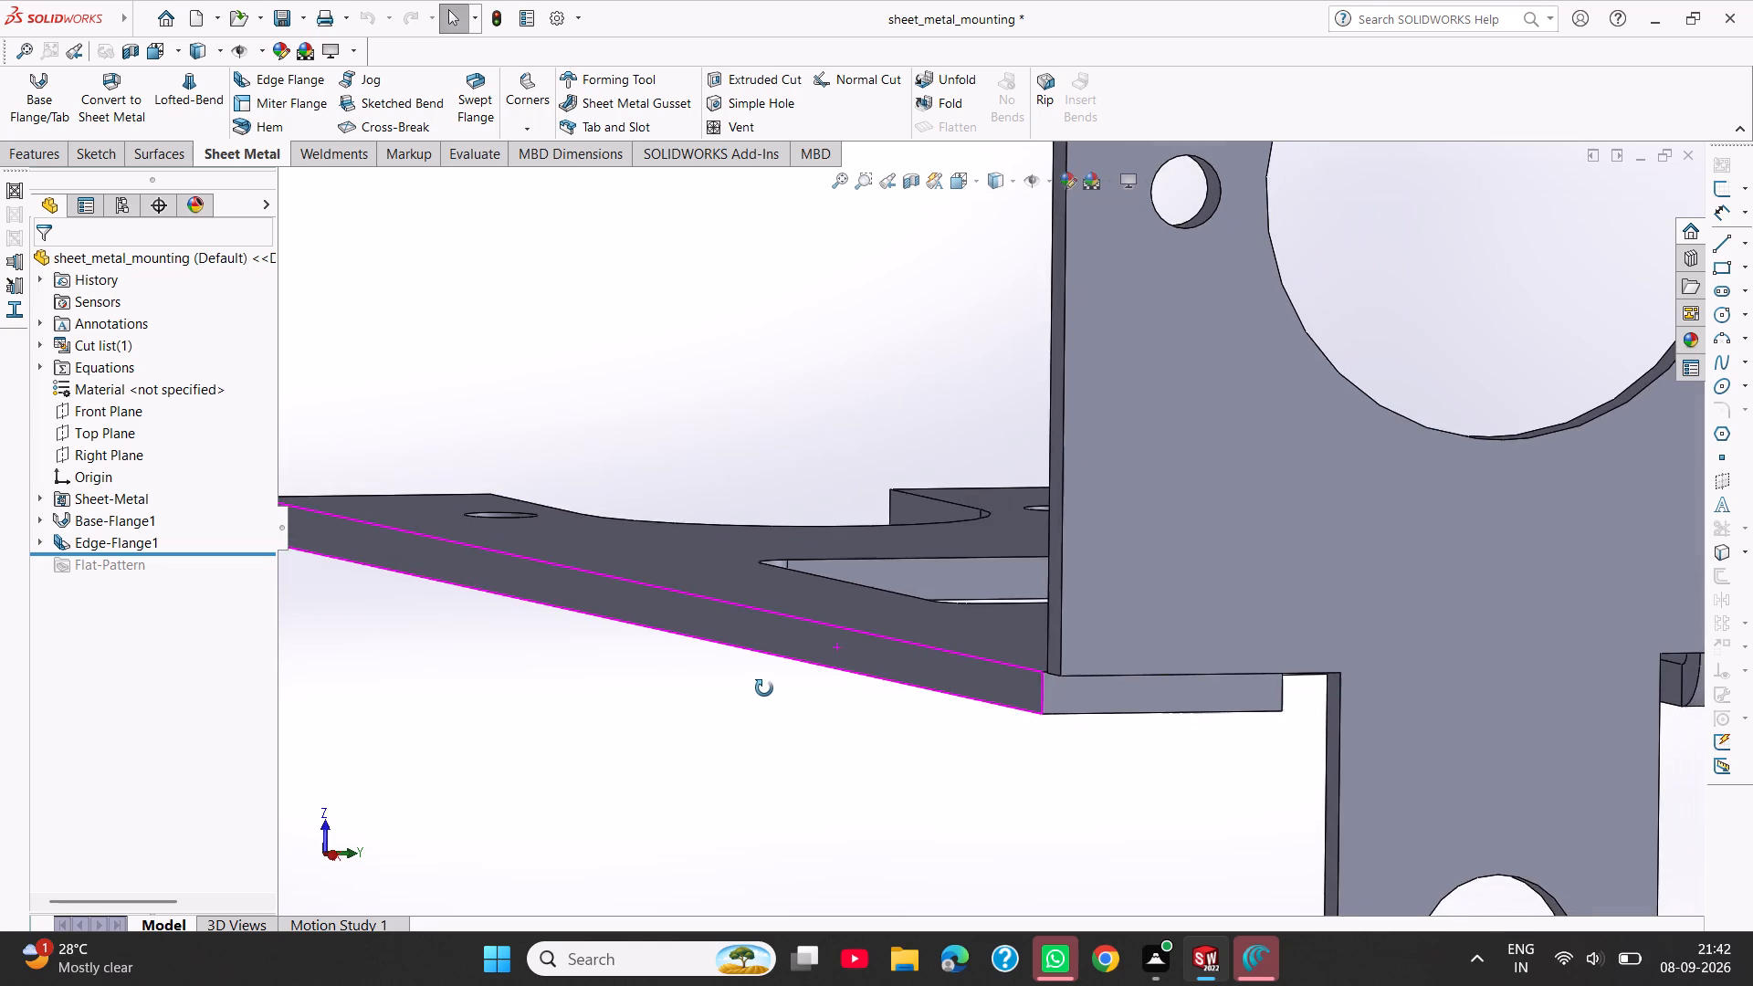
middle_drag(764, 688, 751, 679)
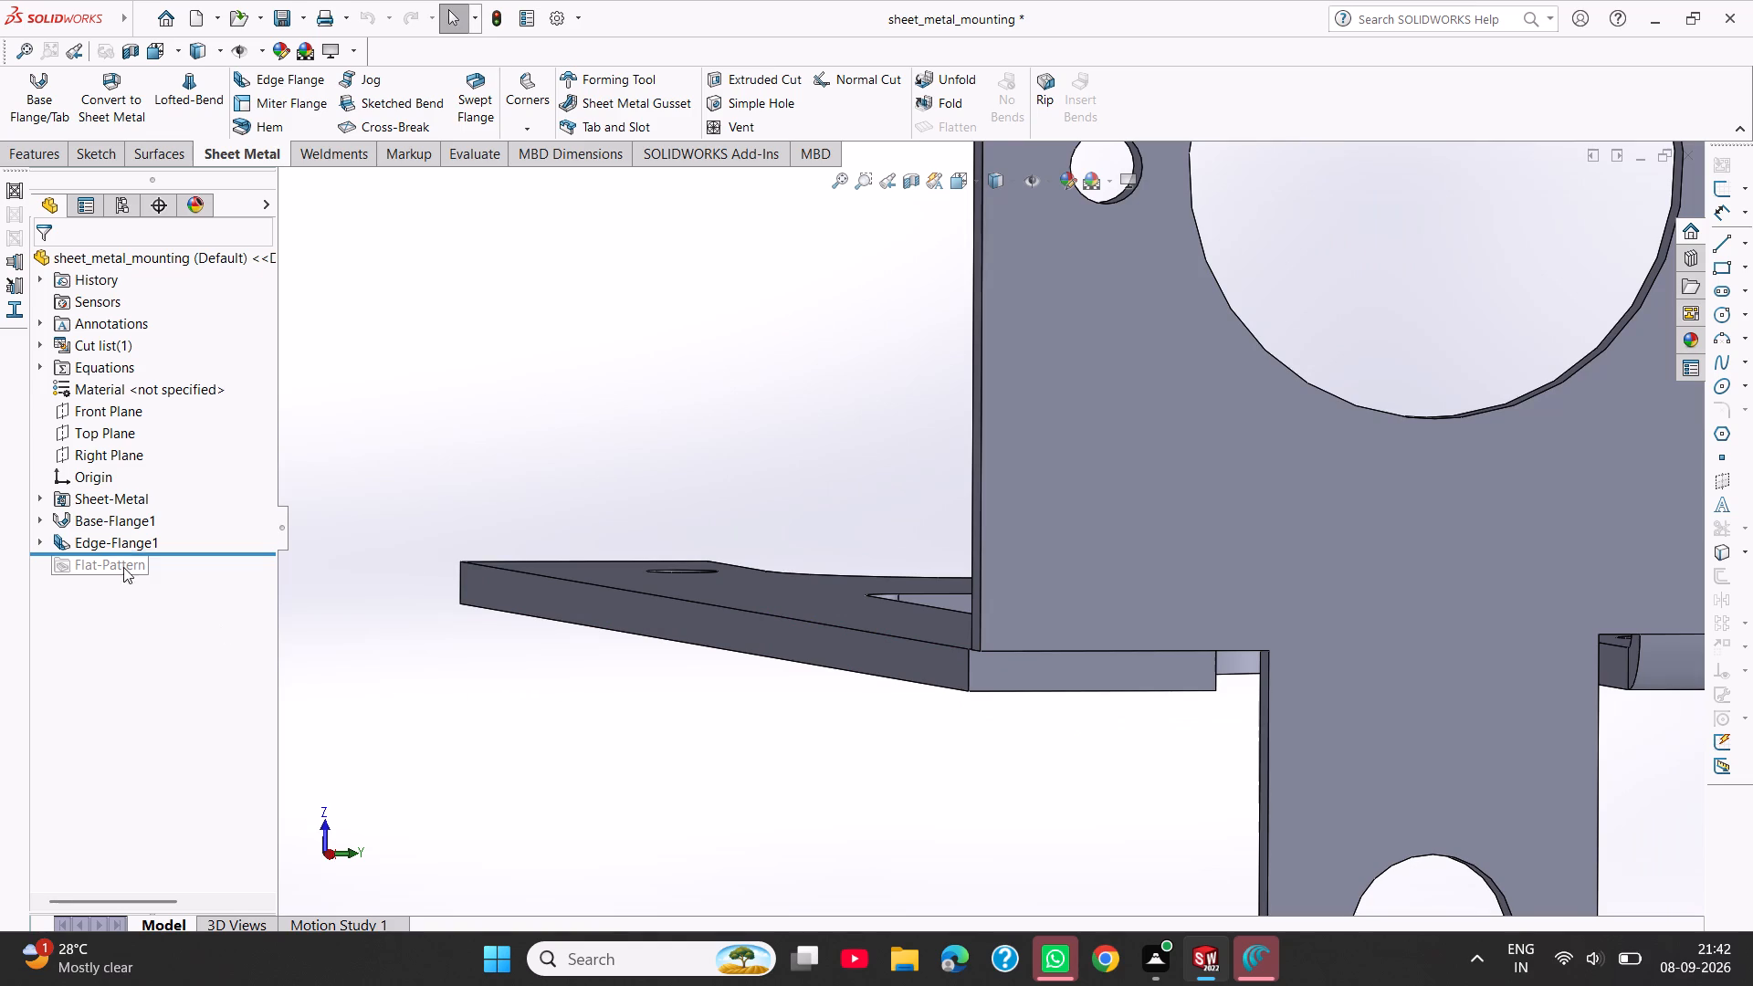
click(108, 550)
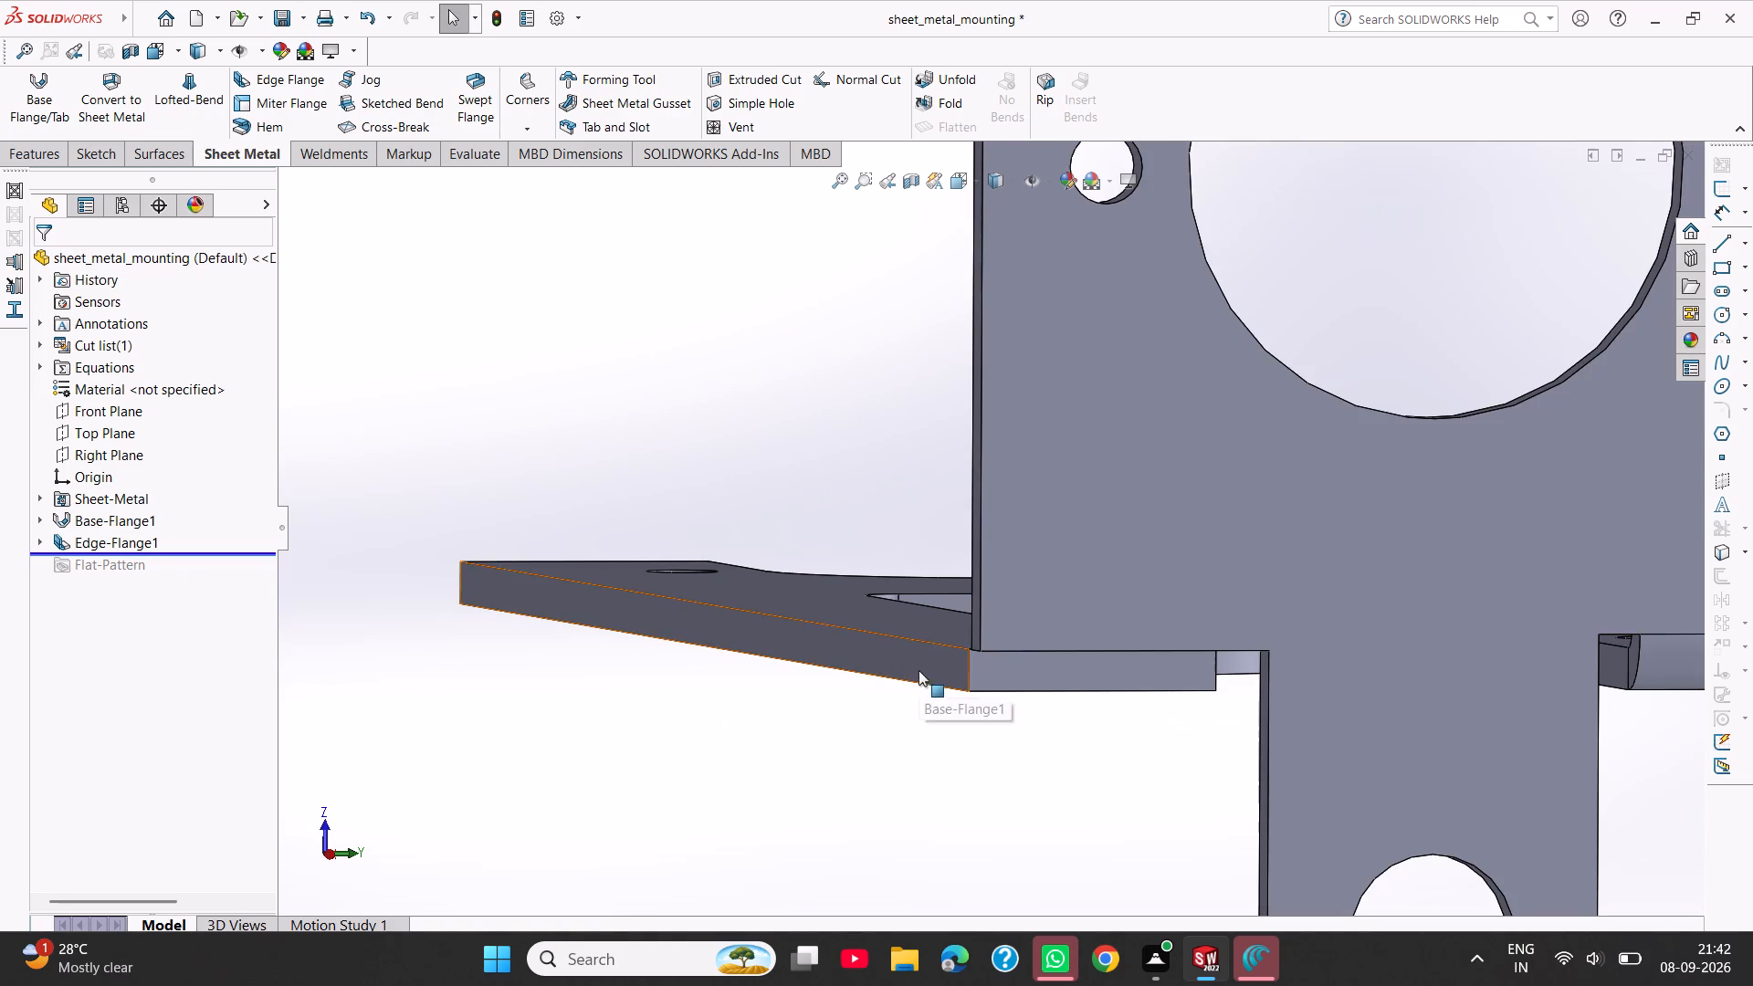
Examine the bracket from several angles, checking the base plate, the edge flange and the corner where they meet.
click(68, 544)
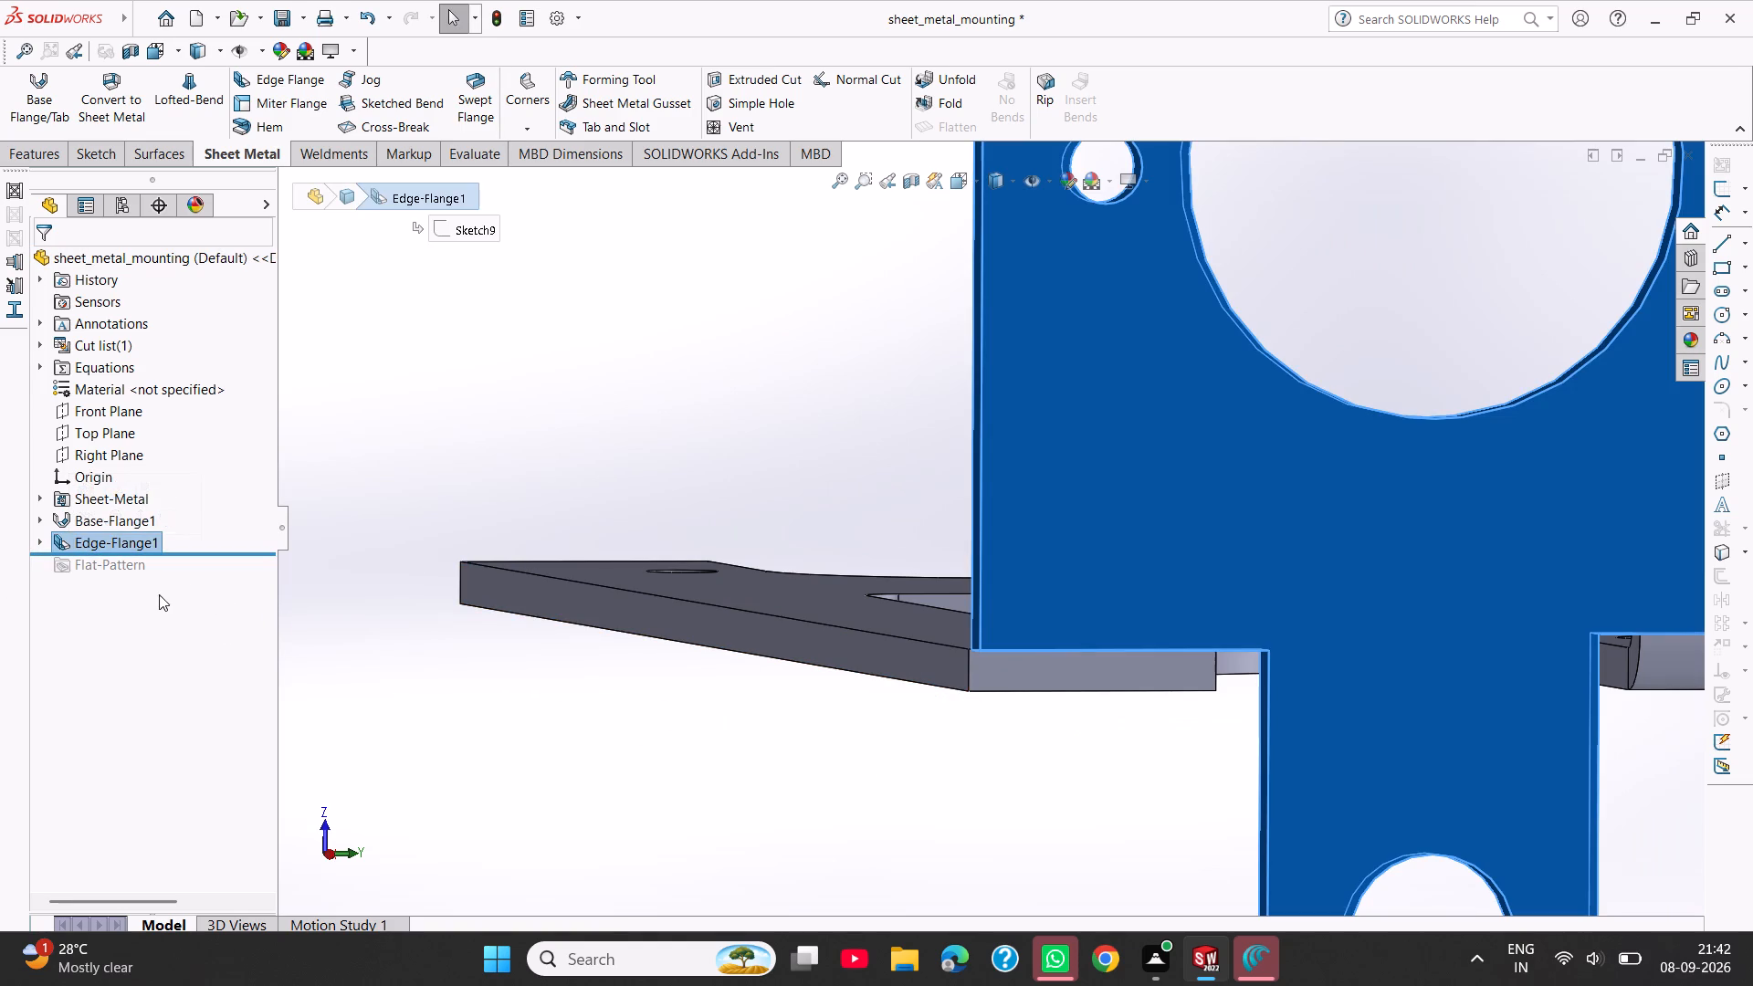
click(542, 757)
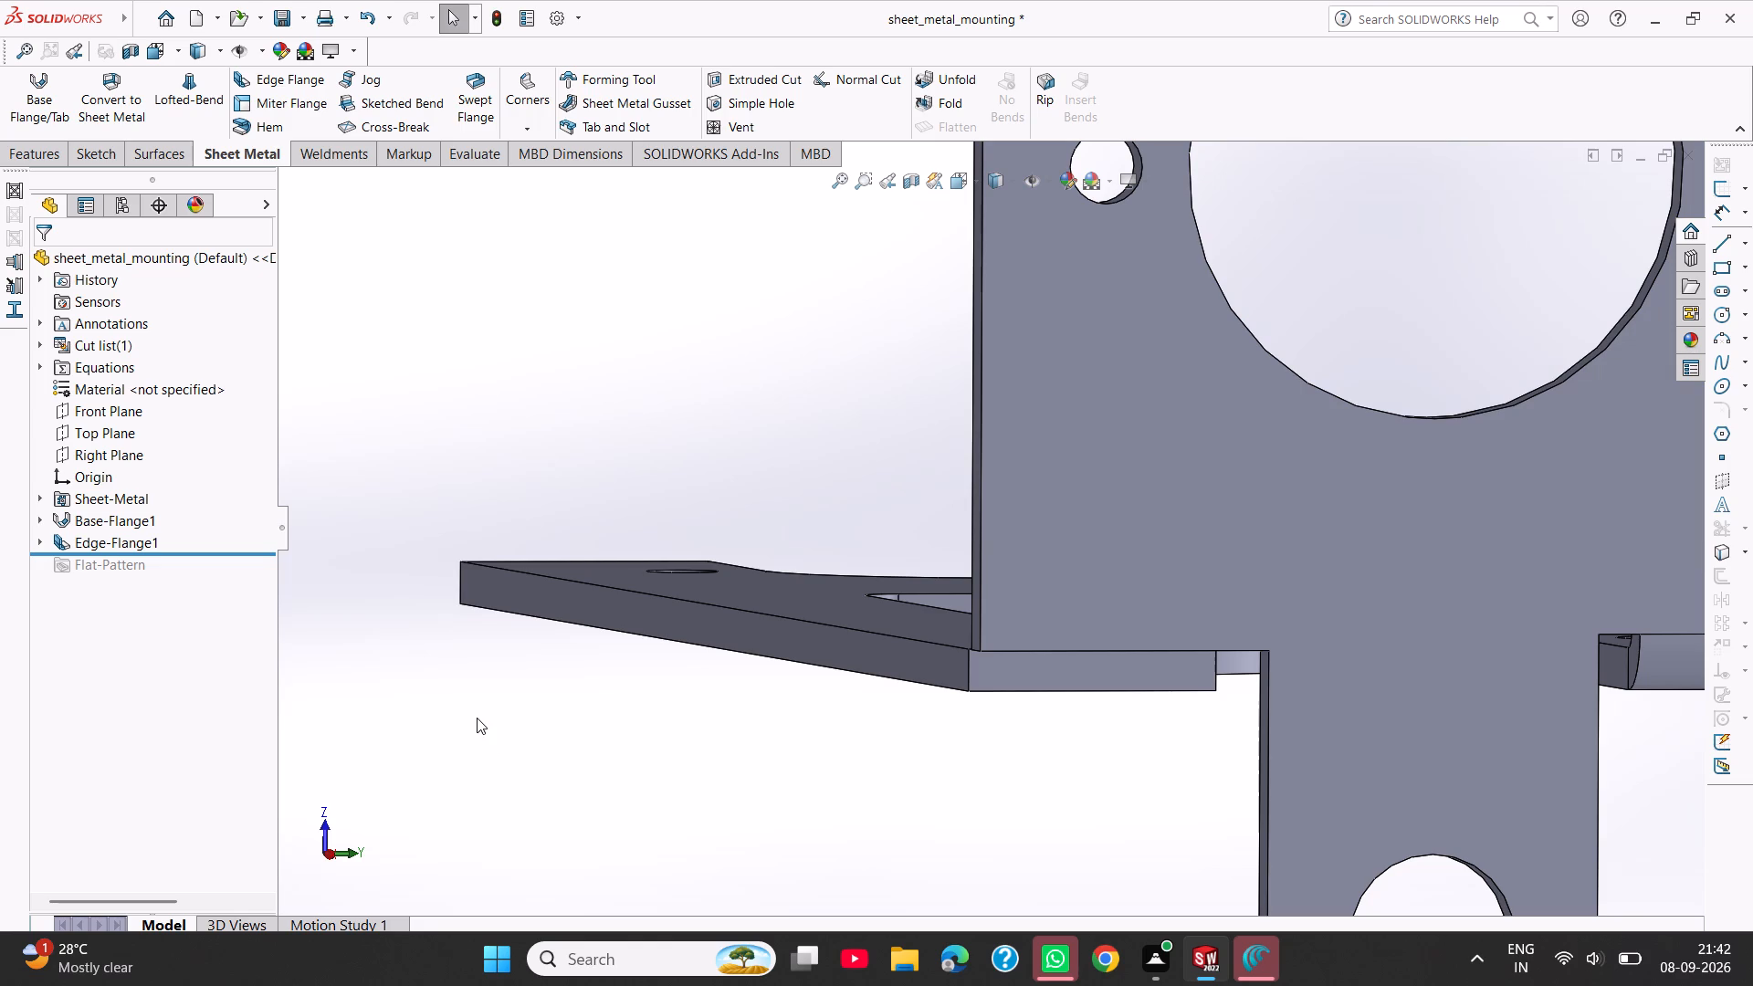
middle_drag(477, 718, 508, 731)
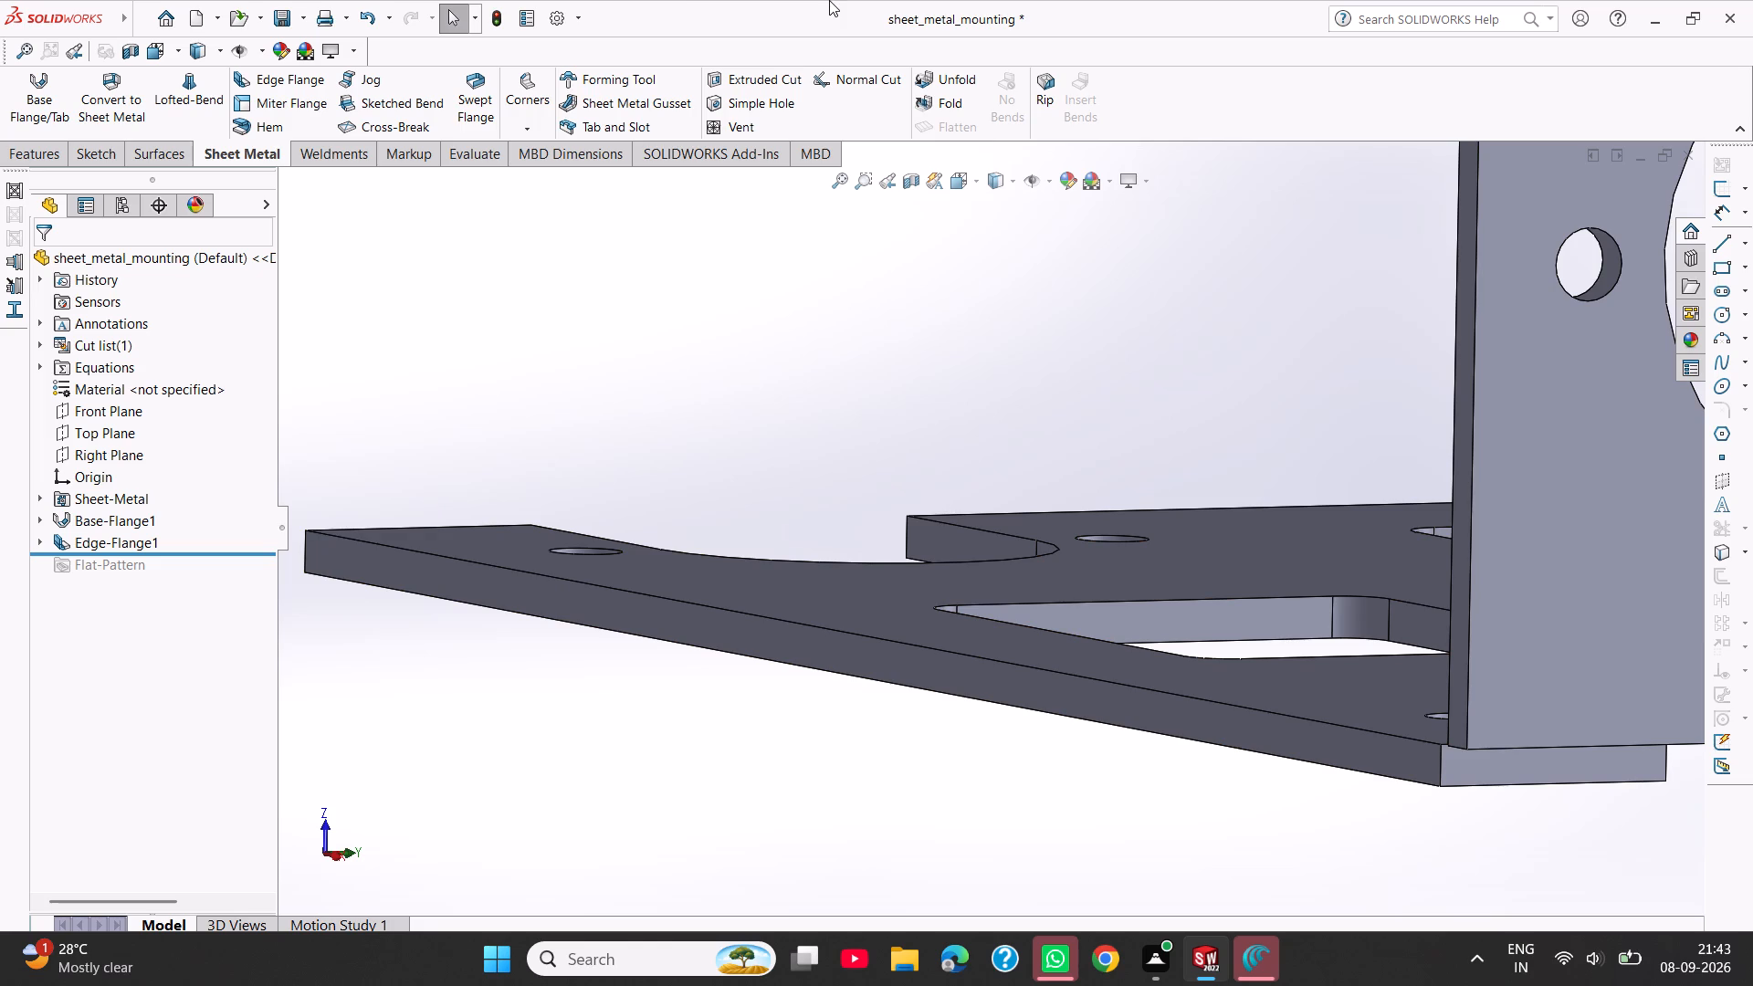
scroll(771, 769, up, 2)
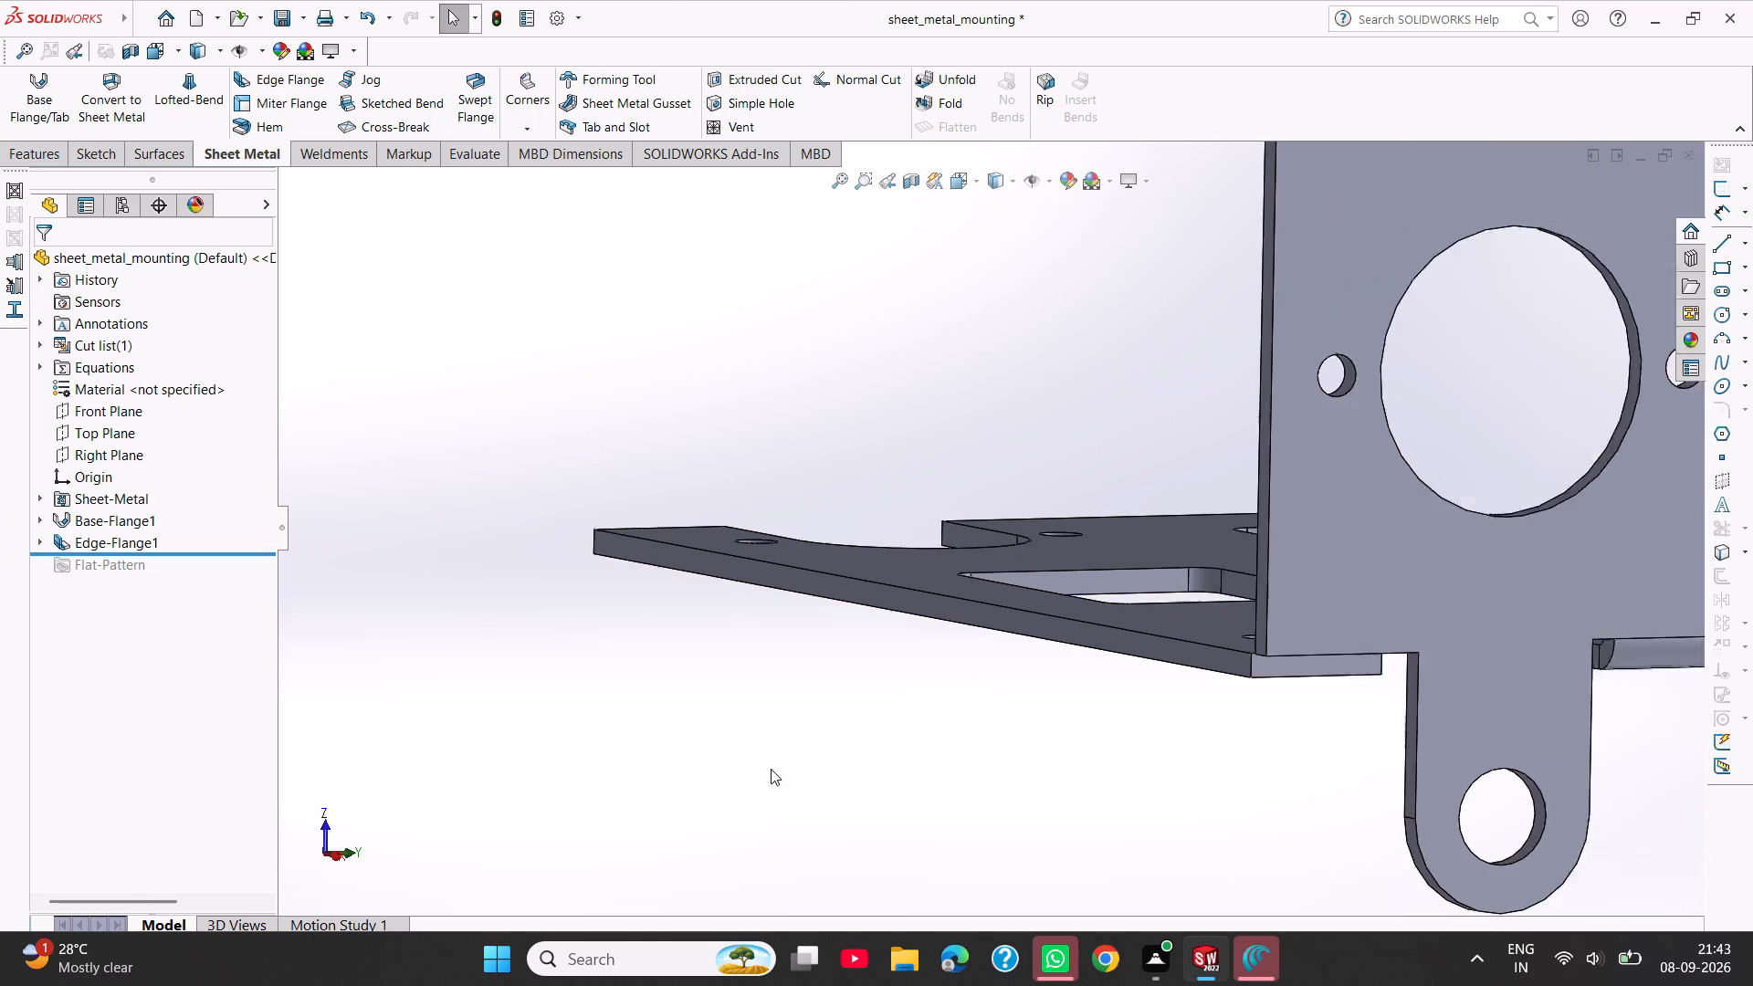
scroll(771, 769, up, 2)
middle_drag(1099, 463, 1073, 498)
scroll(1026, 516, up, 3)
middle_drag(812, 543, 954, 630)
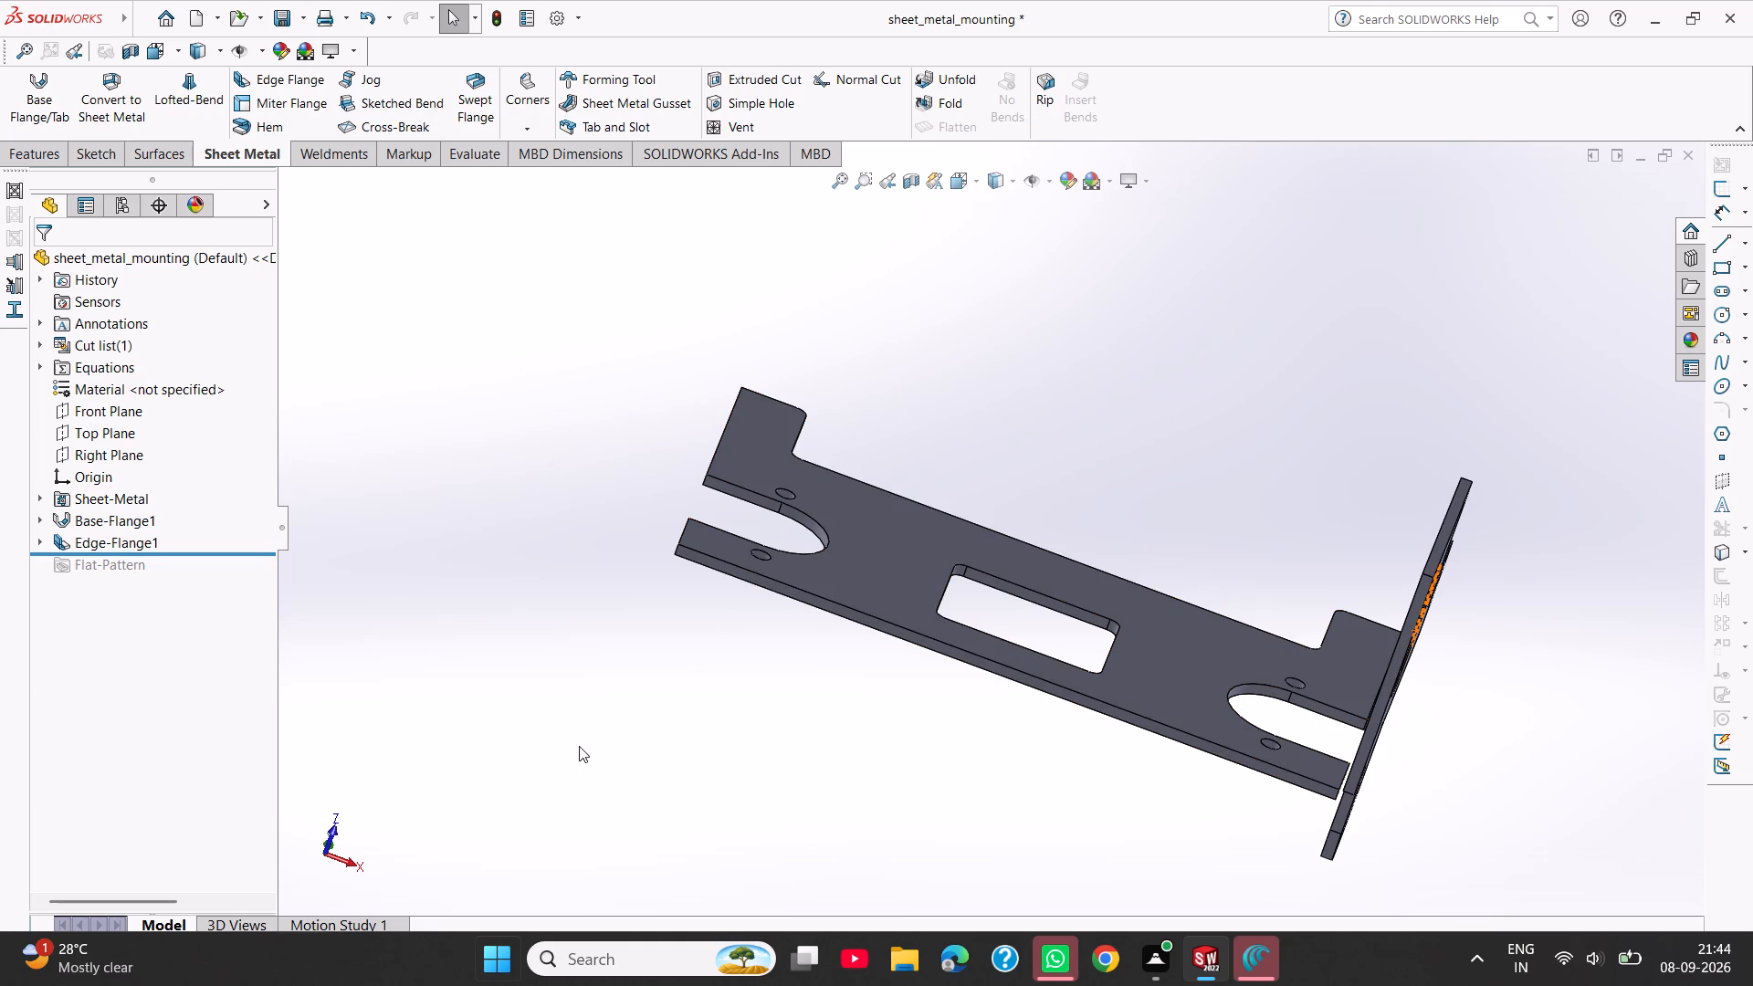
middle_click(803, 729)
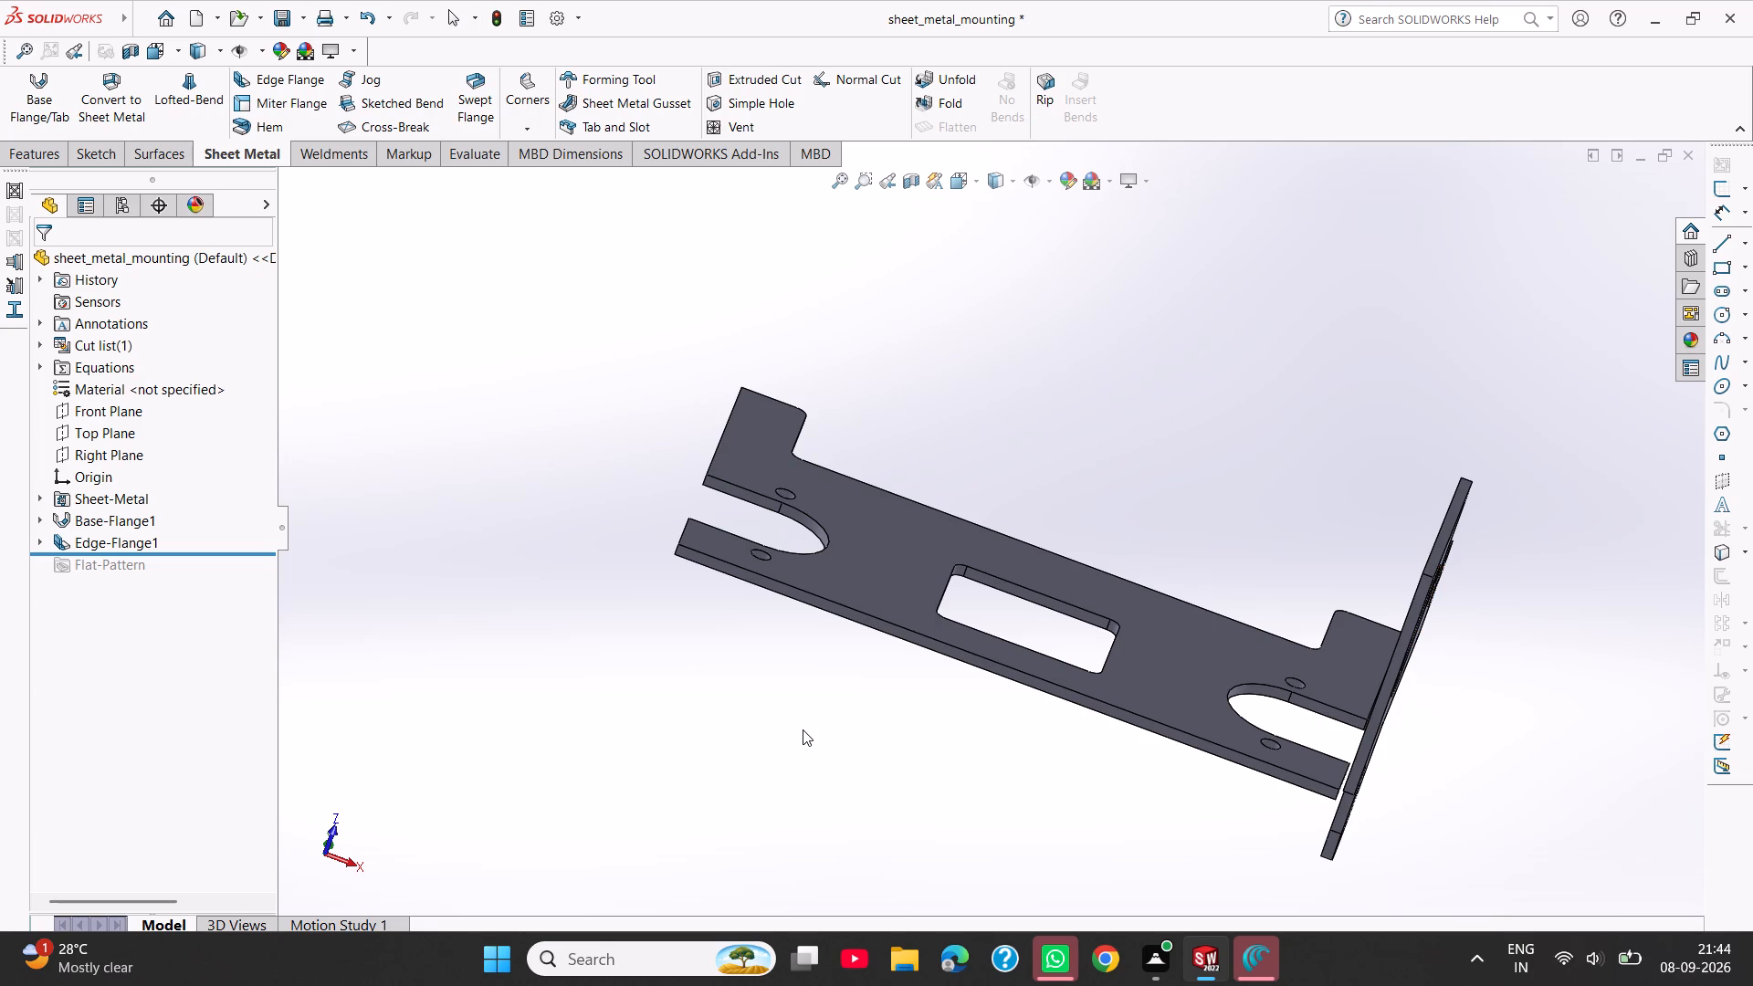
middle_drag(909, 698, 902, 676)
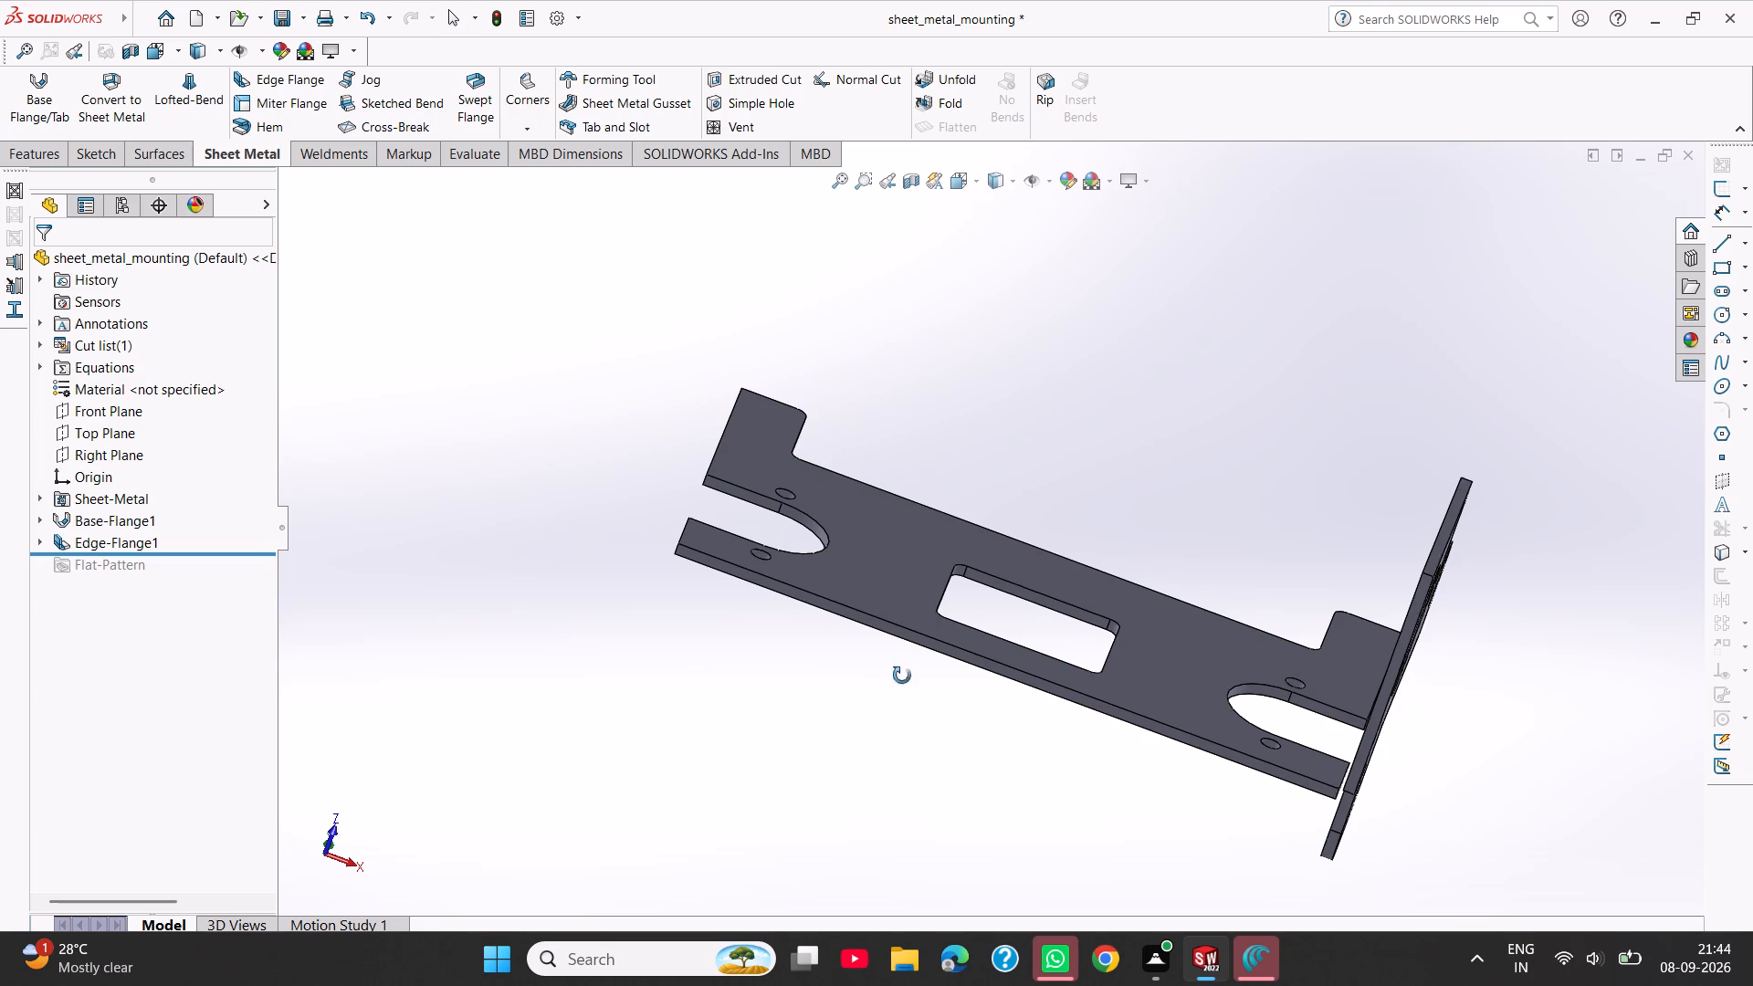
middle_drag(902, 676, 852, 616)
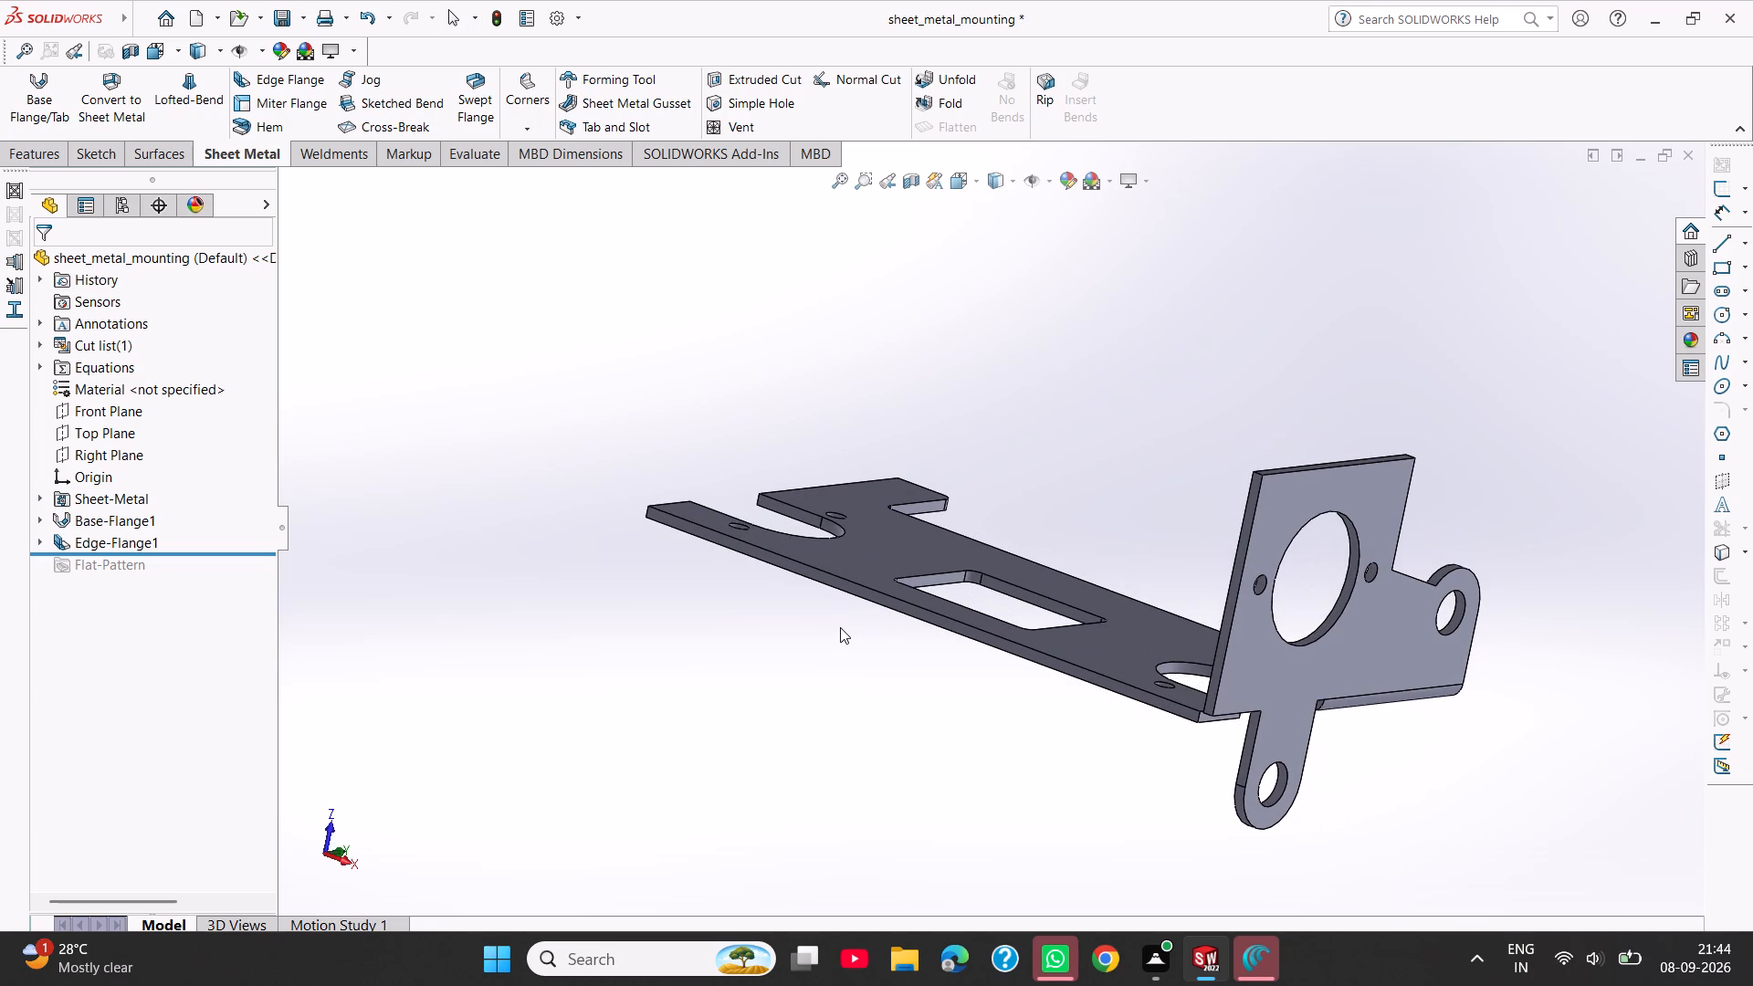
middle_drag(840, 627, 897, 683)
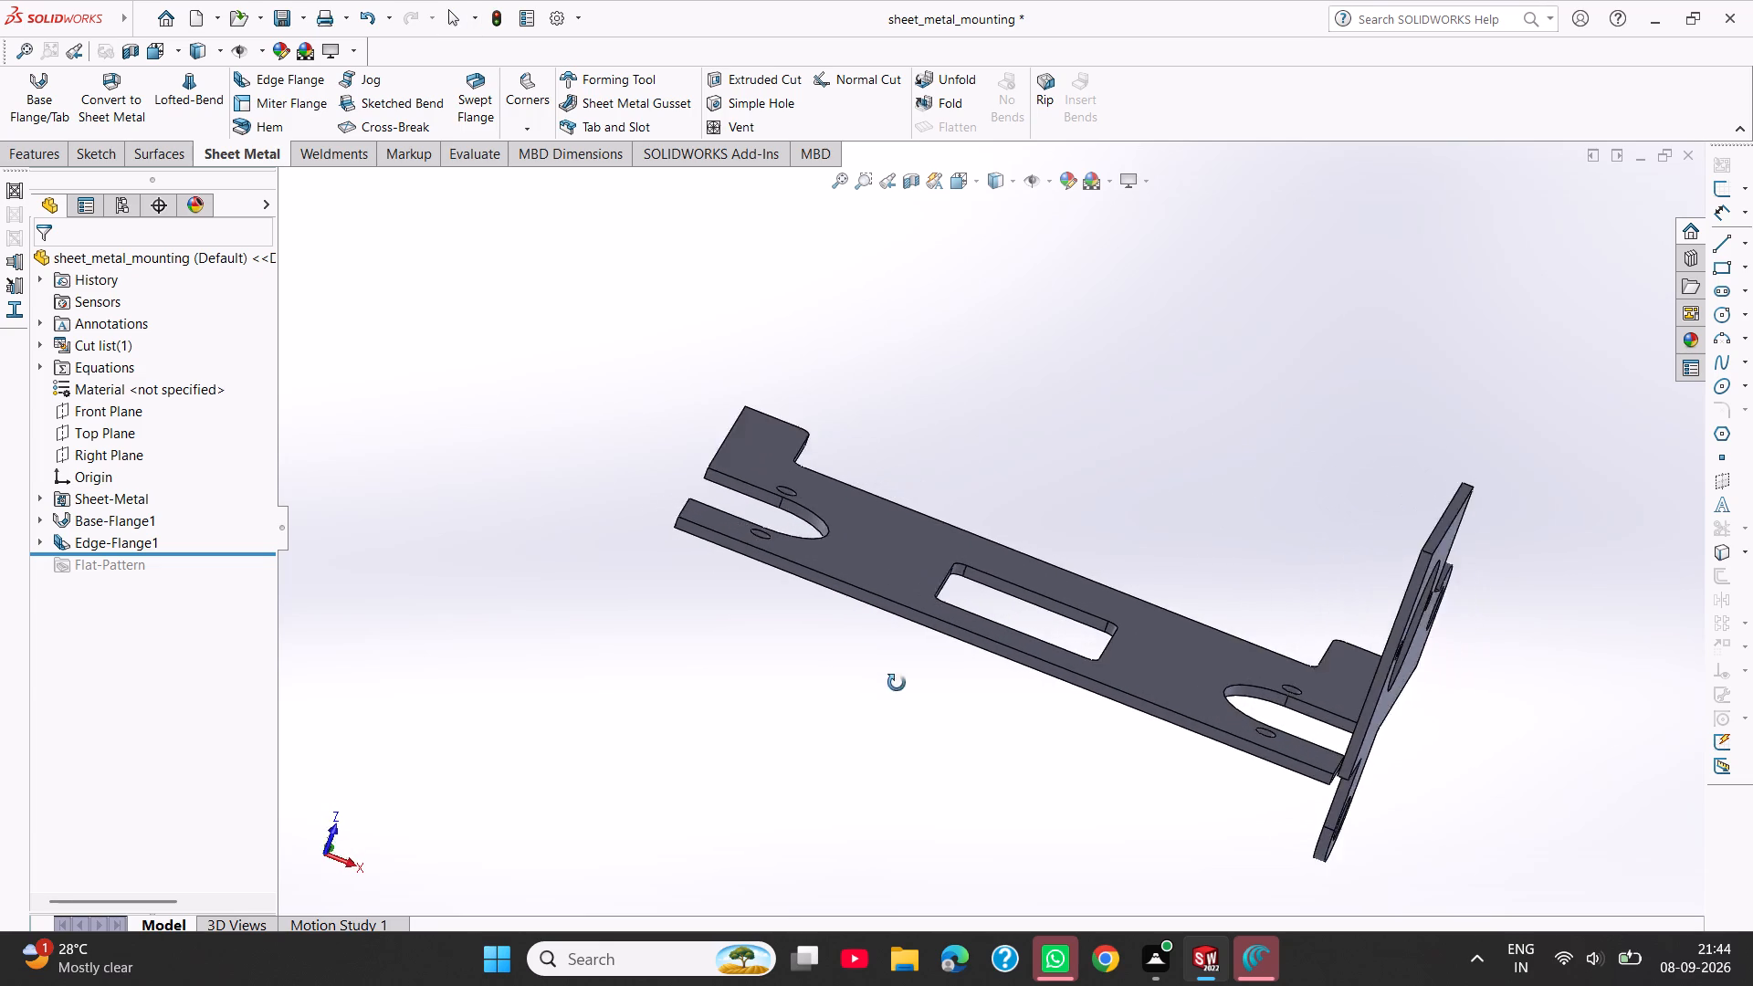
middle_drag(897, 683, 935, 656)
middle_drag(898, 652, 862, 724)
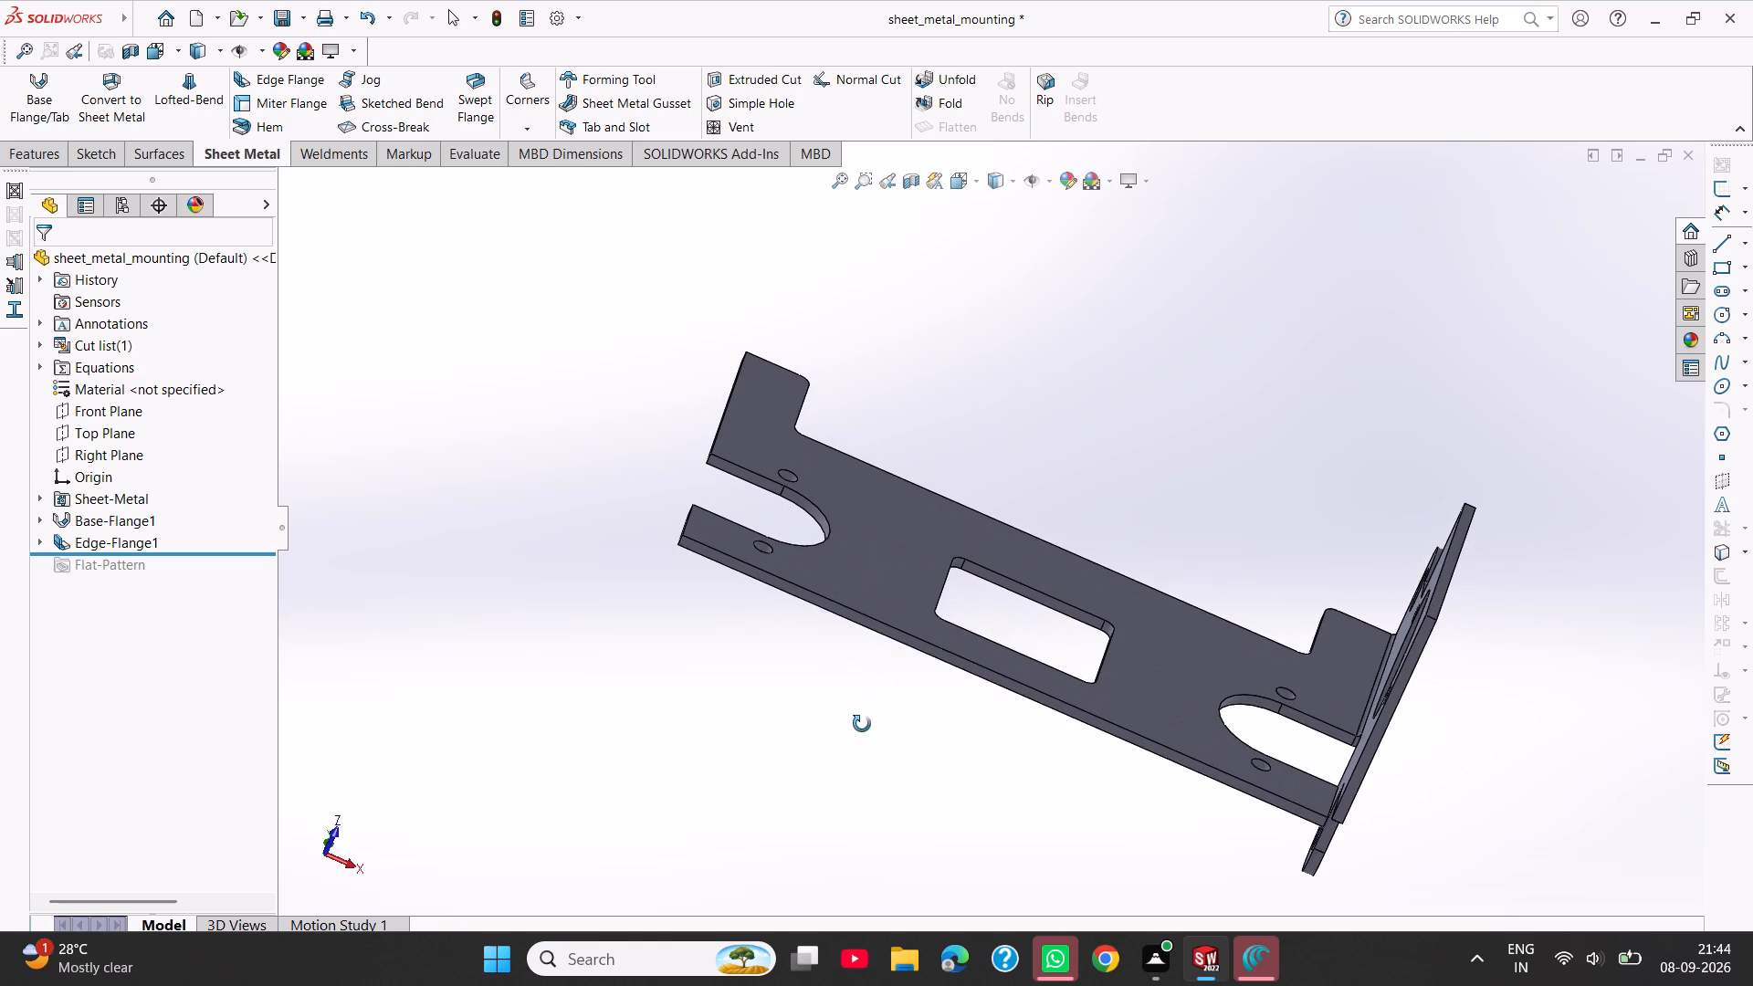
middle_drag(862, 724, 860, 727)
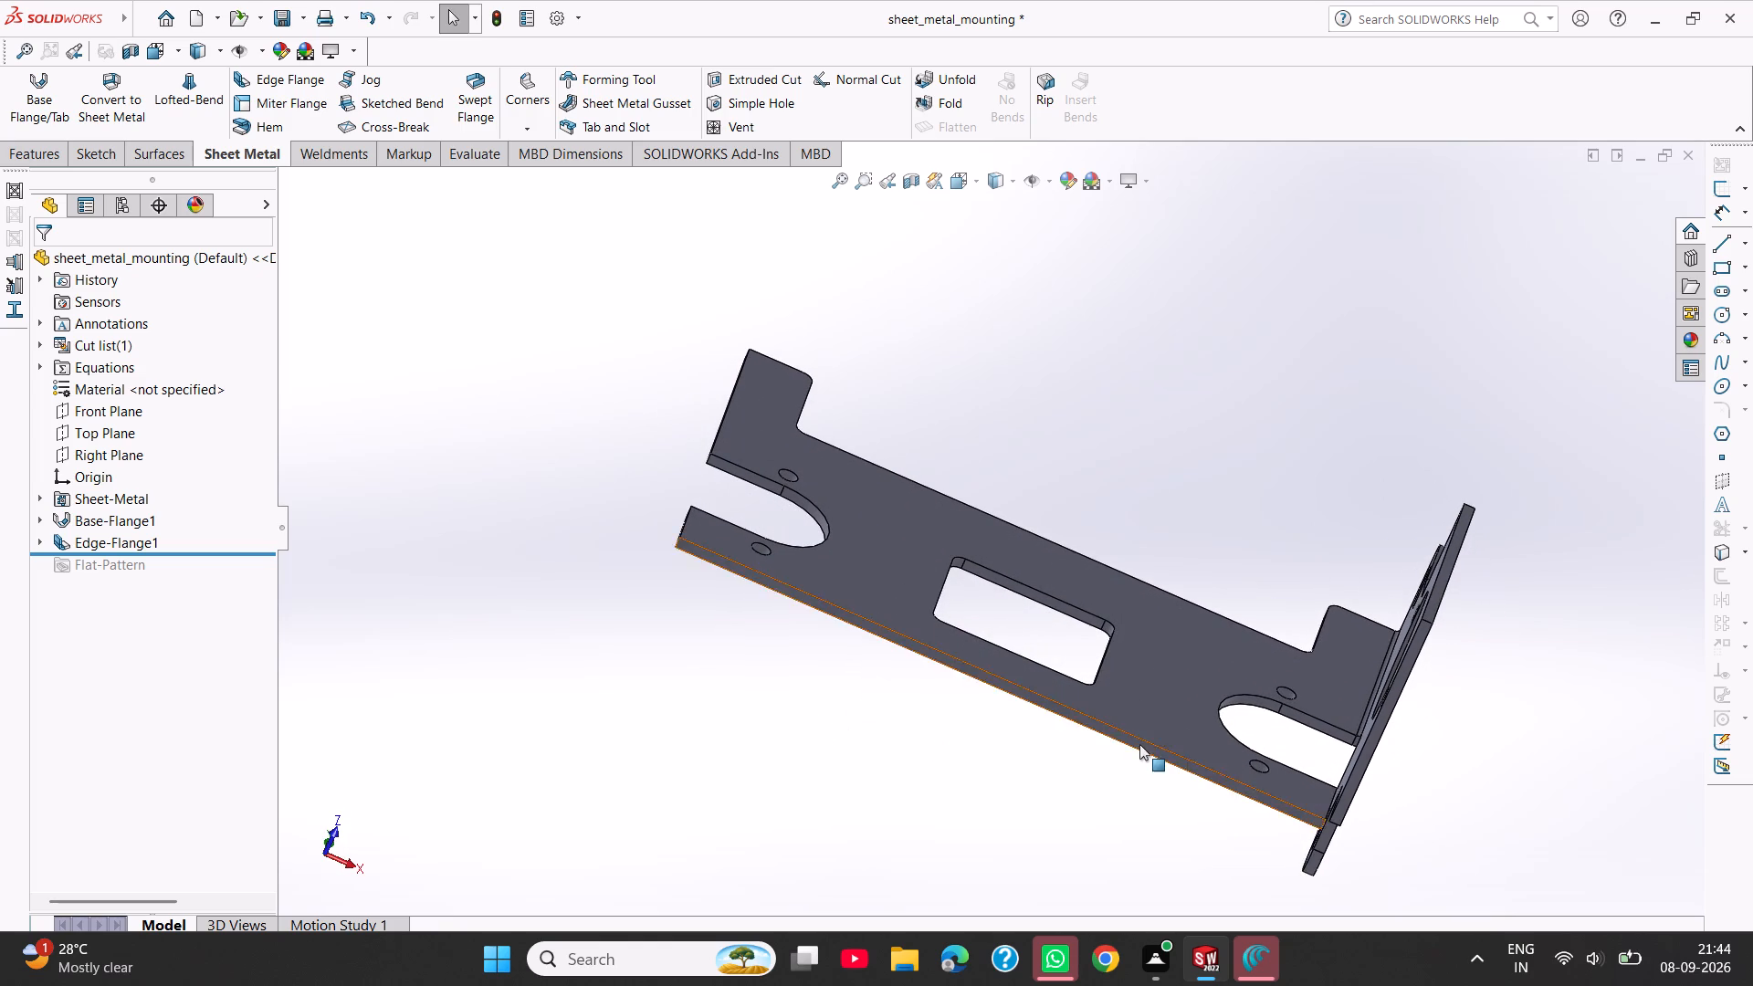
scroll(1139, 744, down, 4)
middle_drag(1139, 744, 1158, 690)
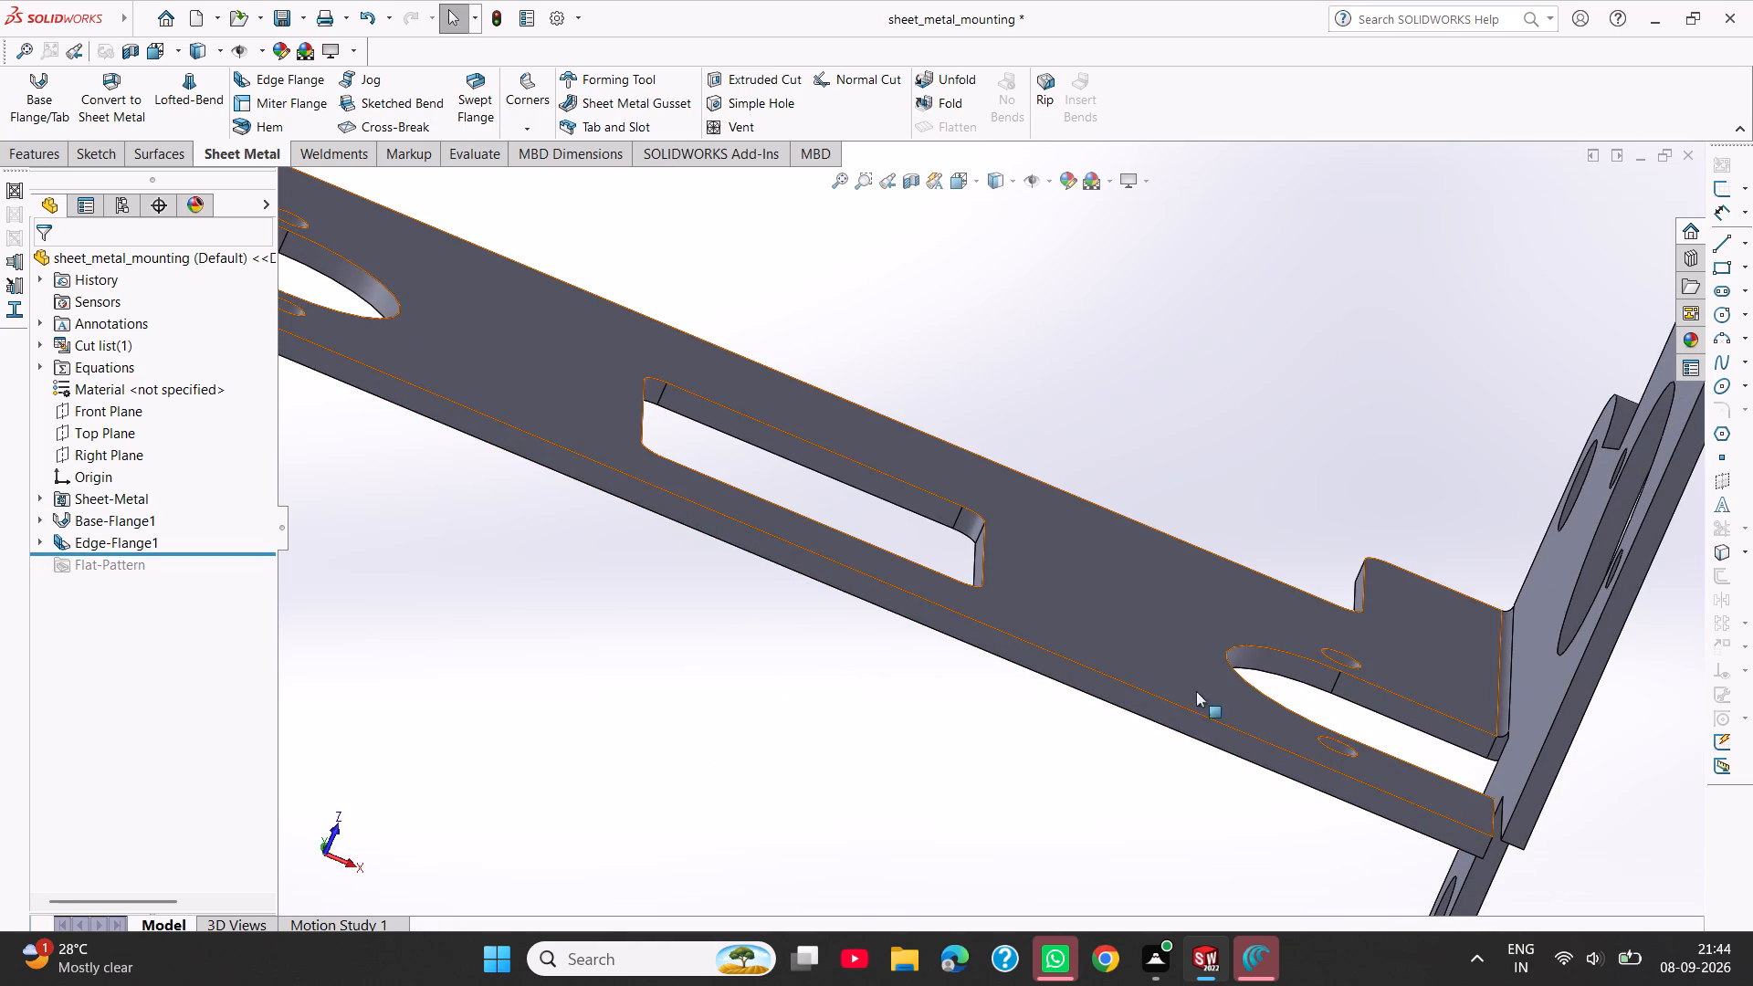
Mirror Edge-Flange1 about the Right Plane to the opposite end of the base plate.
scroll(884, 626, up, 1)
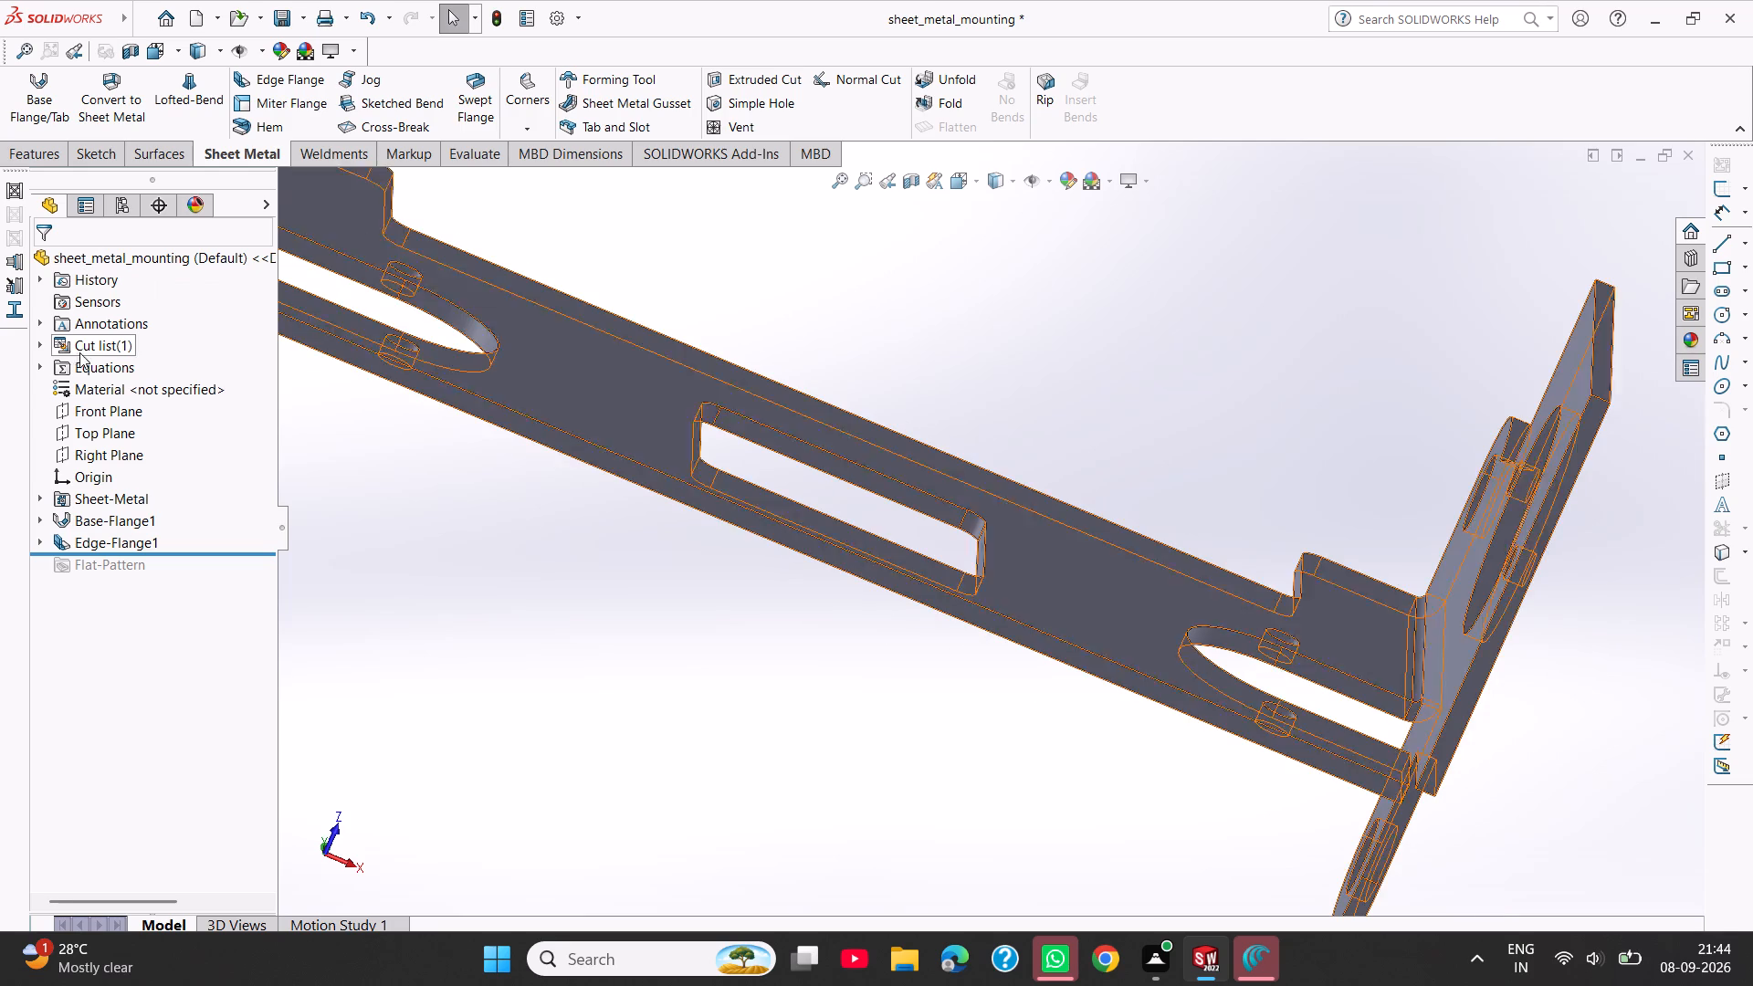
click(94, 453)
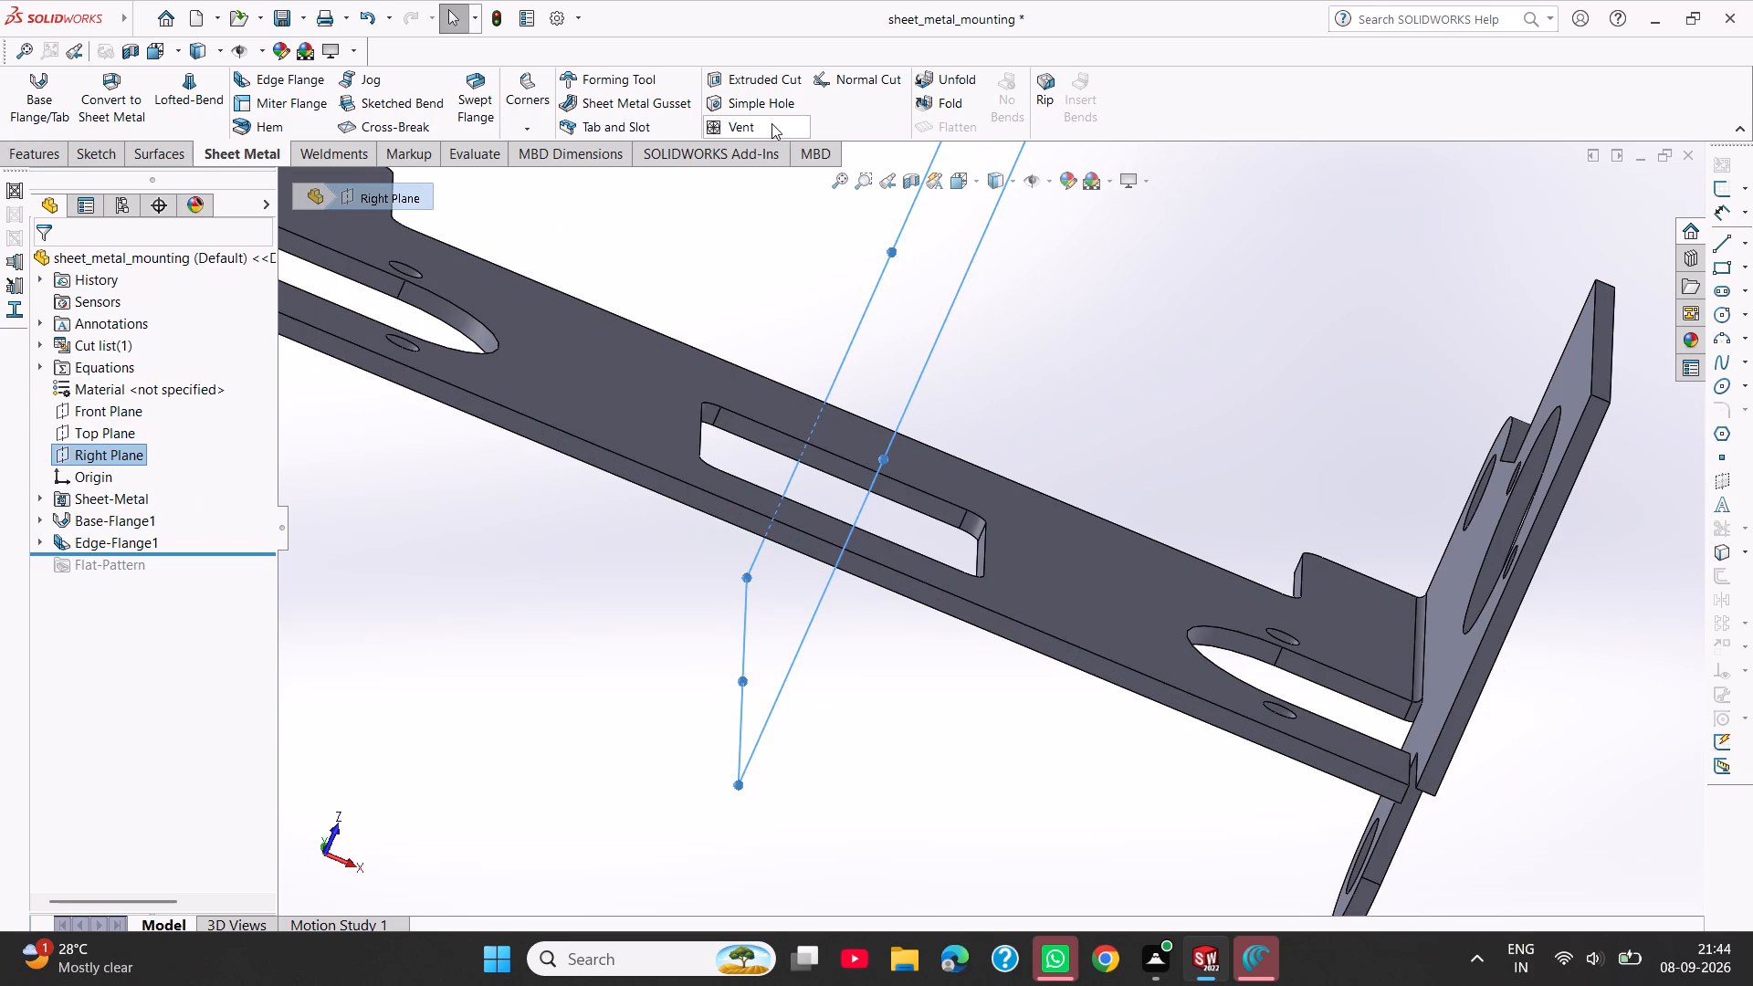
click(64, 152)
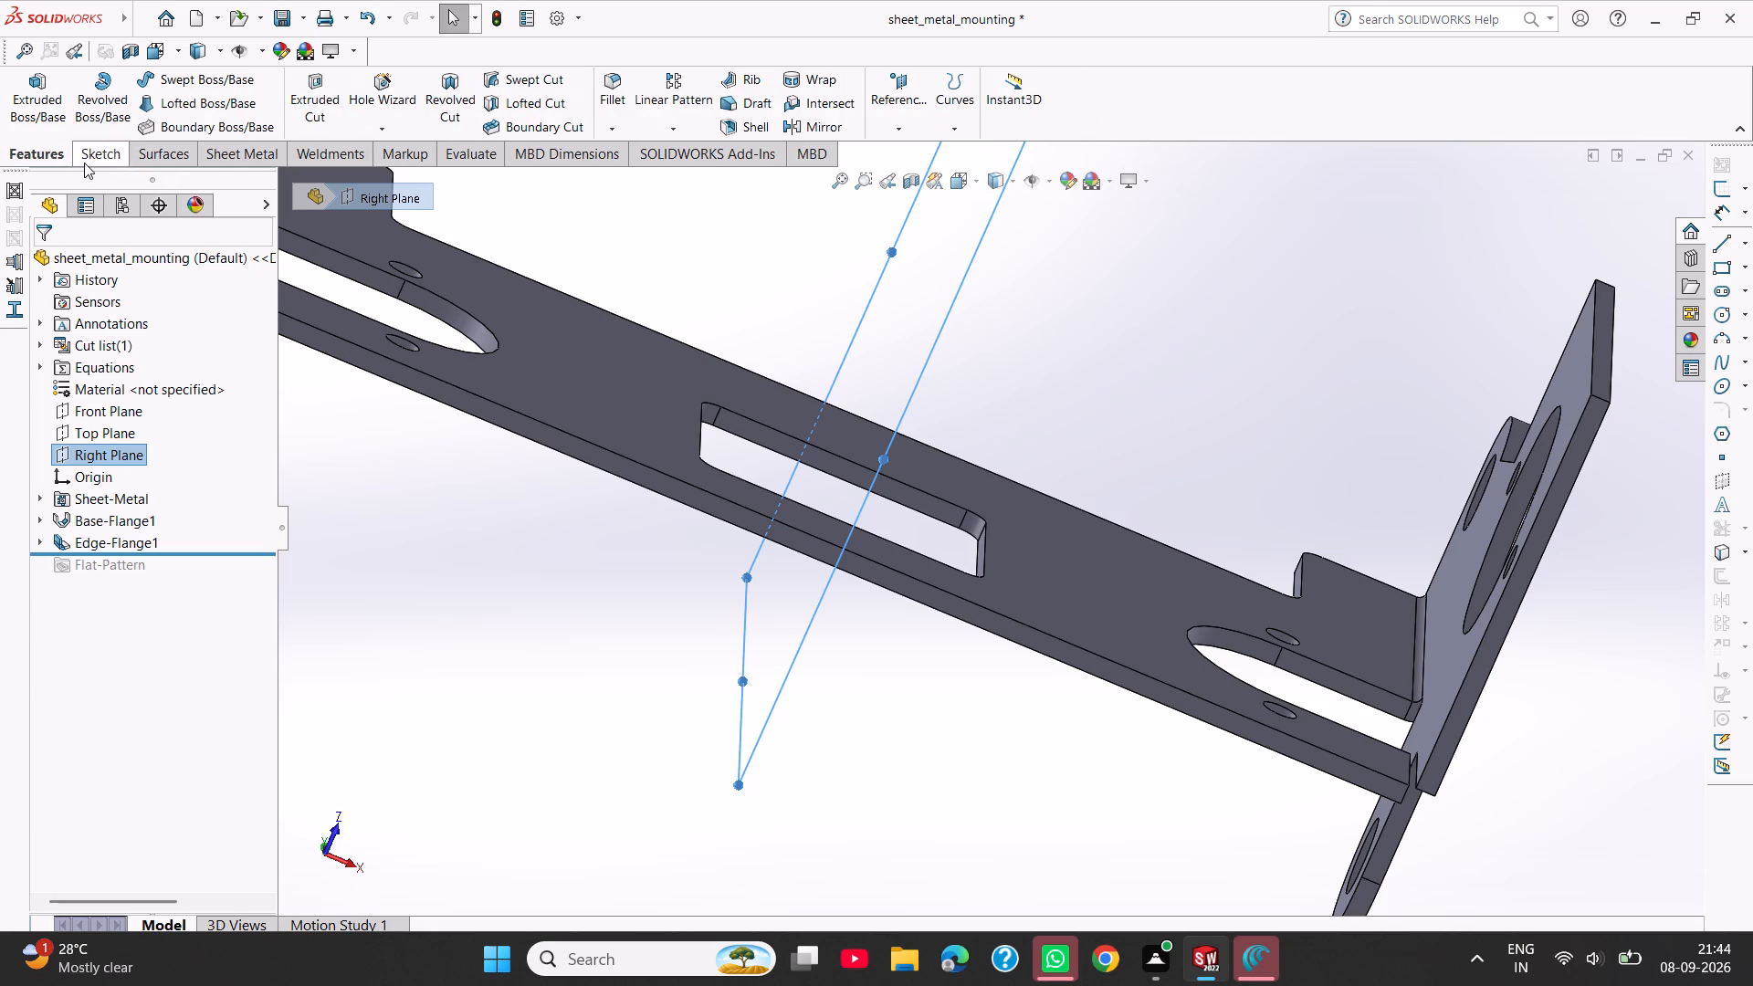
click(784, 125)
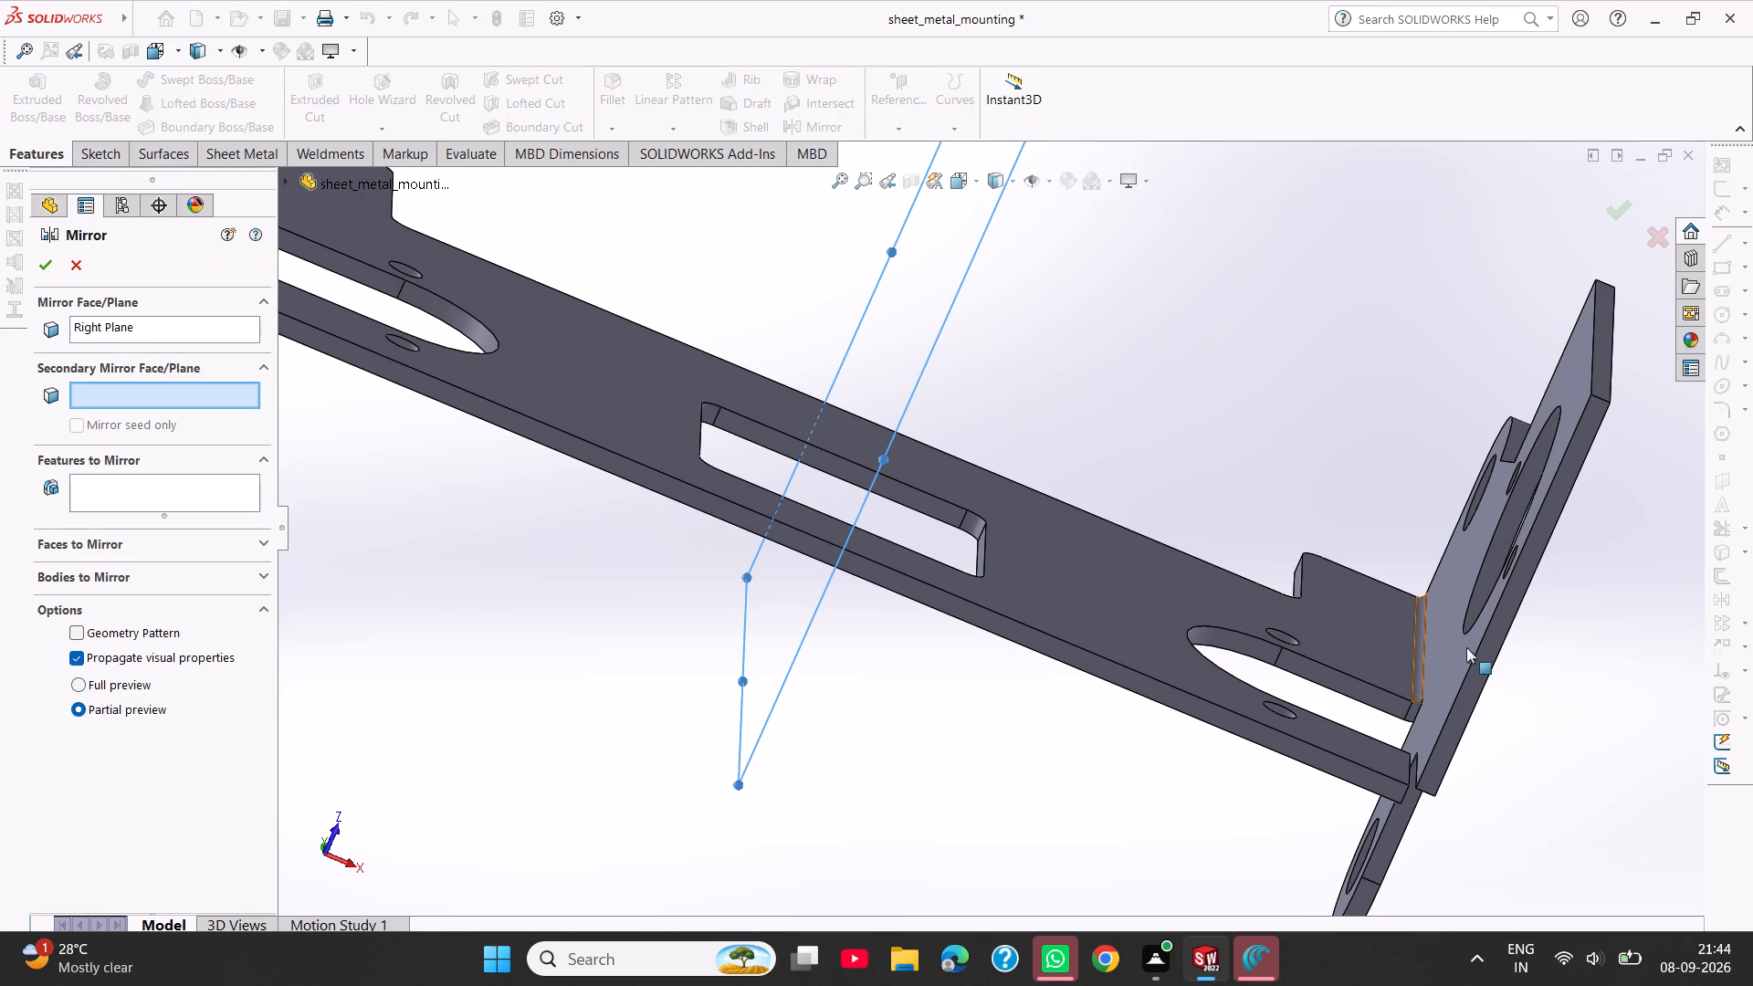
click(1473, 645)
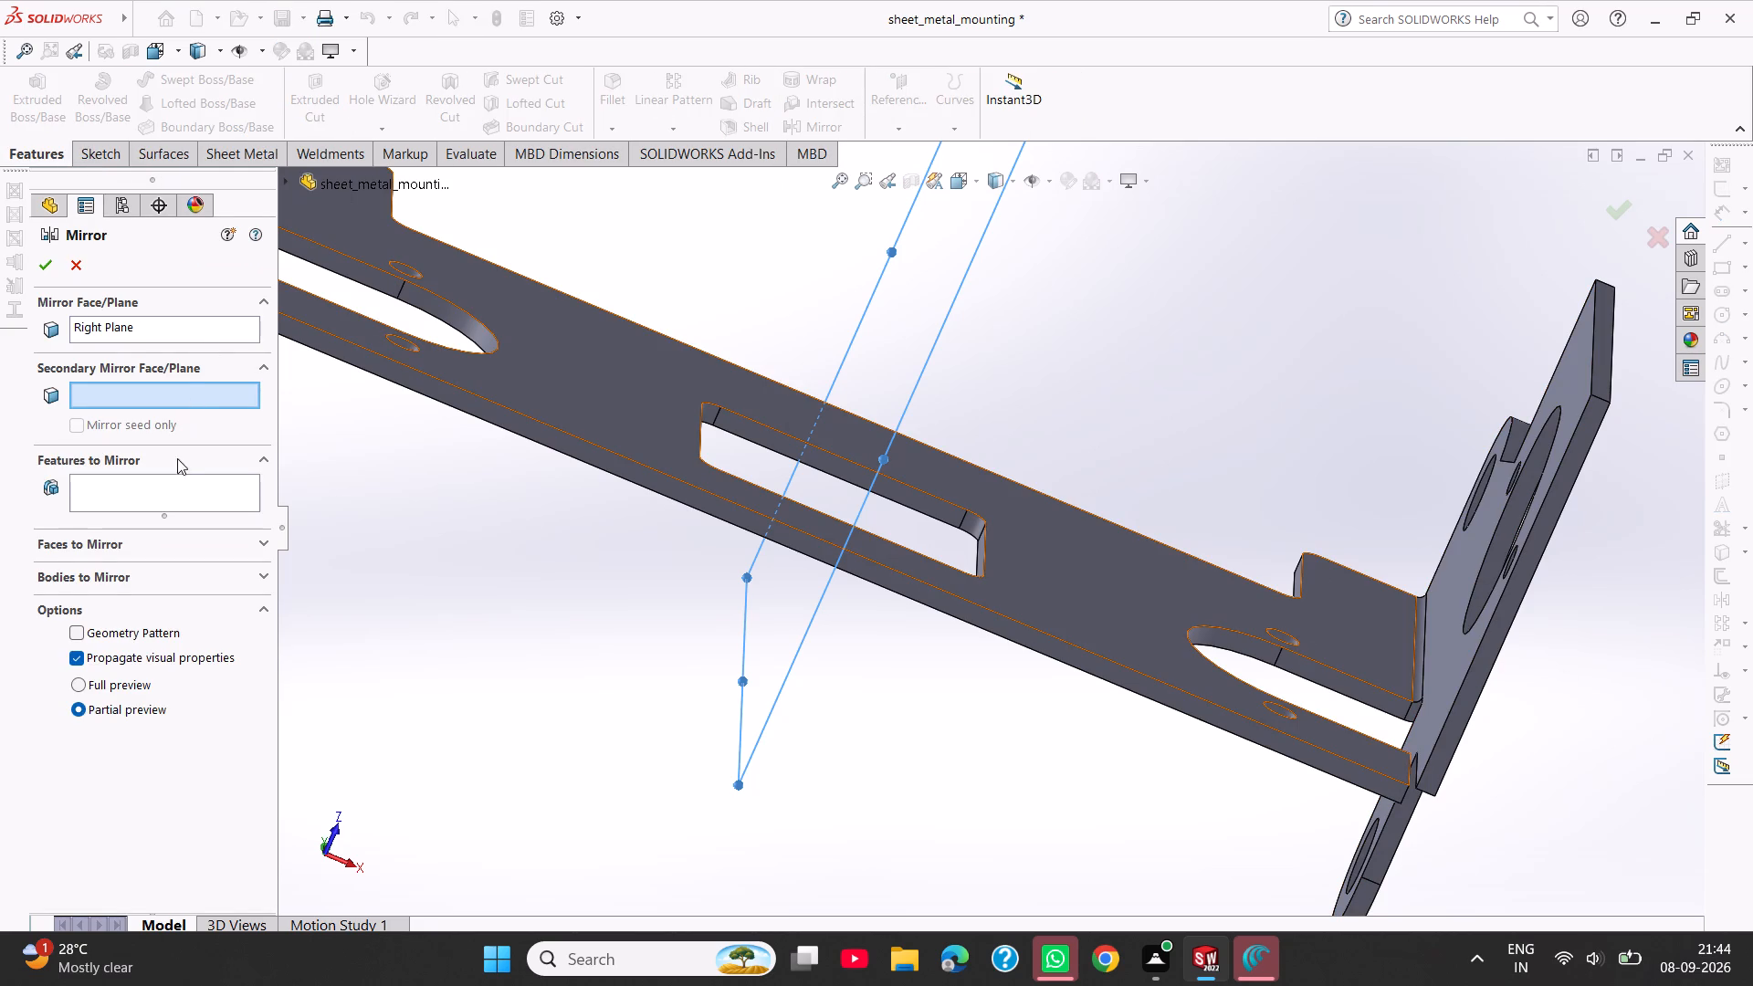
click(168, 483)
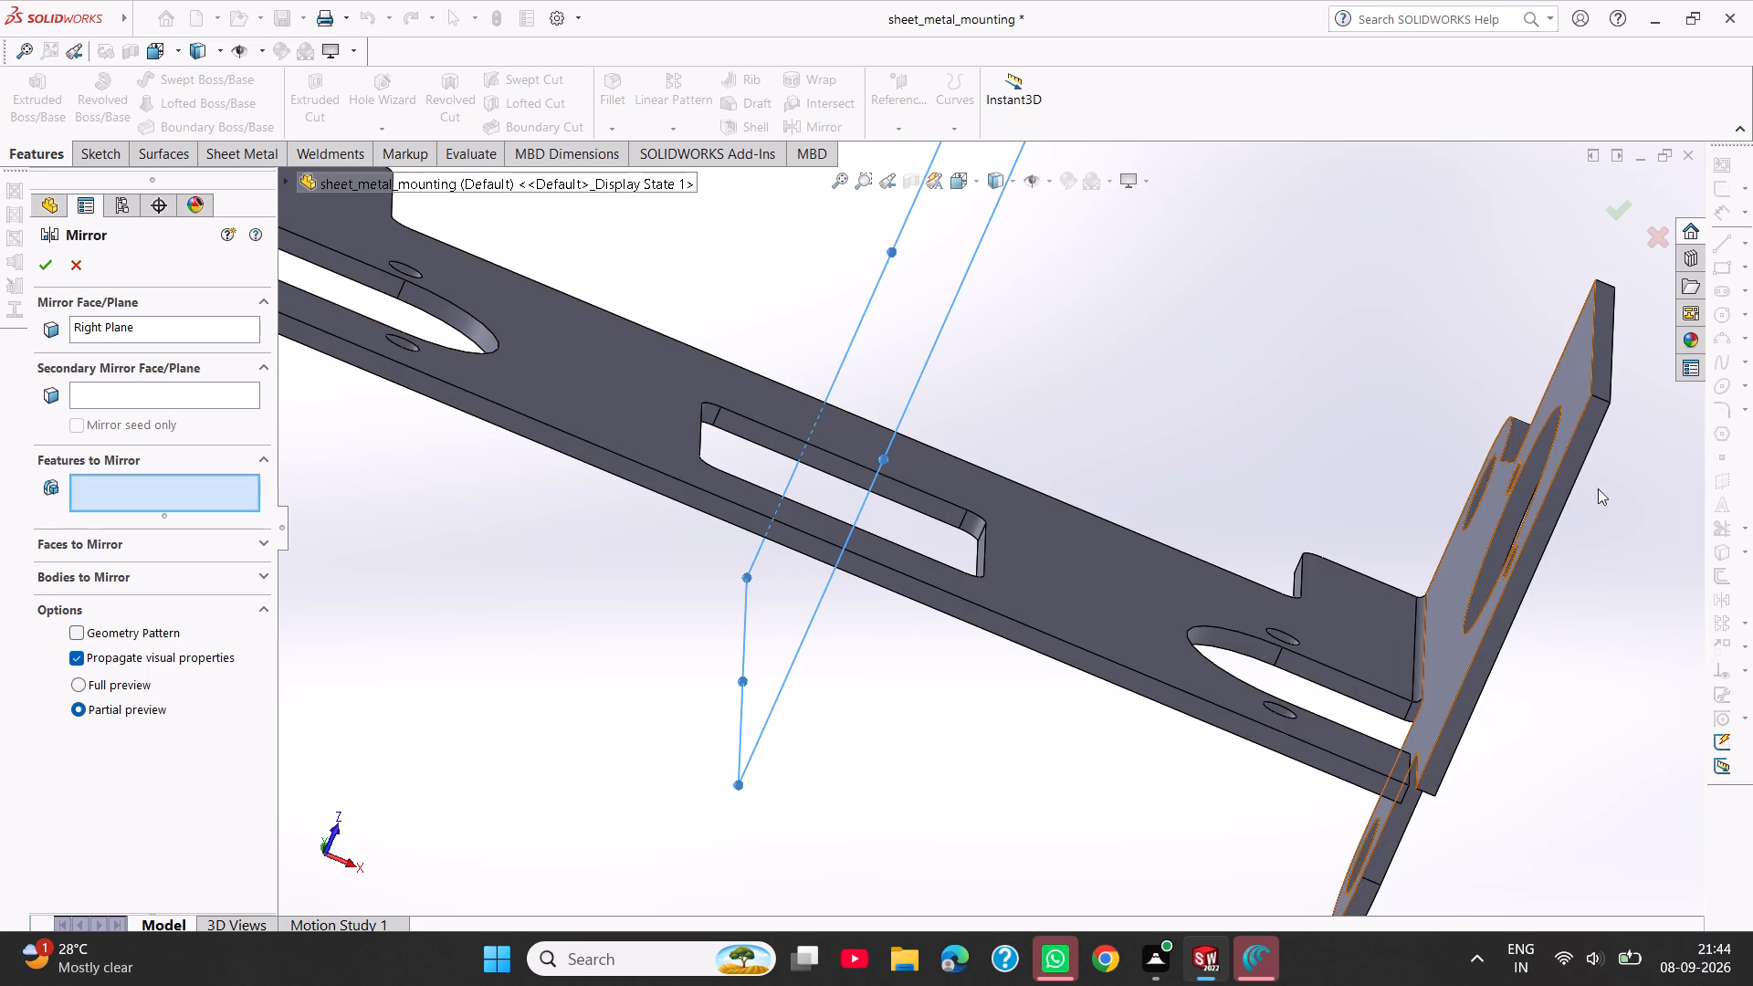
click(1456, 575)
click(1460, 575)
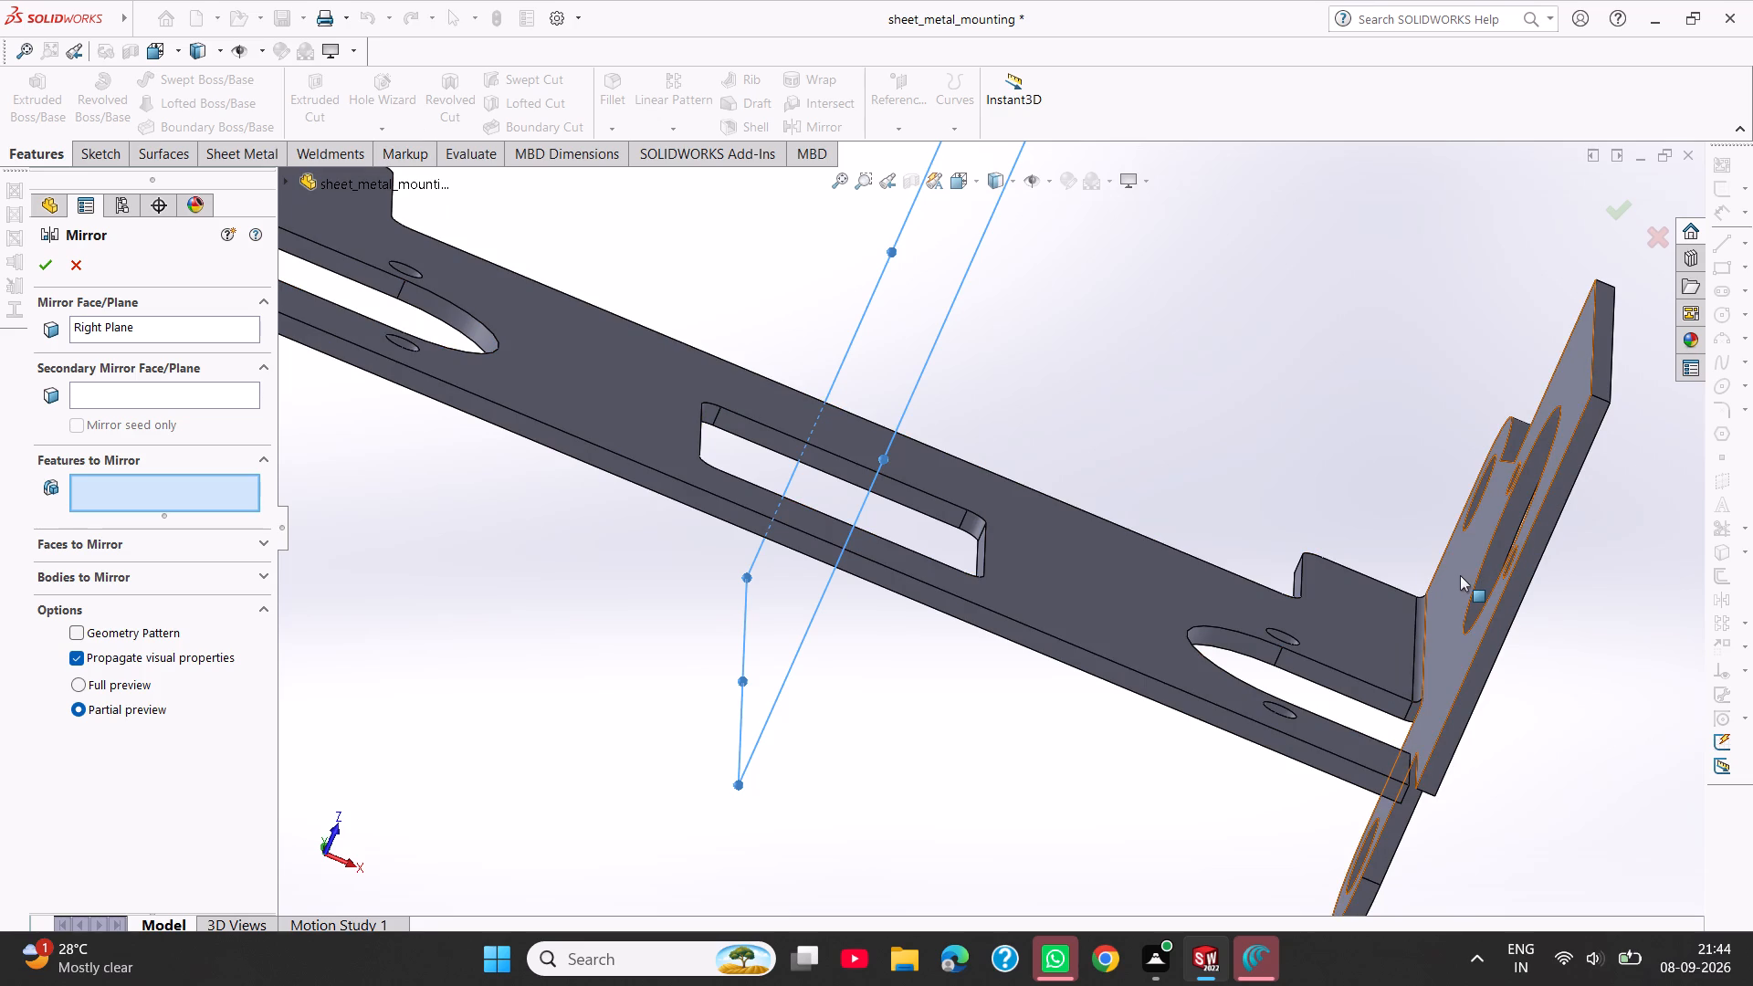
click(1460, 576)
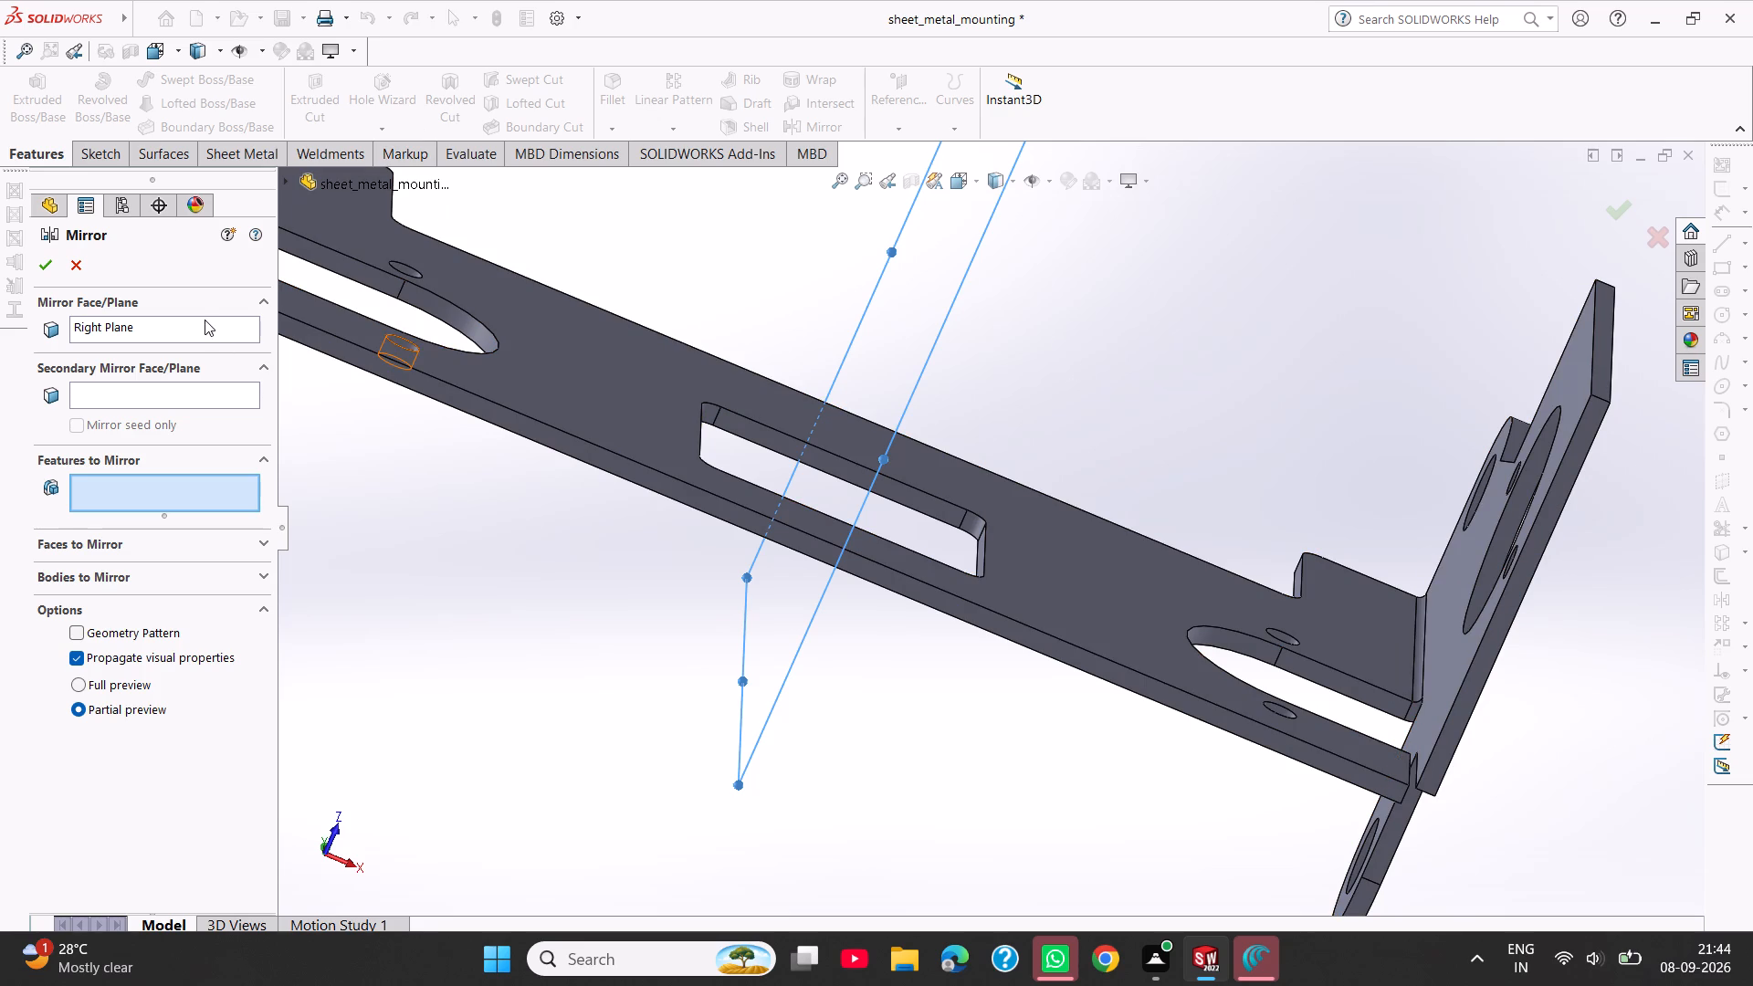
click(312, 192)
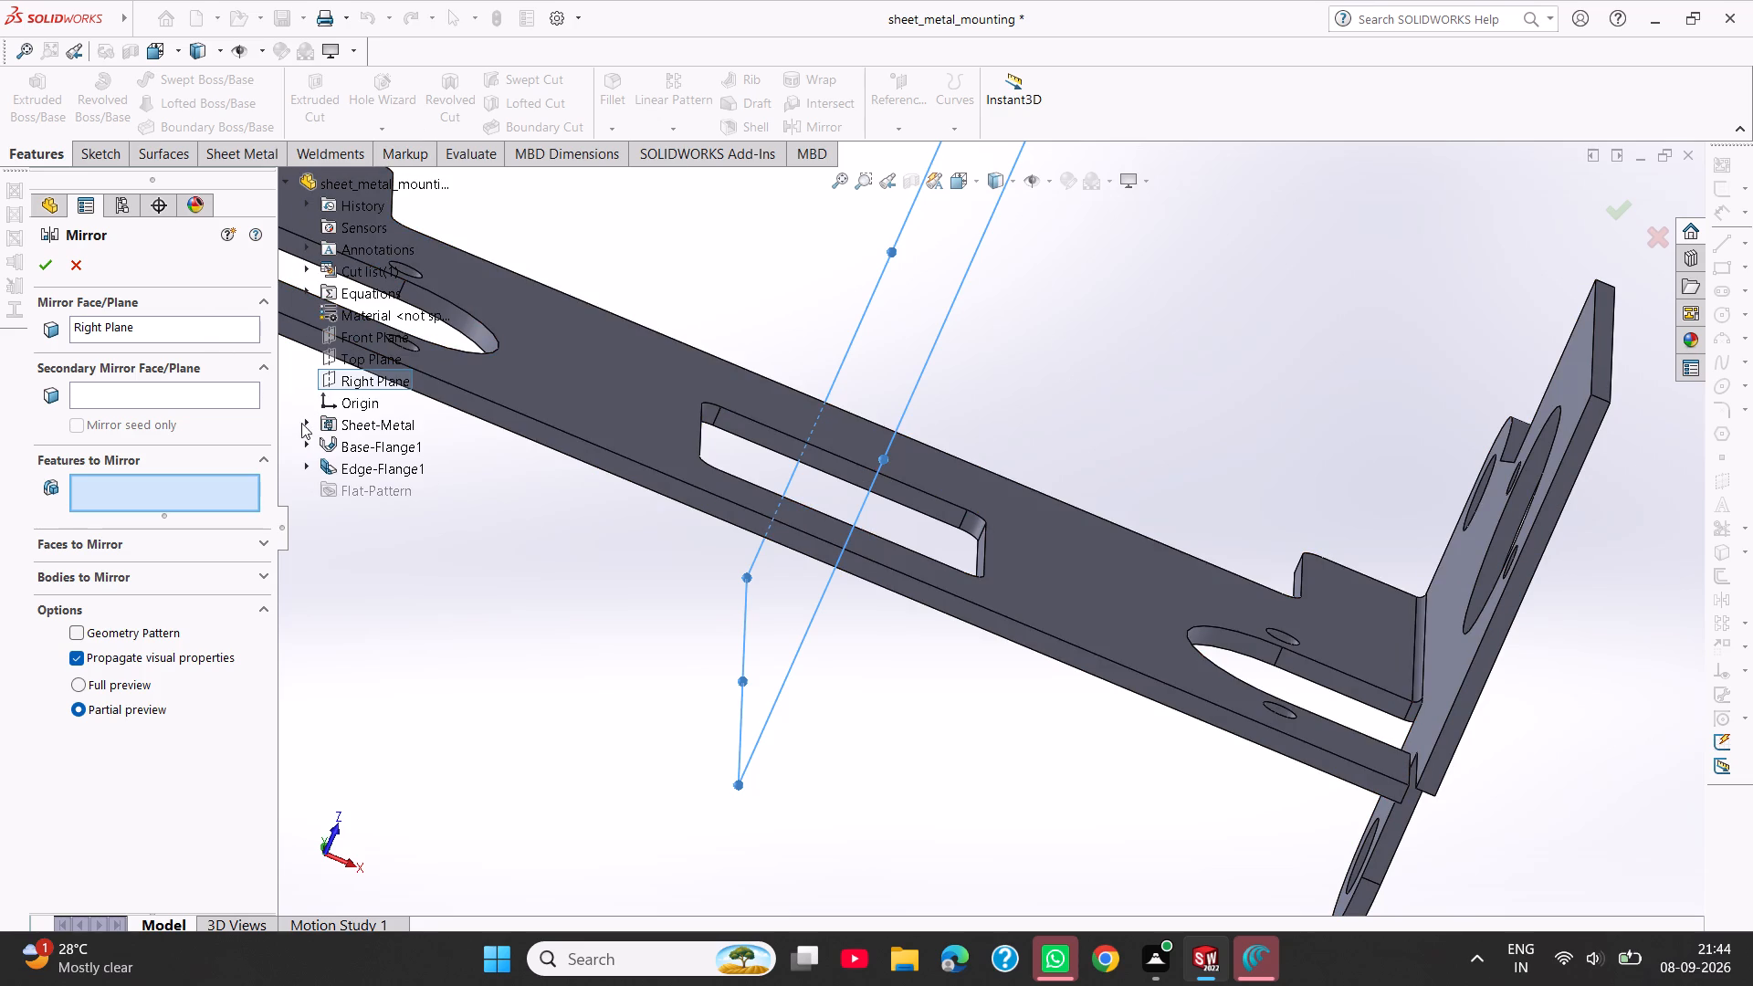
click(340, 462)
scroll(586, 558, up, 4)
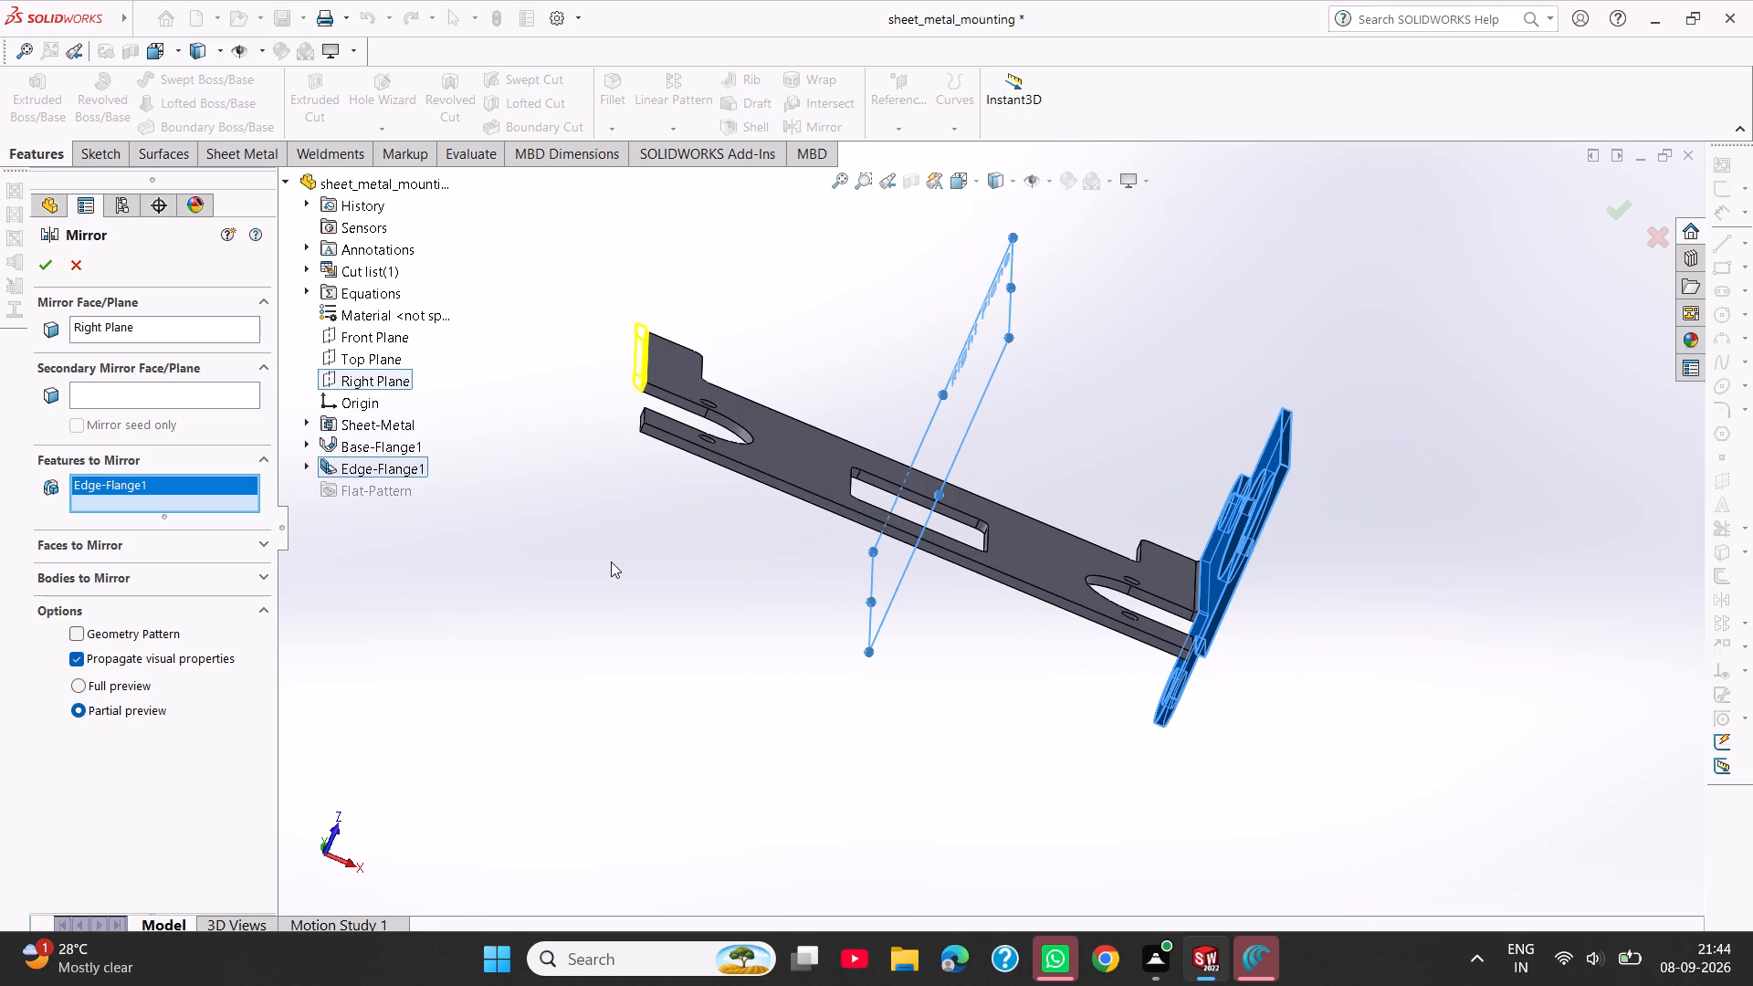
click(39, 265)
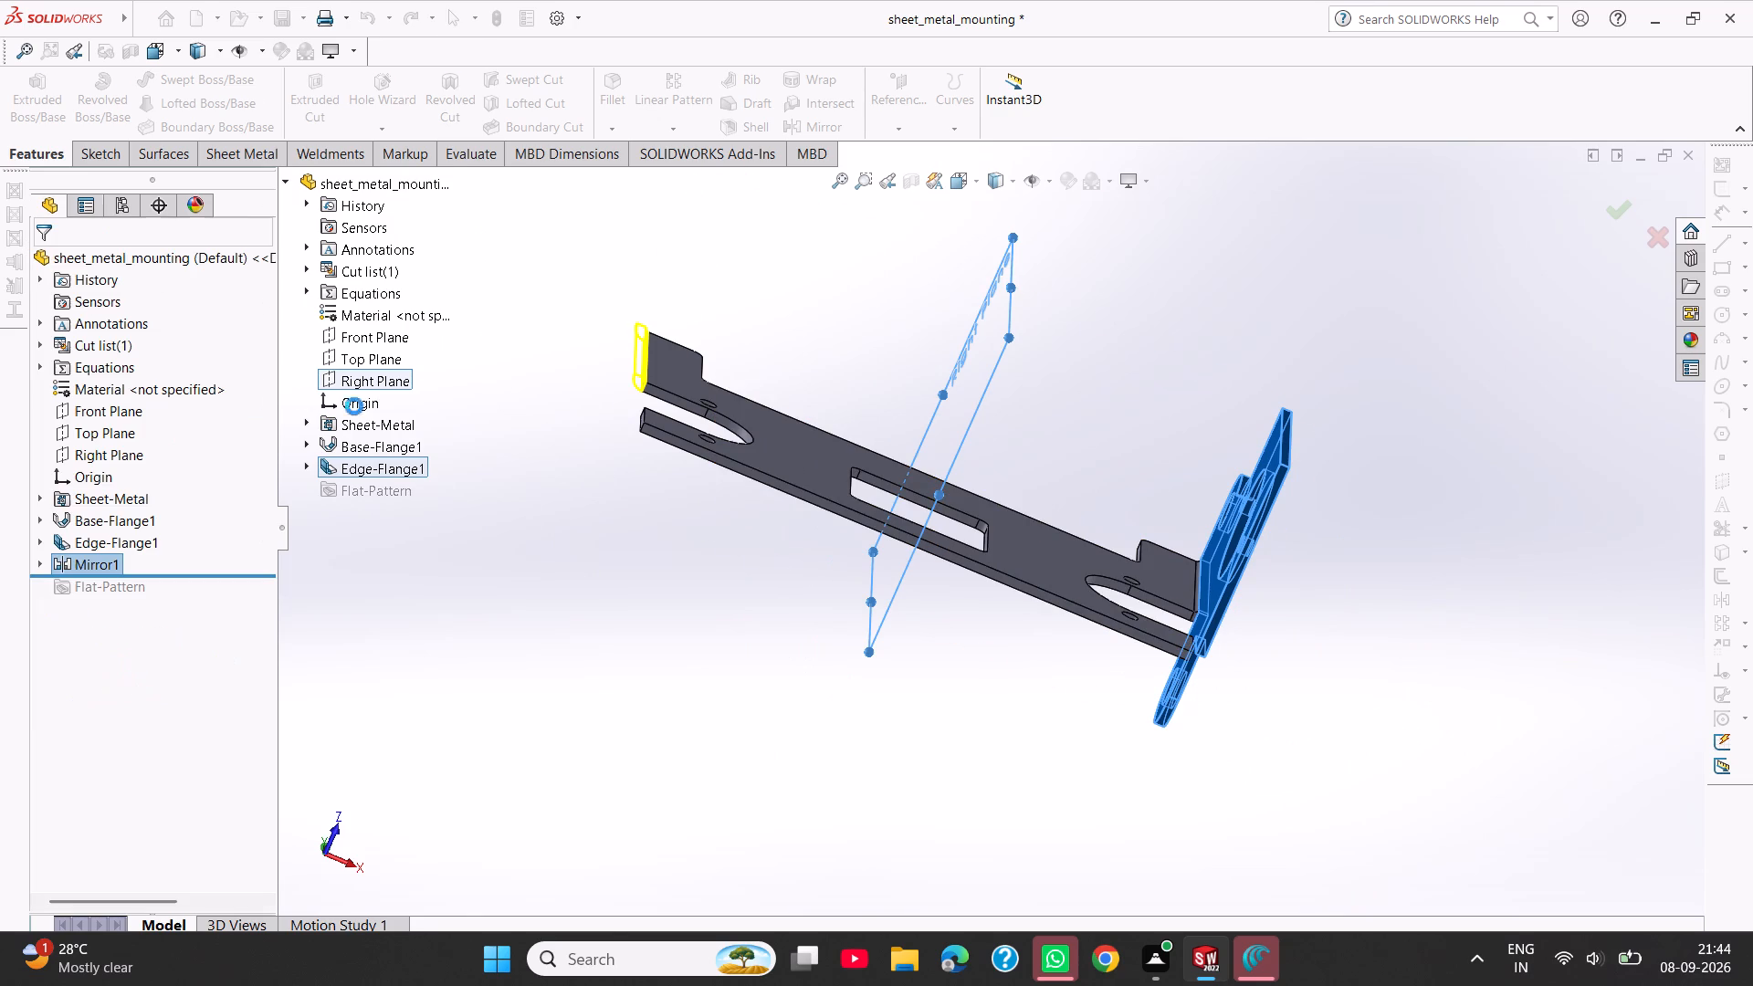
Place a 90° edge flange along the base plate's long straight edge, extending upward about 34.7 mm.
middle_drag(532, 470, 511, 451)
scroll(890, 507, down, 5)
scroll(896, 551, up, 3)
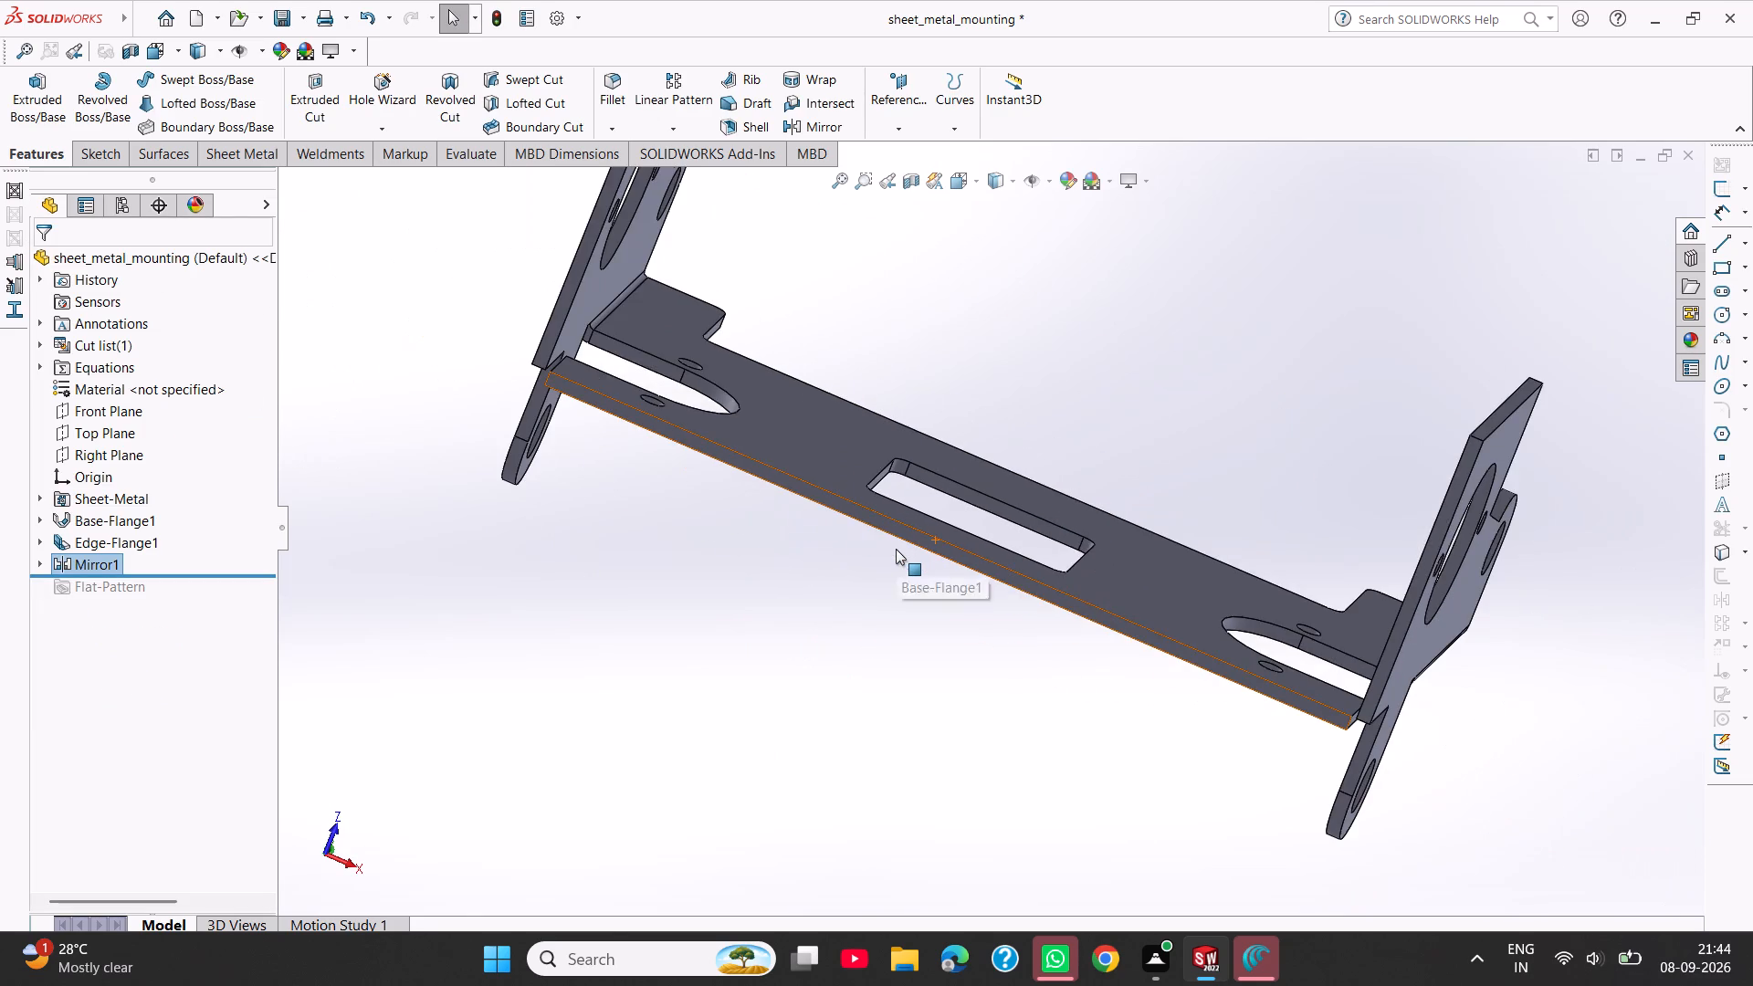
middle_drag(896, 549, 824, 551)
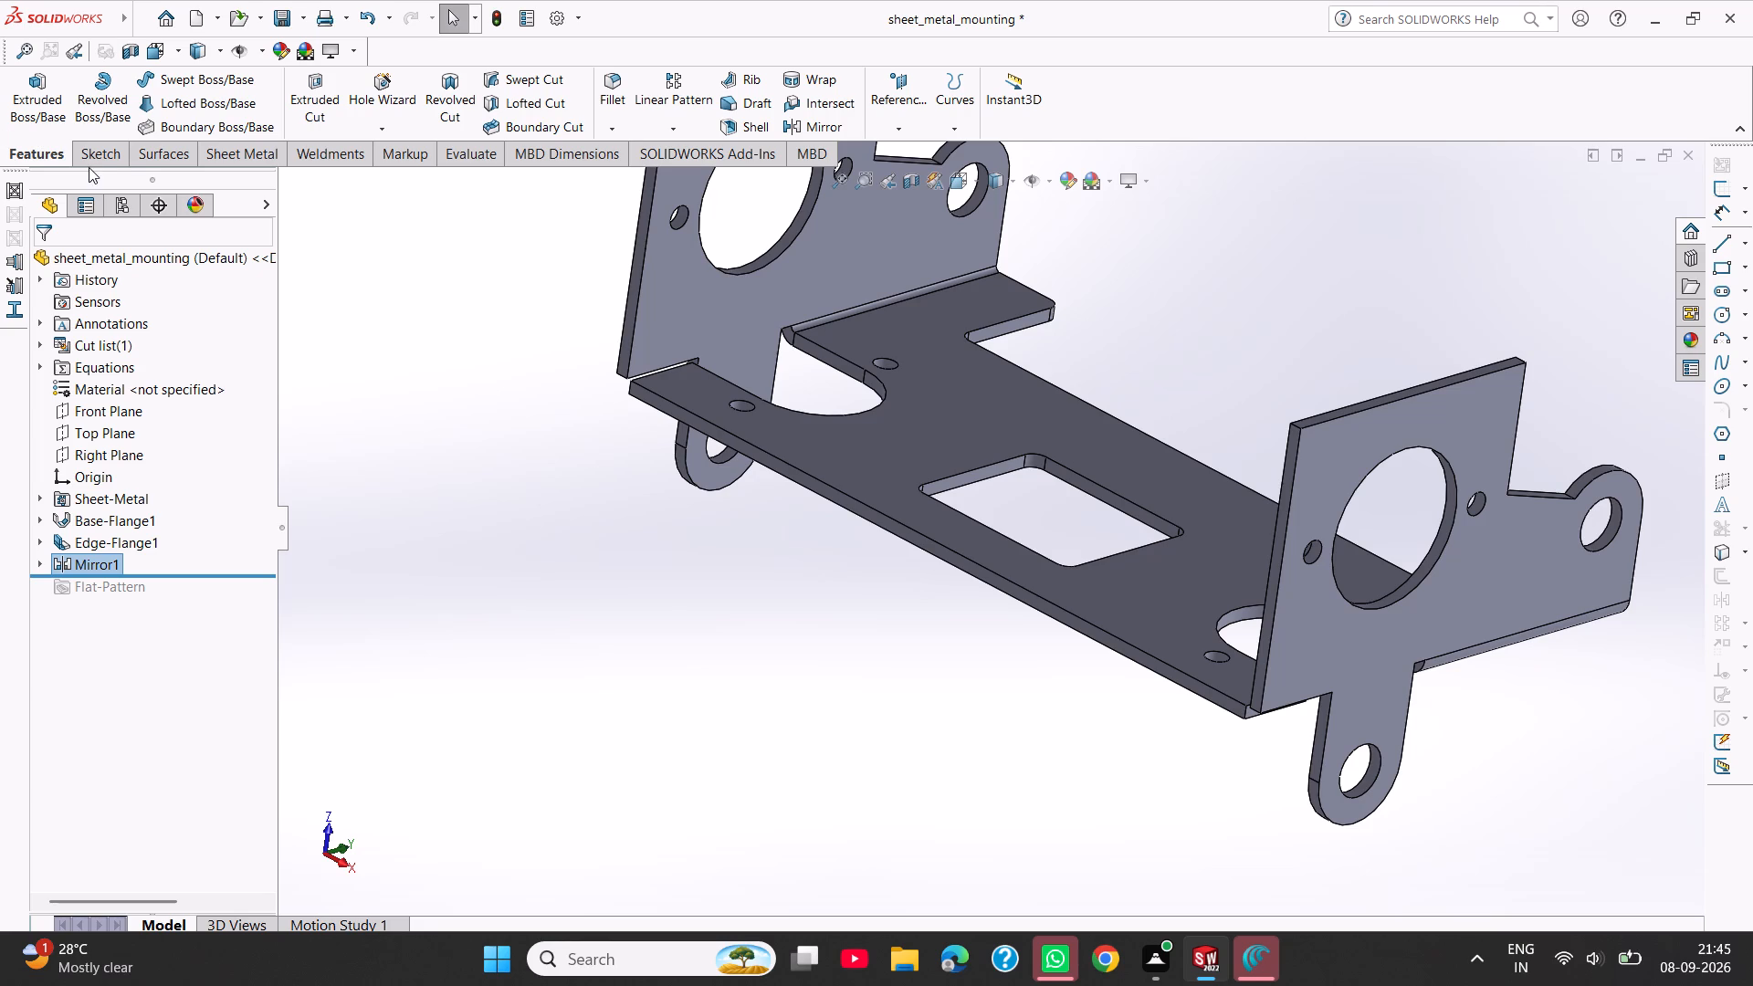
click(260, 153)
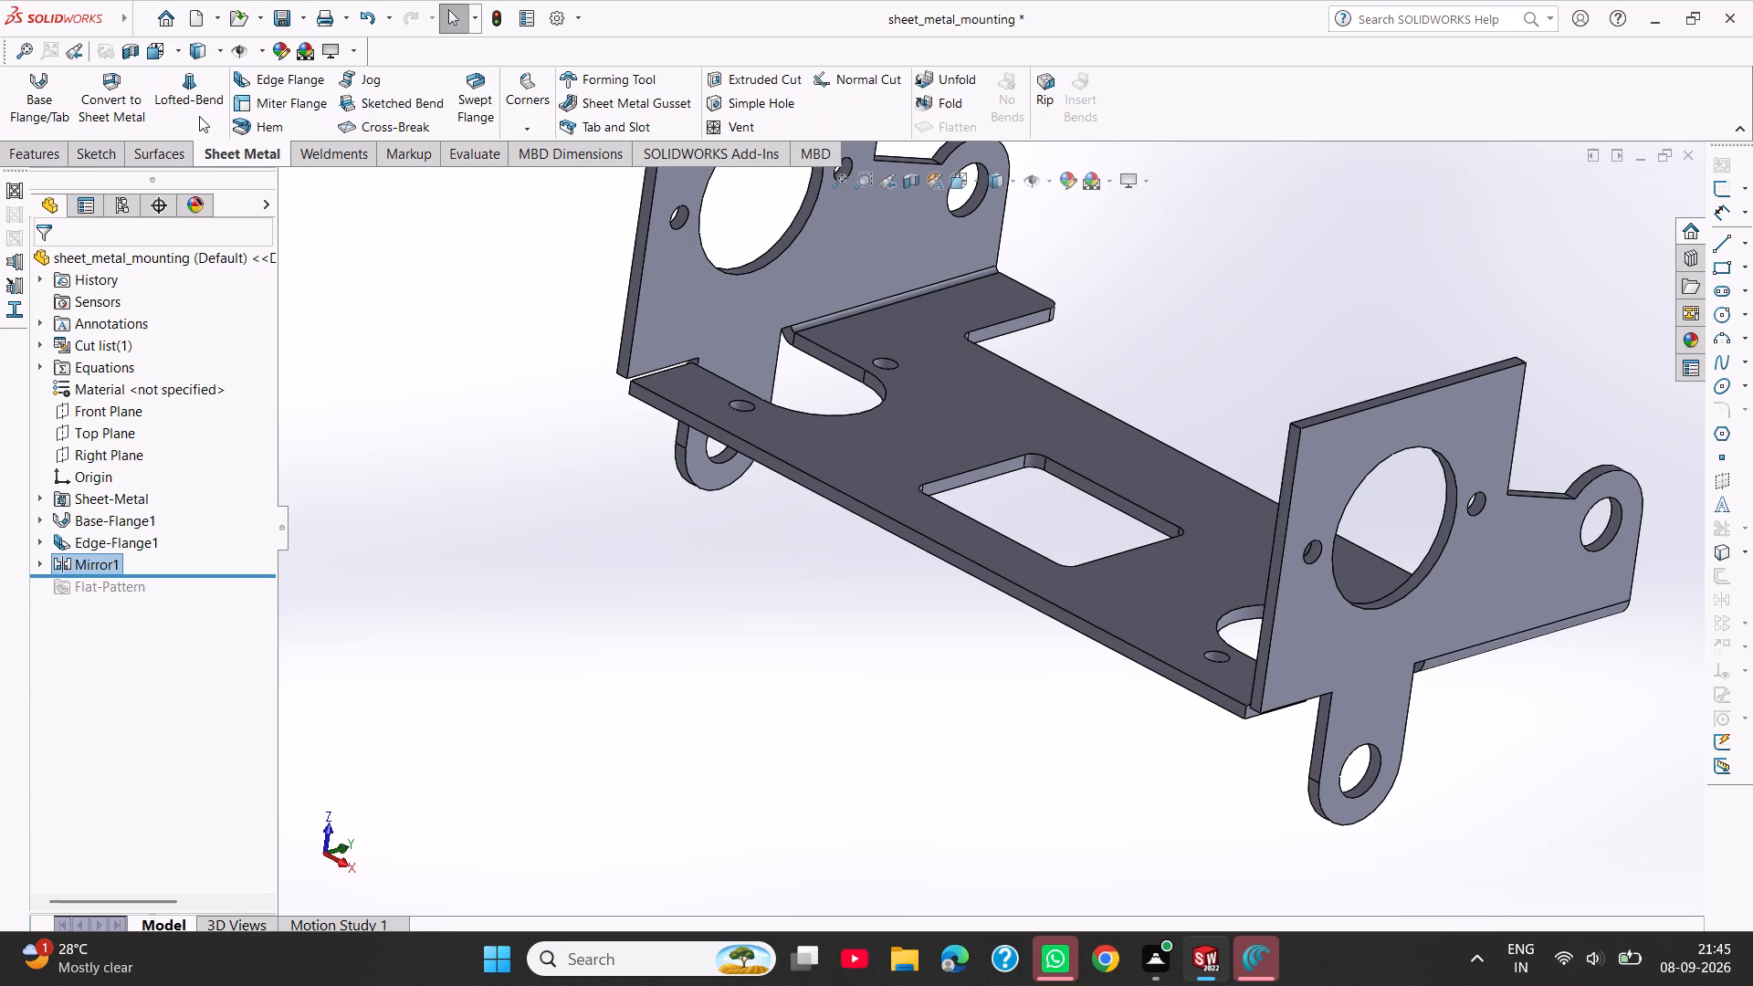
click(252, 76)
click(808, 474)
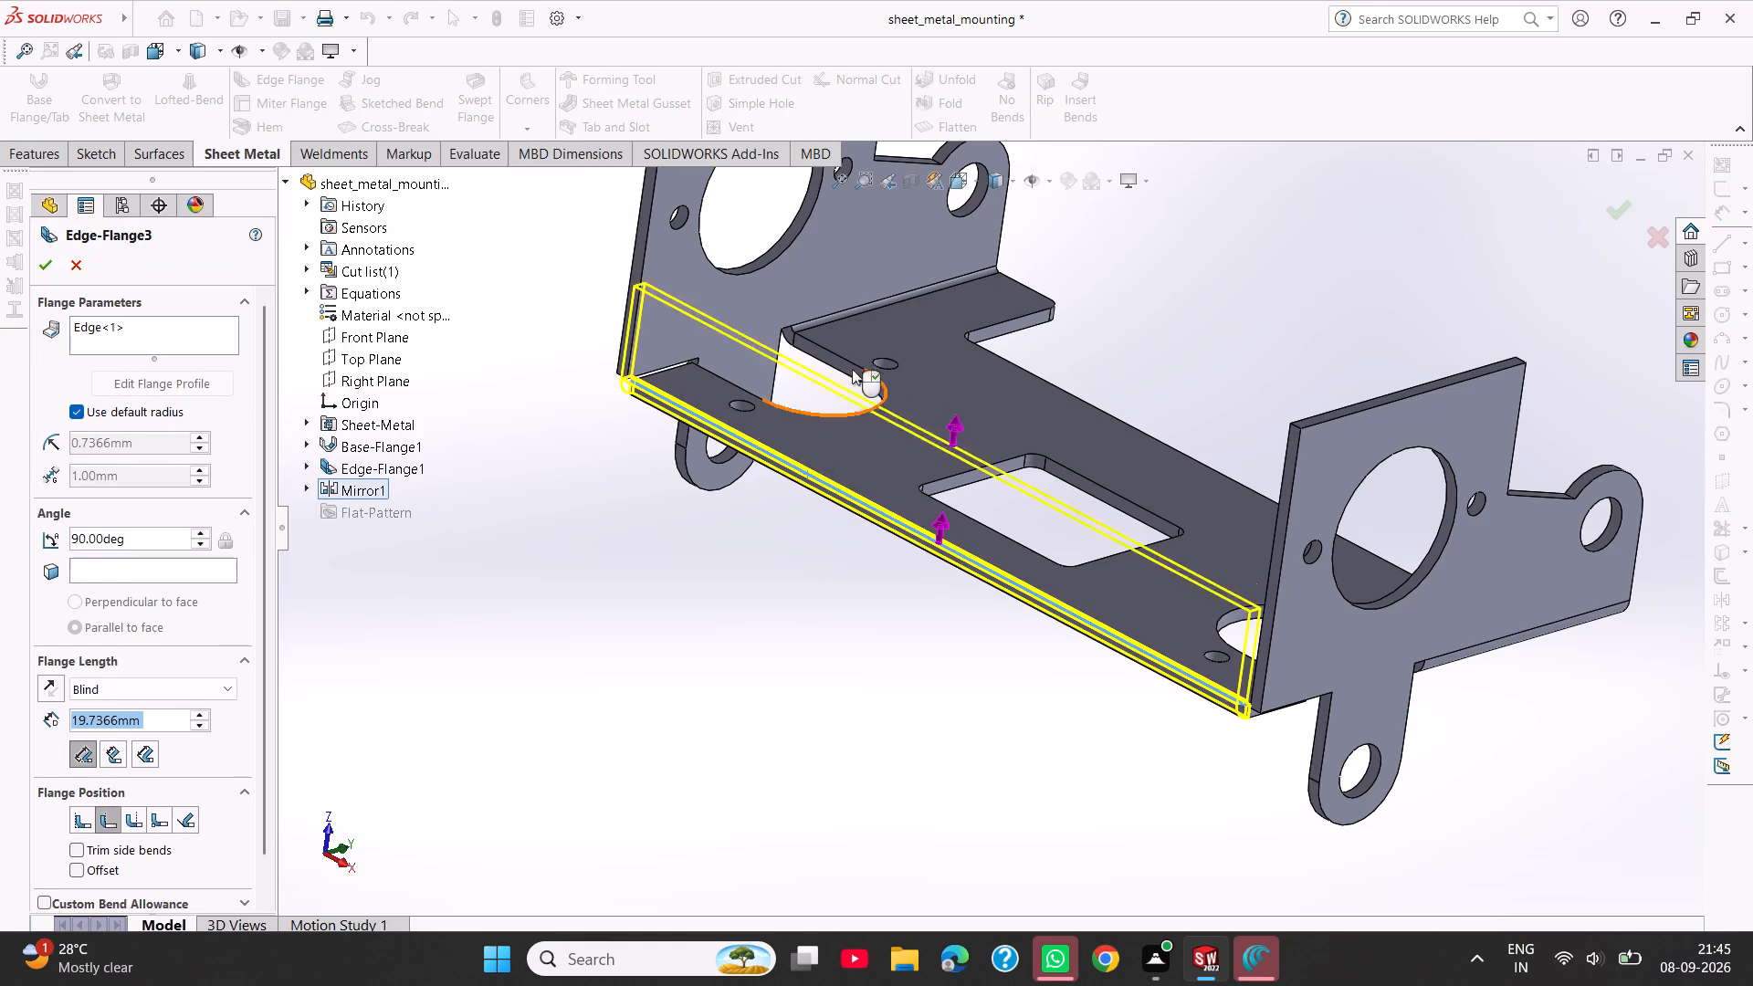
click(839, 294)
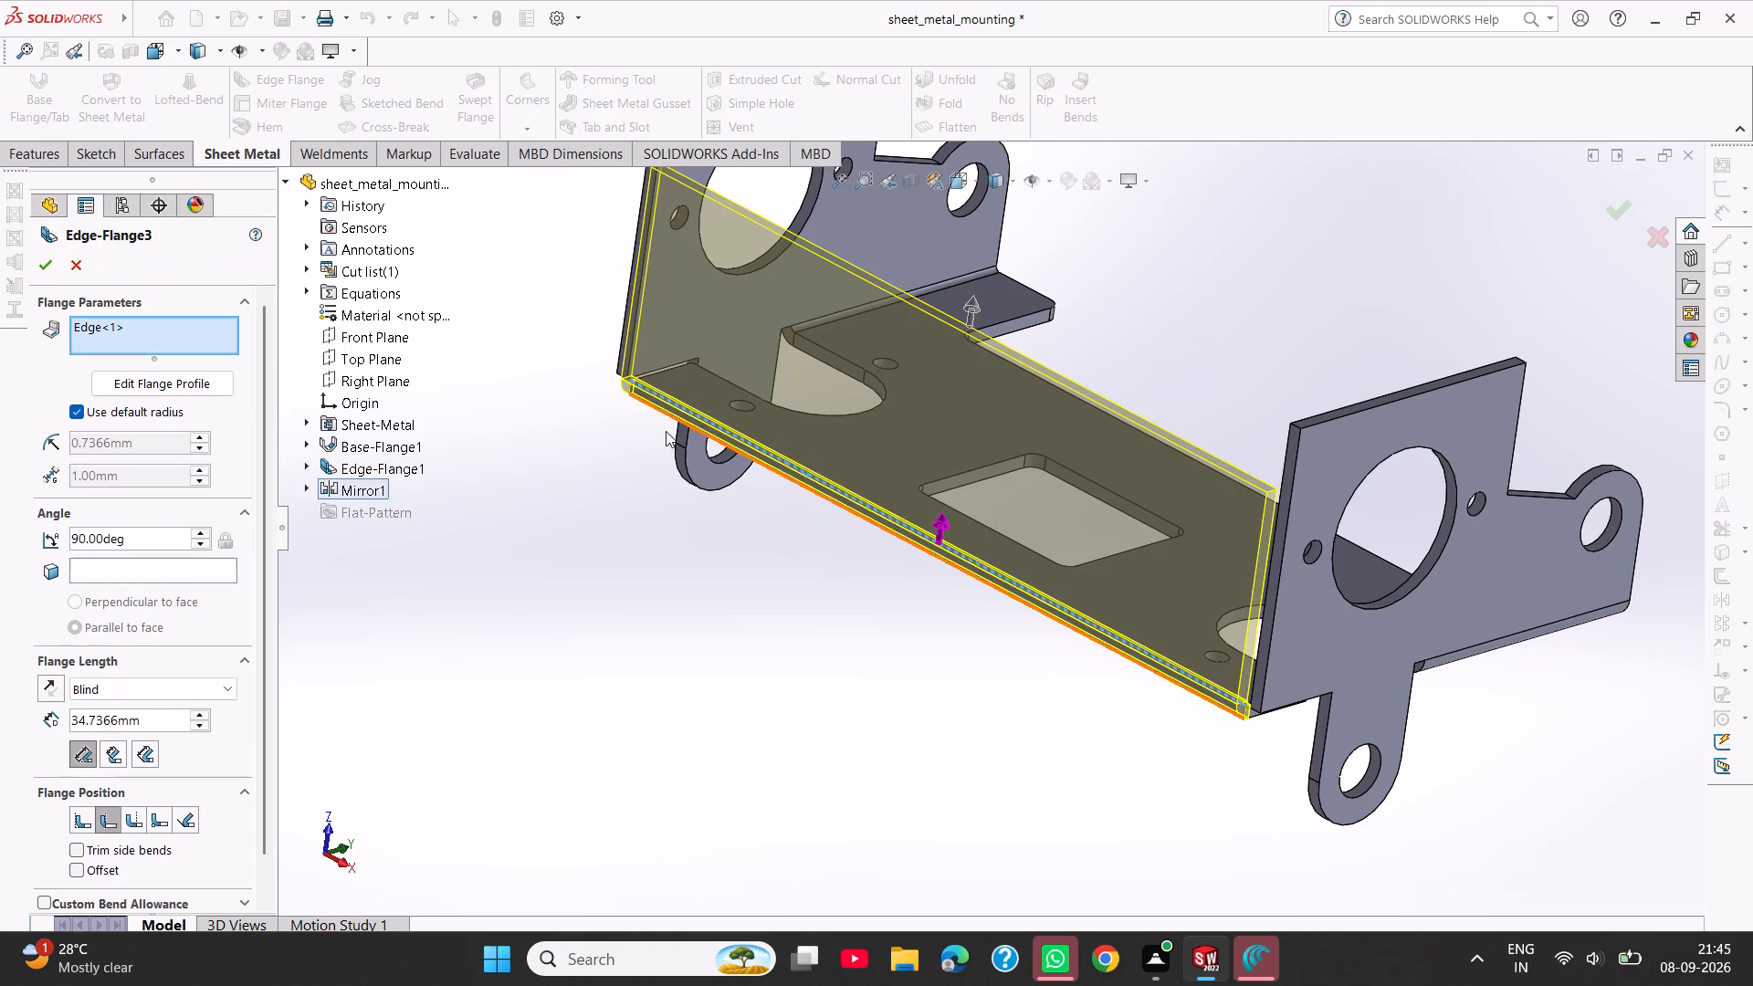
Open the new flange's profile sketch and pull both ends inward, to about 50 mm and 51 mm either side of the origin.
middle_drag(635, 484, 681, 512)
scroll(681, 512, up, 1)
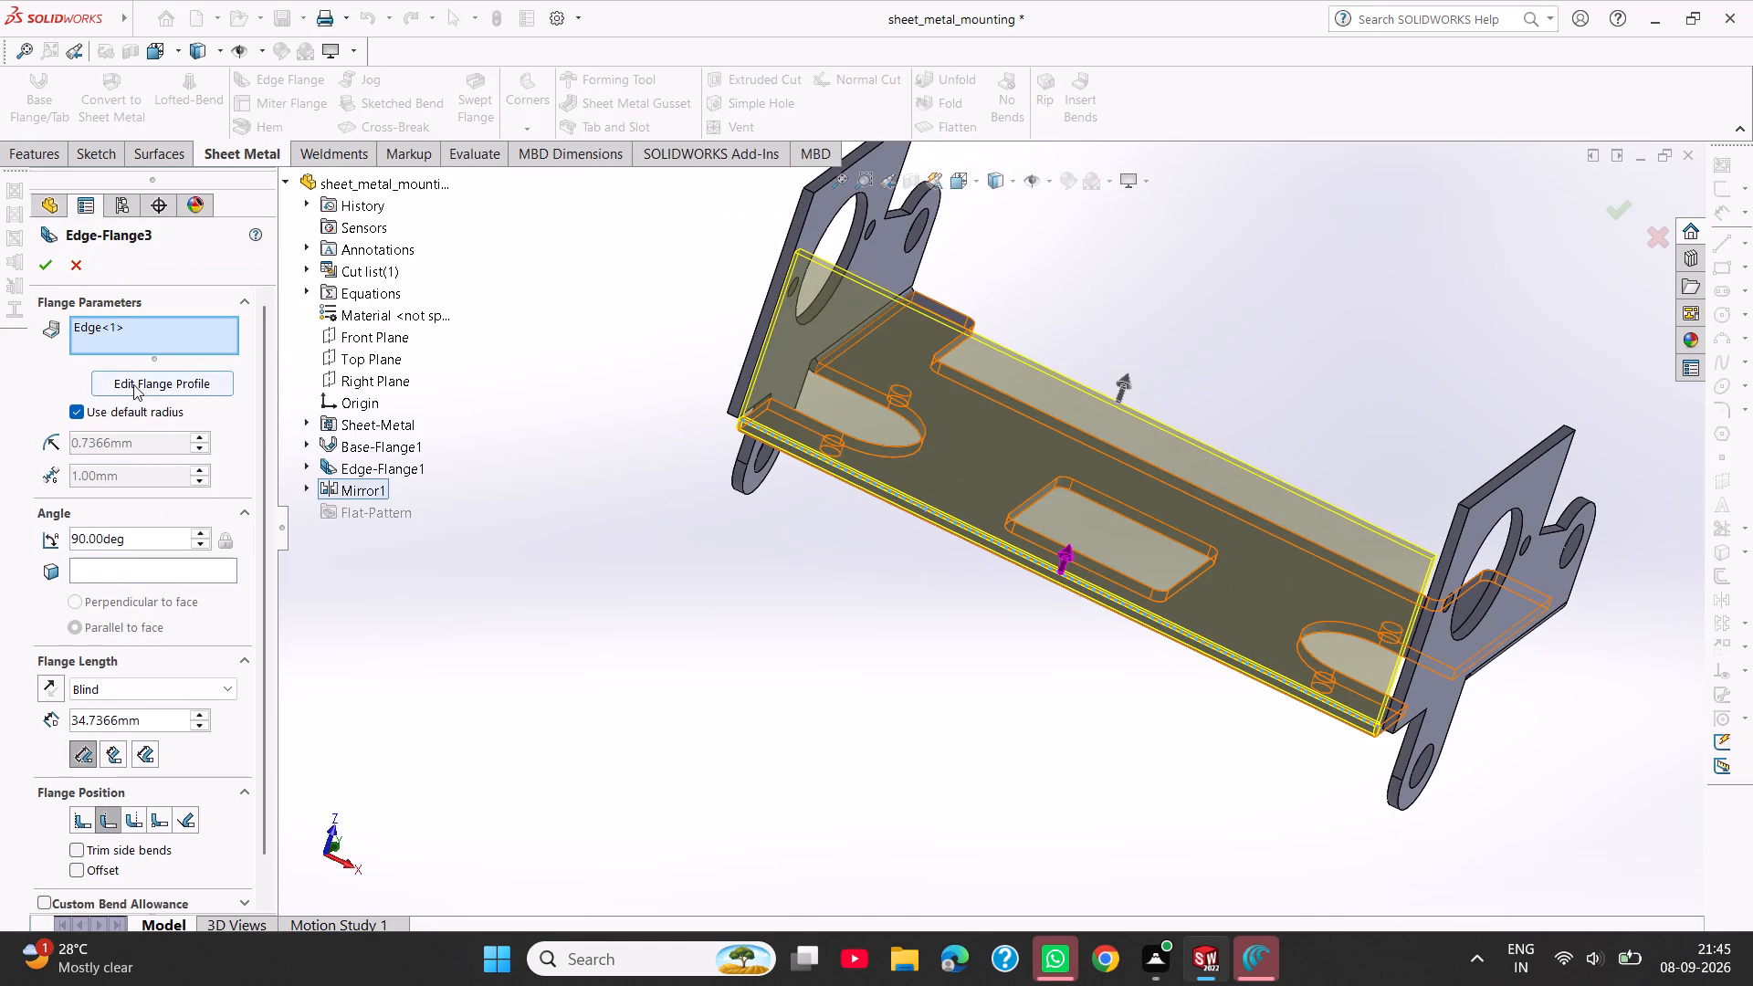
click(134, 383)
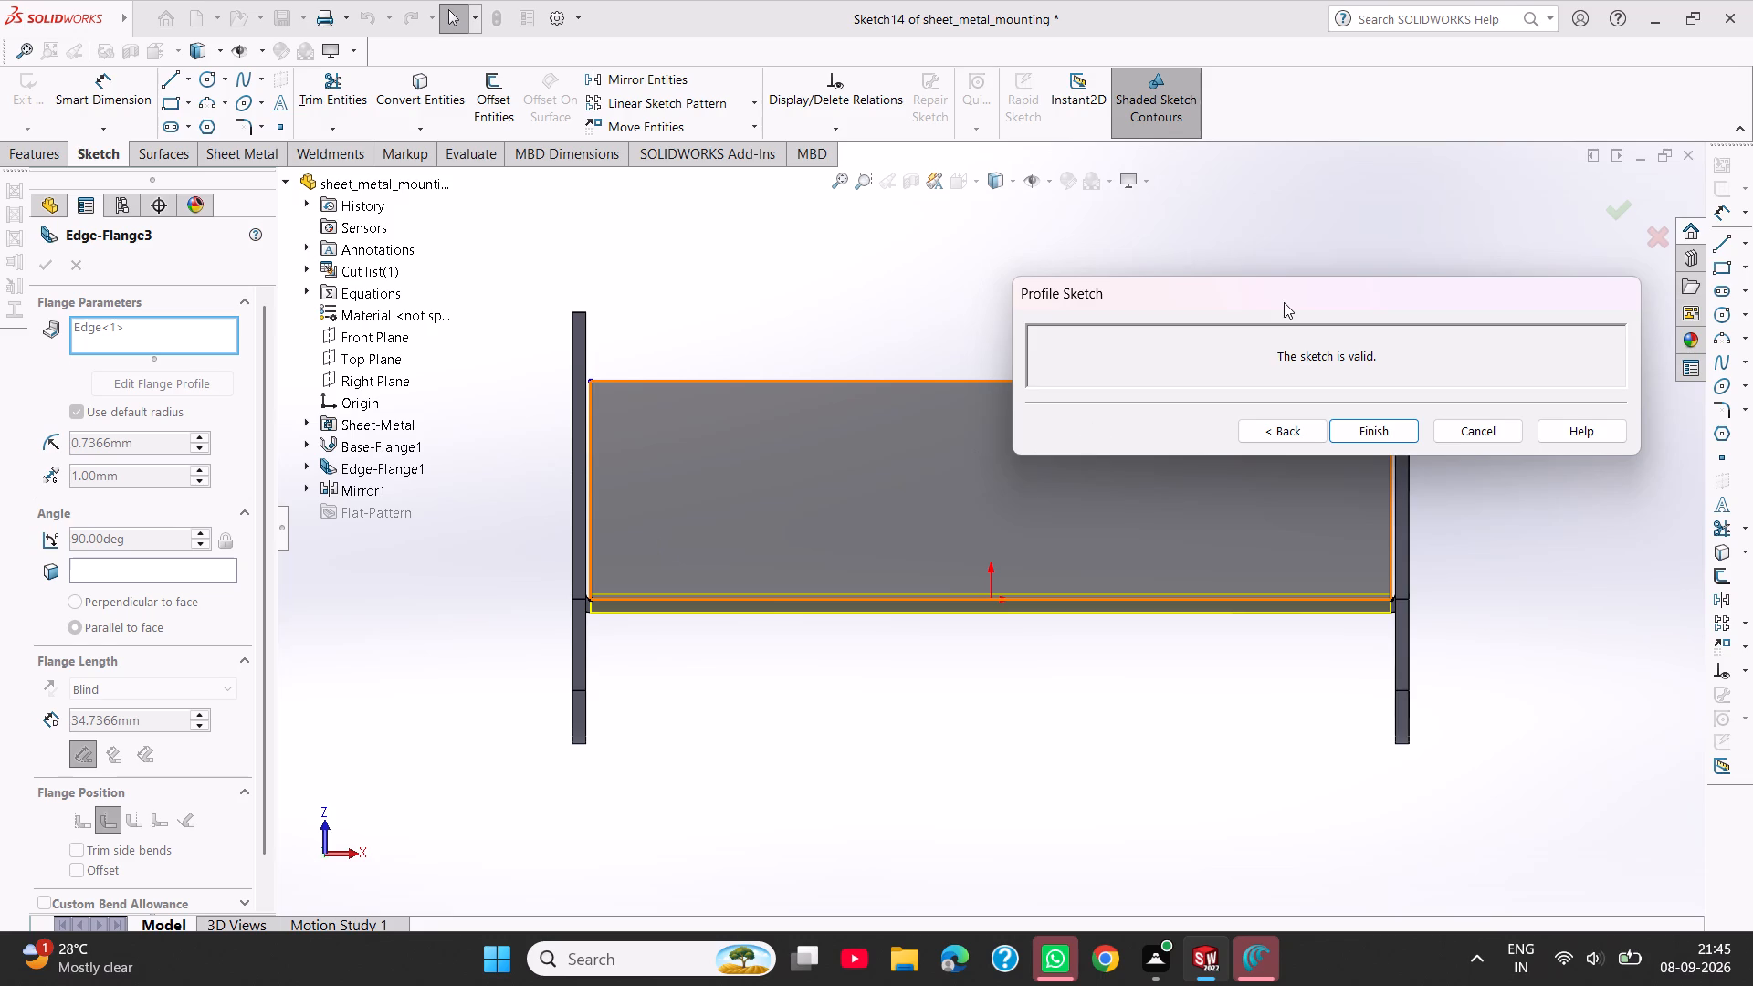
drag(1284, 302, 1424, 85)
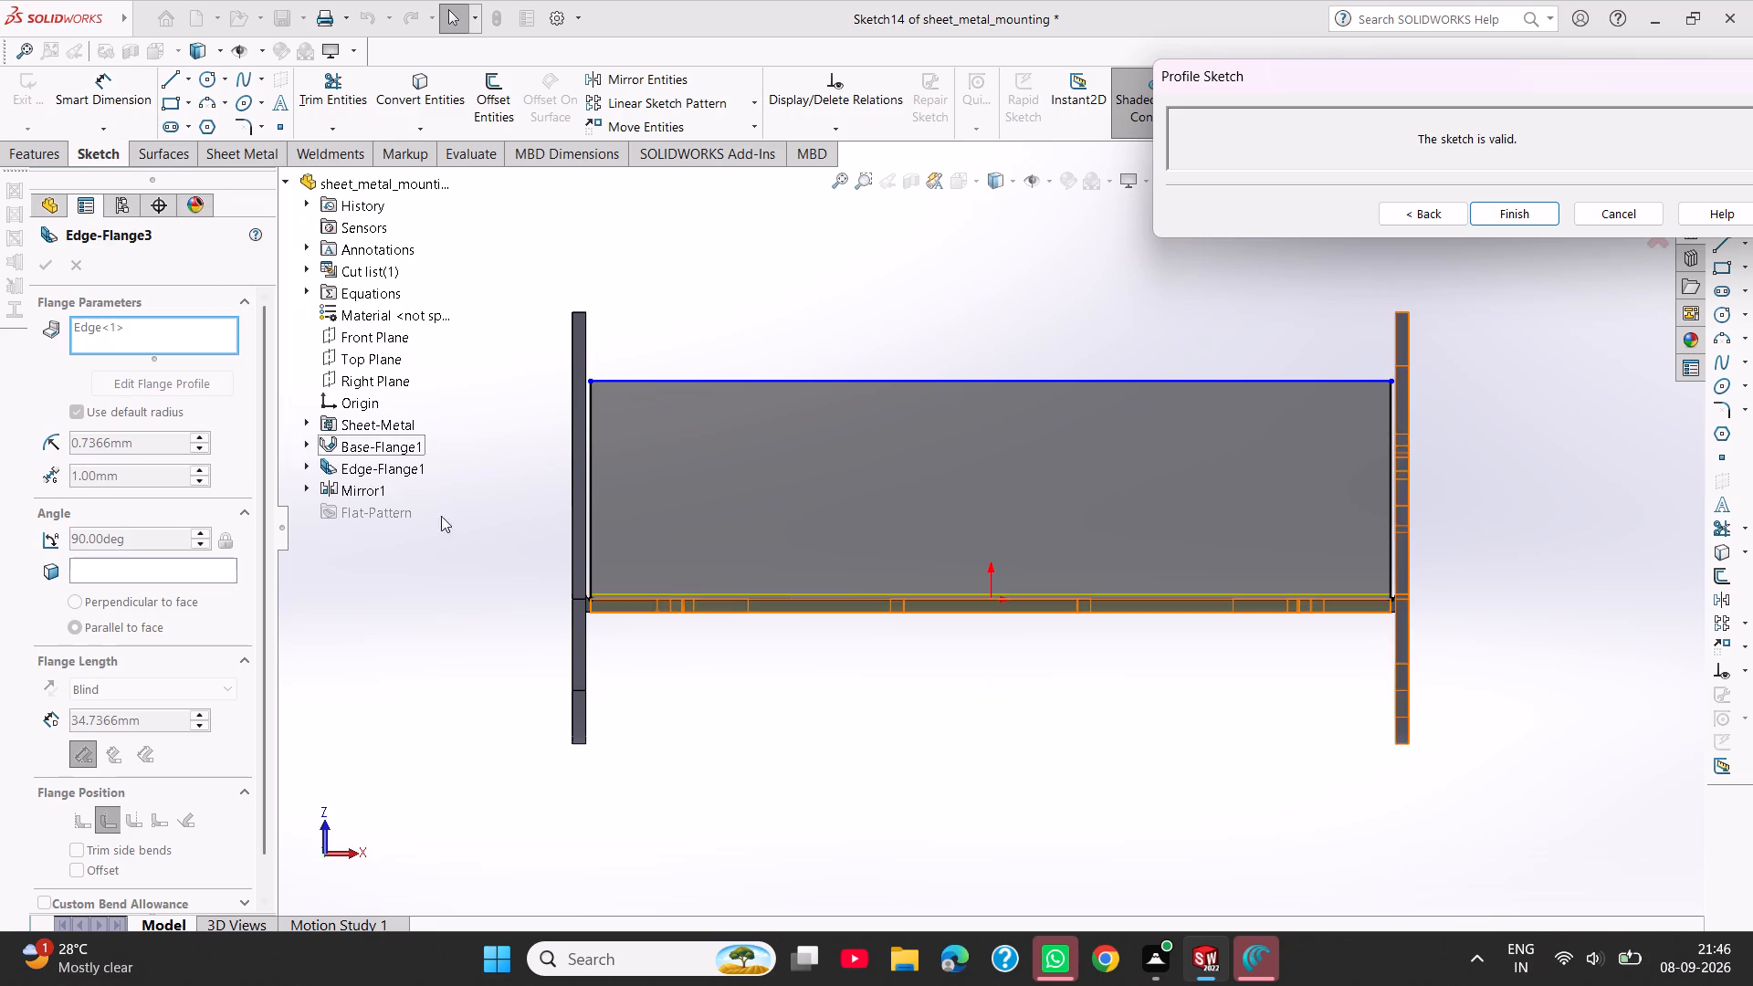
drag(589, 597, 639, 598)
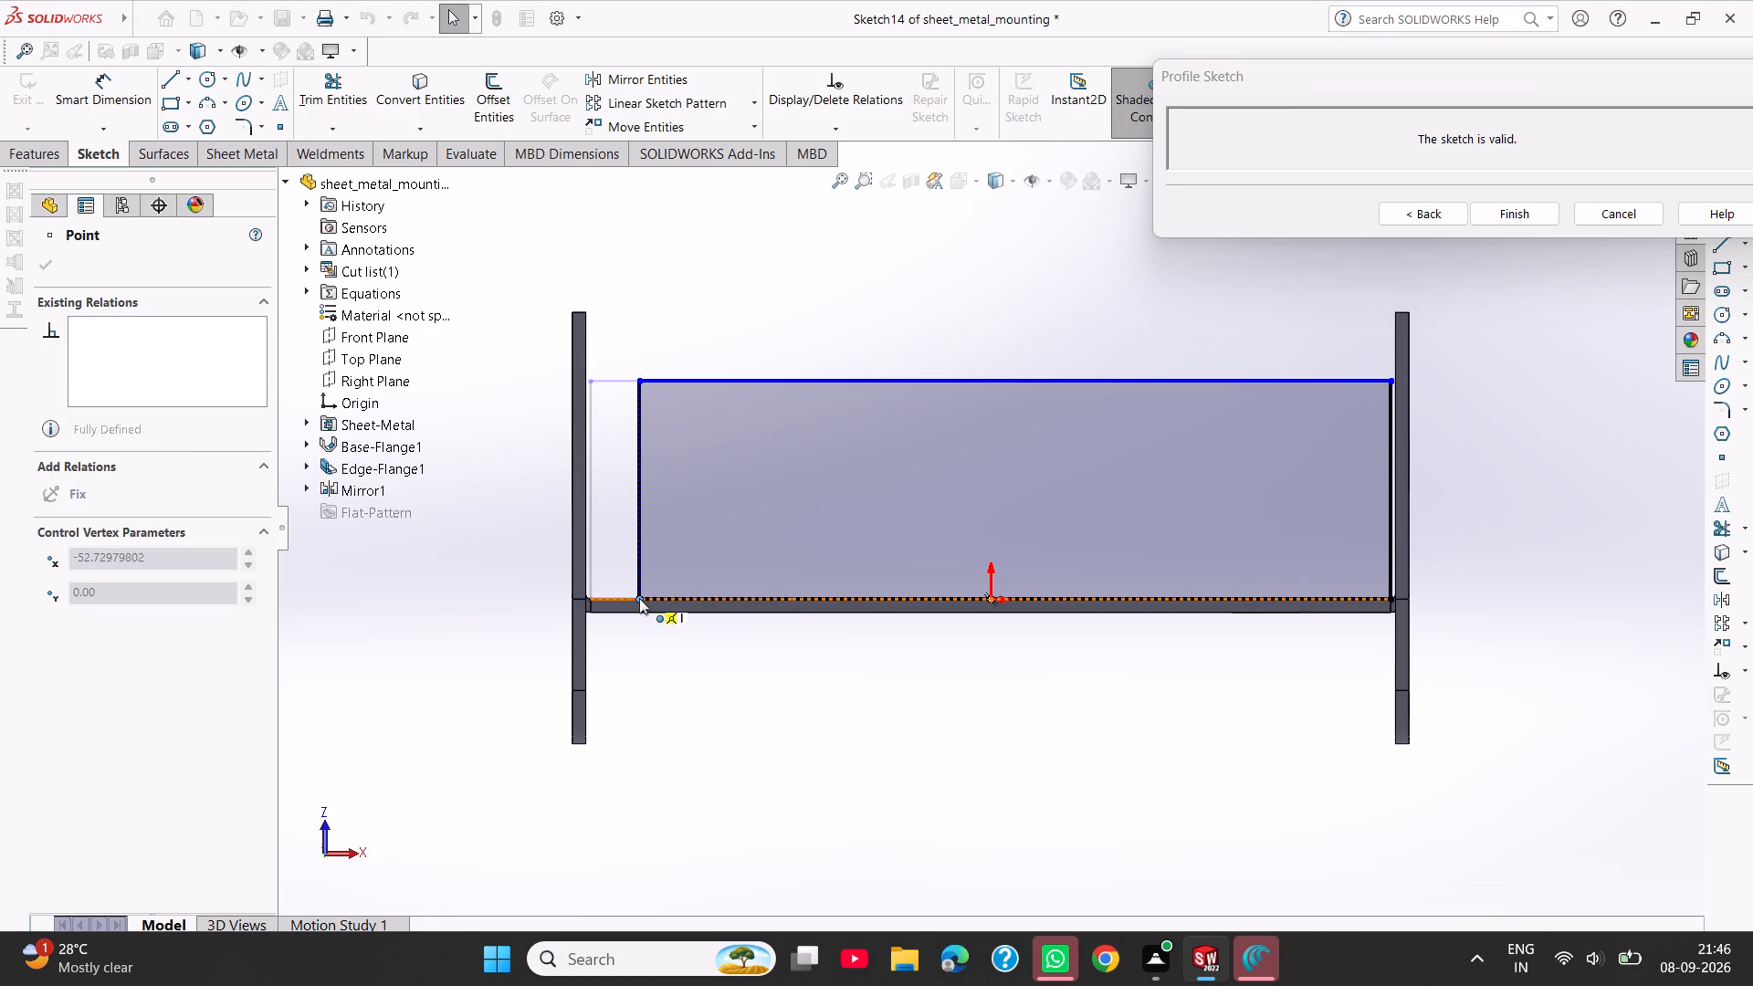
drag(639, 598, 656, 599)
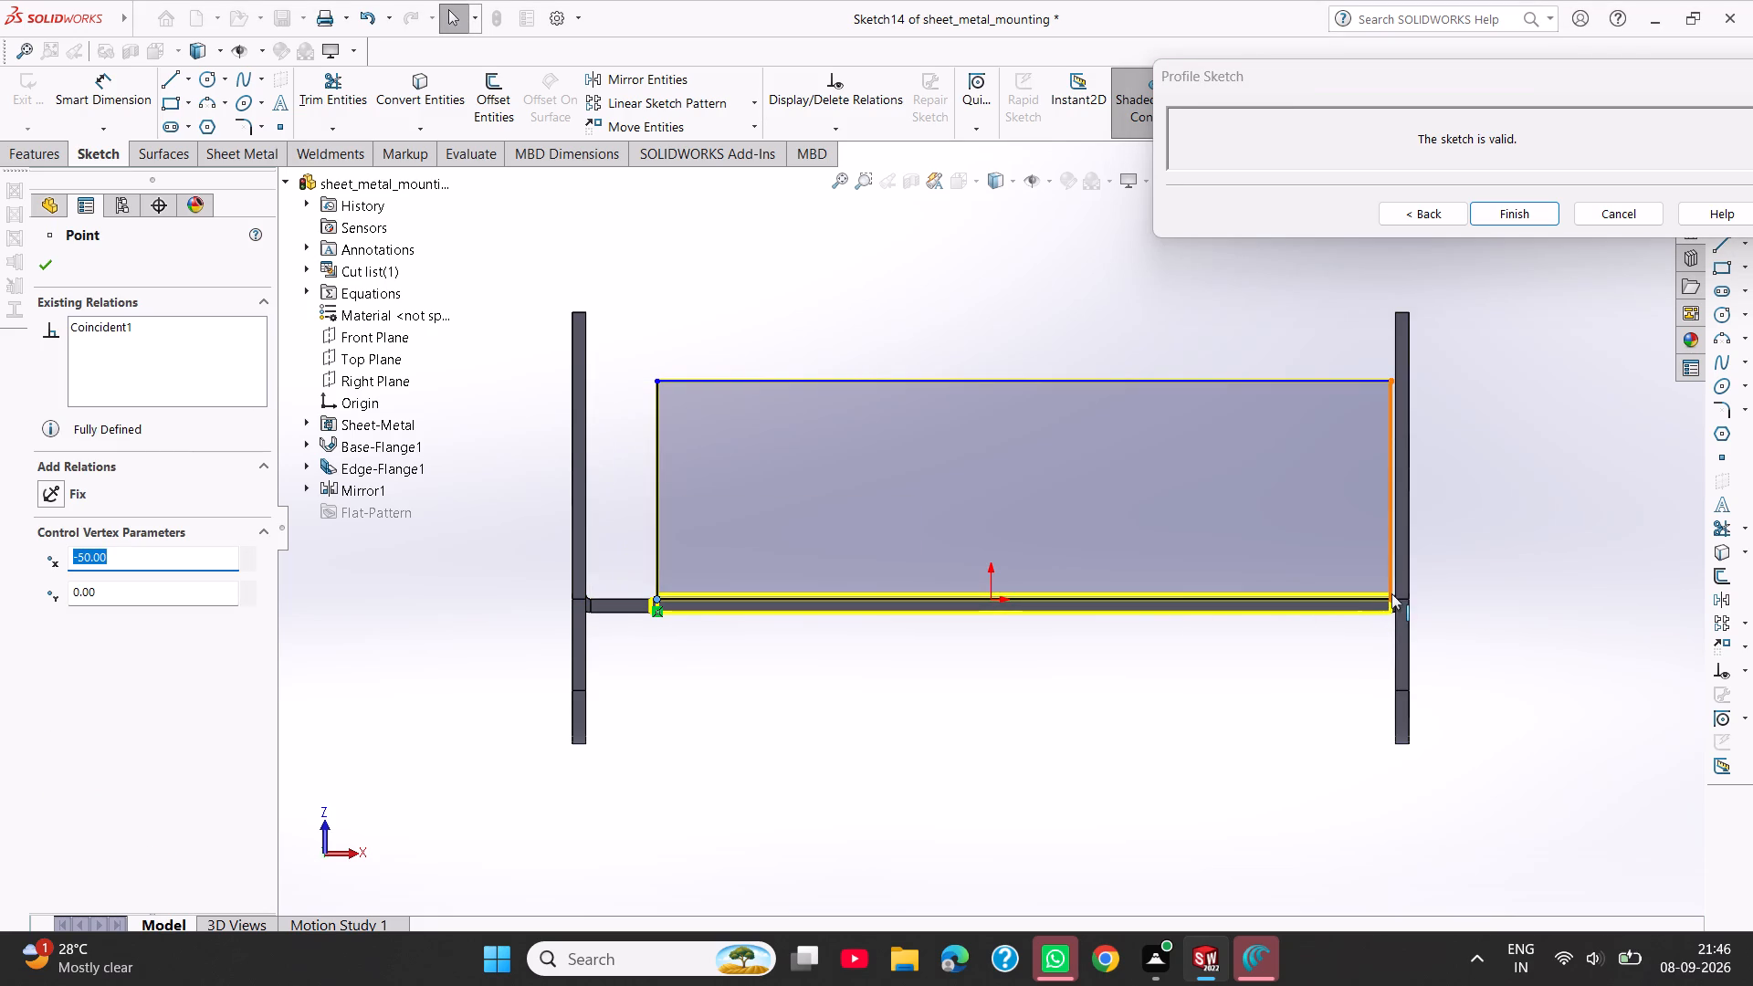
drag(1391, 598, 1332, 607)
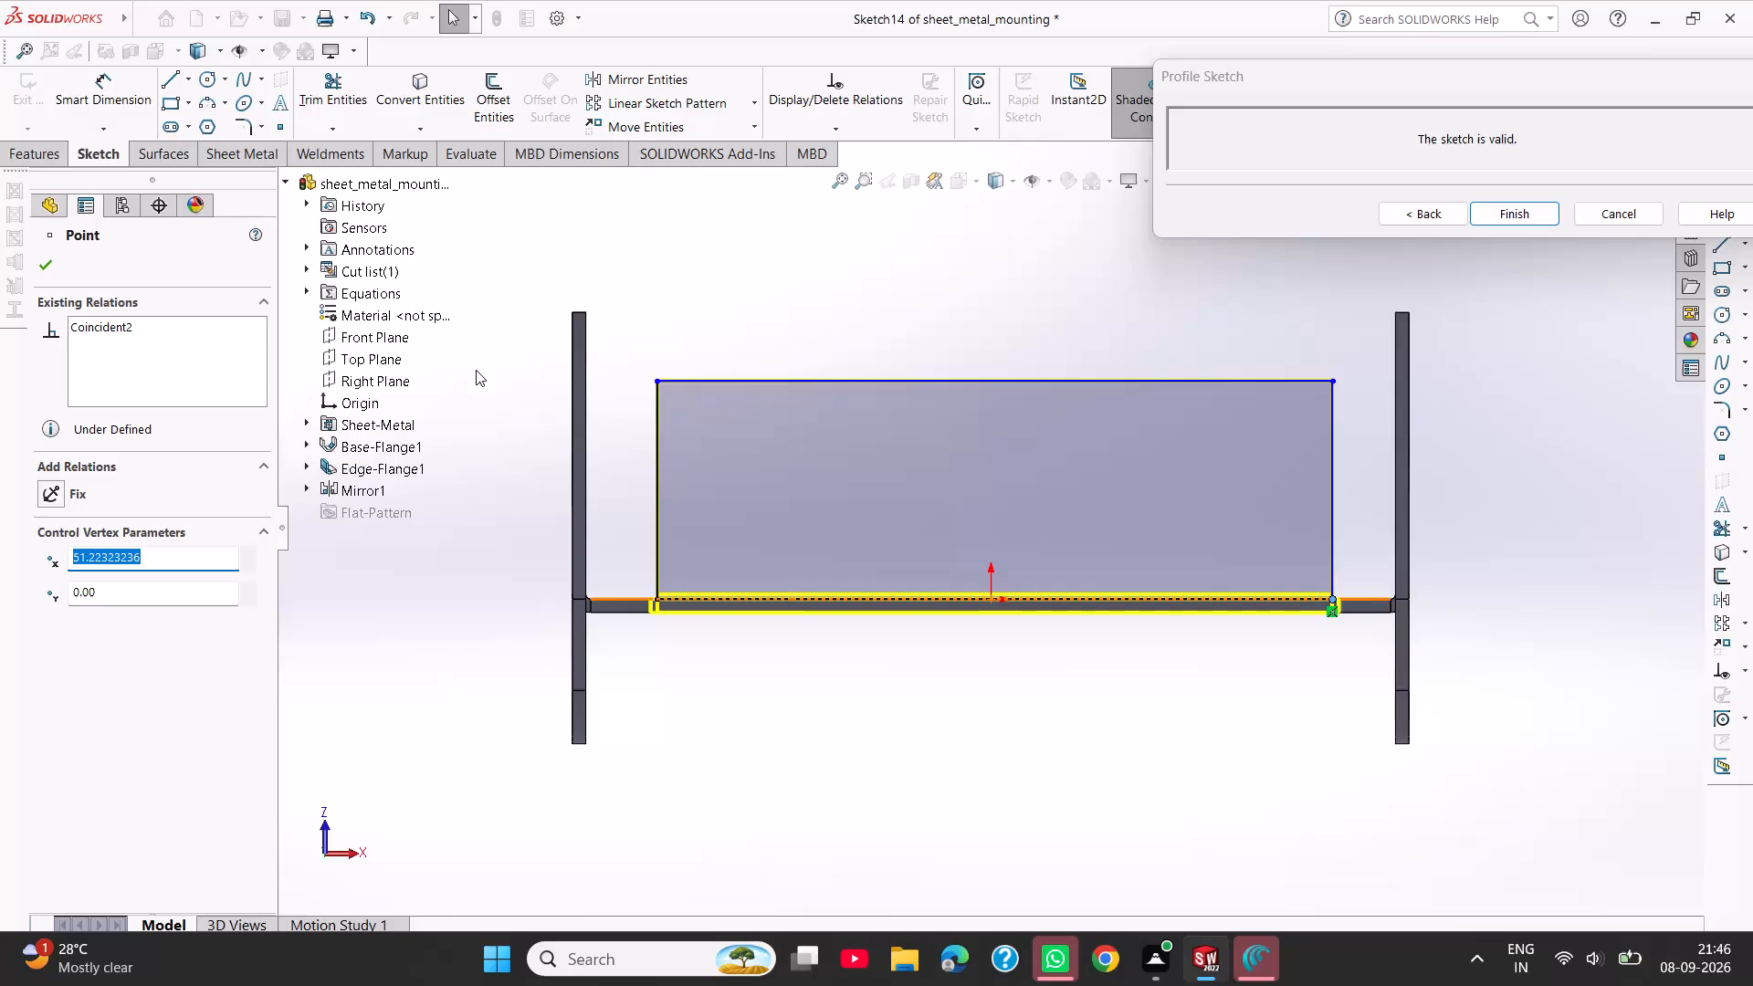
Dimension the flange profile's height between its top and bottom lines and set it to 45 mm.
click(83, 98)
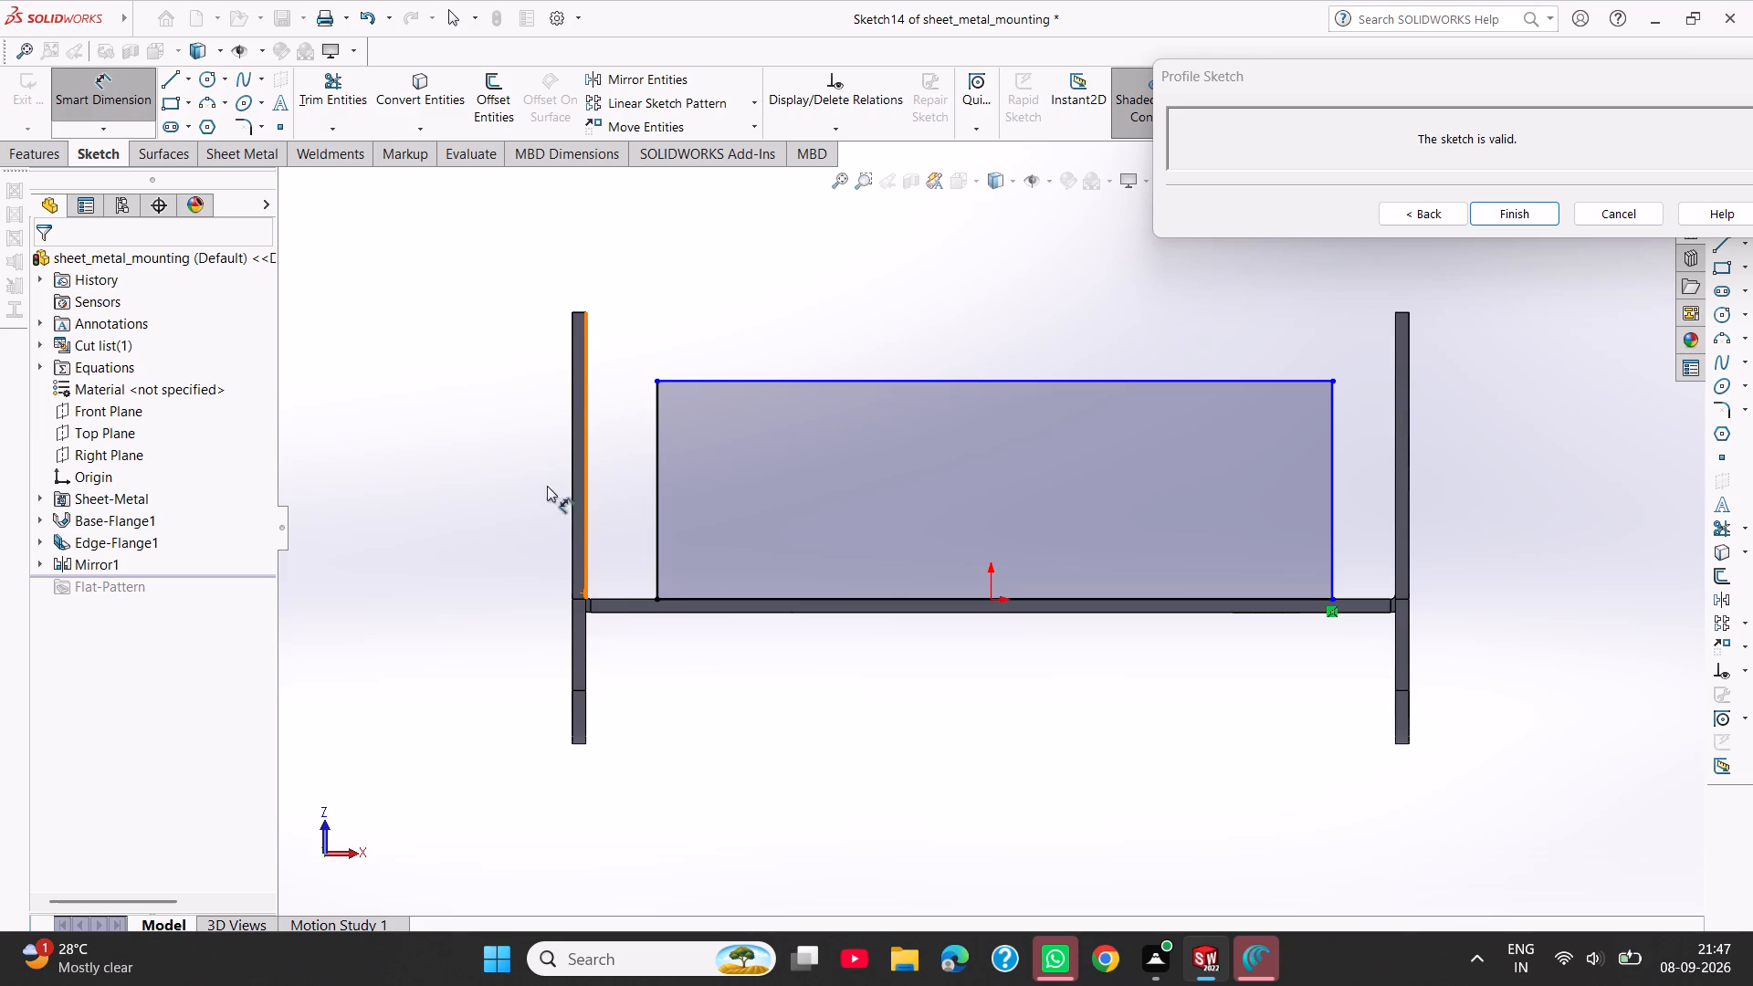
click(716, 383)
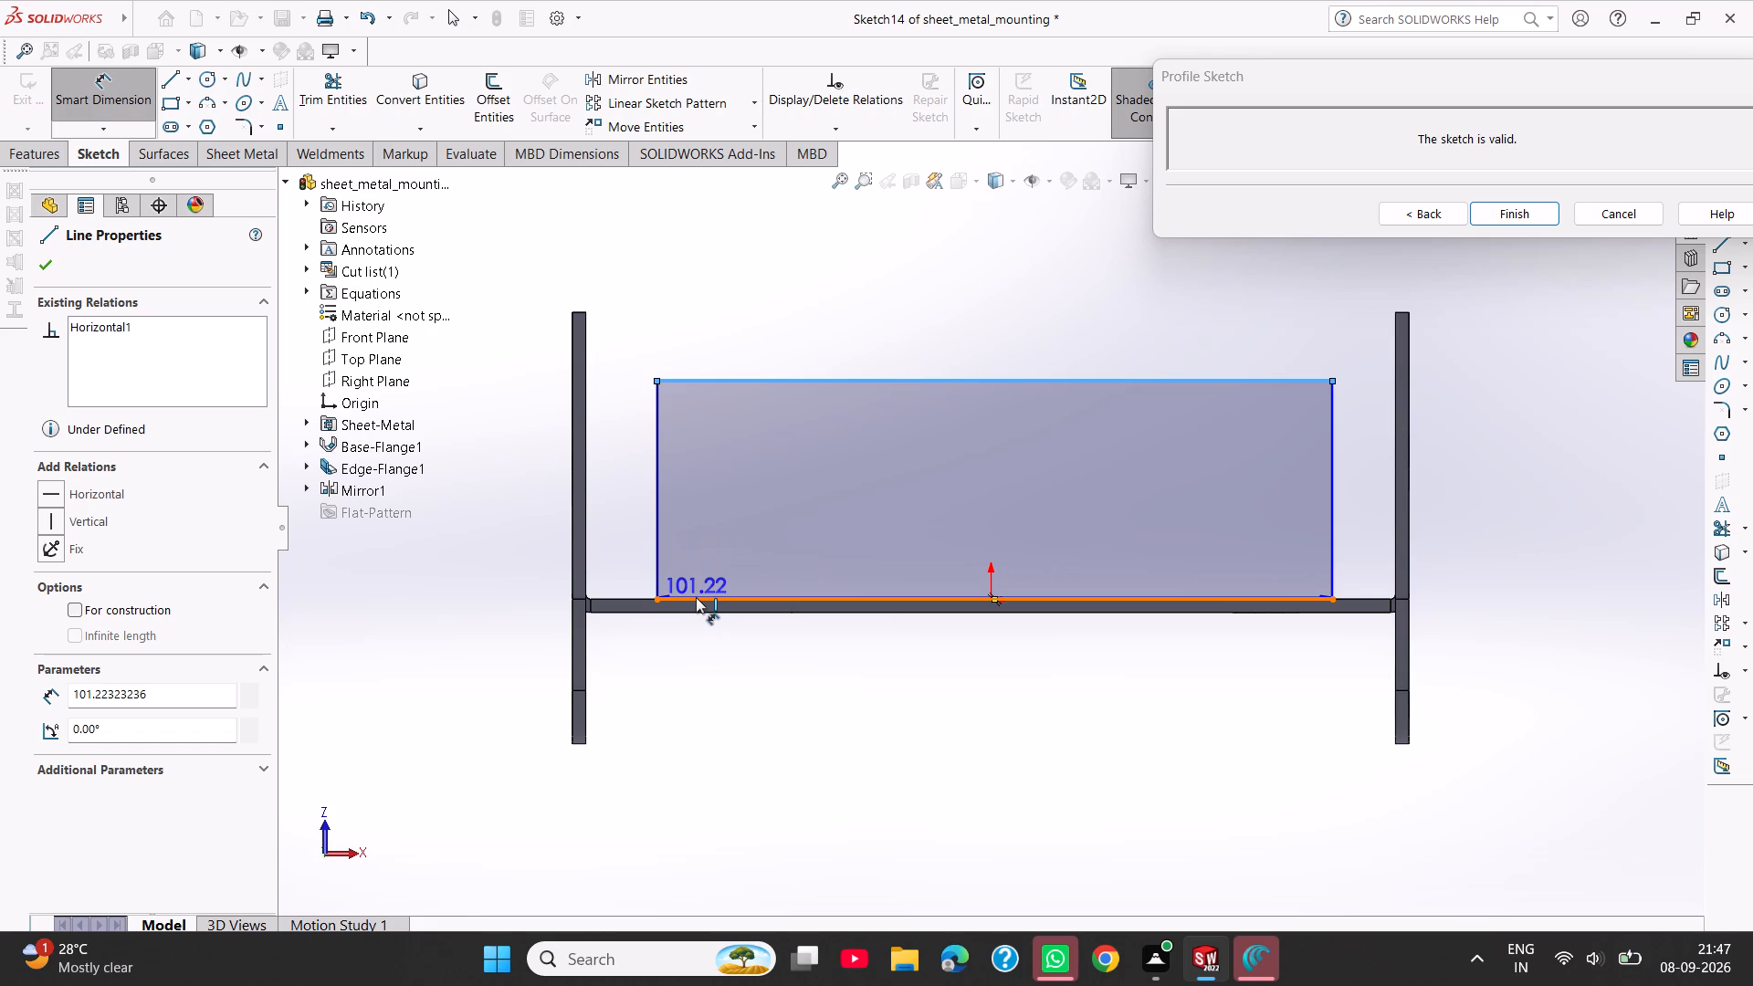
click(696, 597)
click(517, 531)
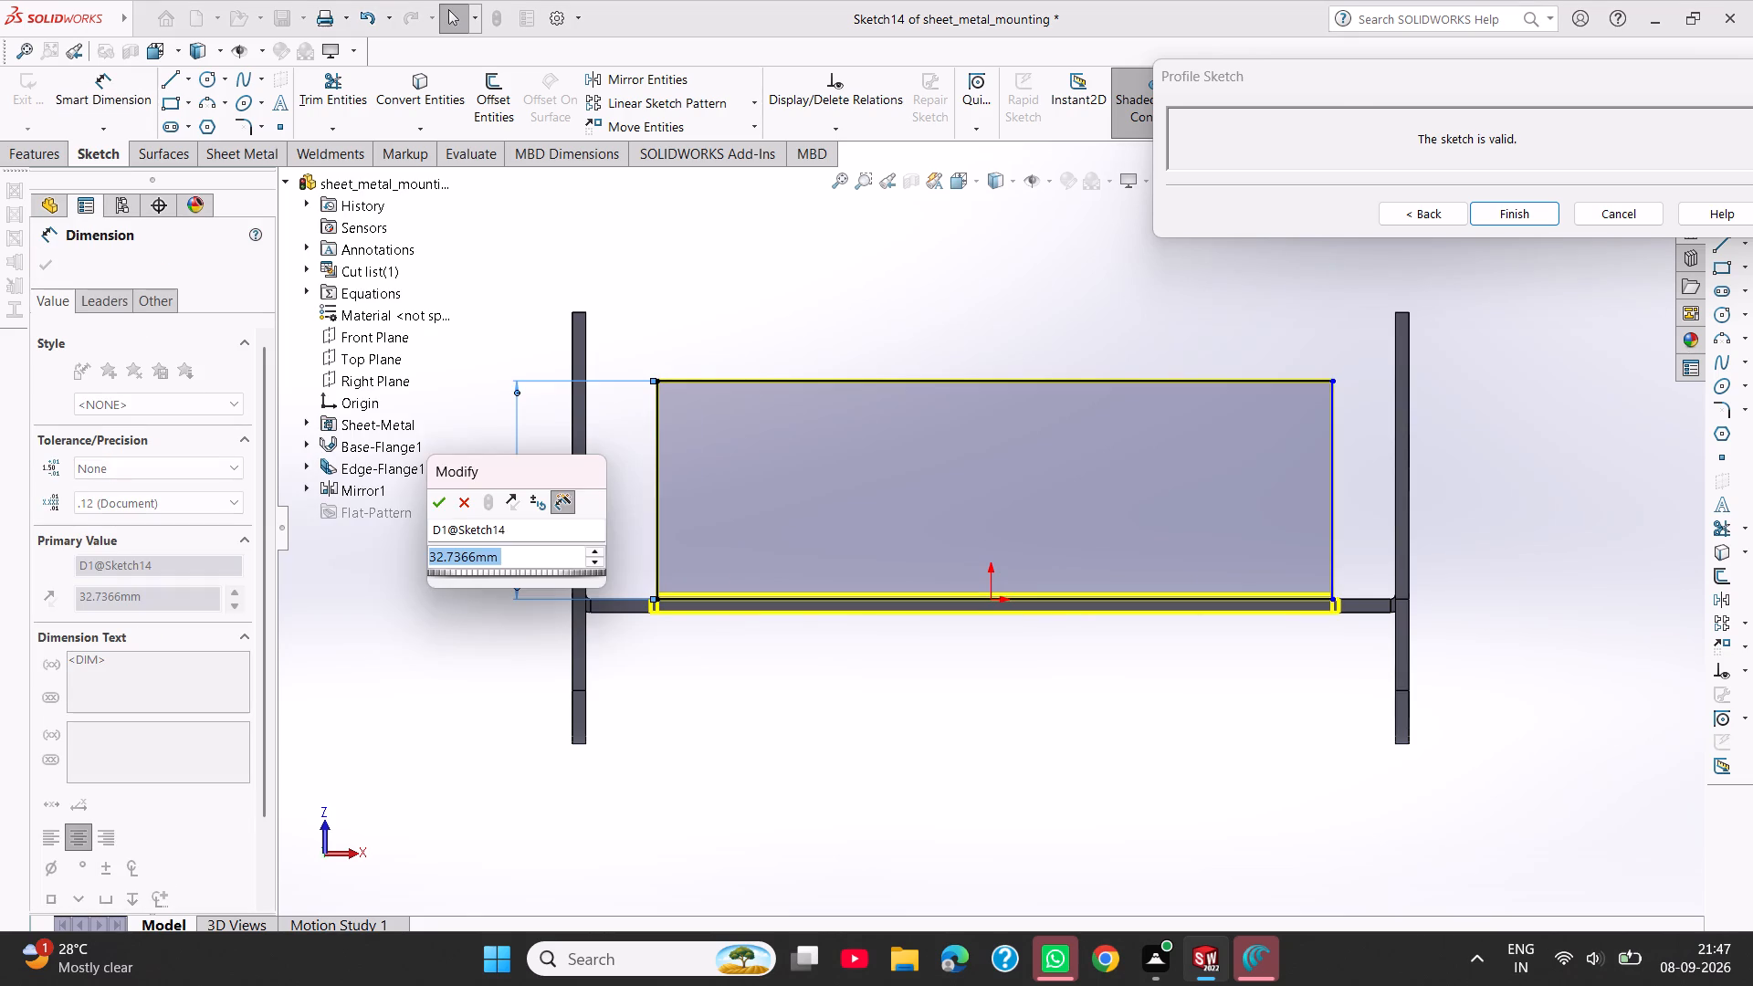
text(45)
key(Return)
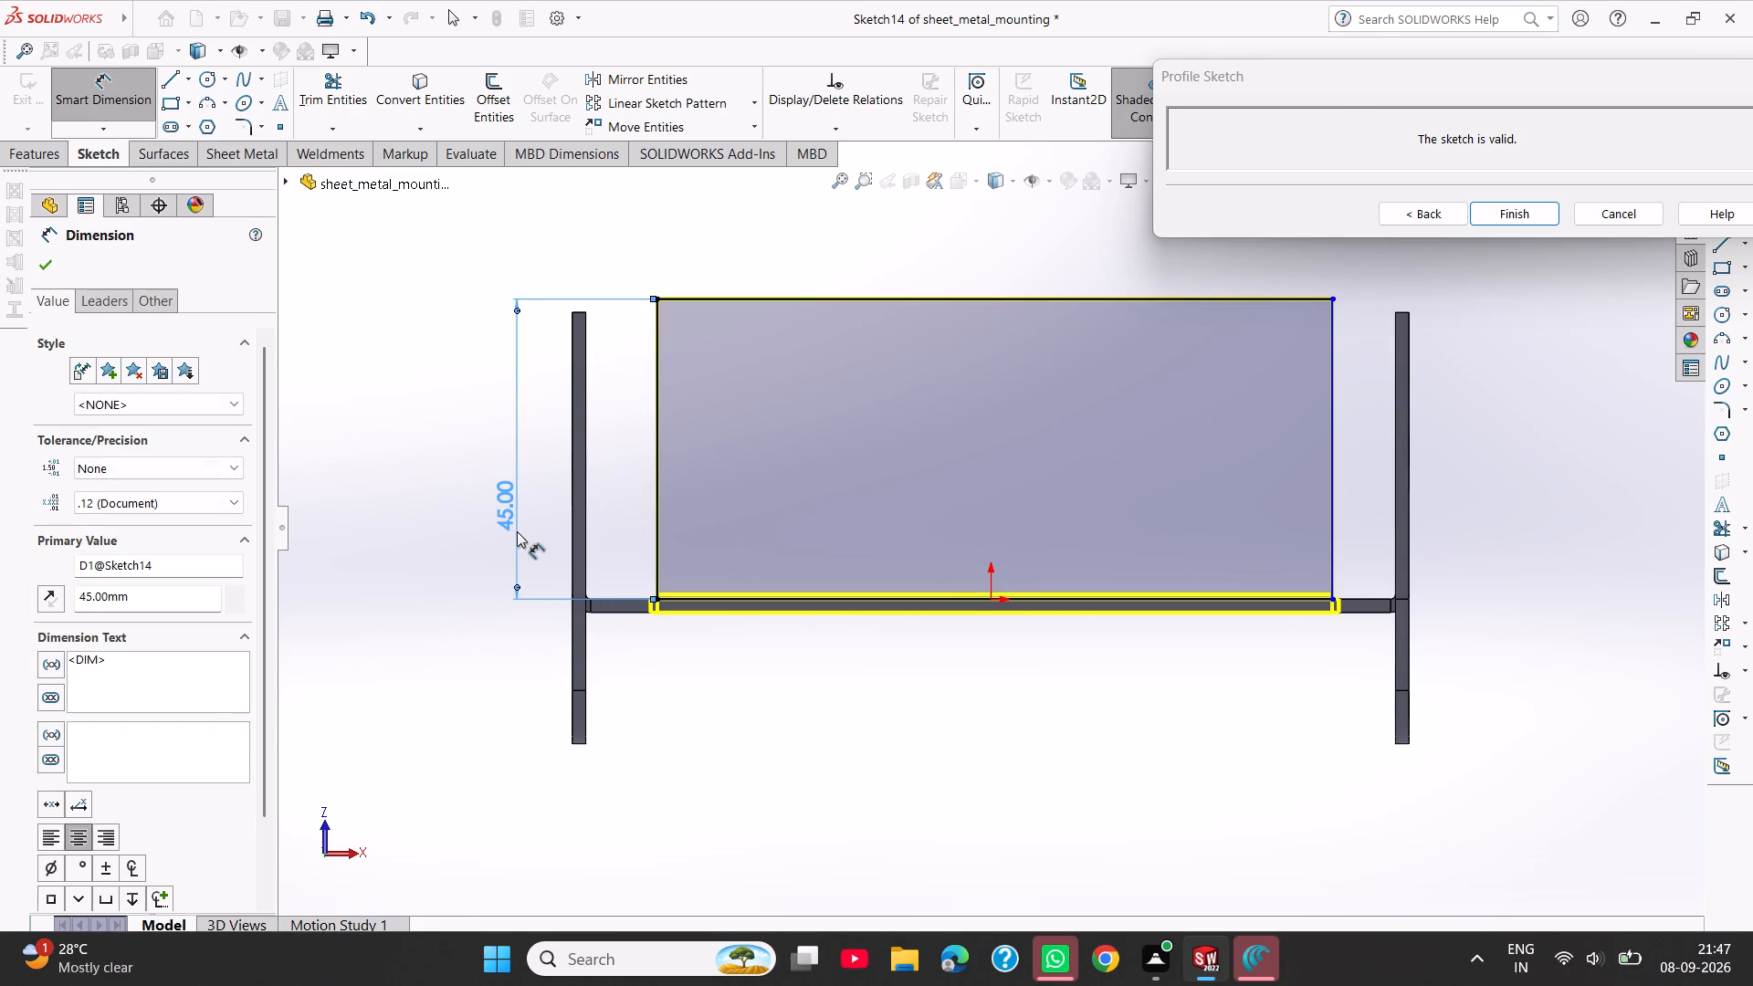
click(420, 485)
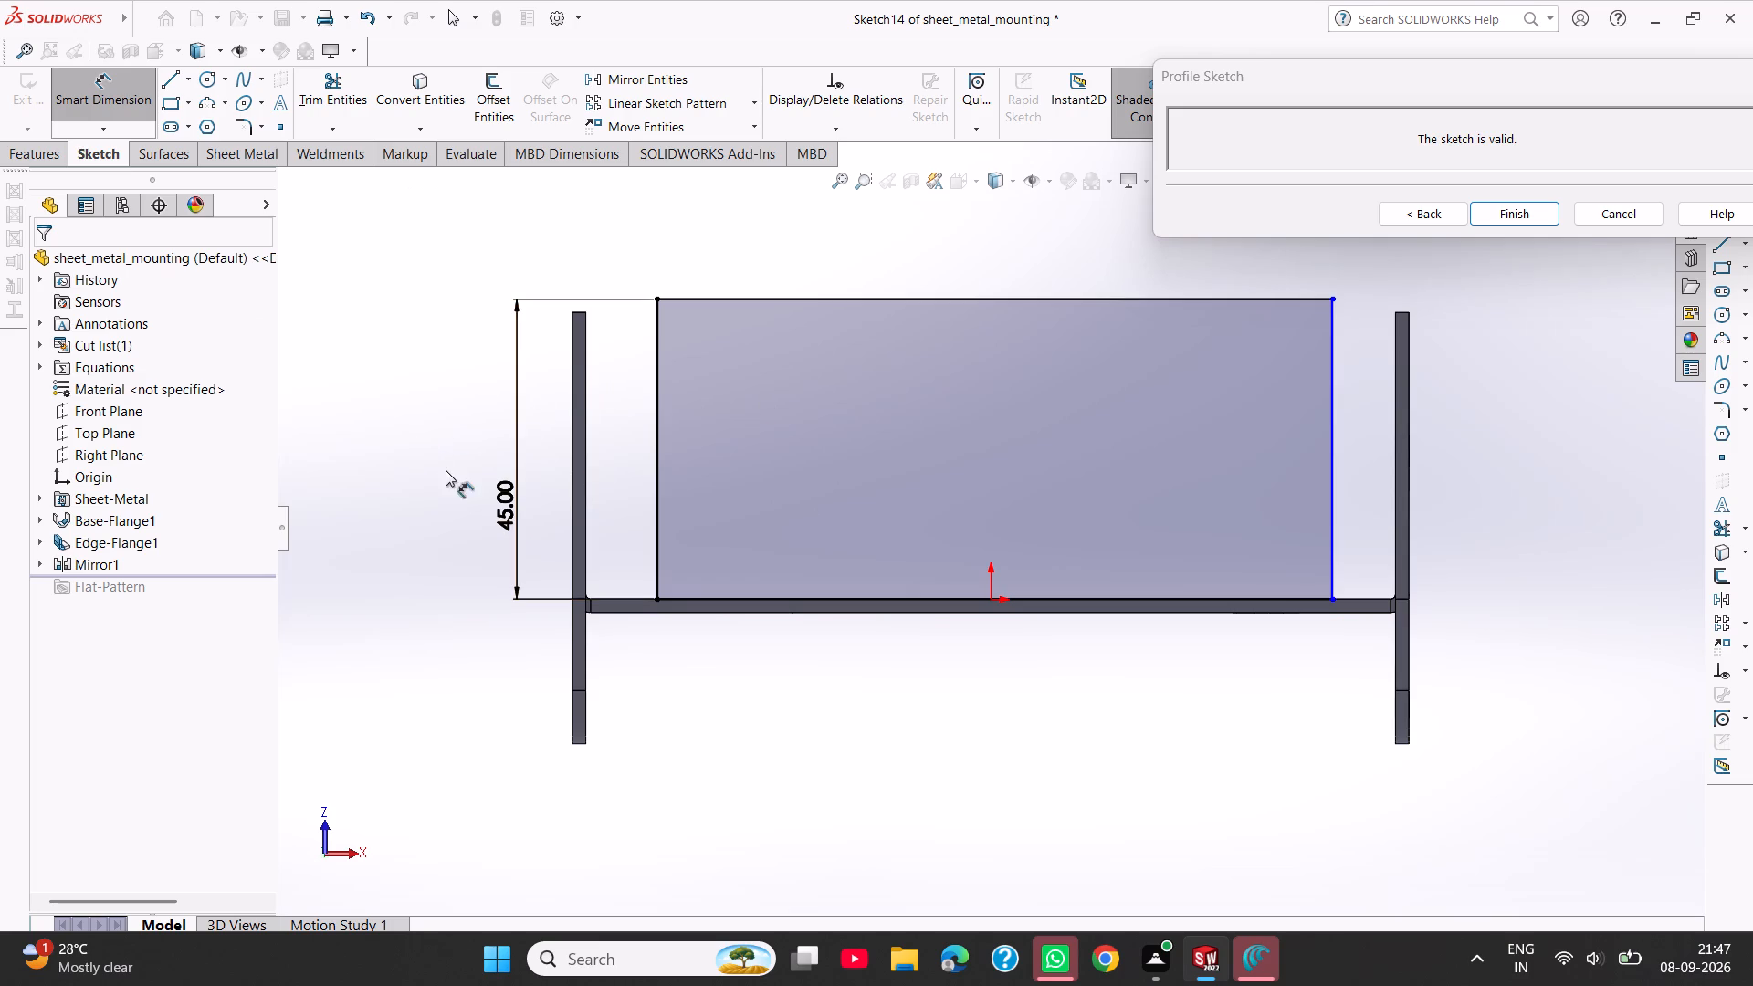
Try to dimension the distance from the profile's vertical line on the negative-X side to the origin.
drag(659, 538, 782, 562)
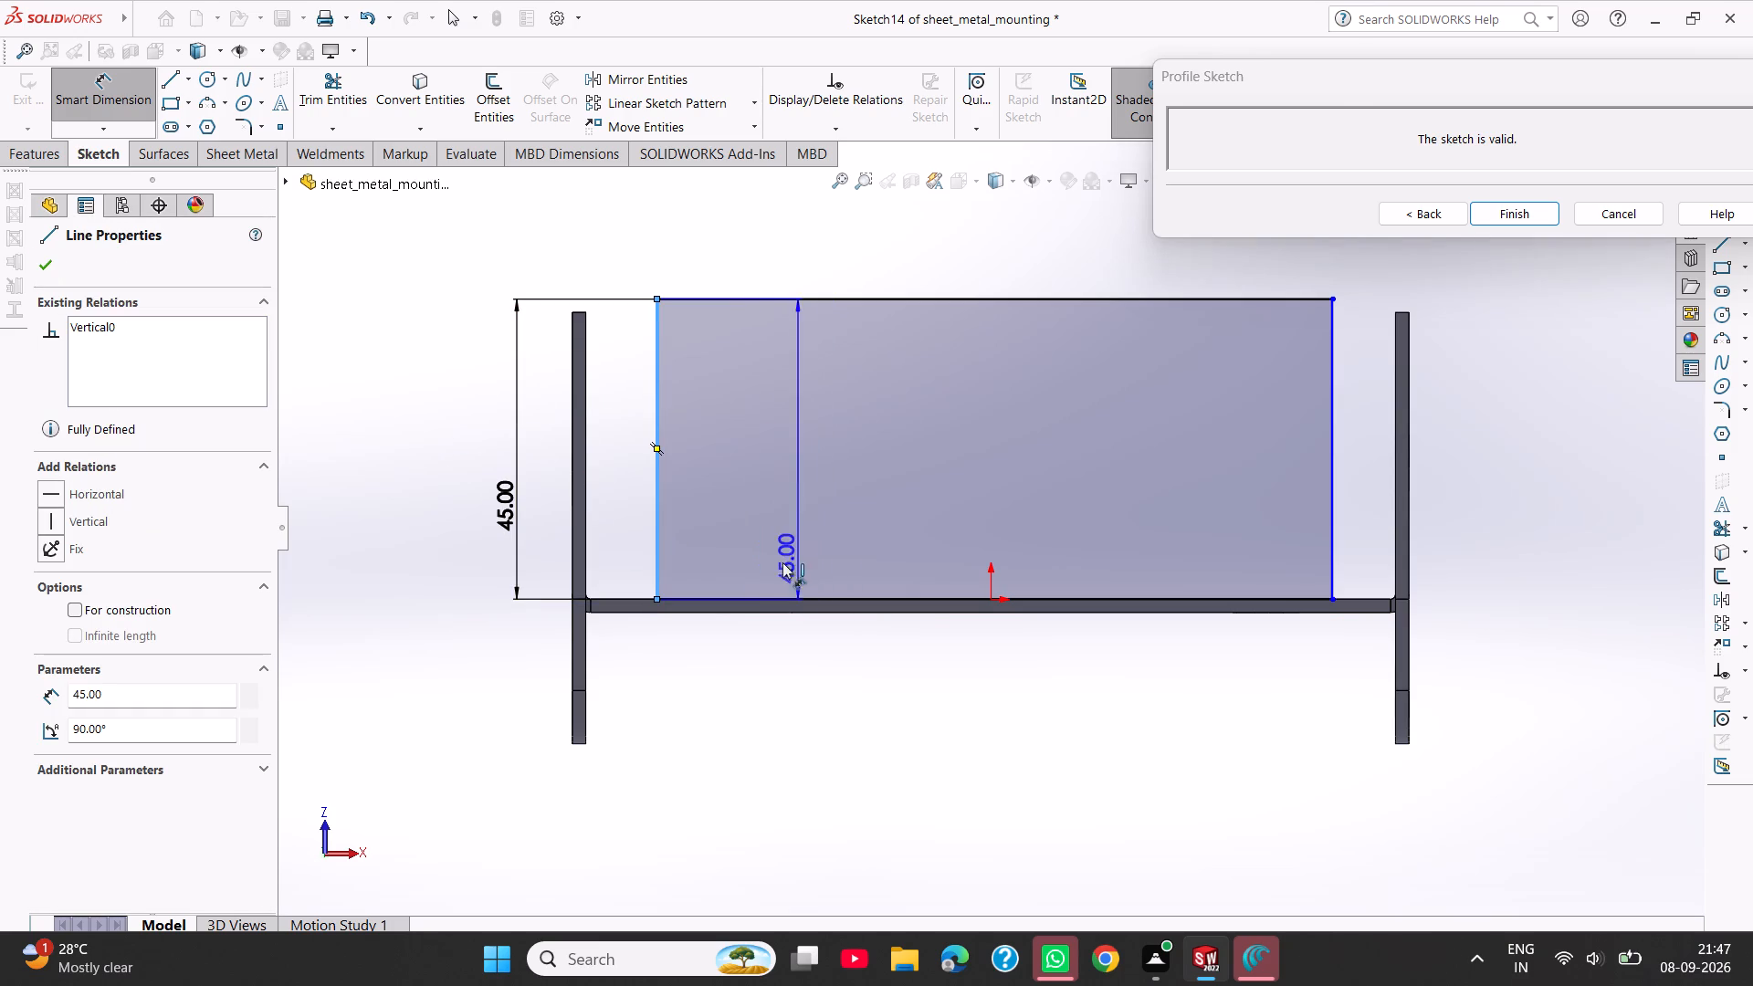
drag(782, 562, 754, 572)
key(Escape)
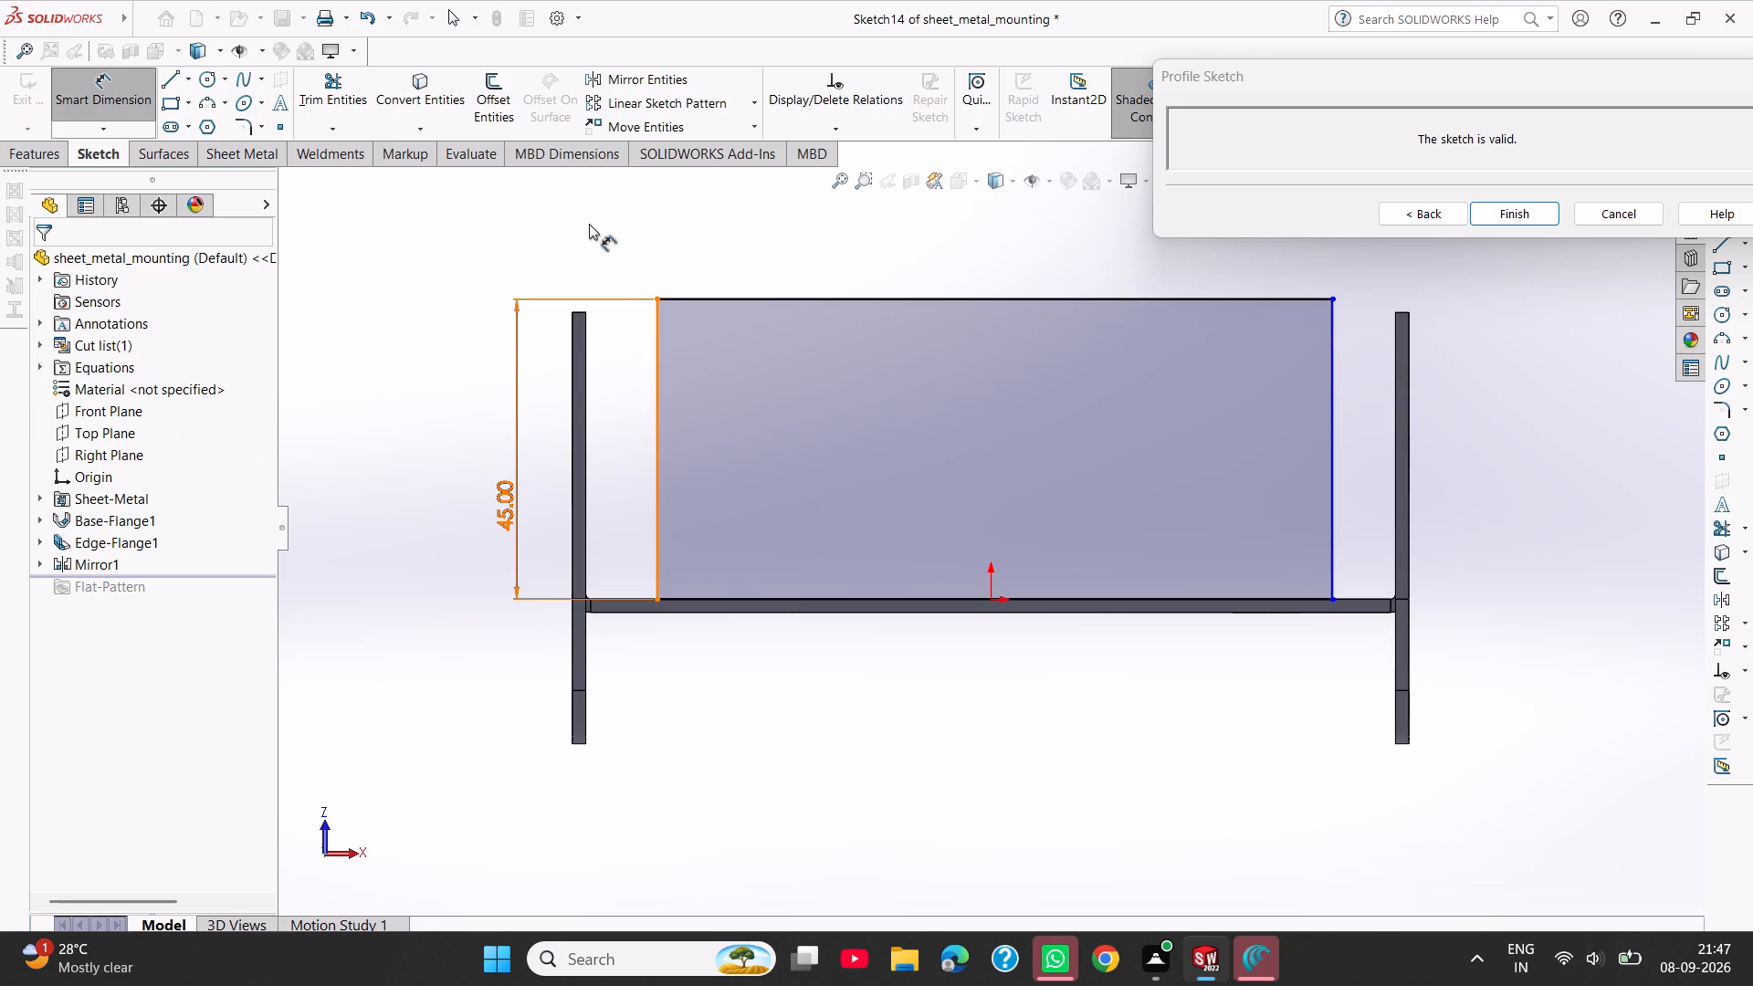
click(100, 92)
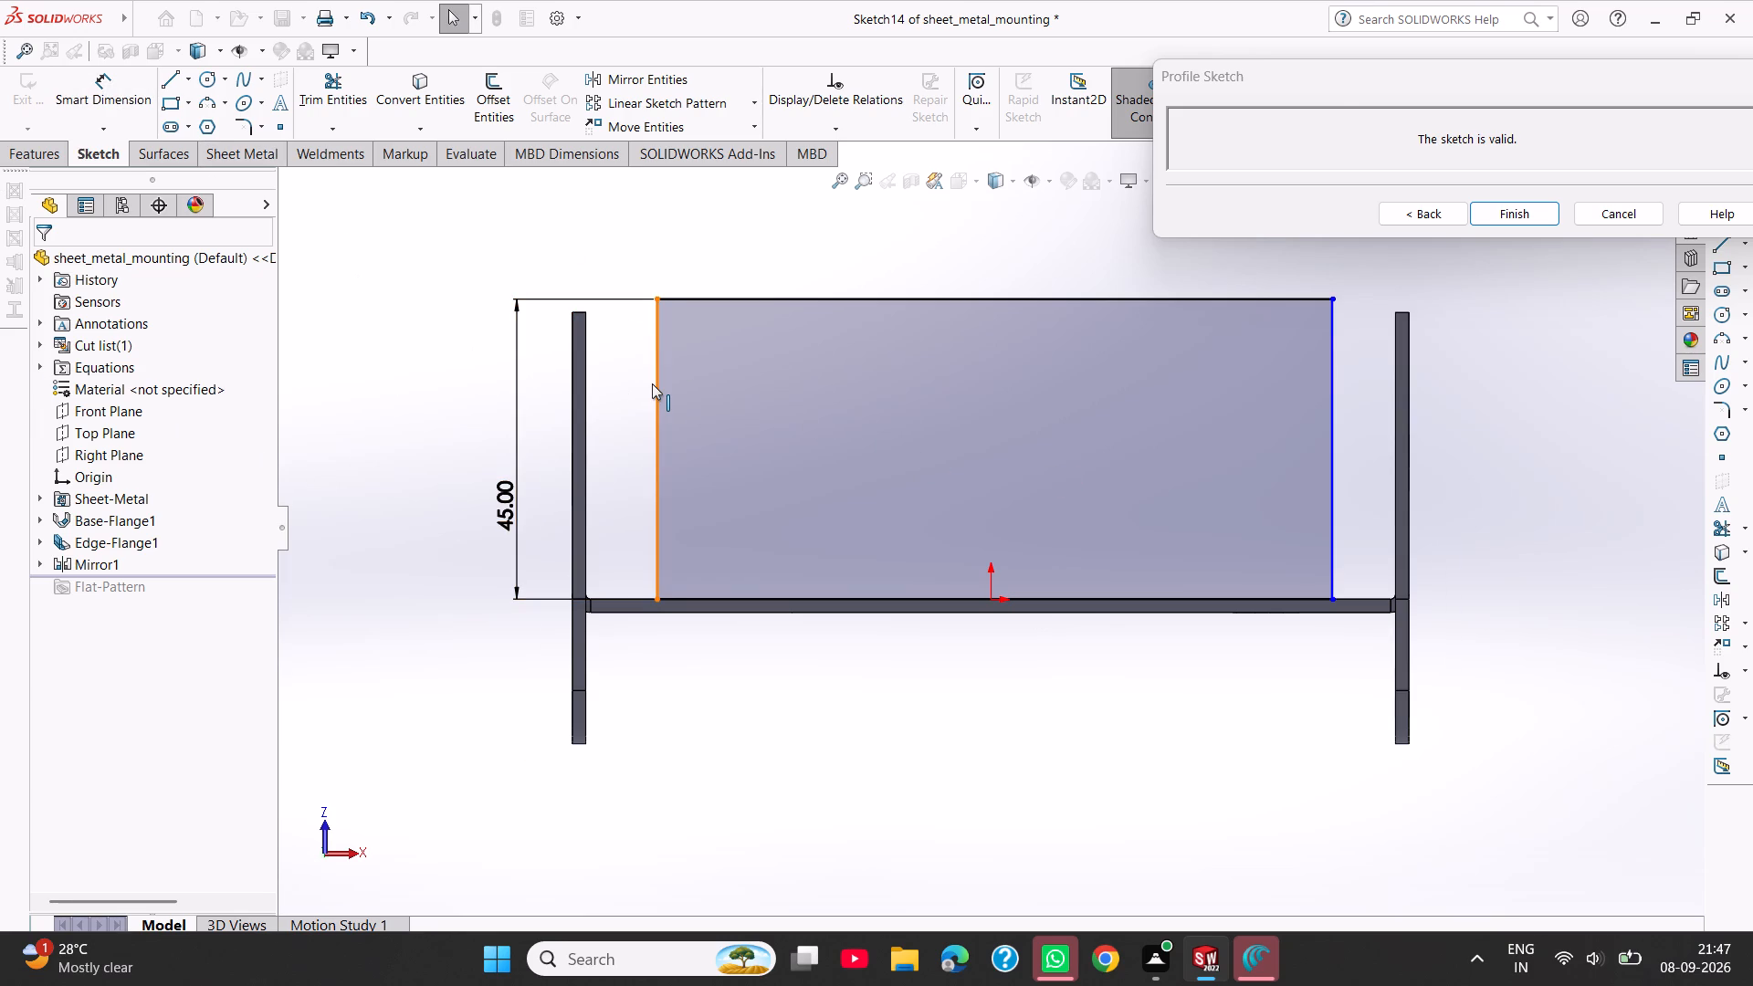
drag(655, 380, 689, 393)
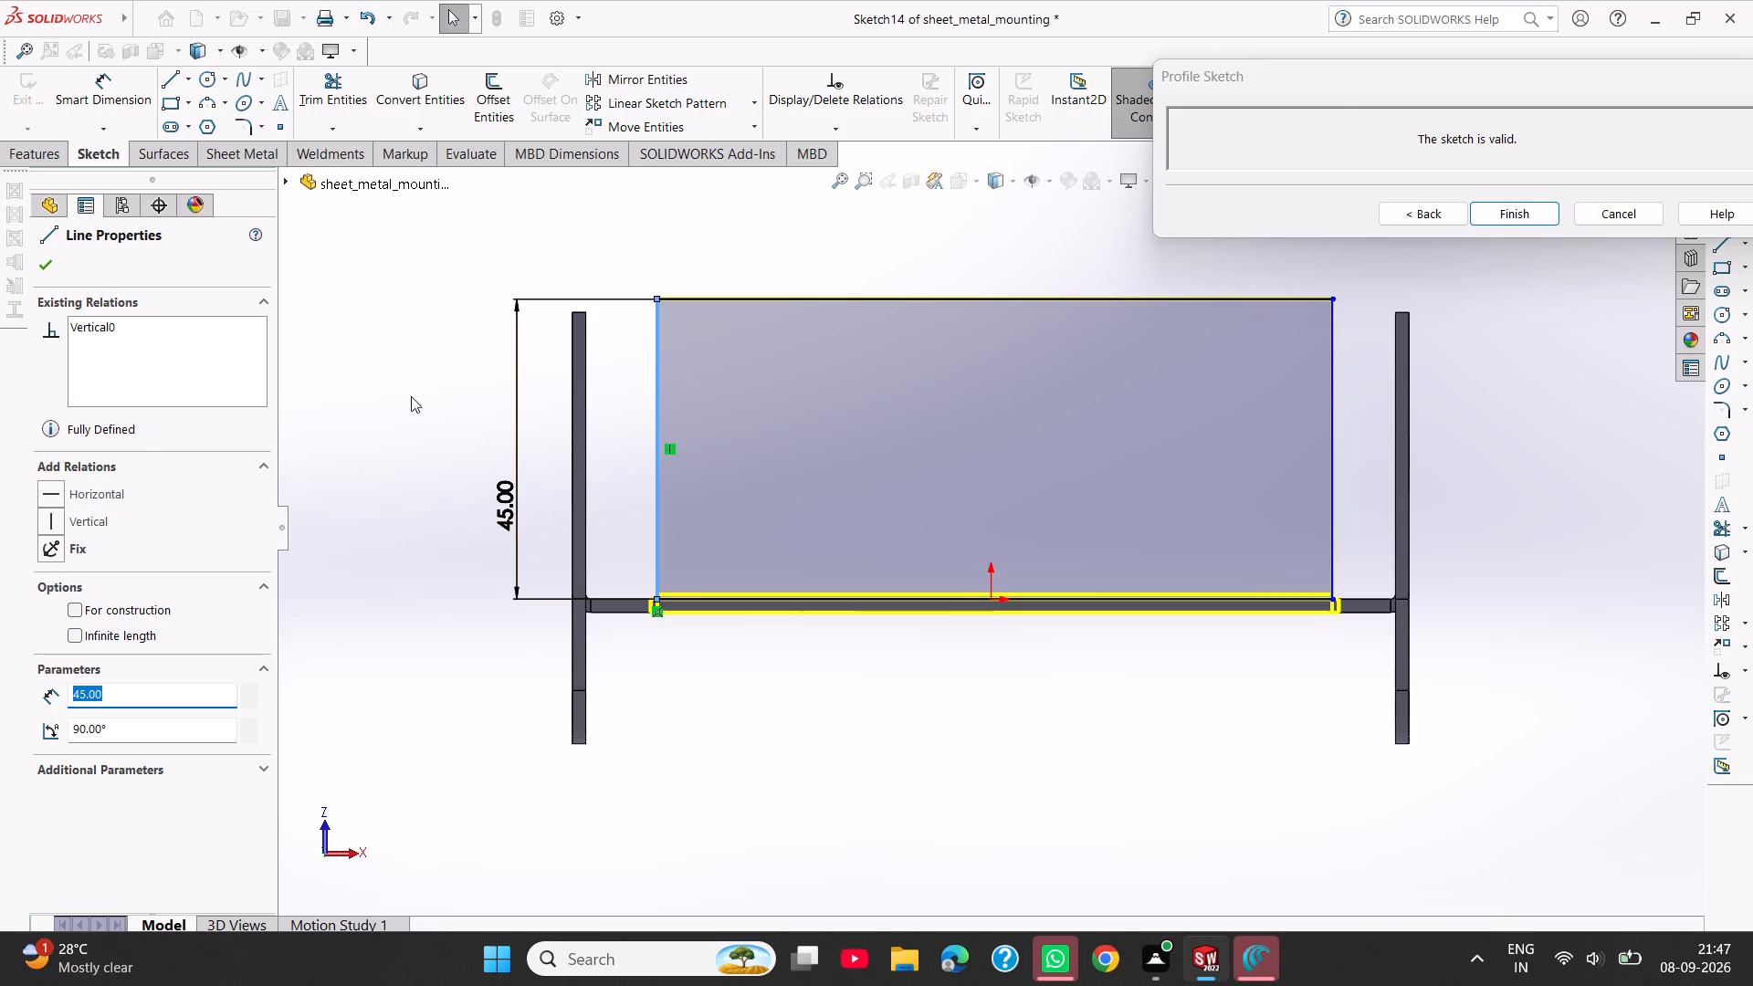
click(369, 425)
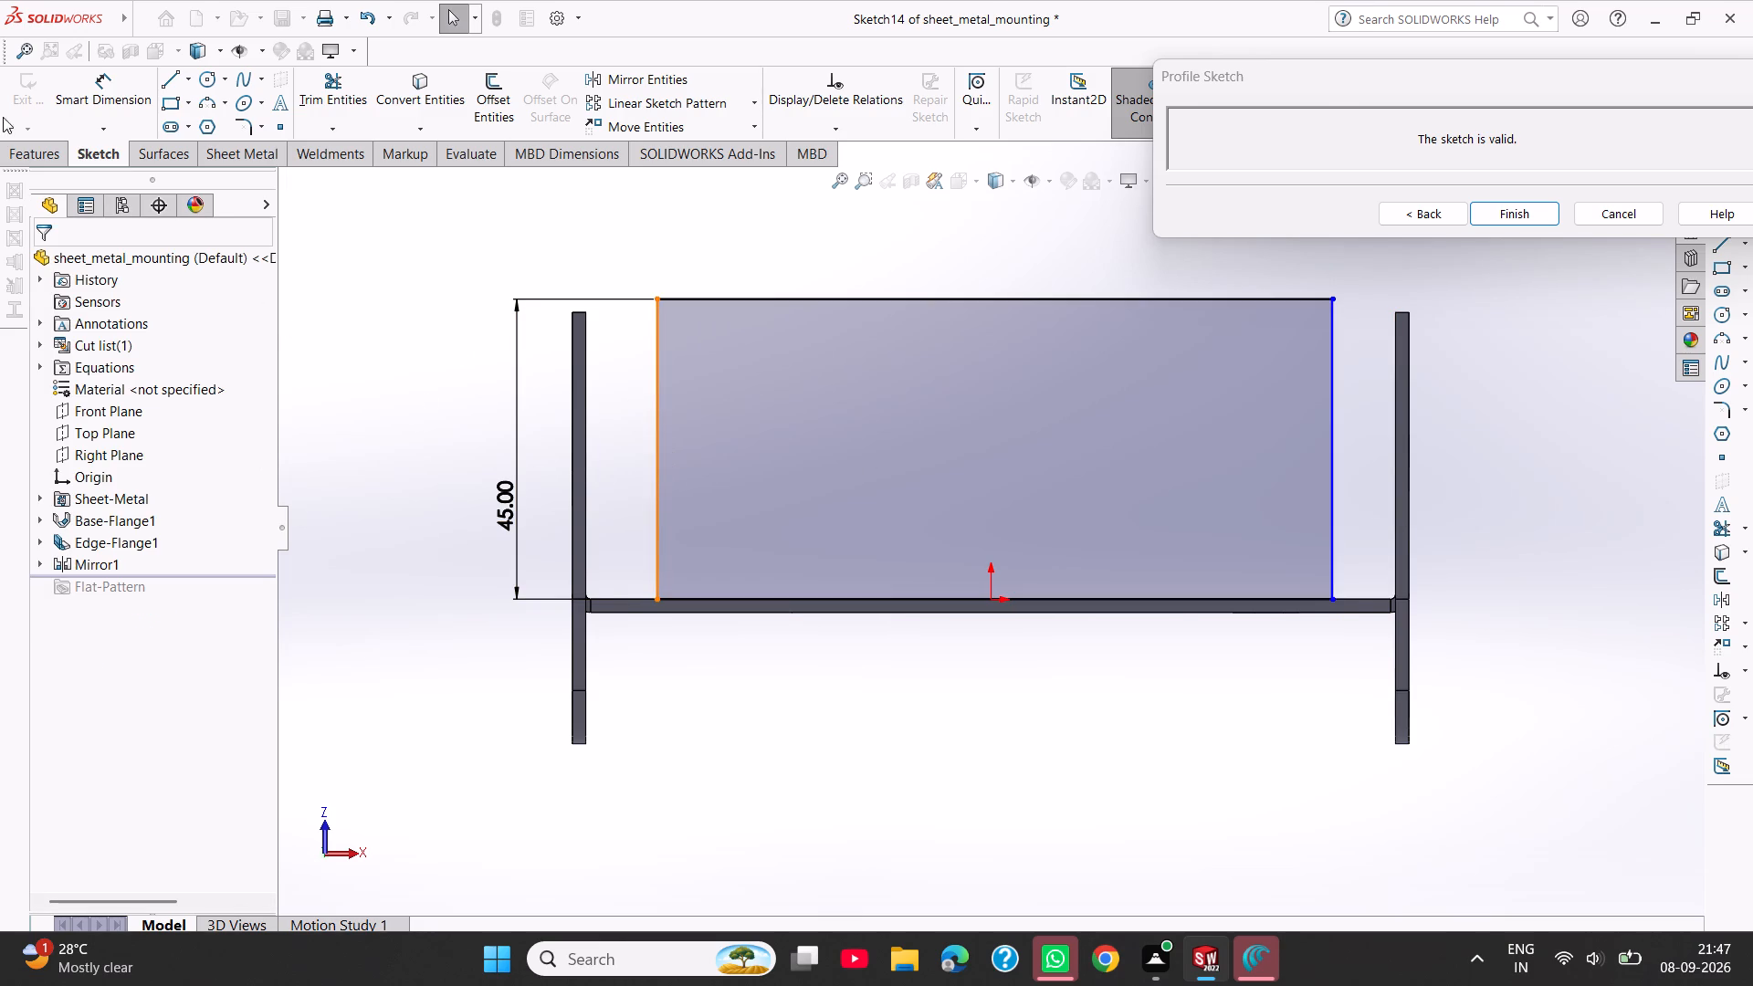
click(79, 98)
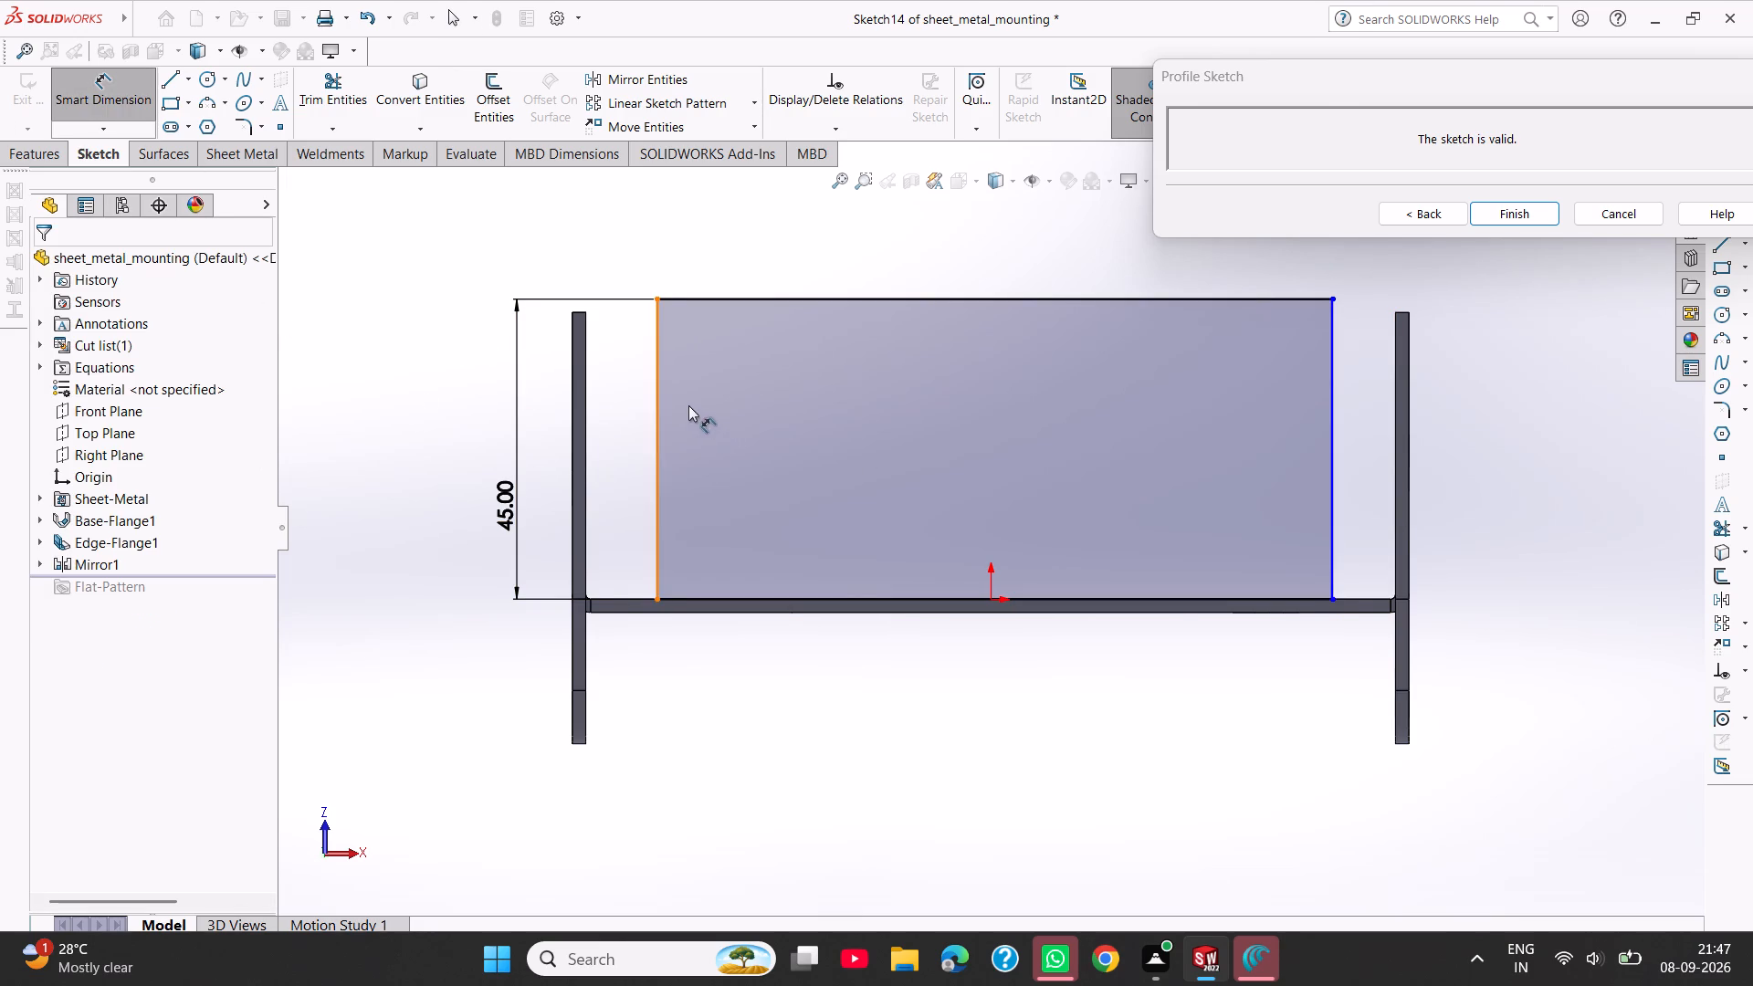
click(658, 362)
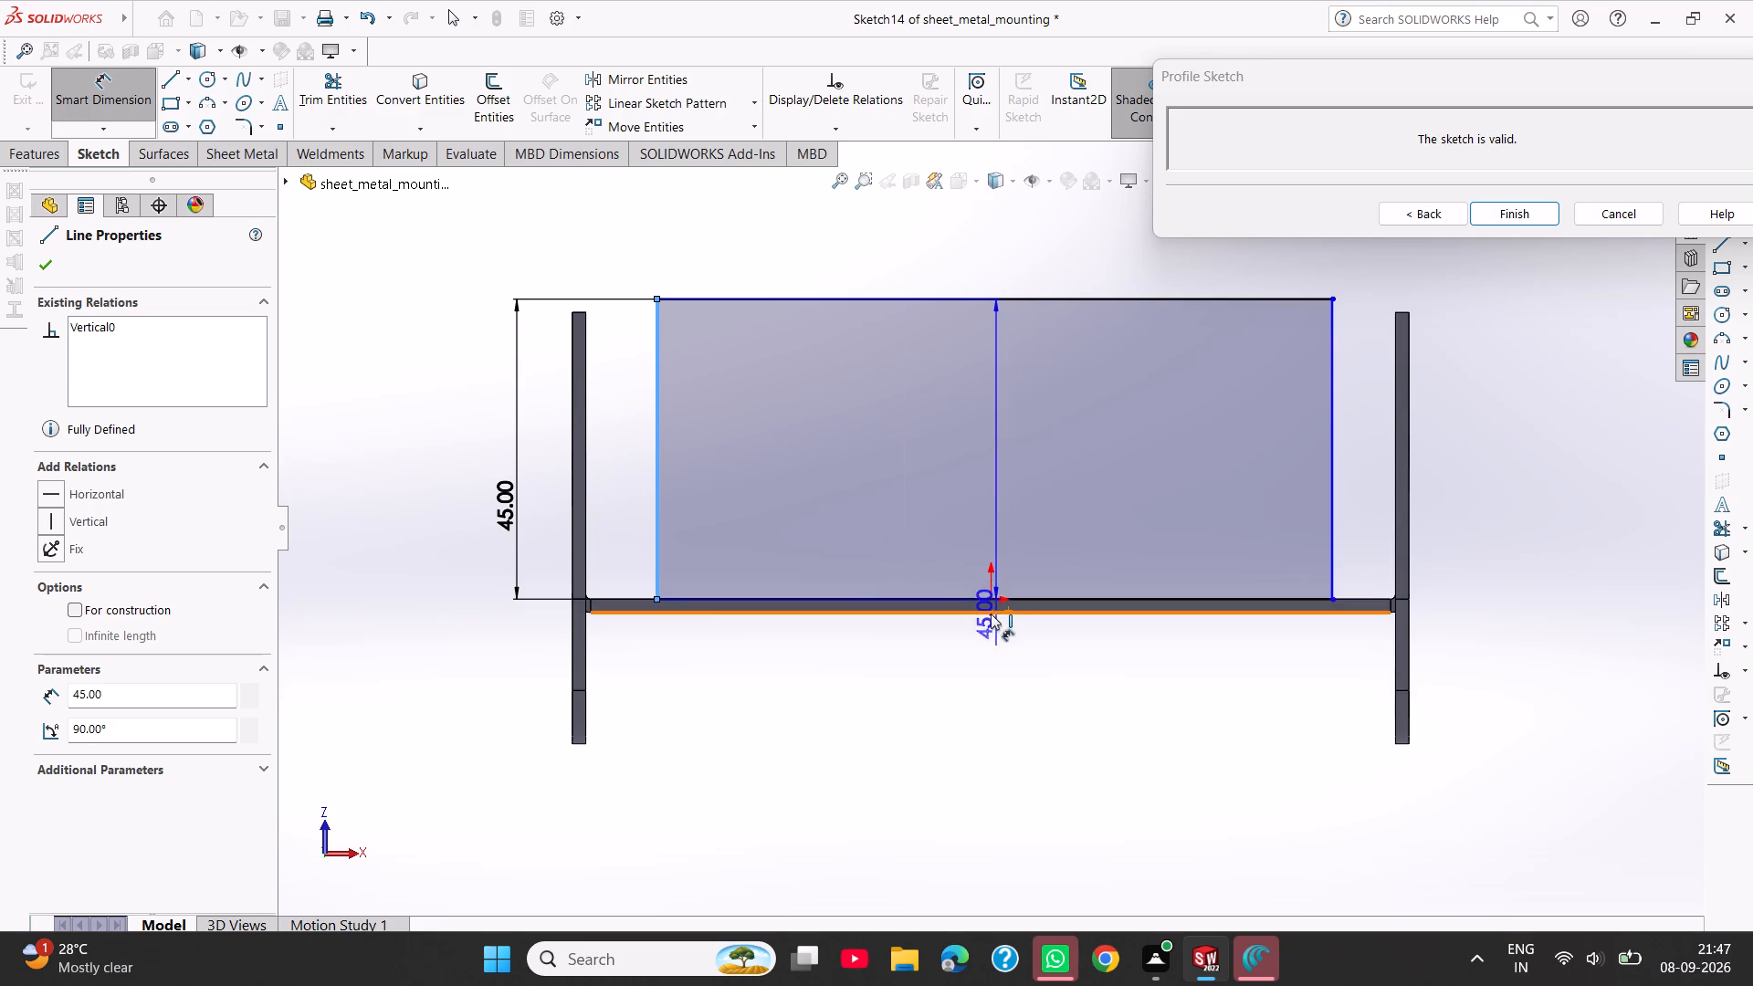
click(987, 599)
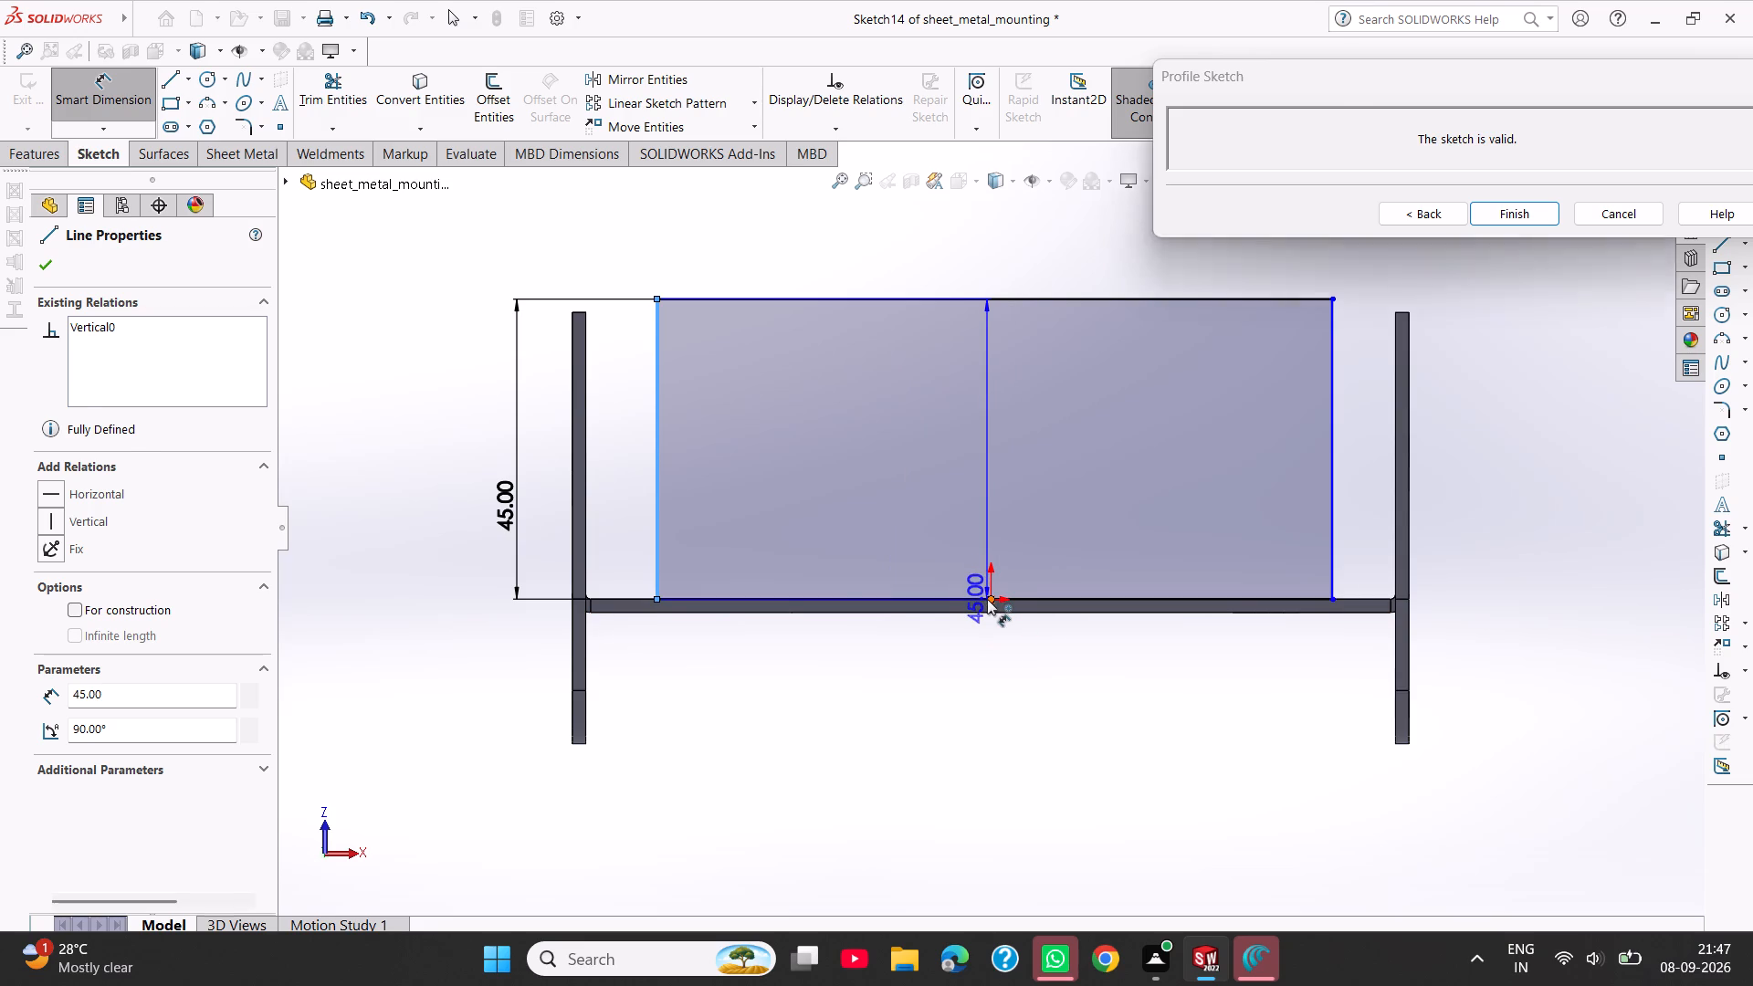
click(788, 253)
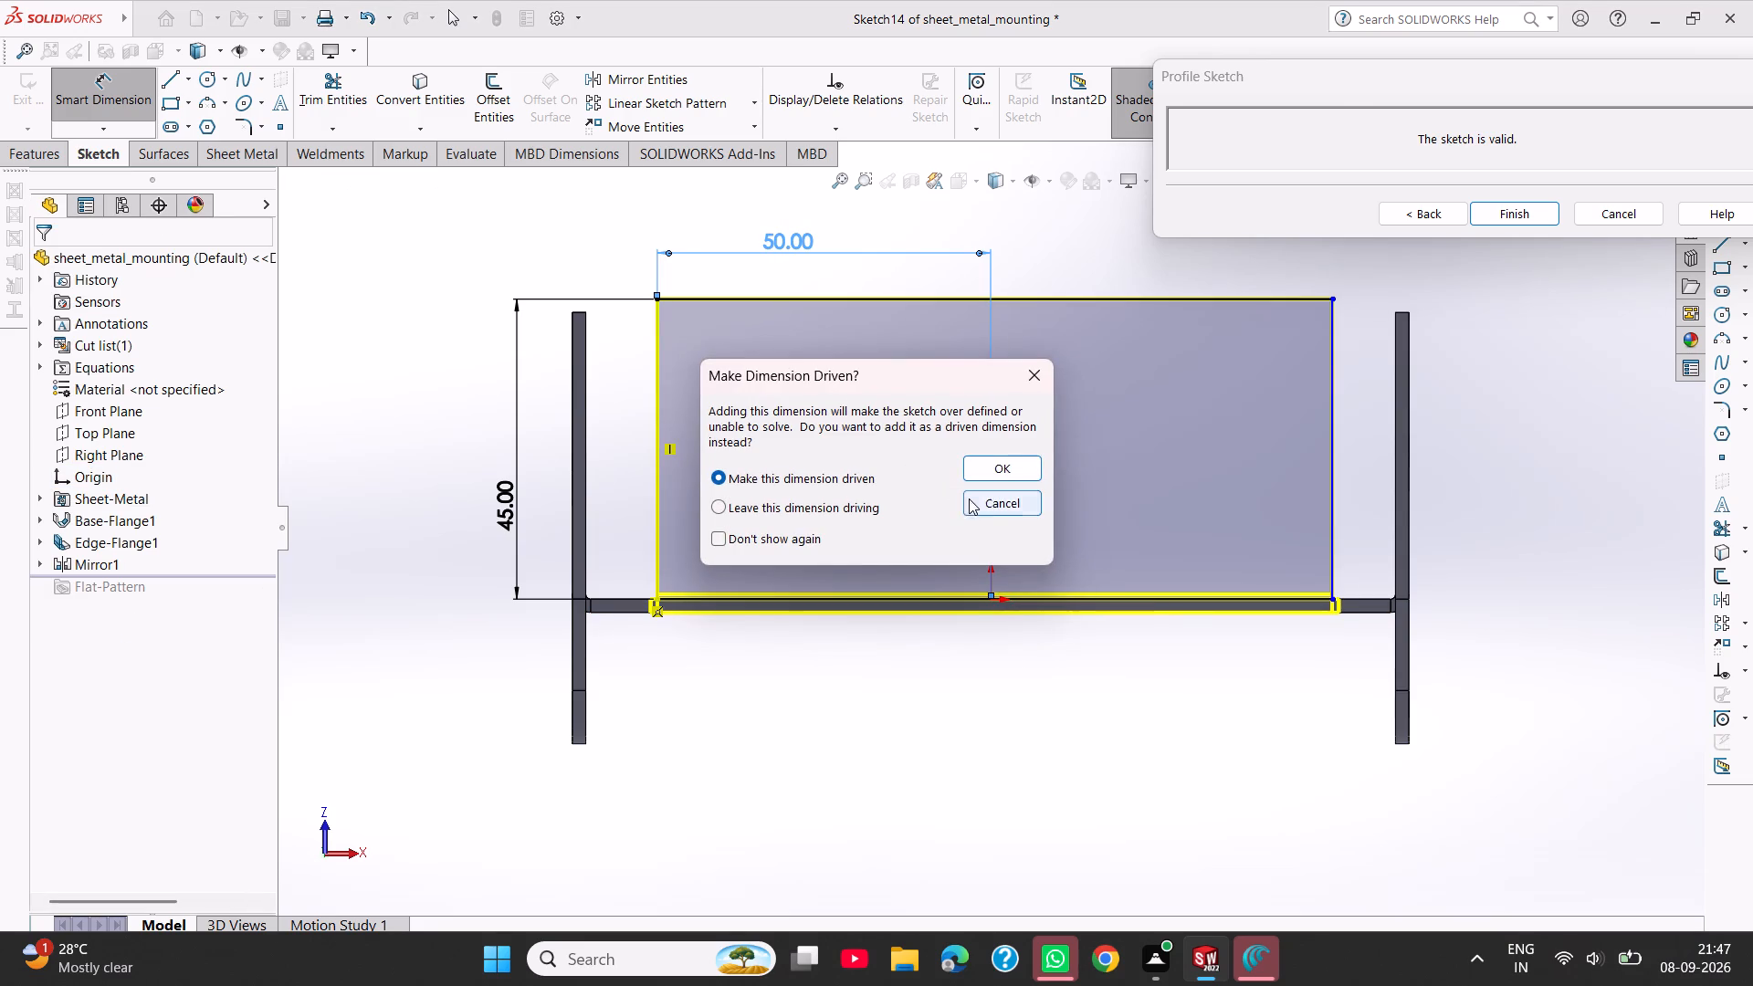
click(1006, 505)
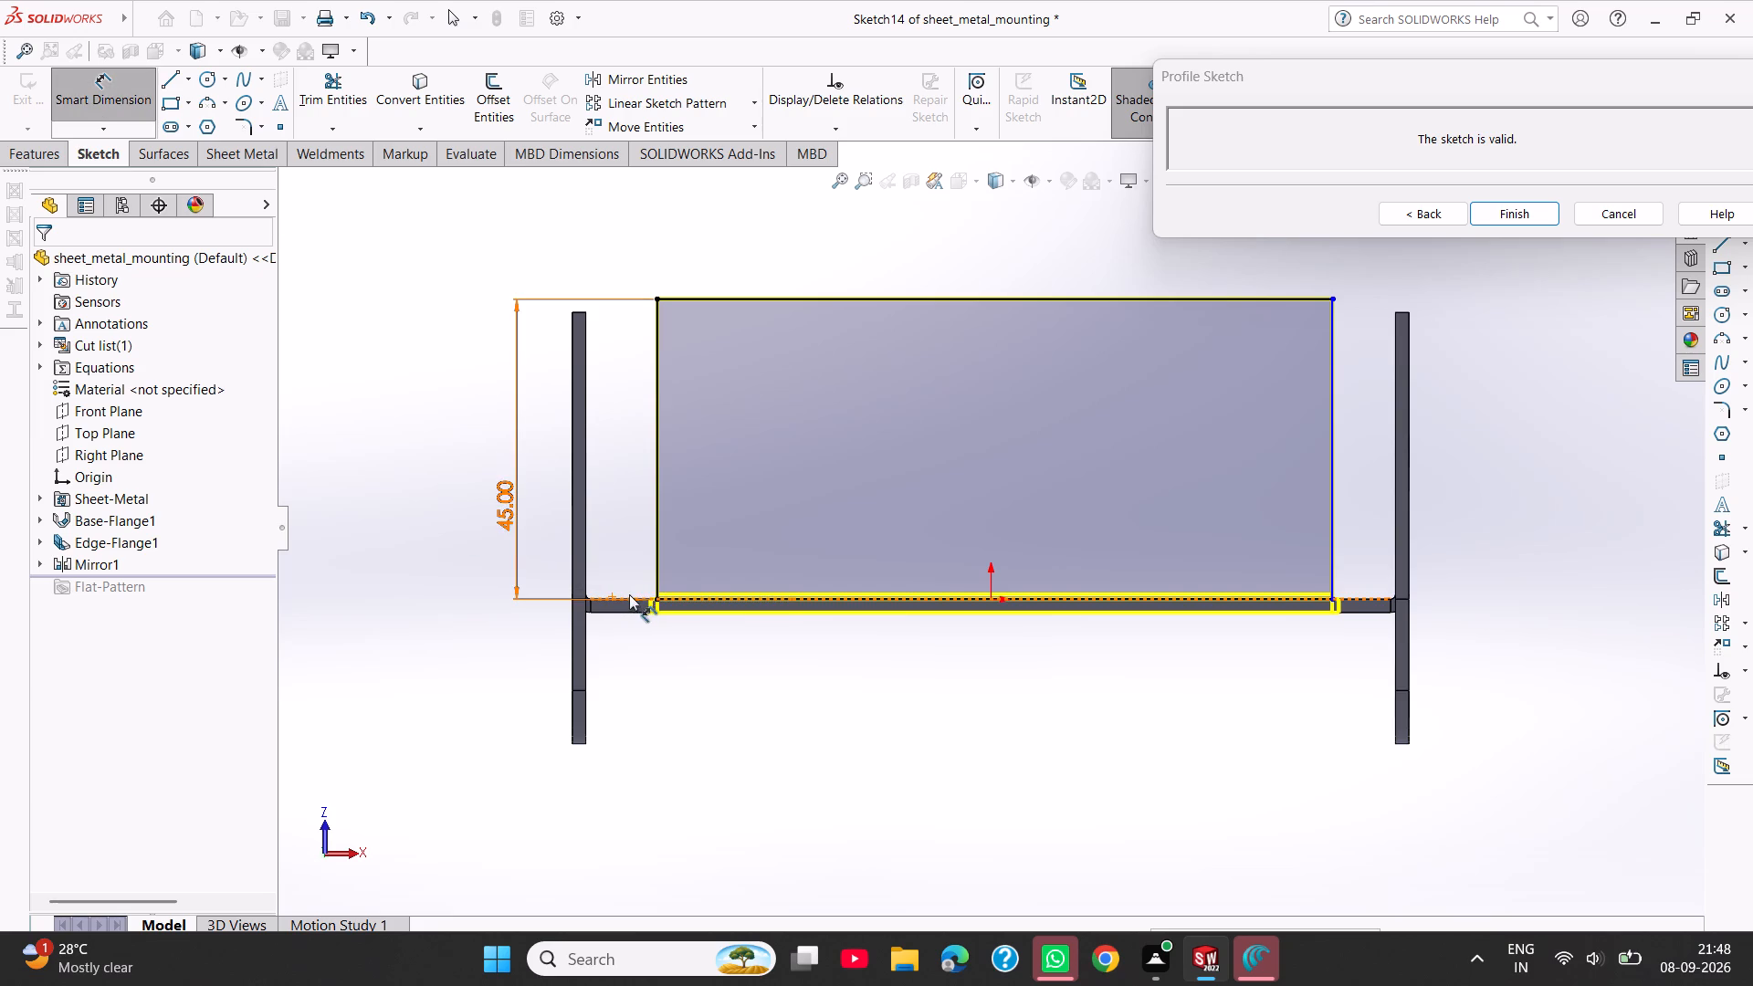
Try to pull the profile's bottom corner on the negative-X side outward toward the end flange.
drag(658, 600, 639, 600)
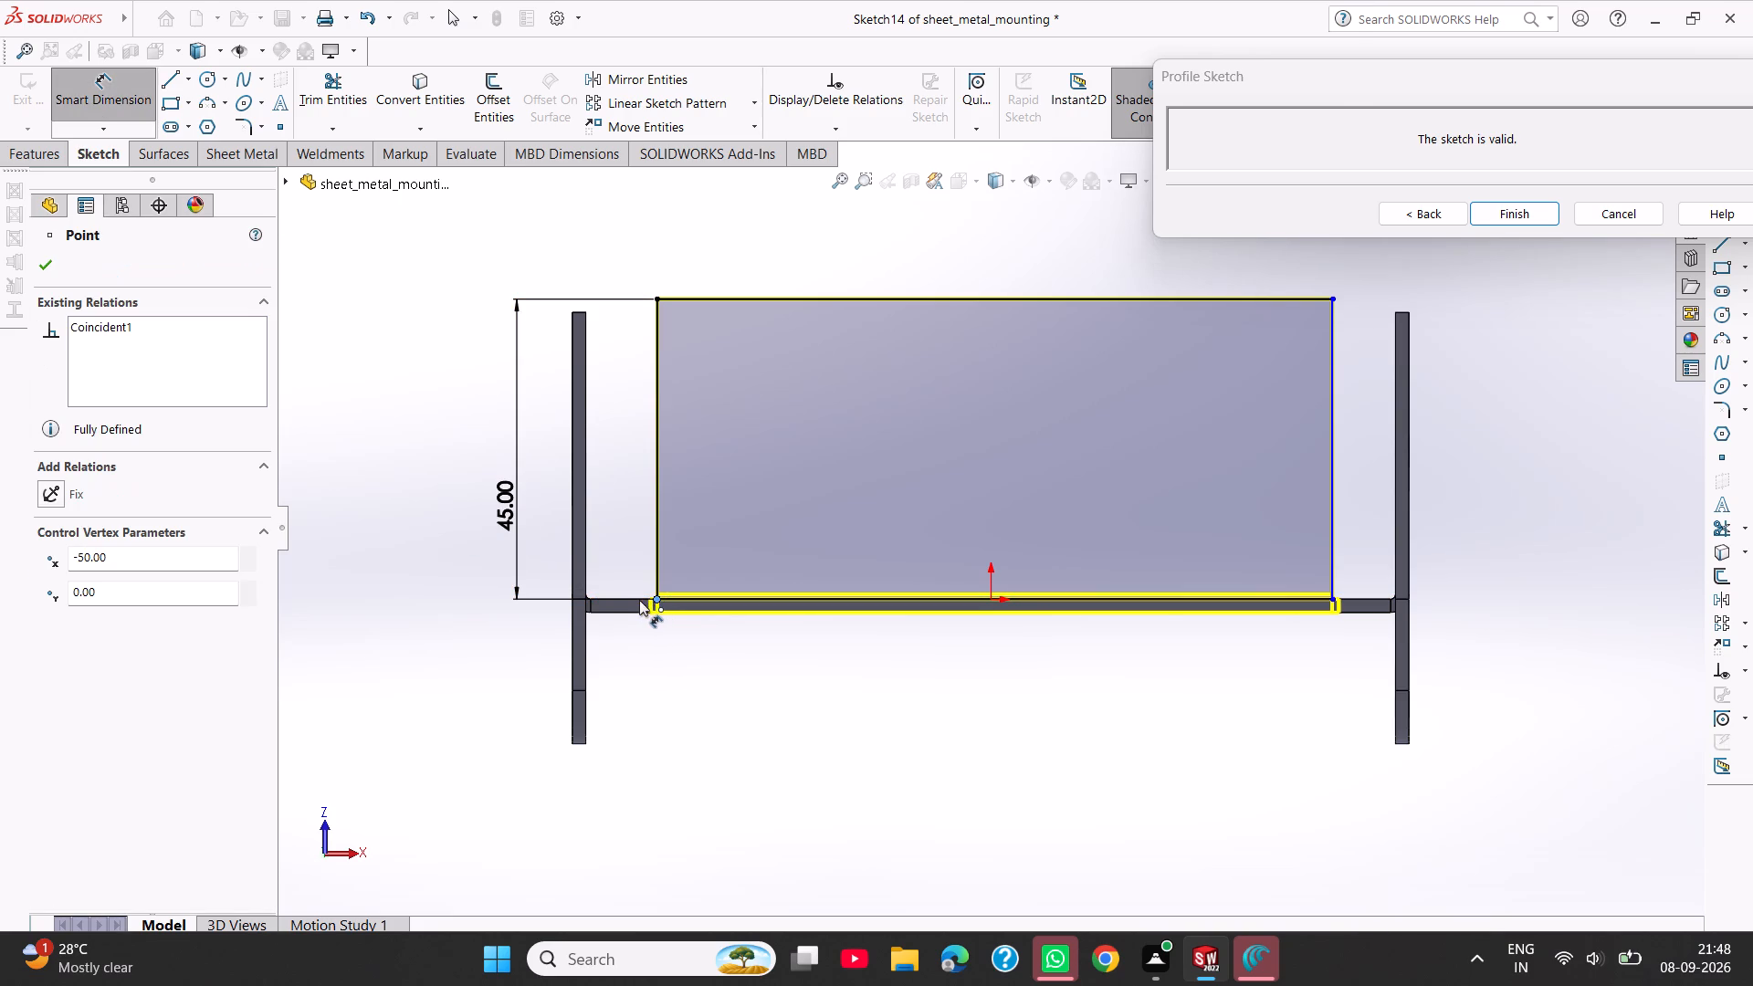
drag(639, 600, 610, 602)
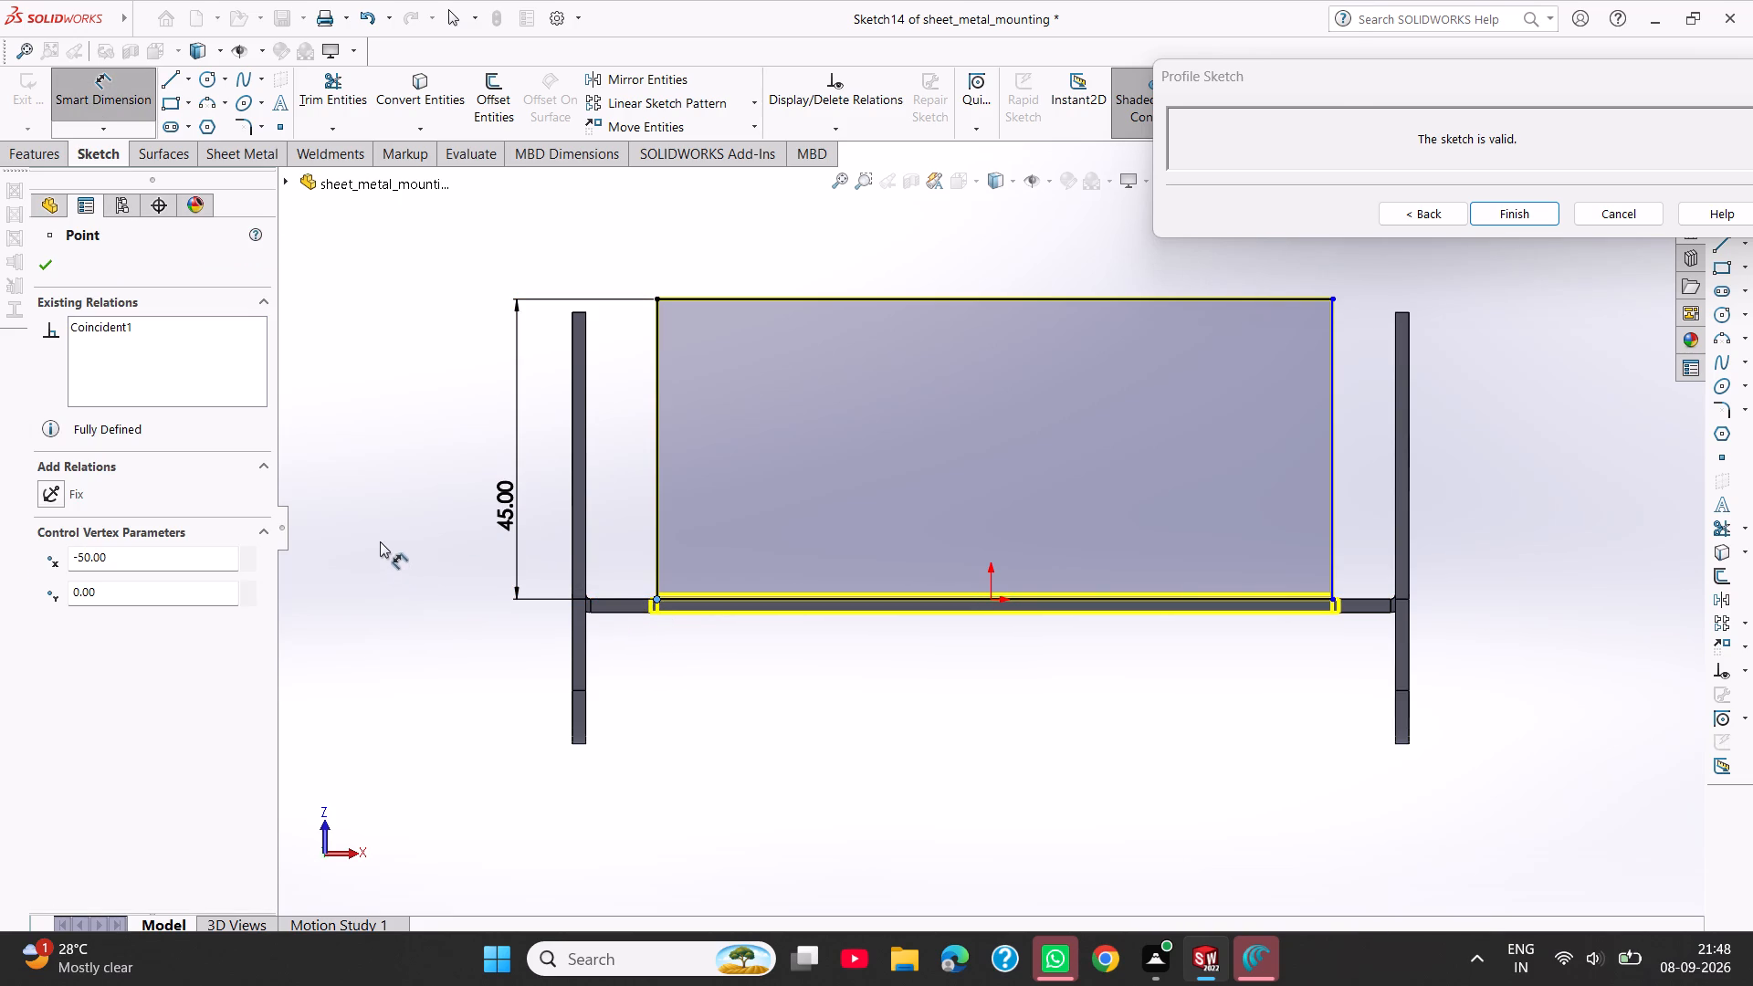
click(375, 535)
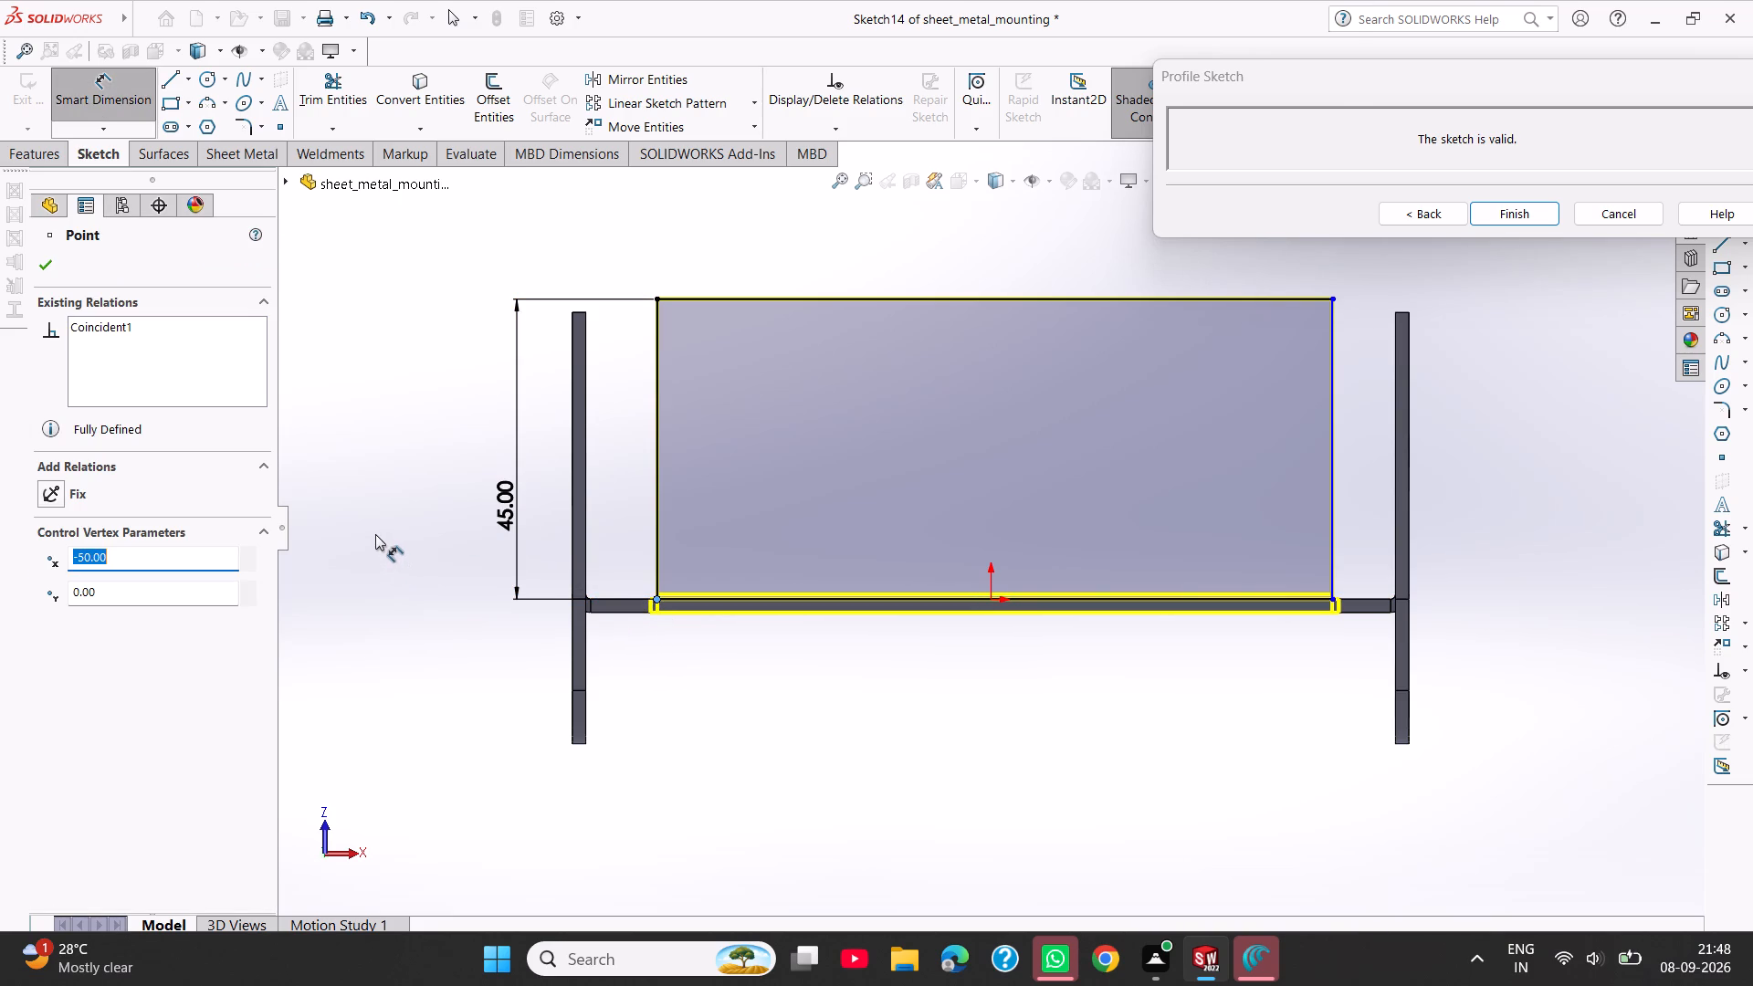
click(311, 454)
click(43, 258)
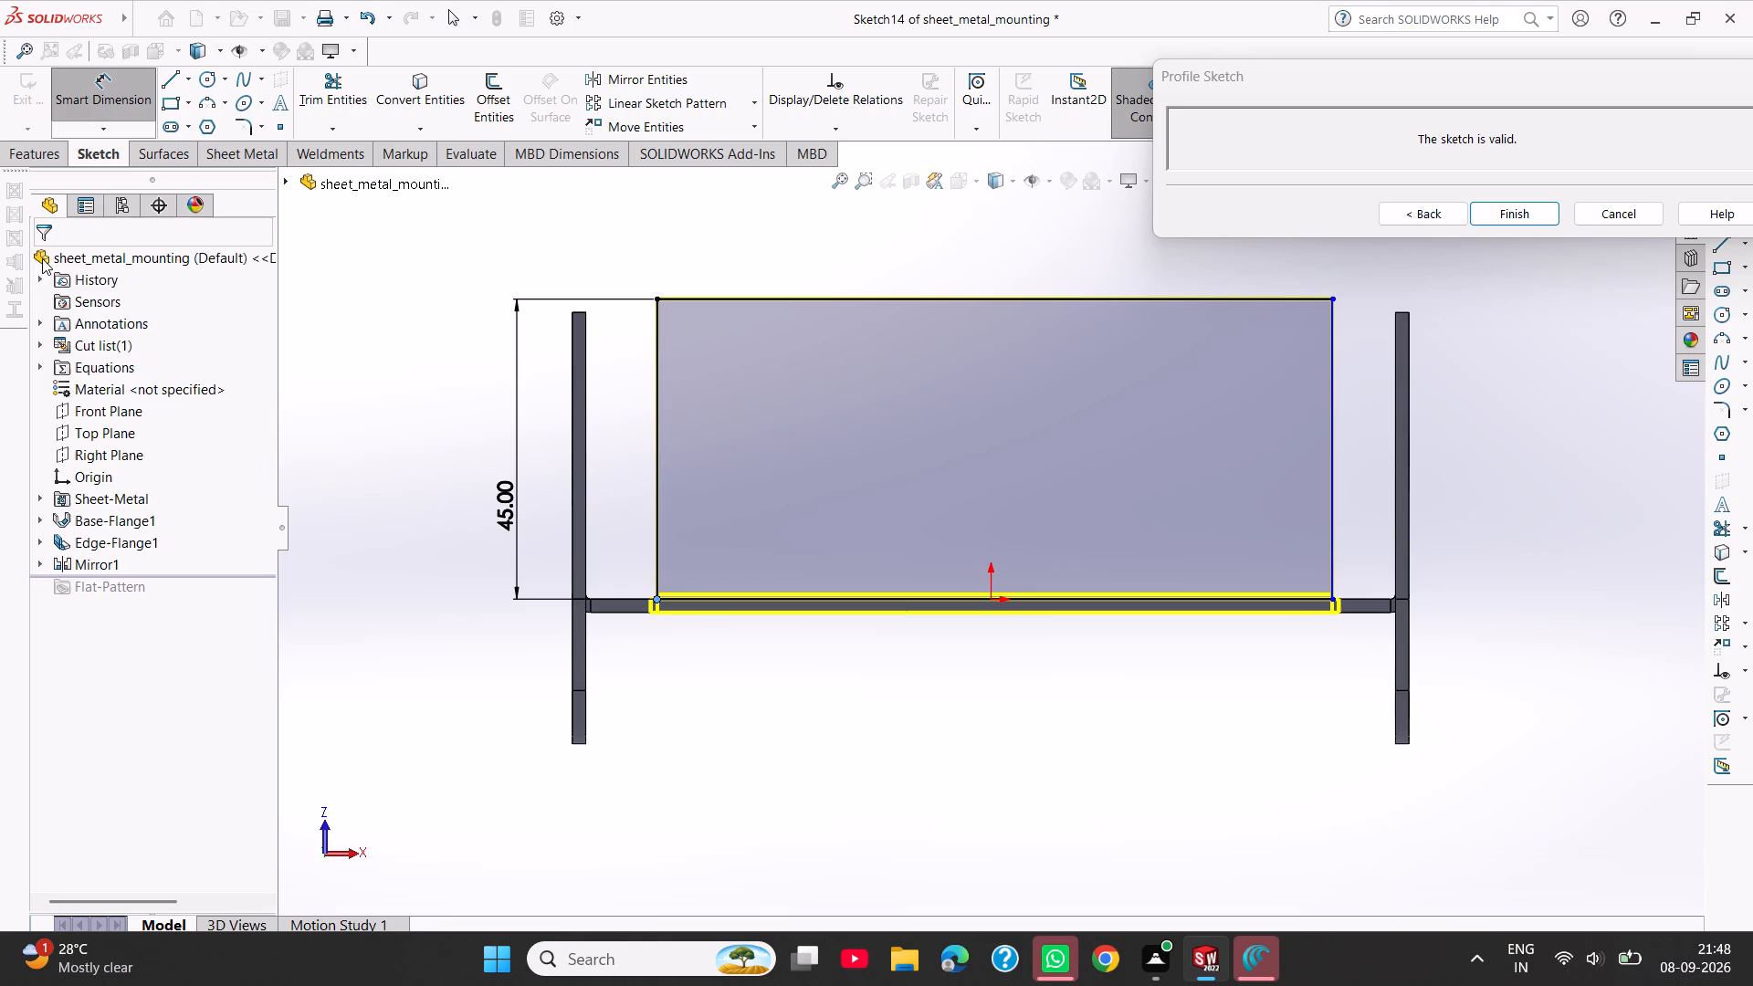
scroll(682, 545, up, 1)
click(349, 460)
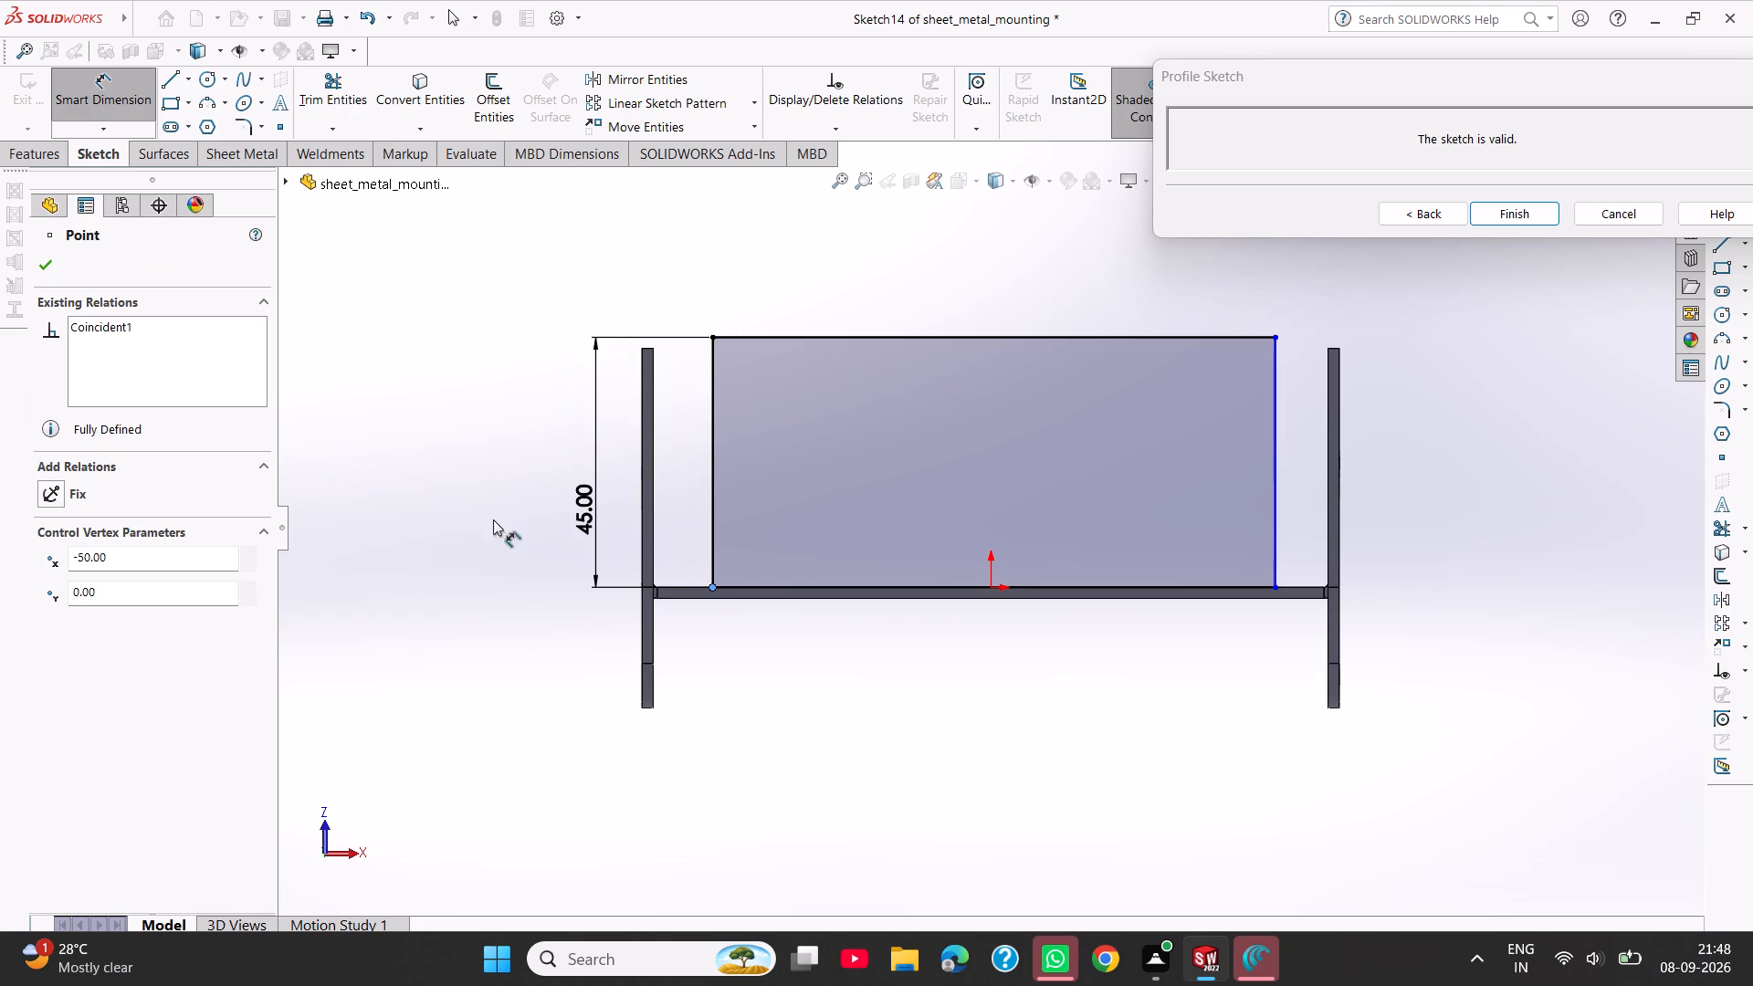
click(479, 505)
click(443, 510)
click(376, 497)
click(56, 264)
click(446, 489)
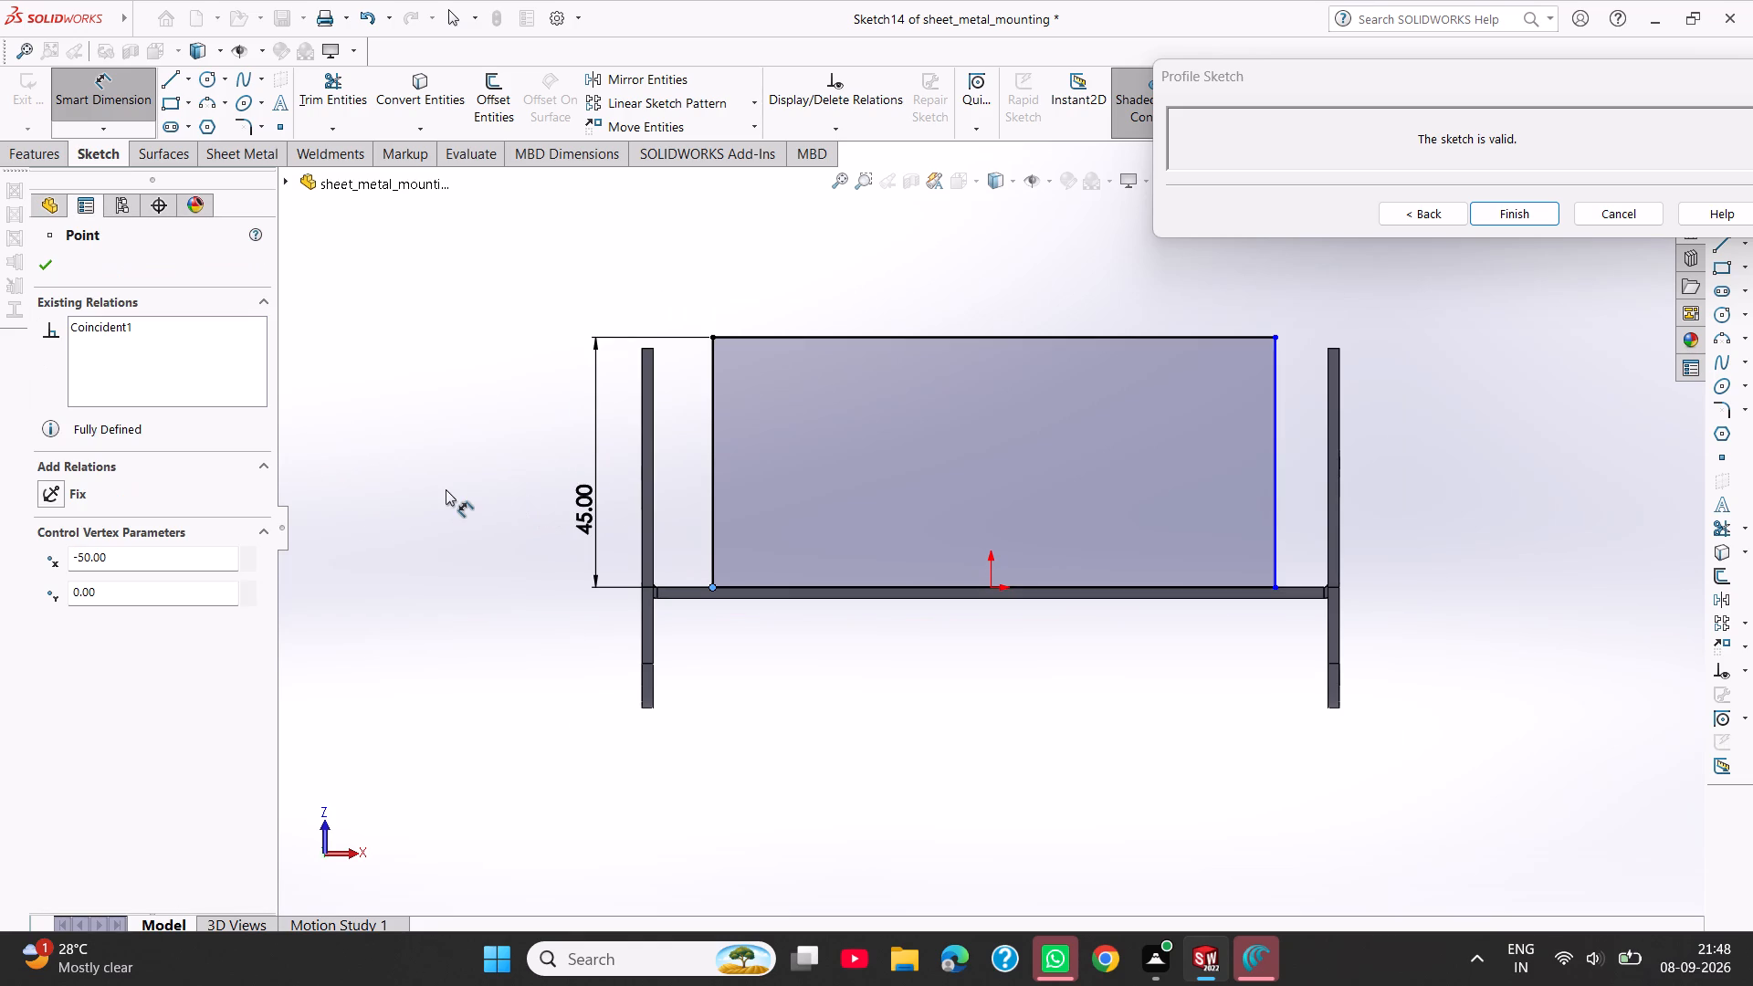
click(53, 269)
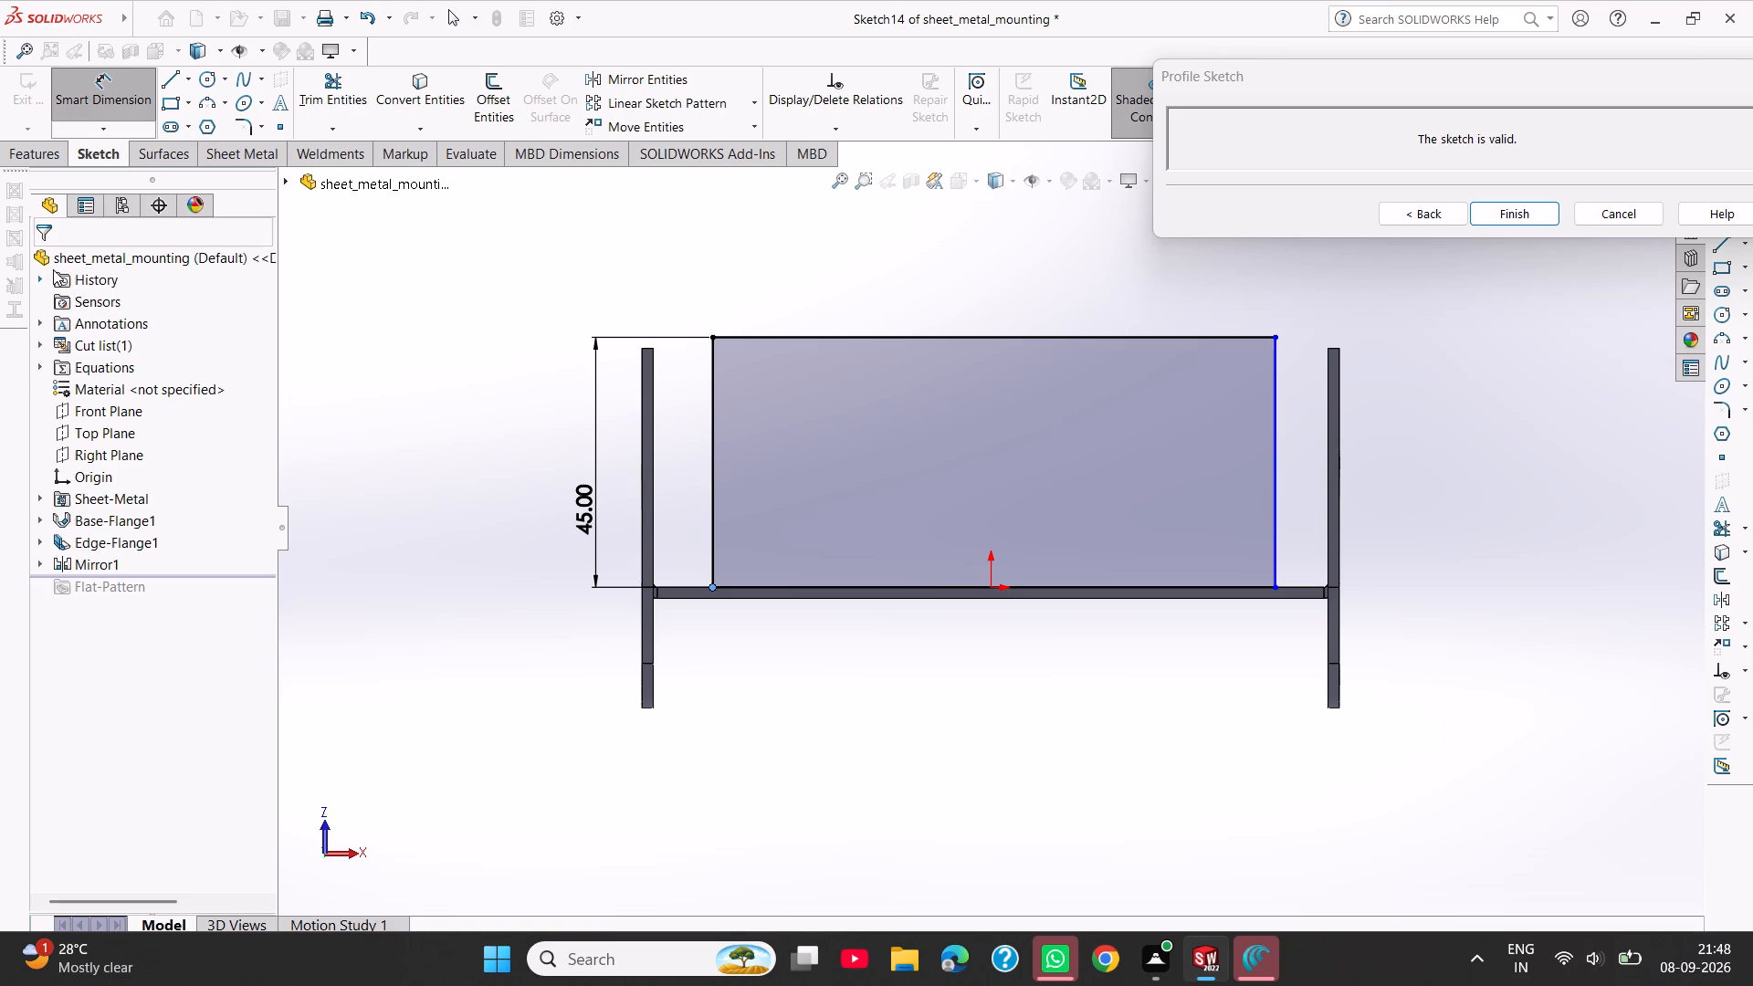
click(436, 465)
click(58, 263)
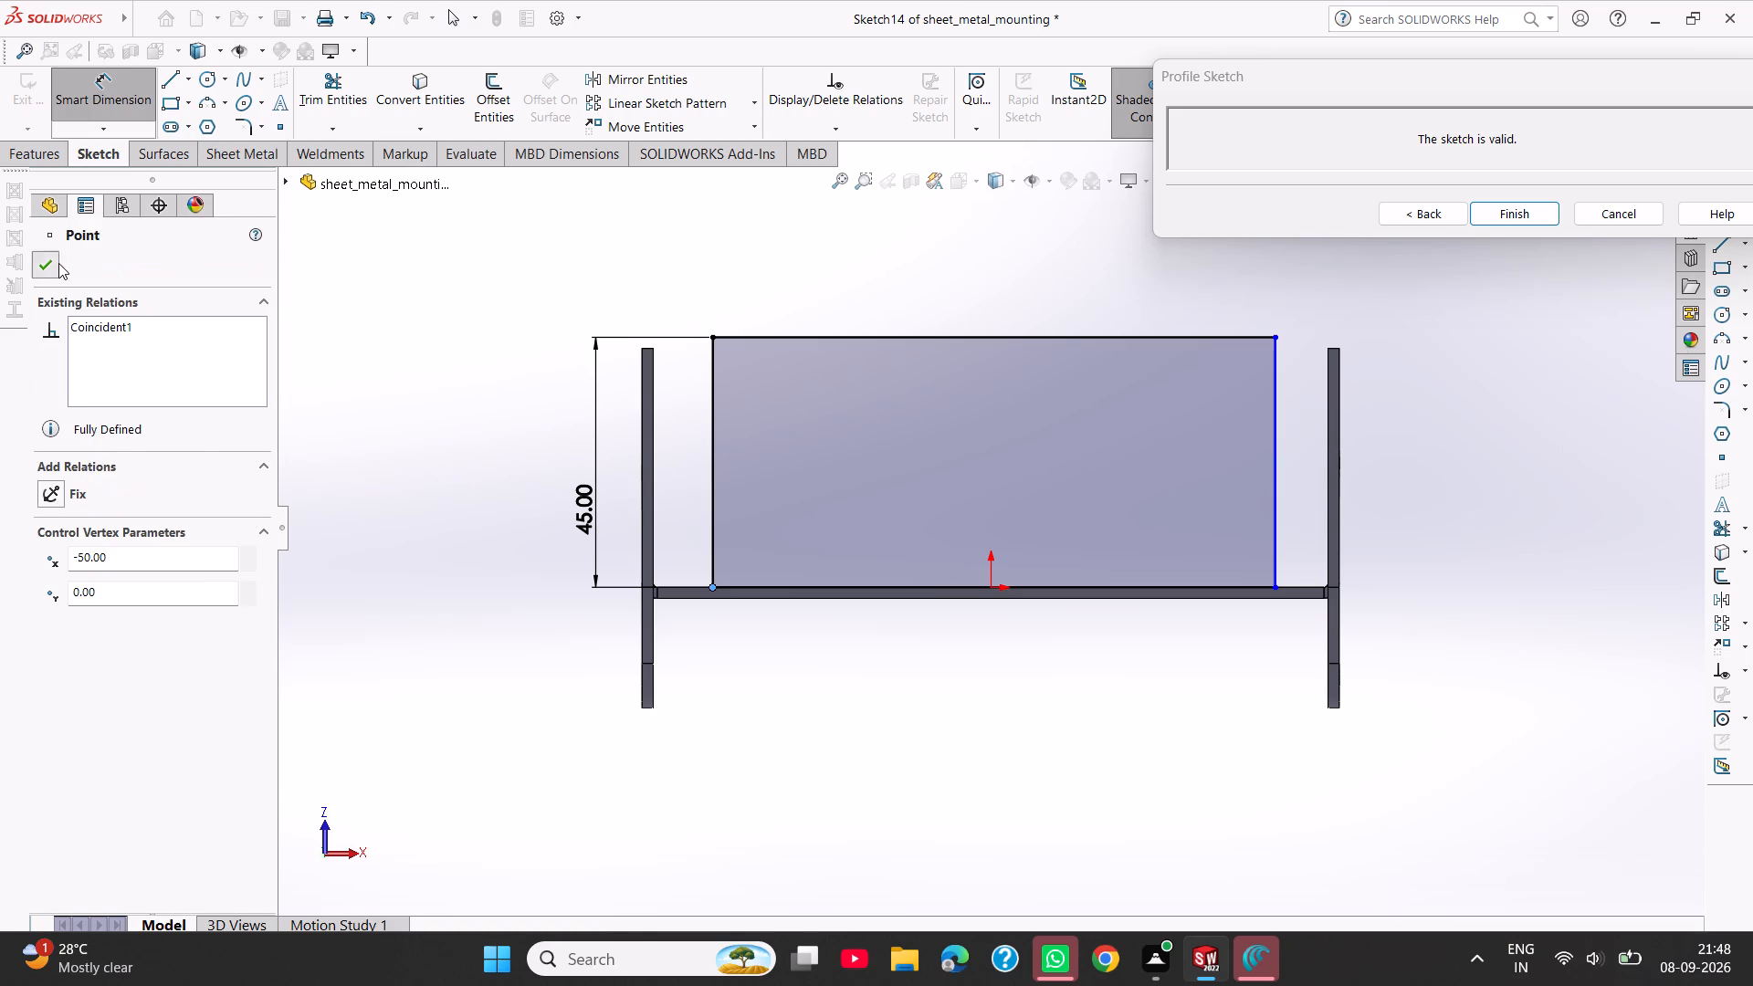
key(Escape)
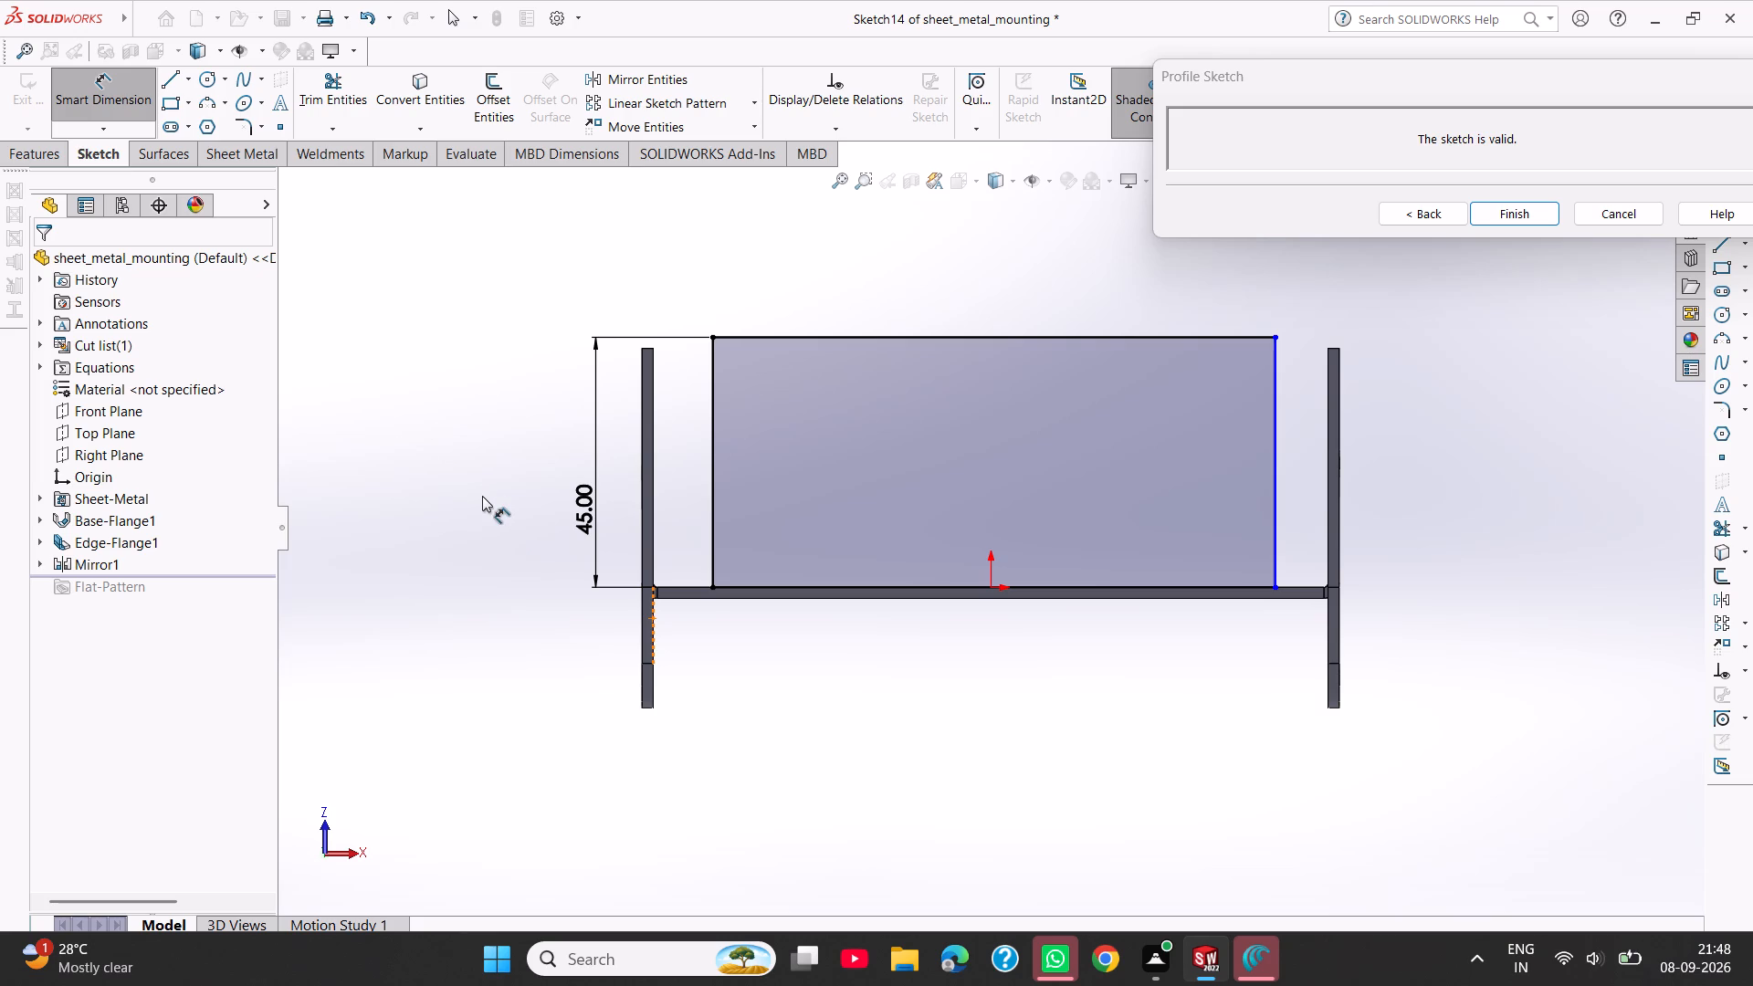
Undo the 45 mm height dimension and both inward end adjustments, back to the full-width flange profile.
key(ctrl+z)
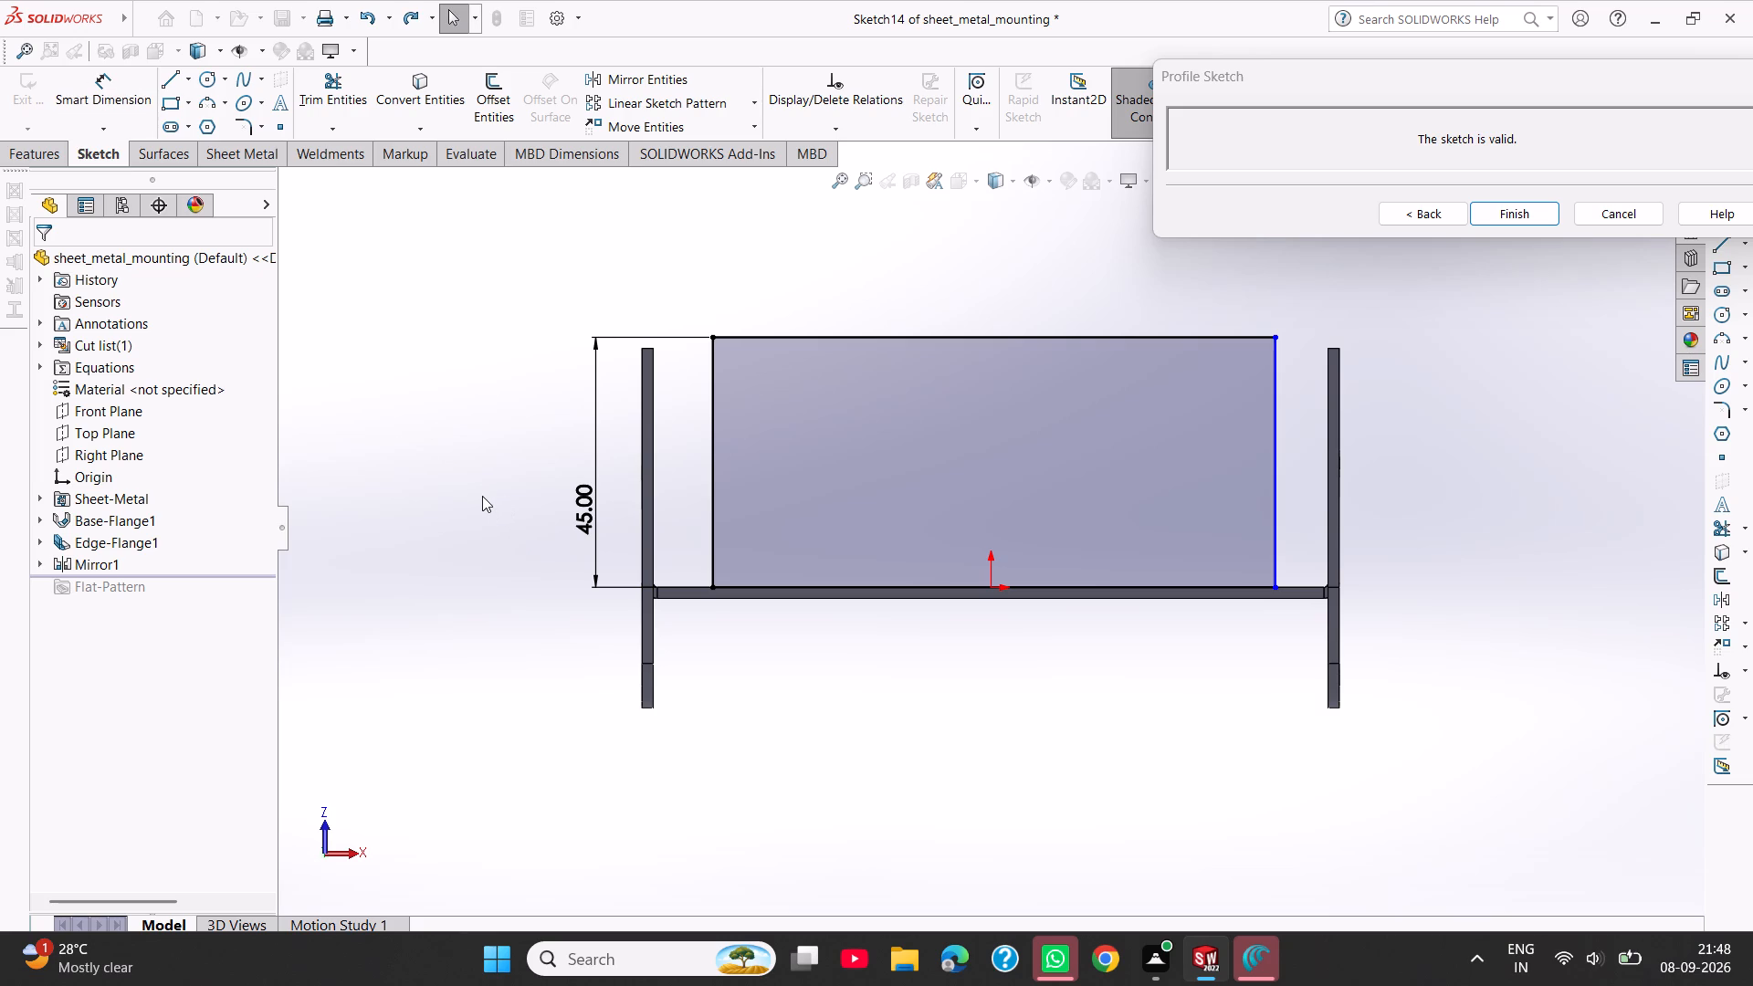
key(ctrl+z)
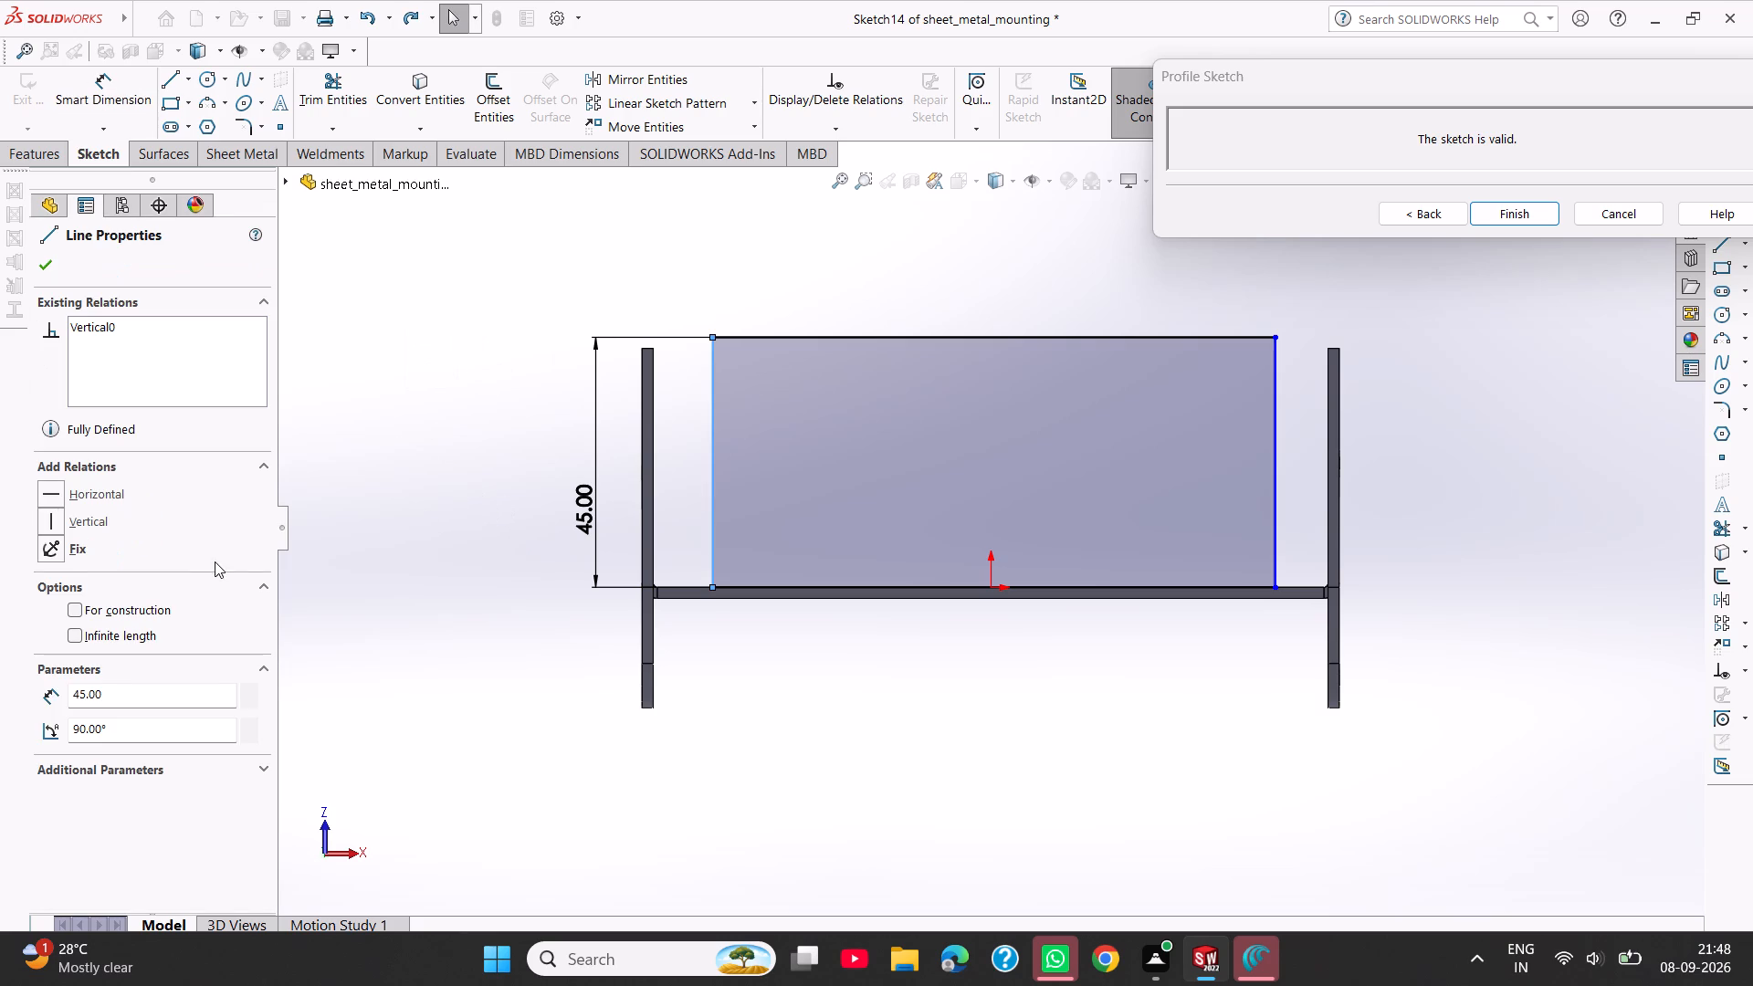
click(372, 531)
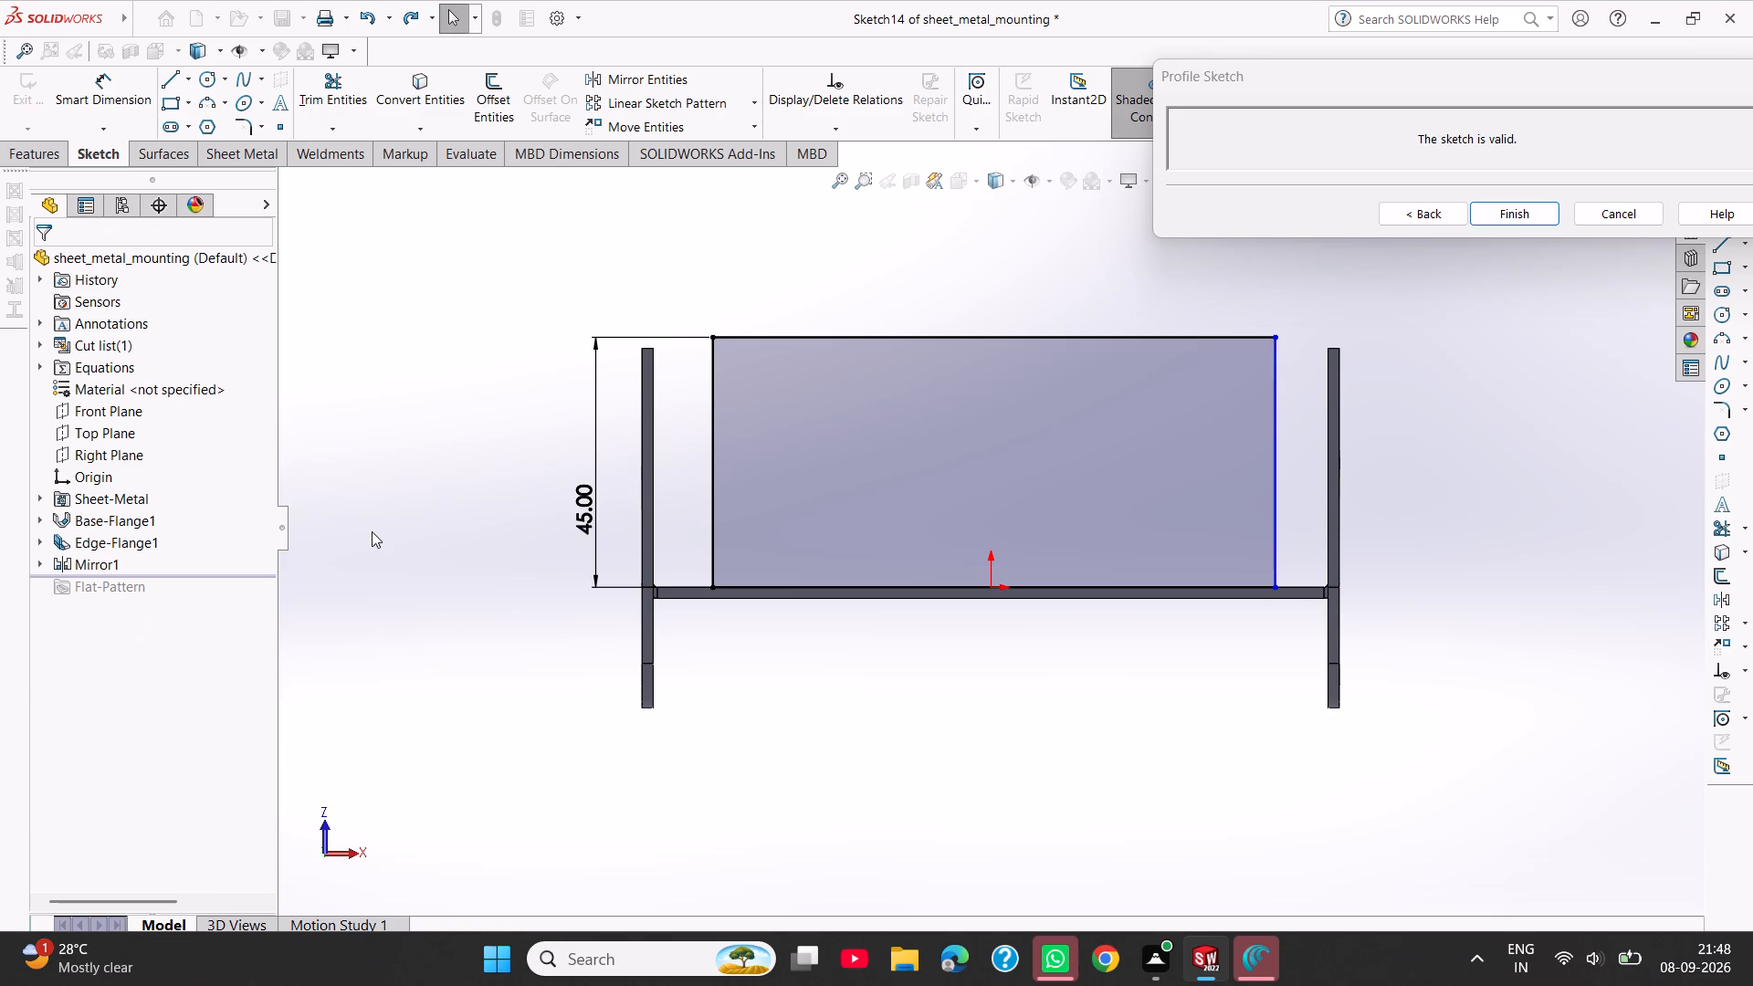
key(ctrl+z)
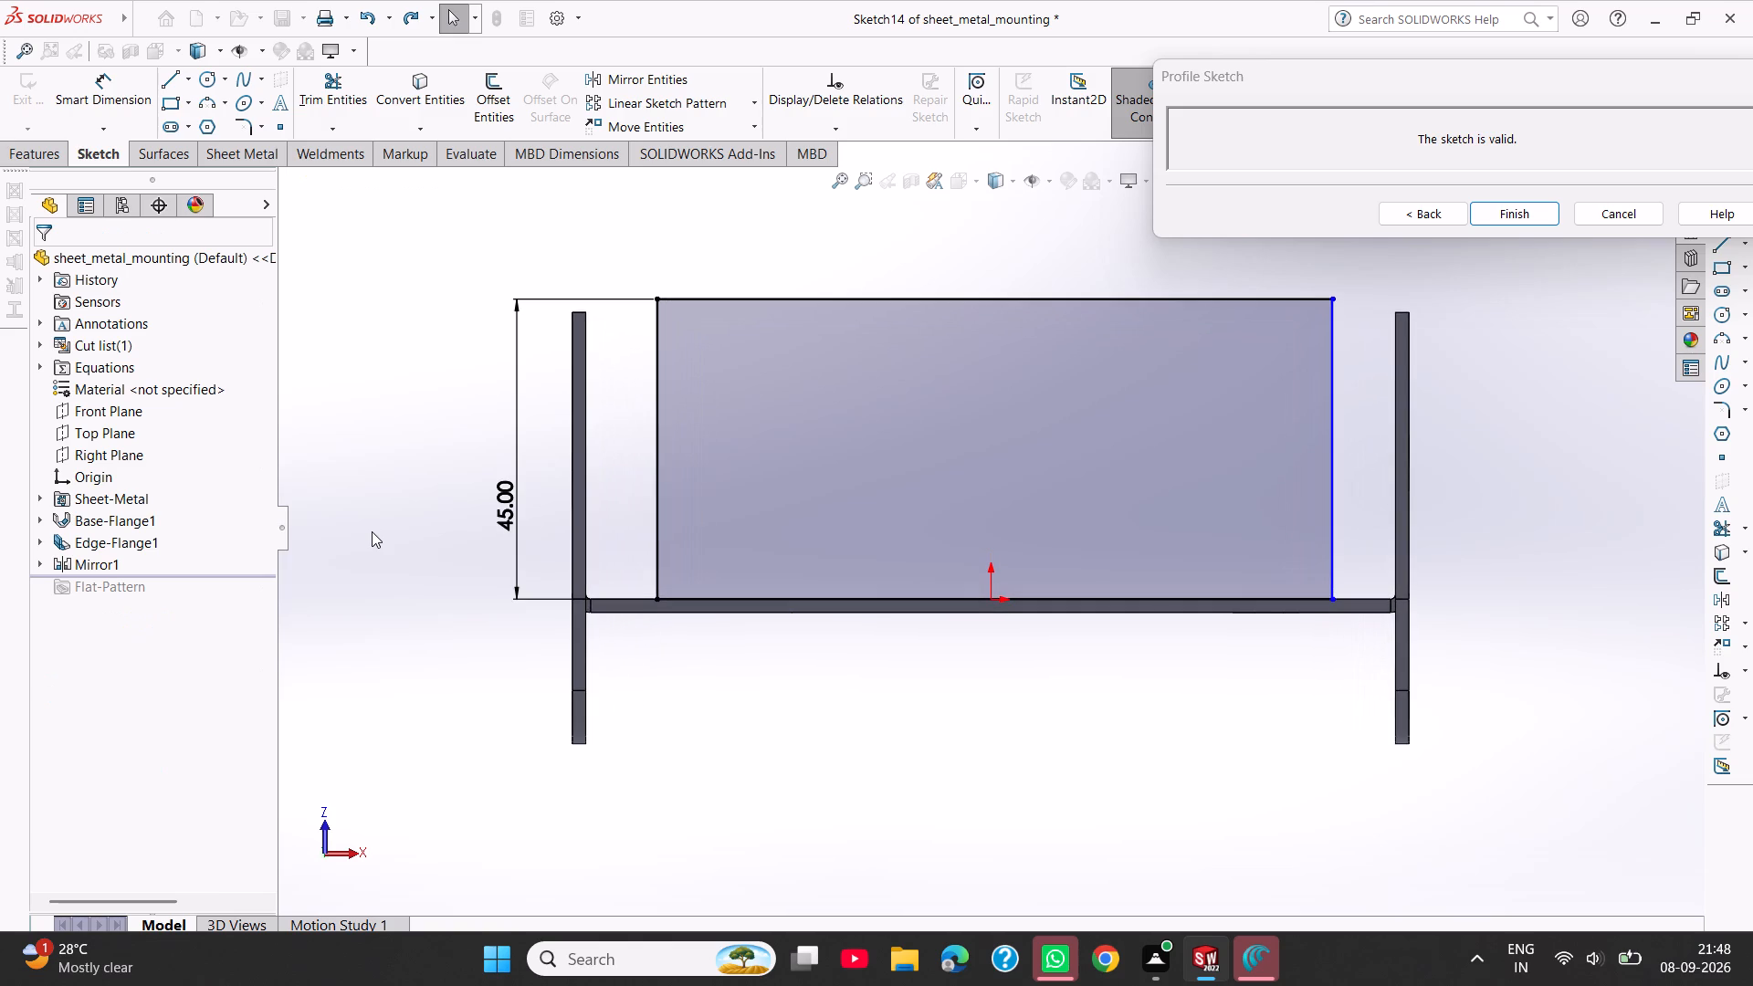
key(ctrl+z)
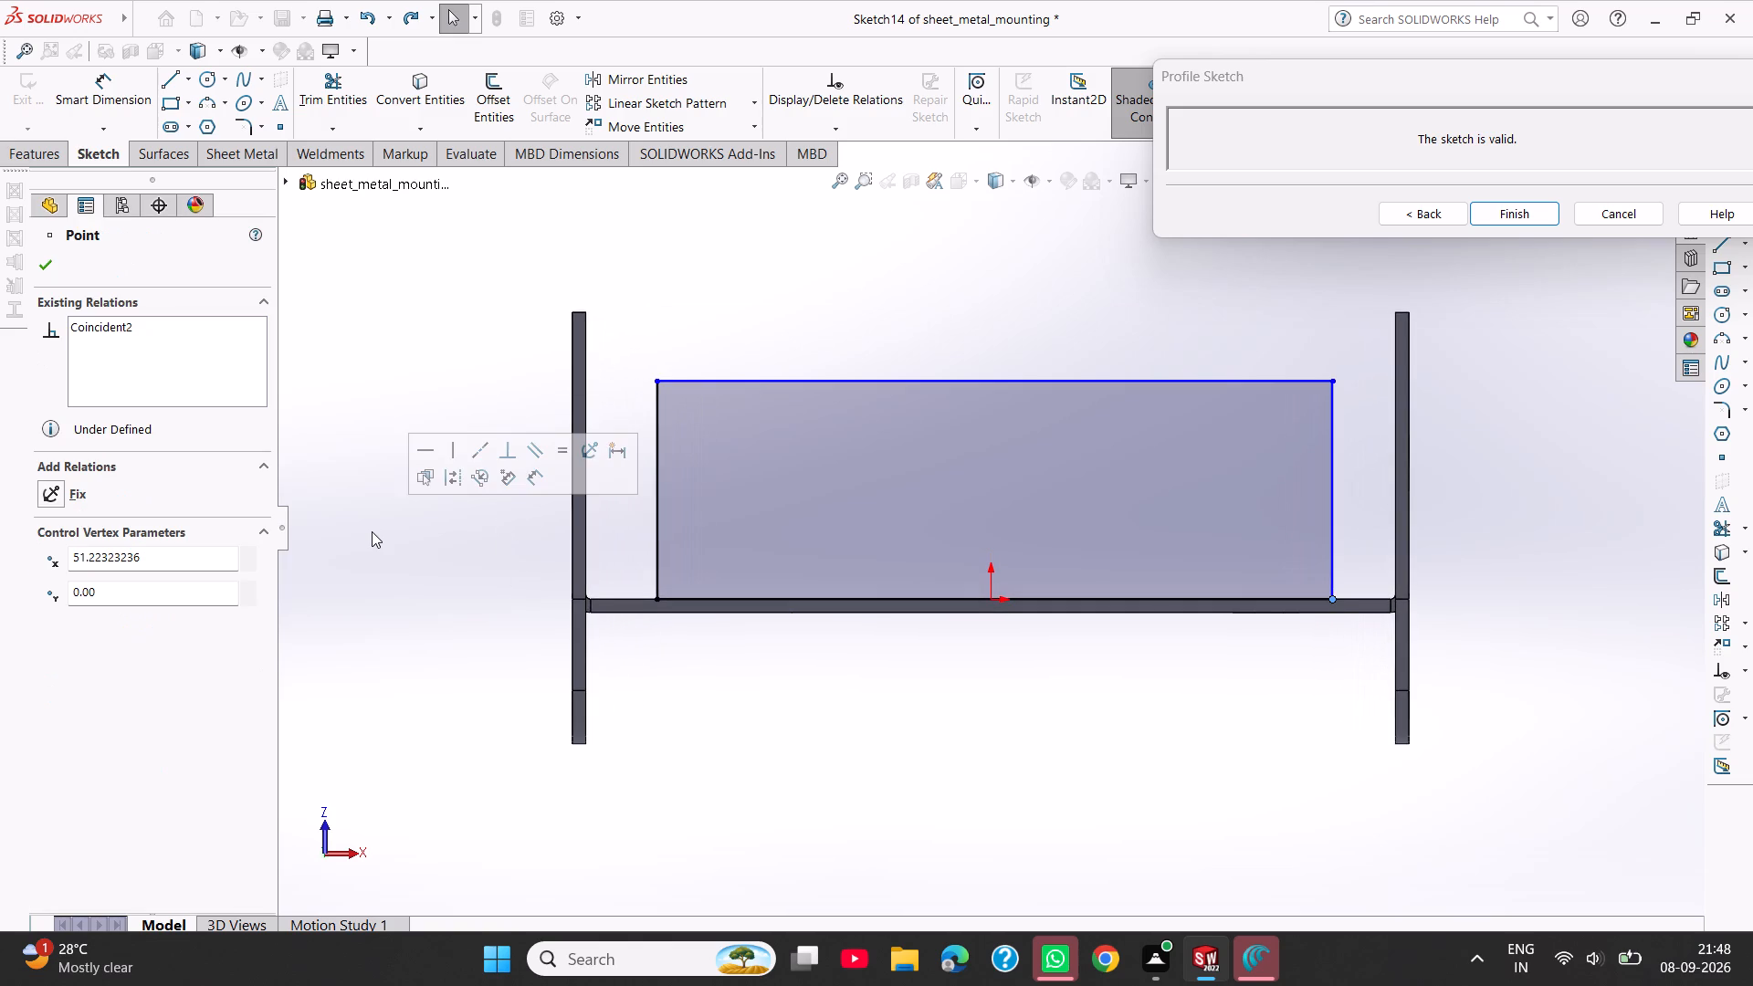
key(ctrl+z)
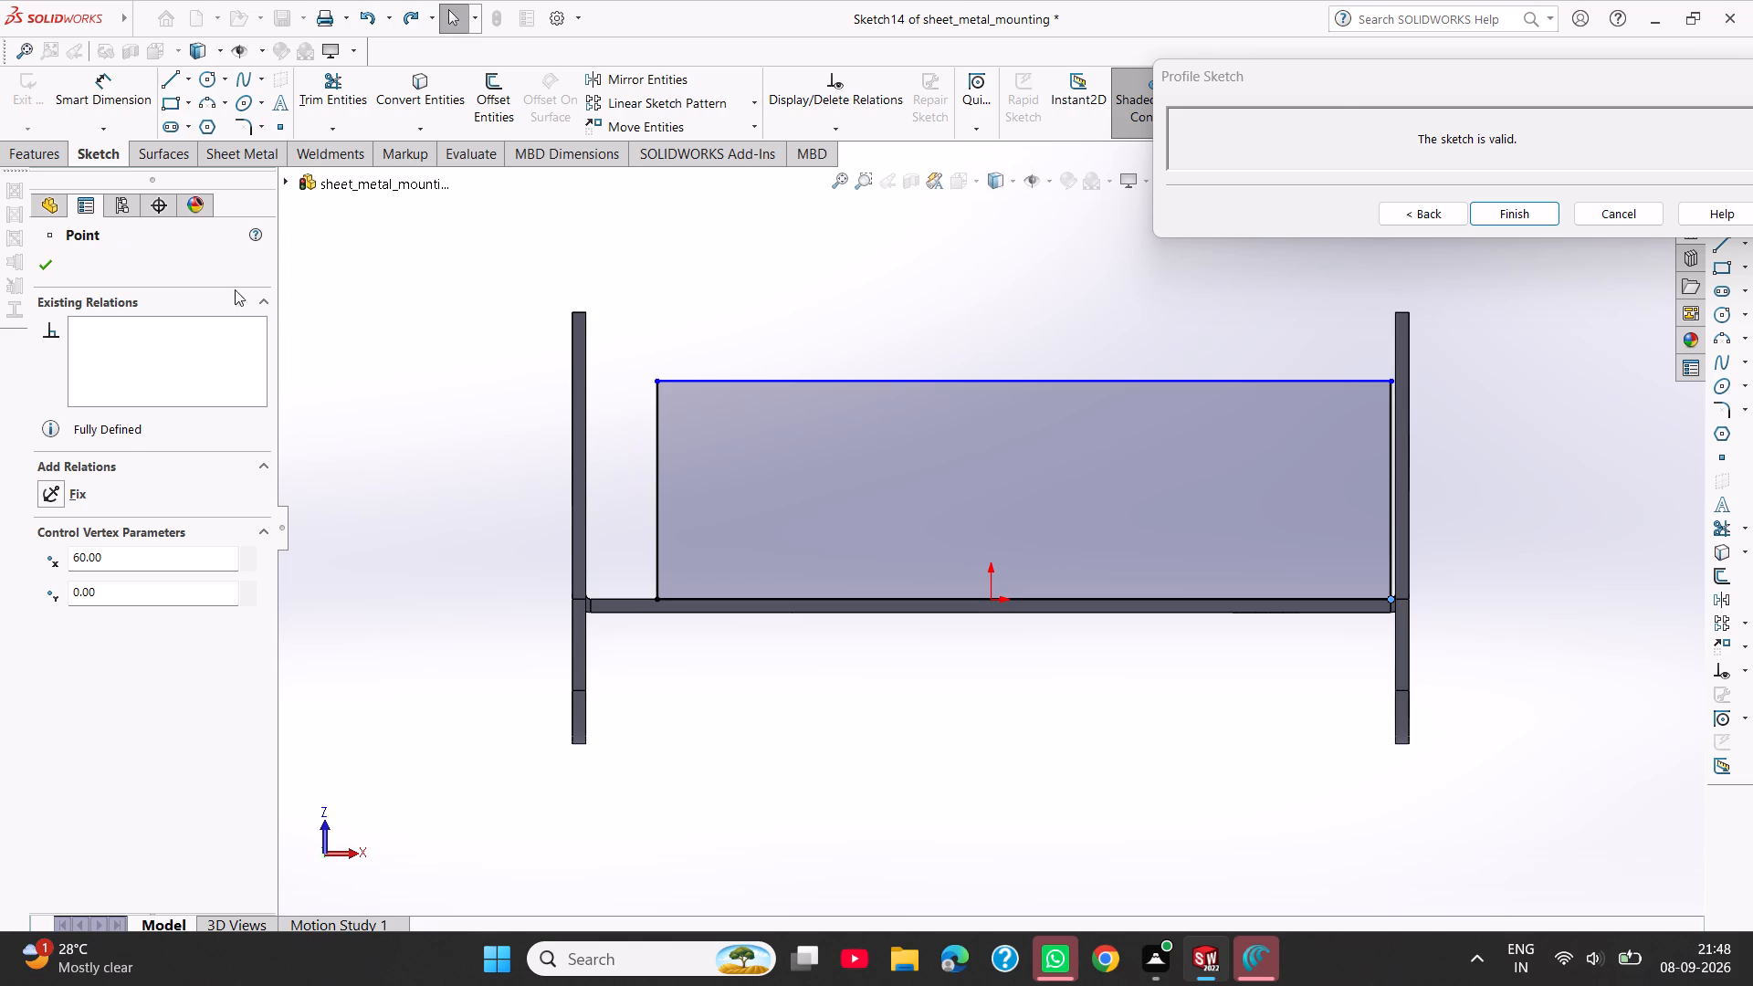
click(371, 342)
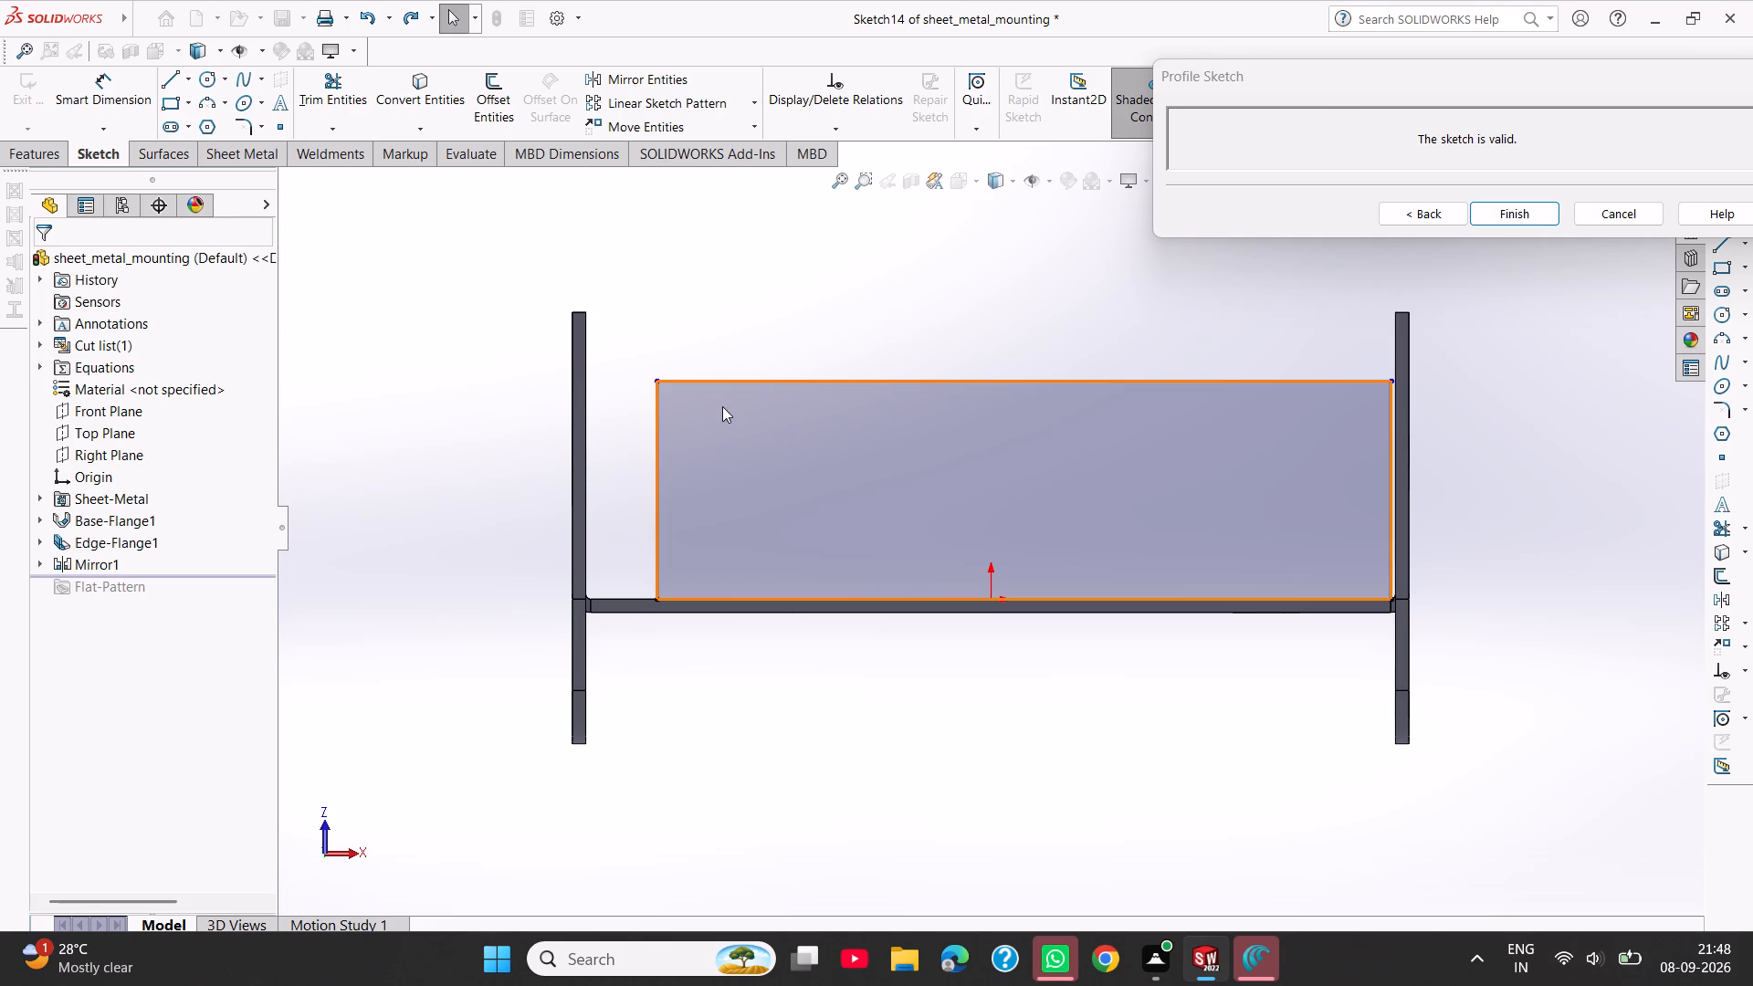
key(ctrl+z)
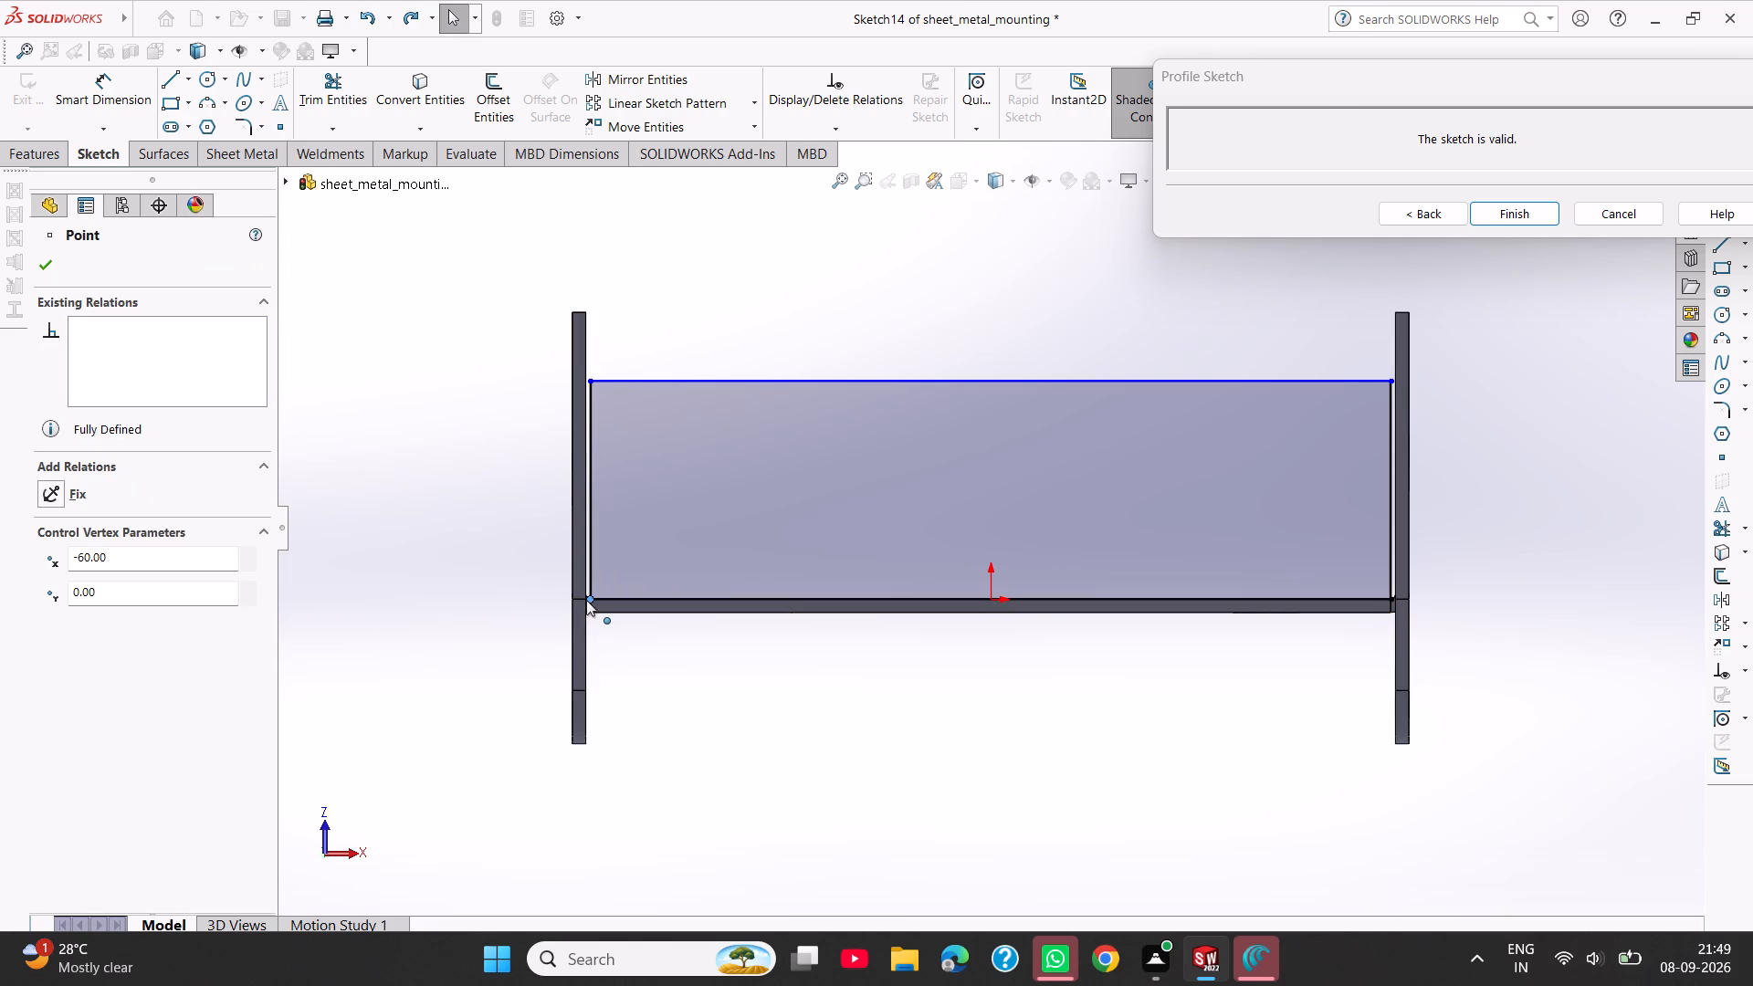
Pull both ends of the flange profile inward, to about X -29 mm and about X 42 mm.
drag(591, 598, 797, 621)
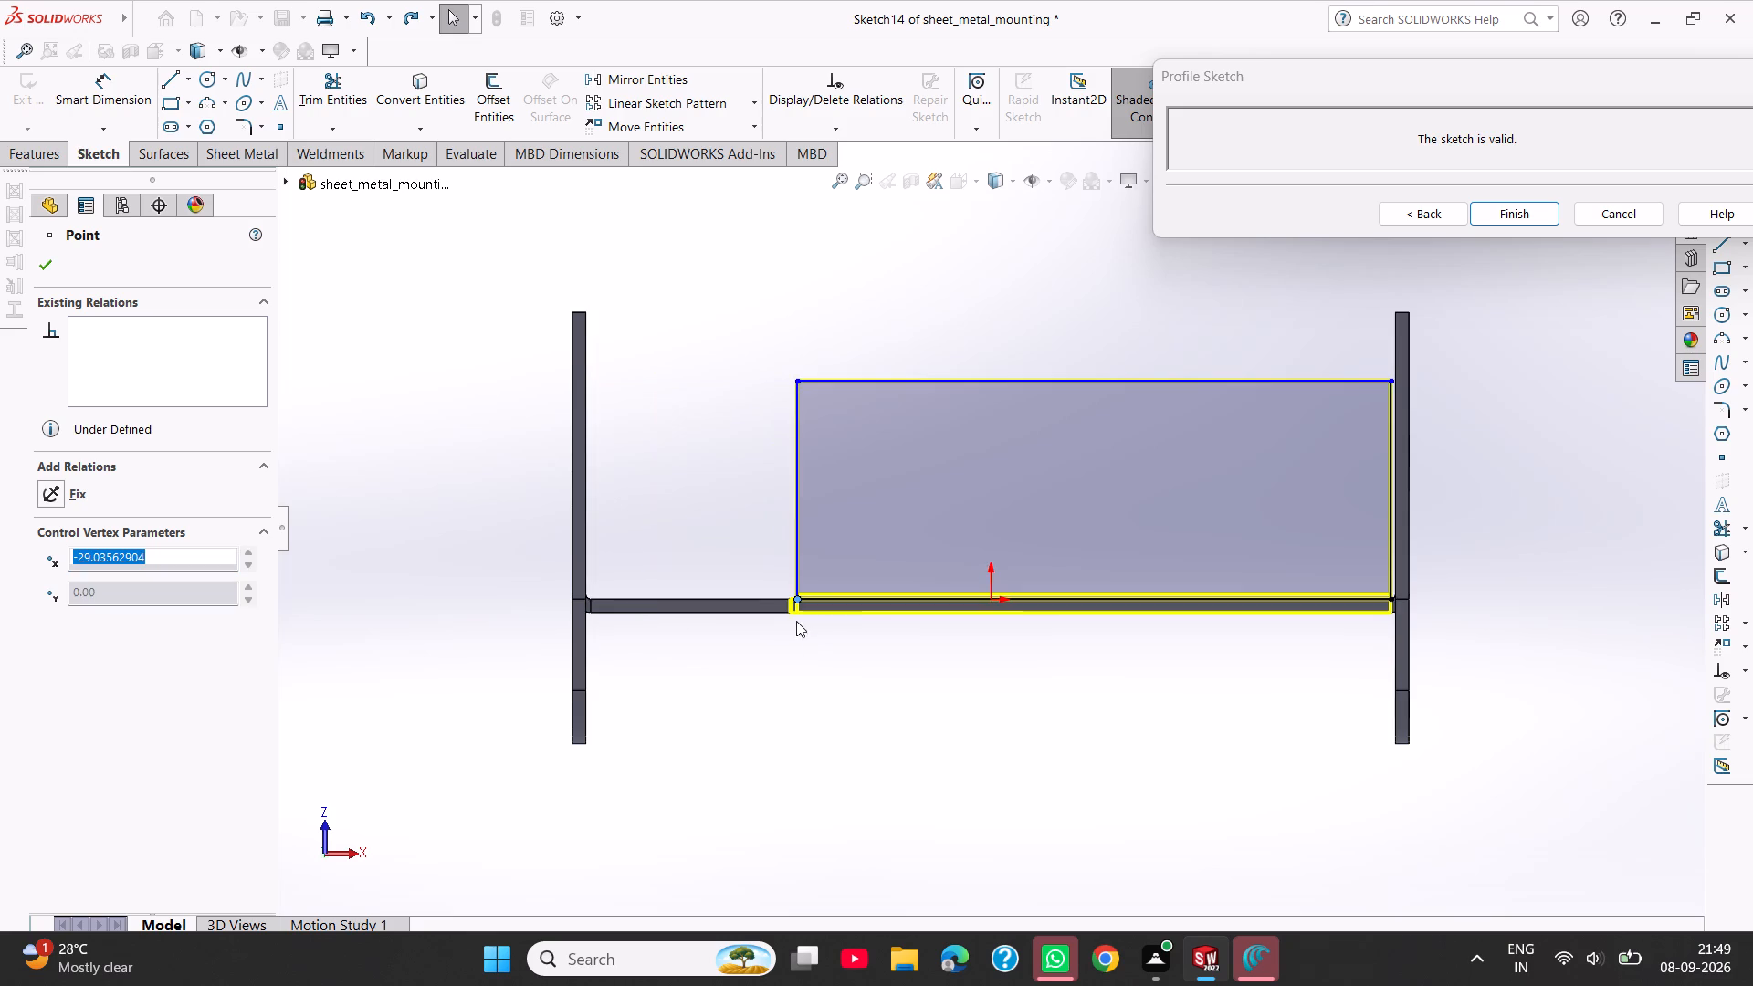
drag(1392, 597, 1335, 608)
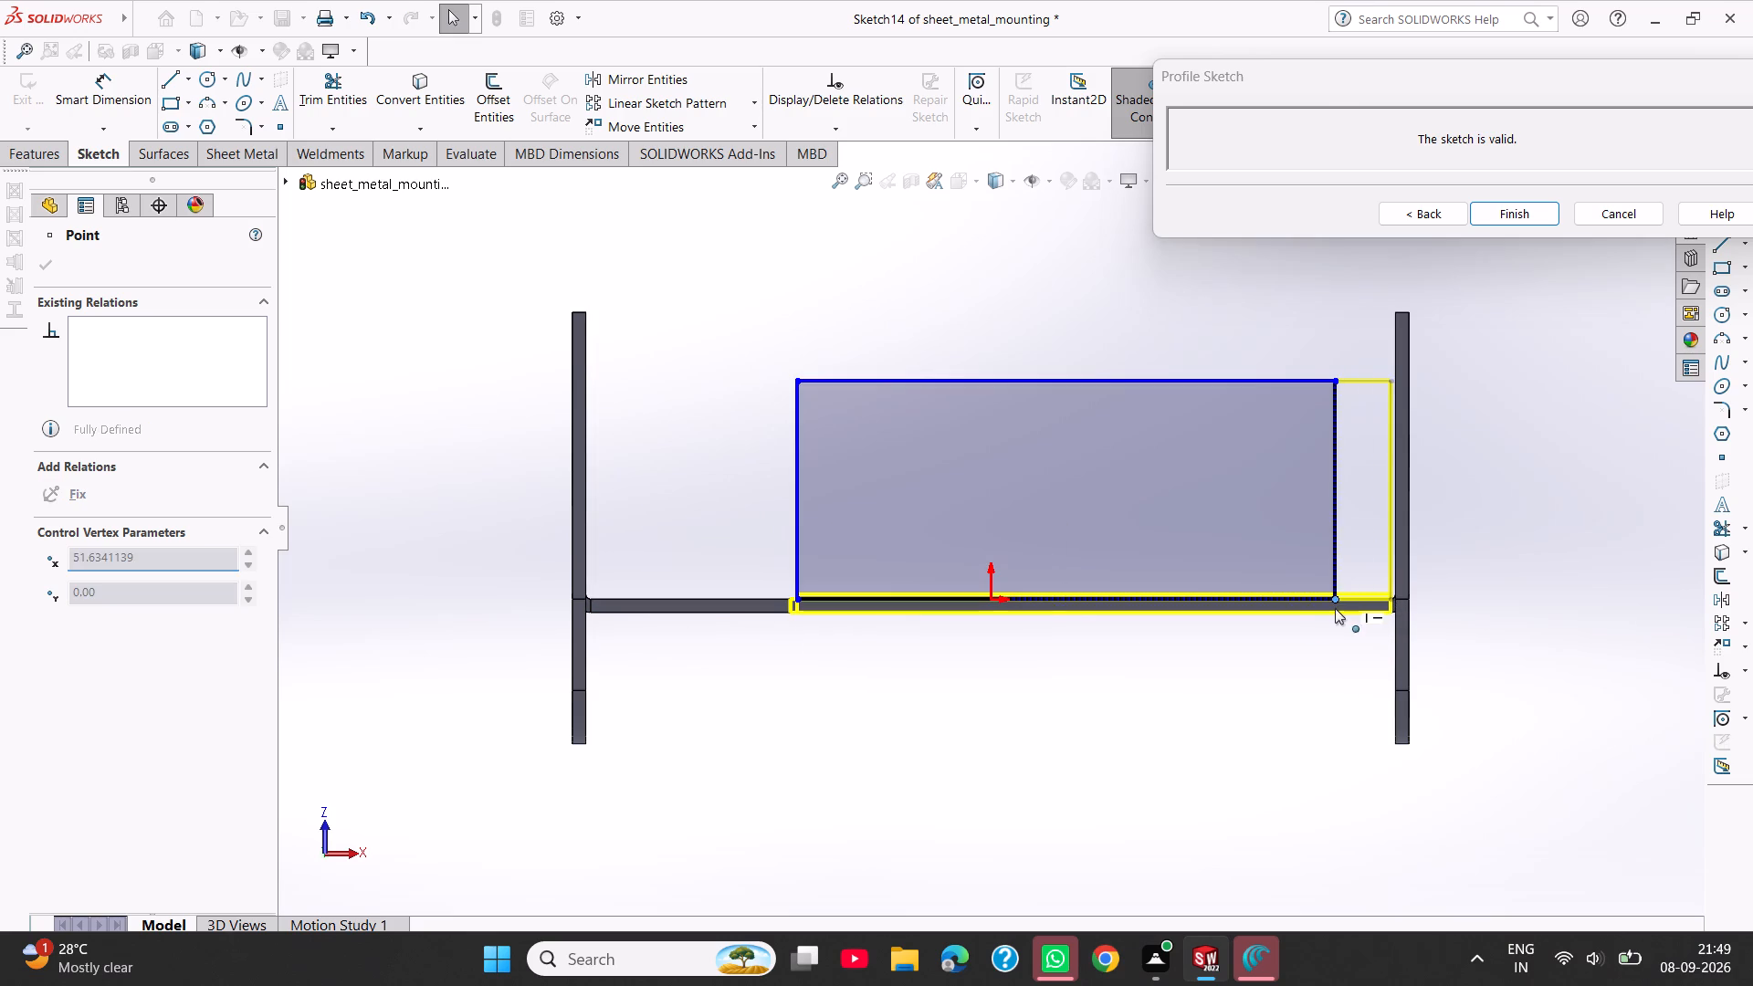
drag(1335, 608, 1270, 610)
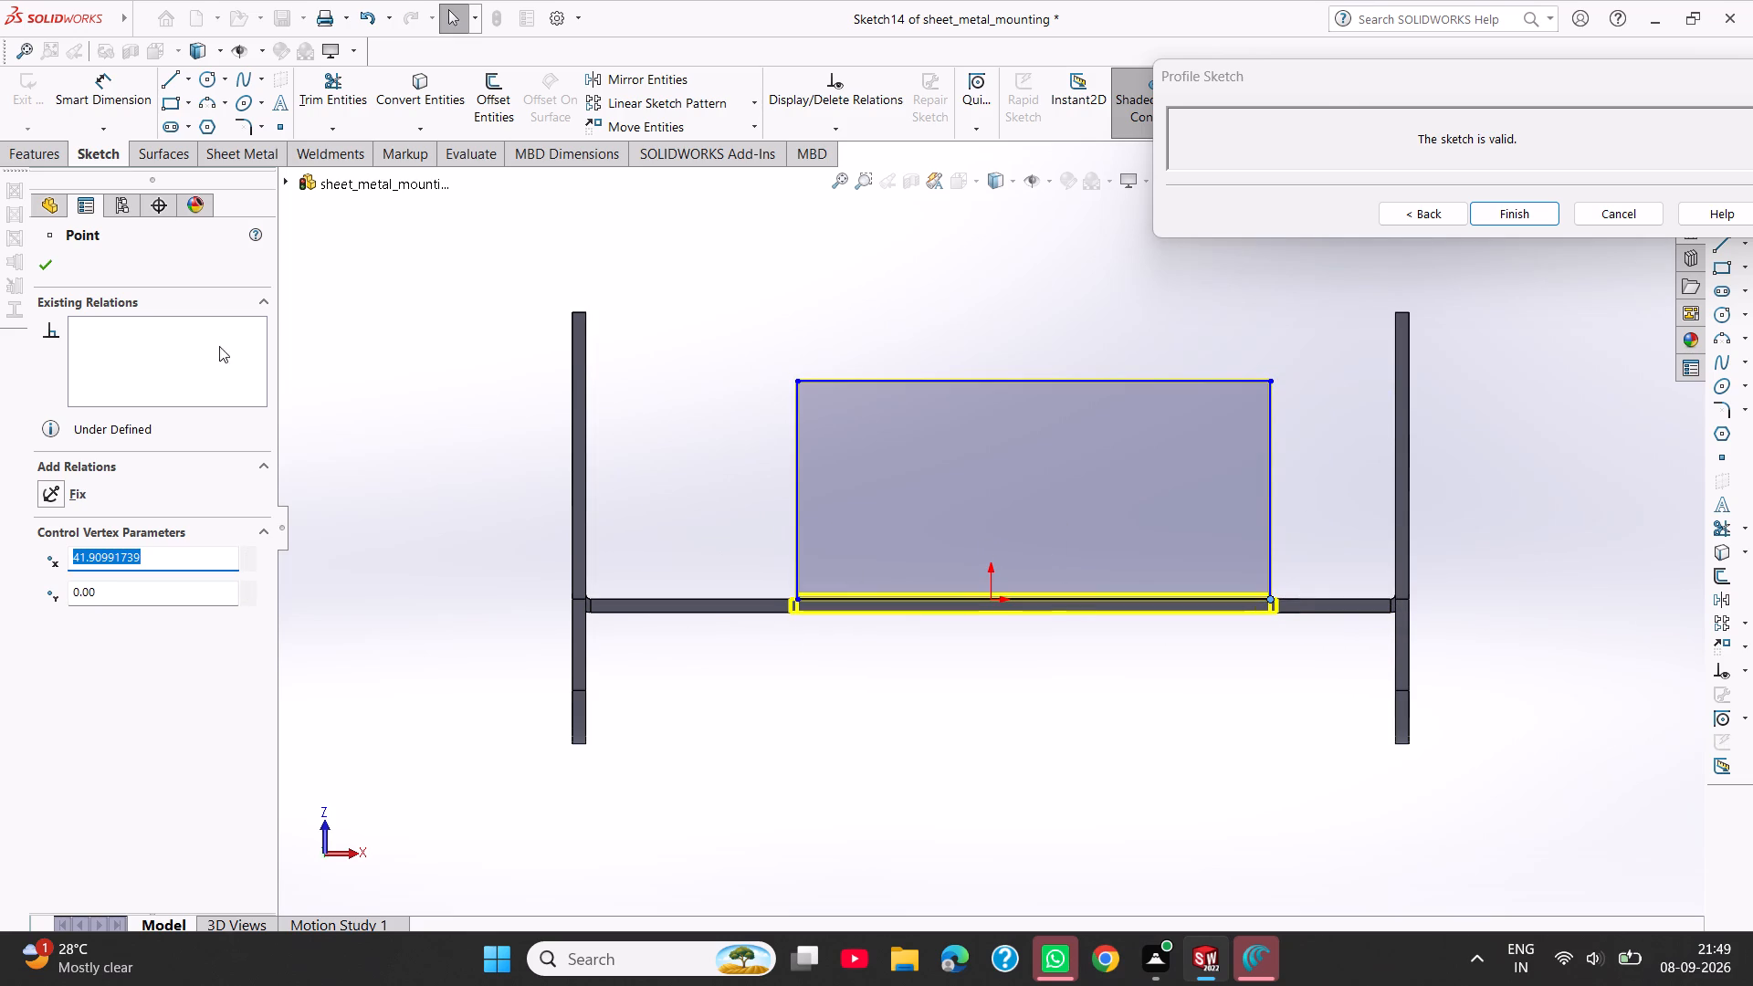
Dimension the height from the profile's top line to the base plate's lower edge and set it to 45 mm.
click(81, 97)
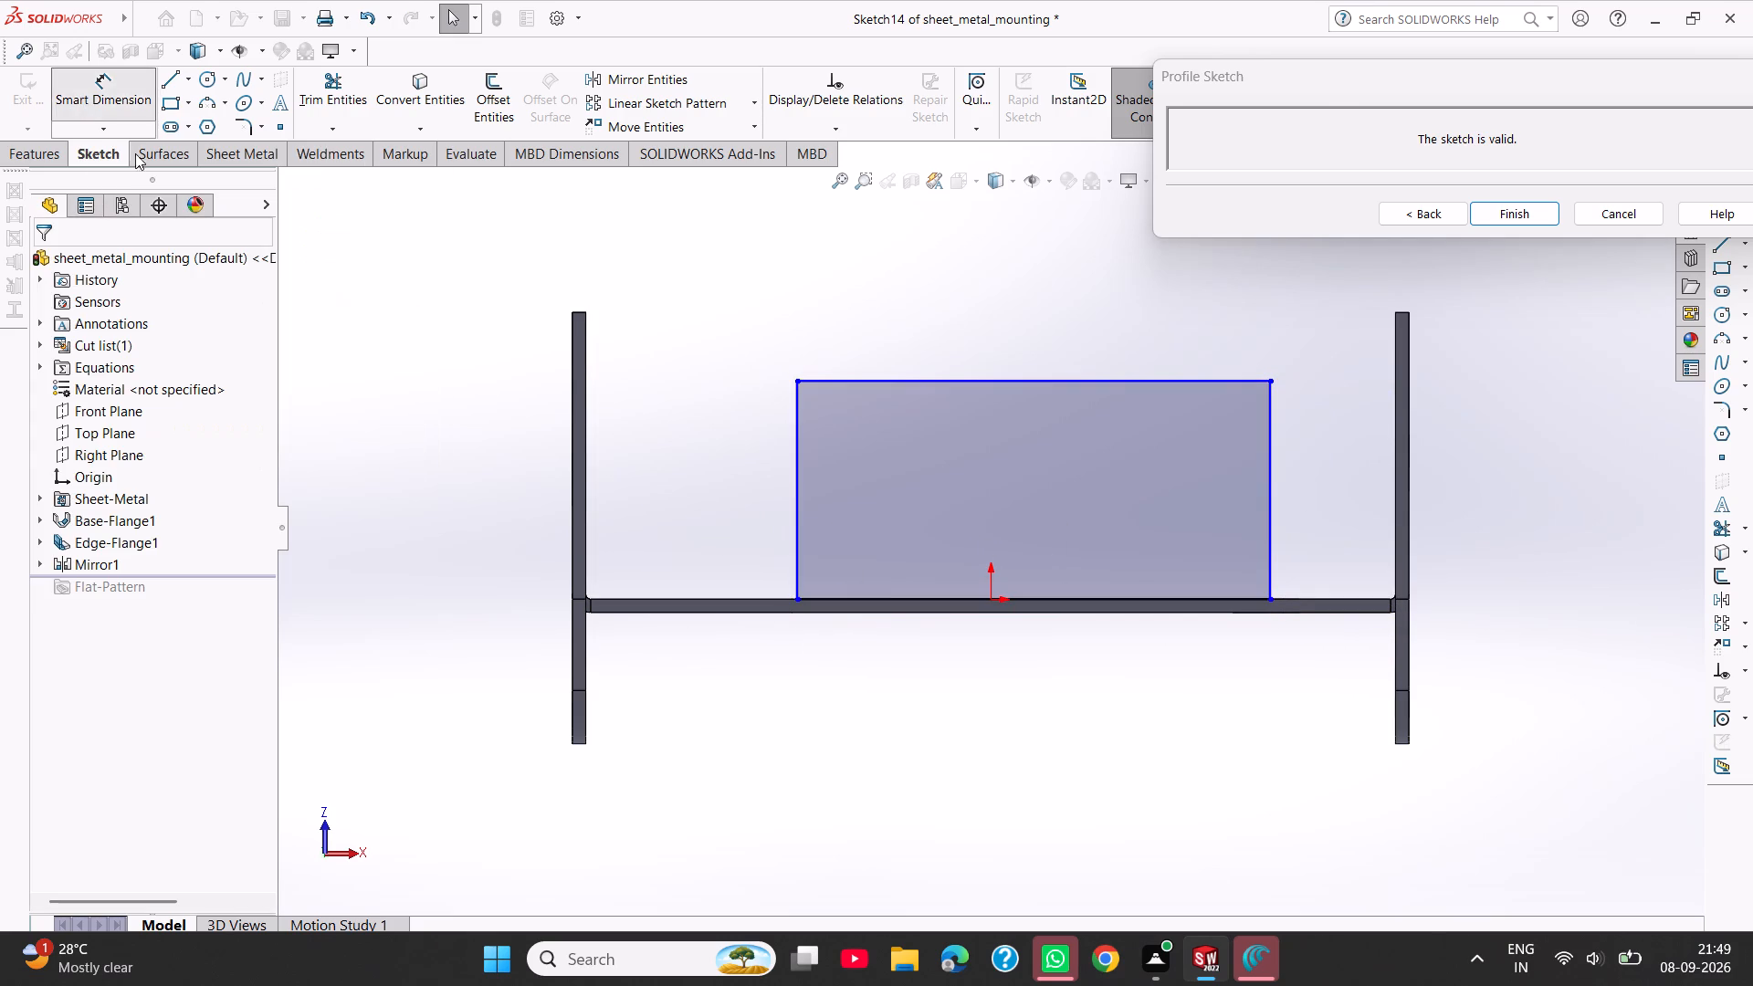
click(893, 383)
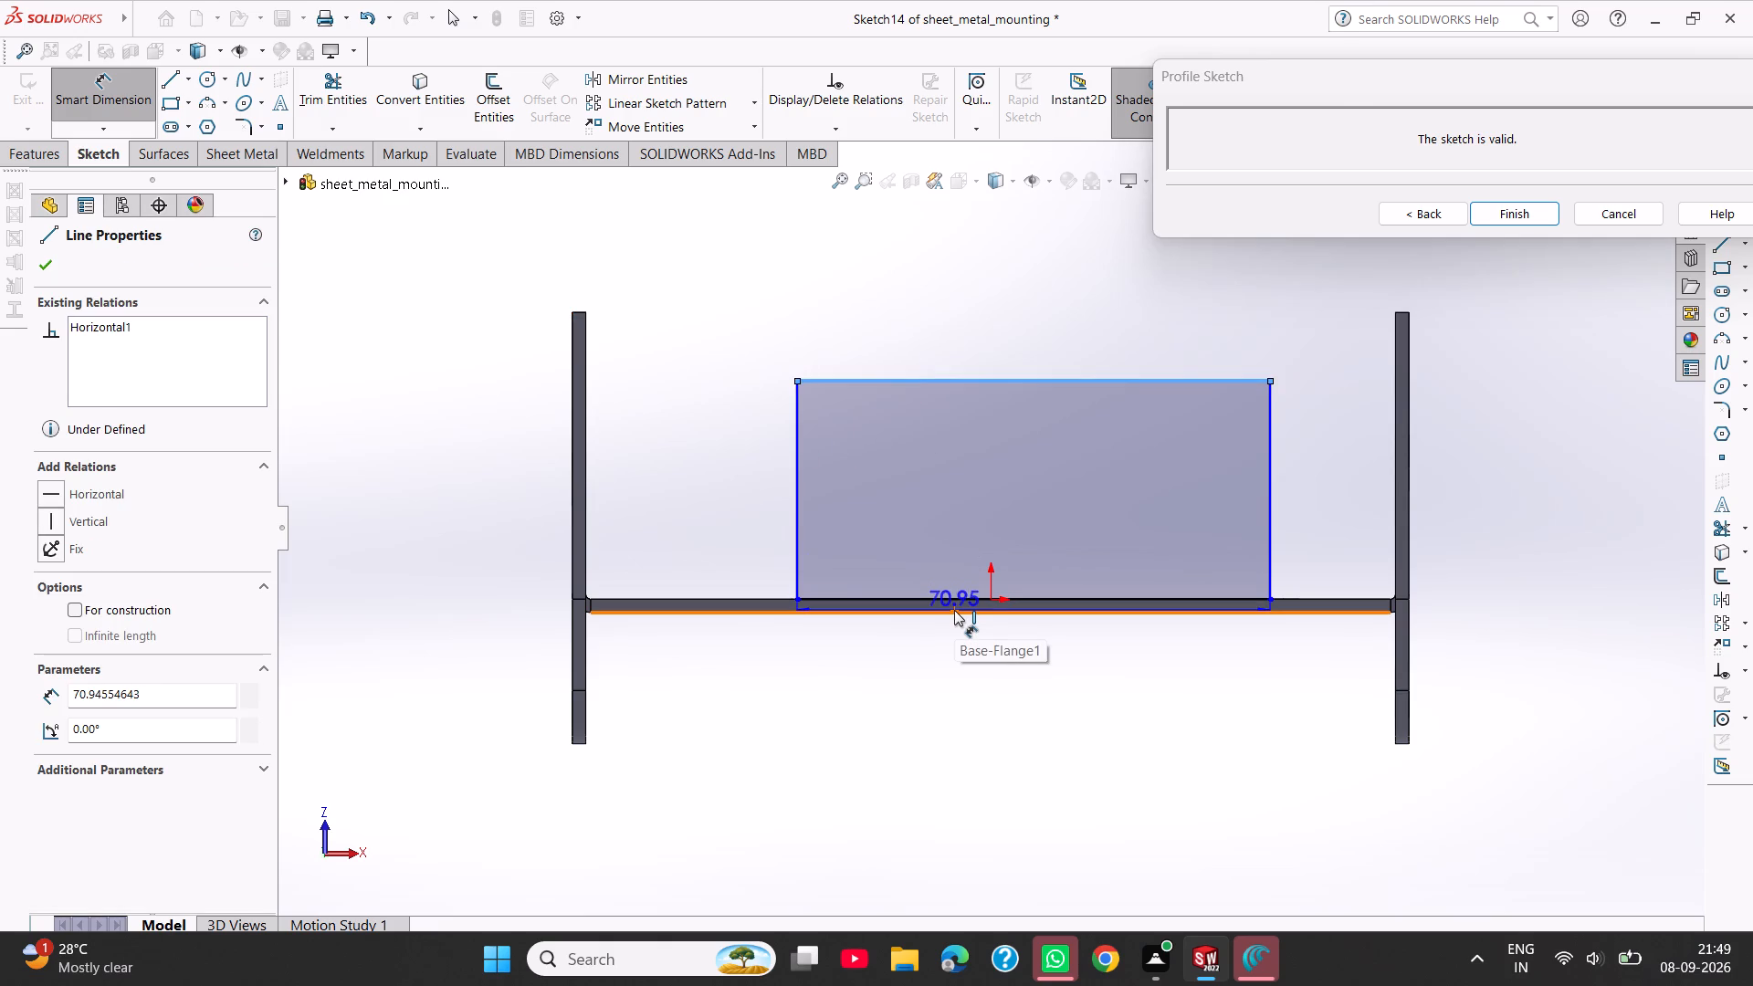
click(954, 610)
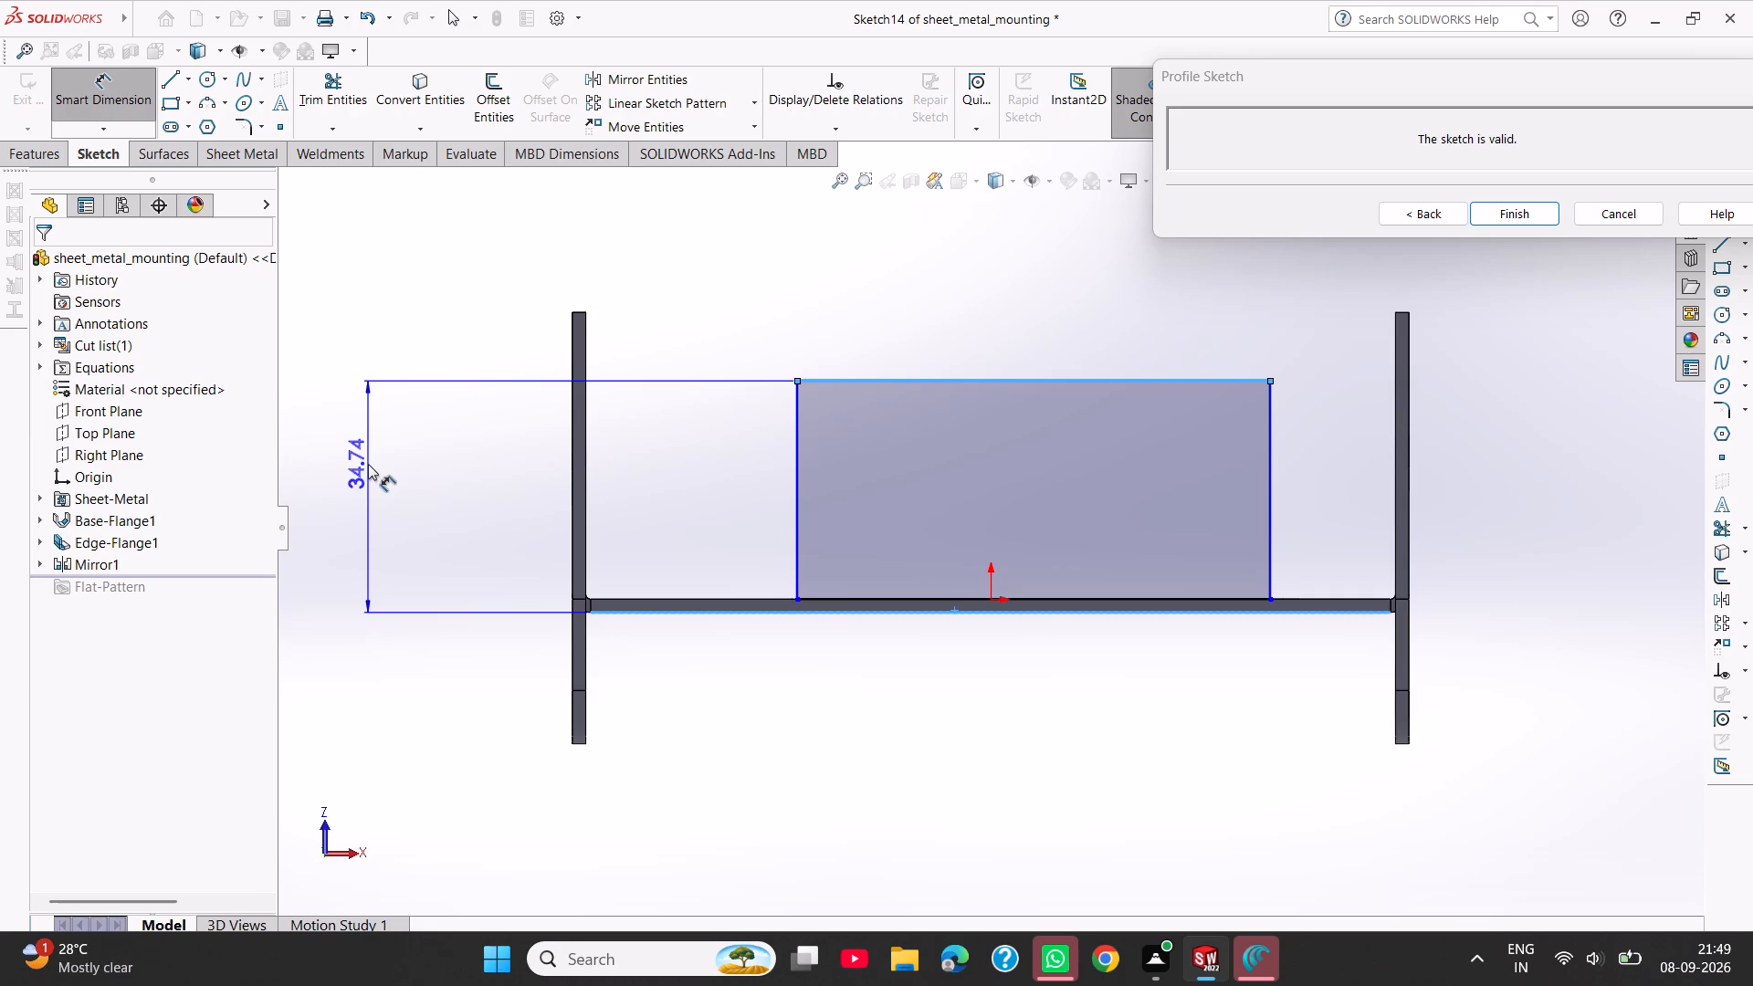
click(368, 464)
text(45)
key(Return)
key(Return)
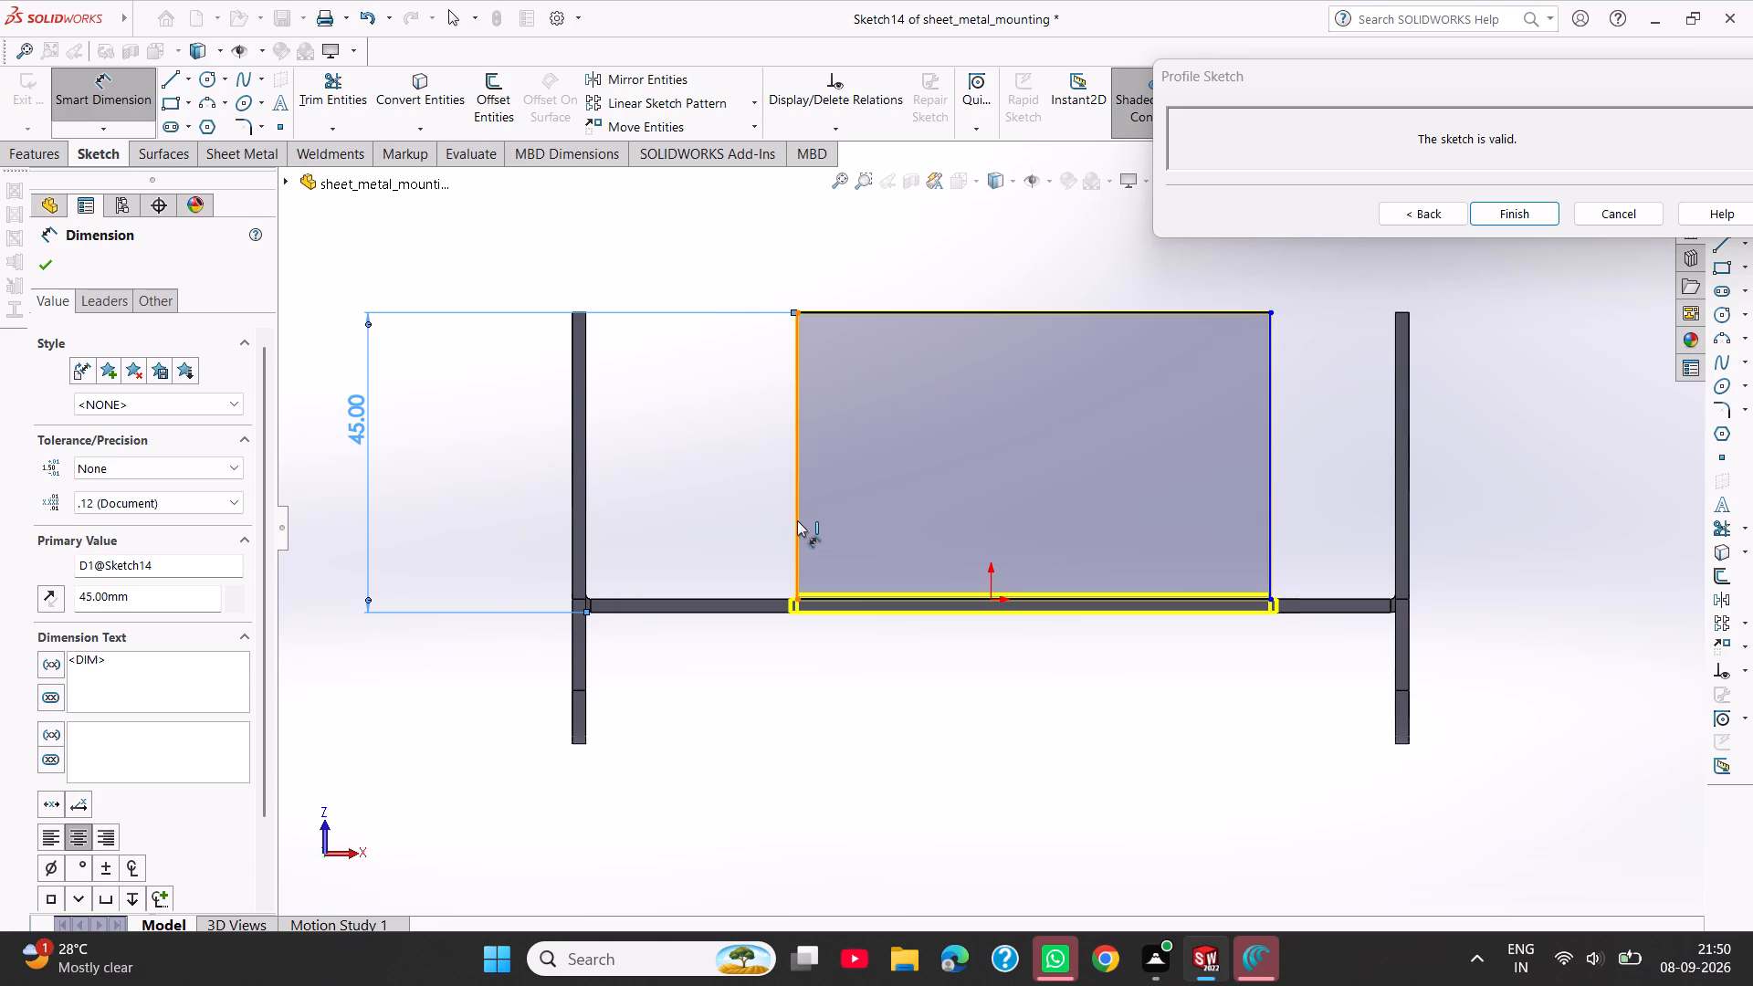
Dimension the profile's negative-X vertical line from the outer edge of the adjacent end flange and set it to 18.53 mm.
drag(796, 520, 579, 447)
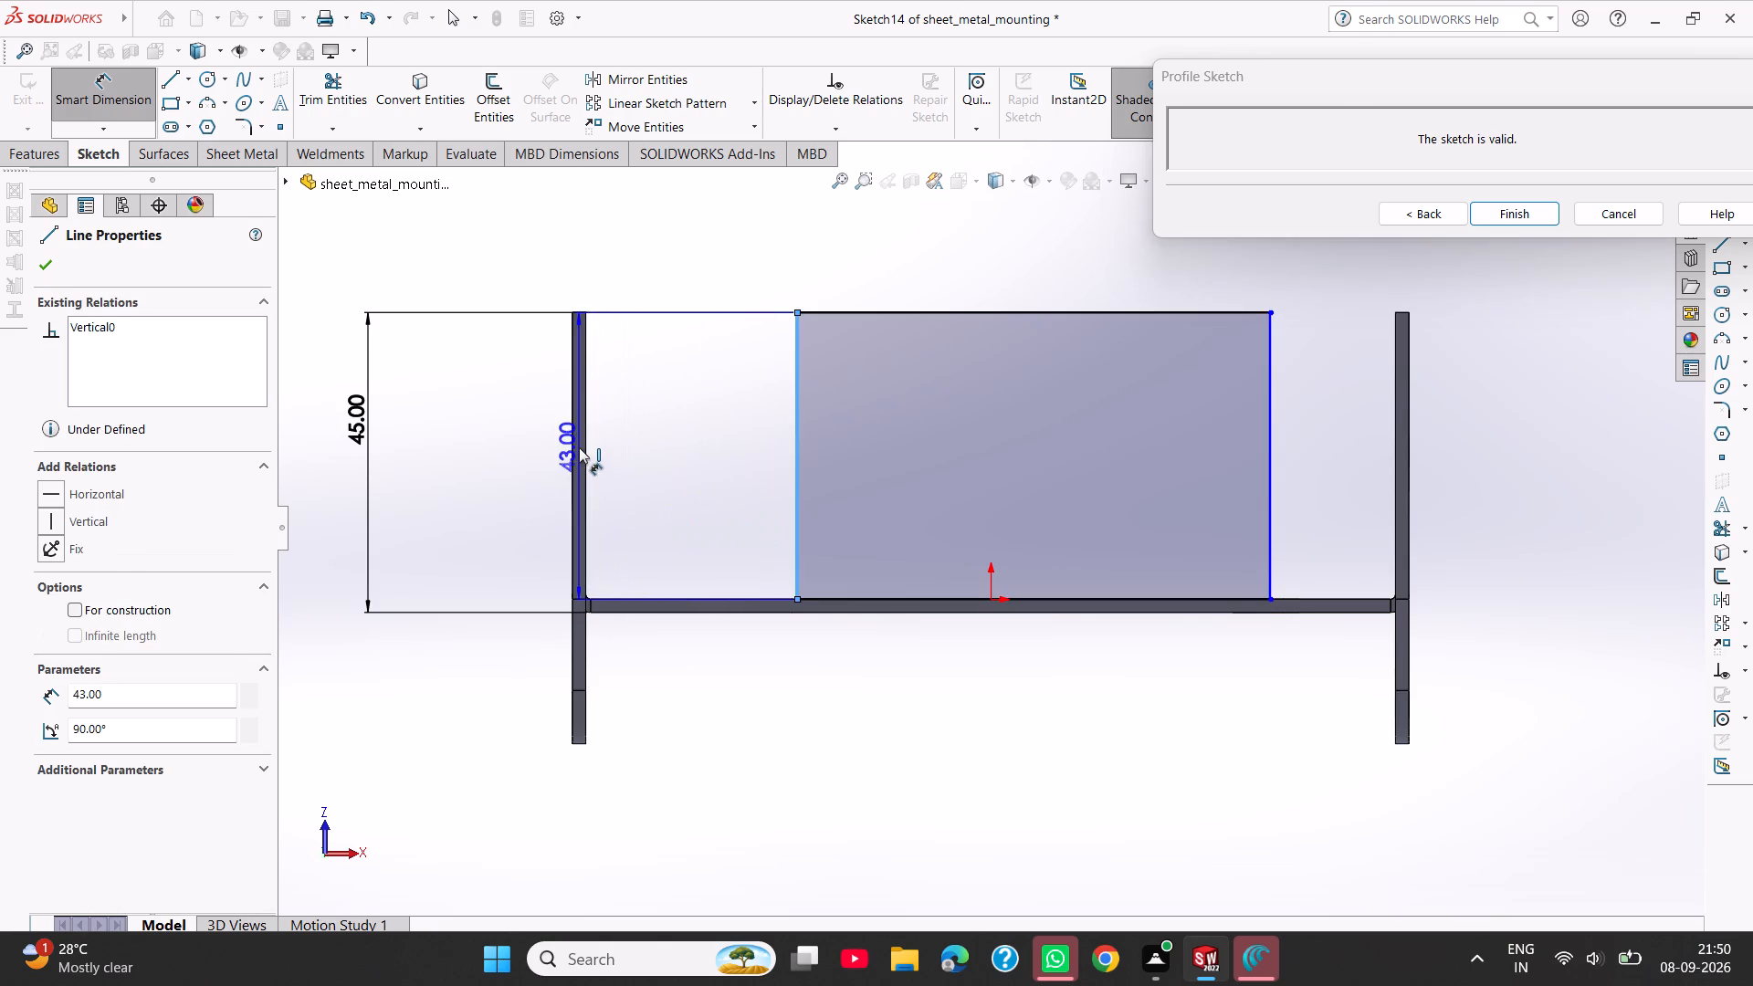
drag(579, 447, 575, 439)
click(575, 439)
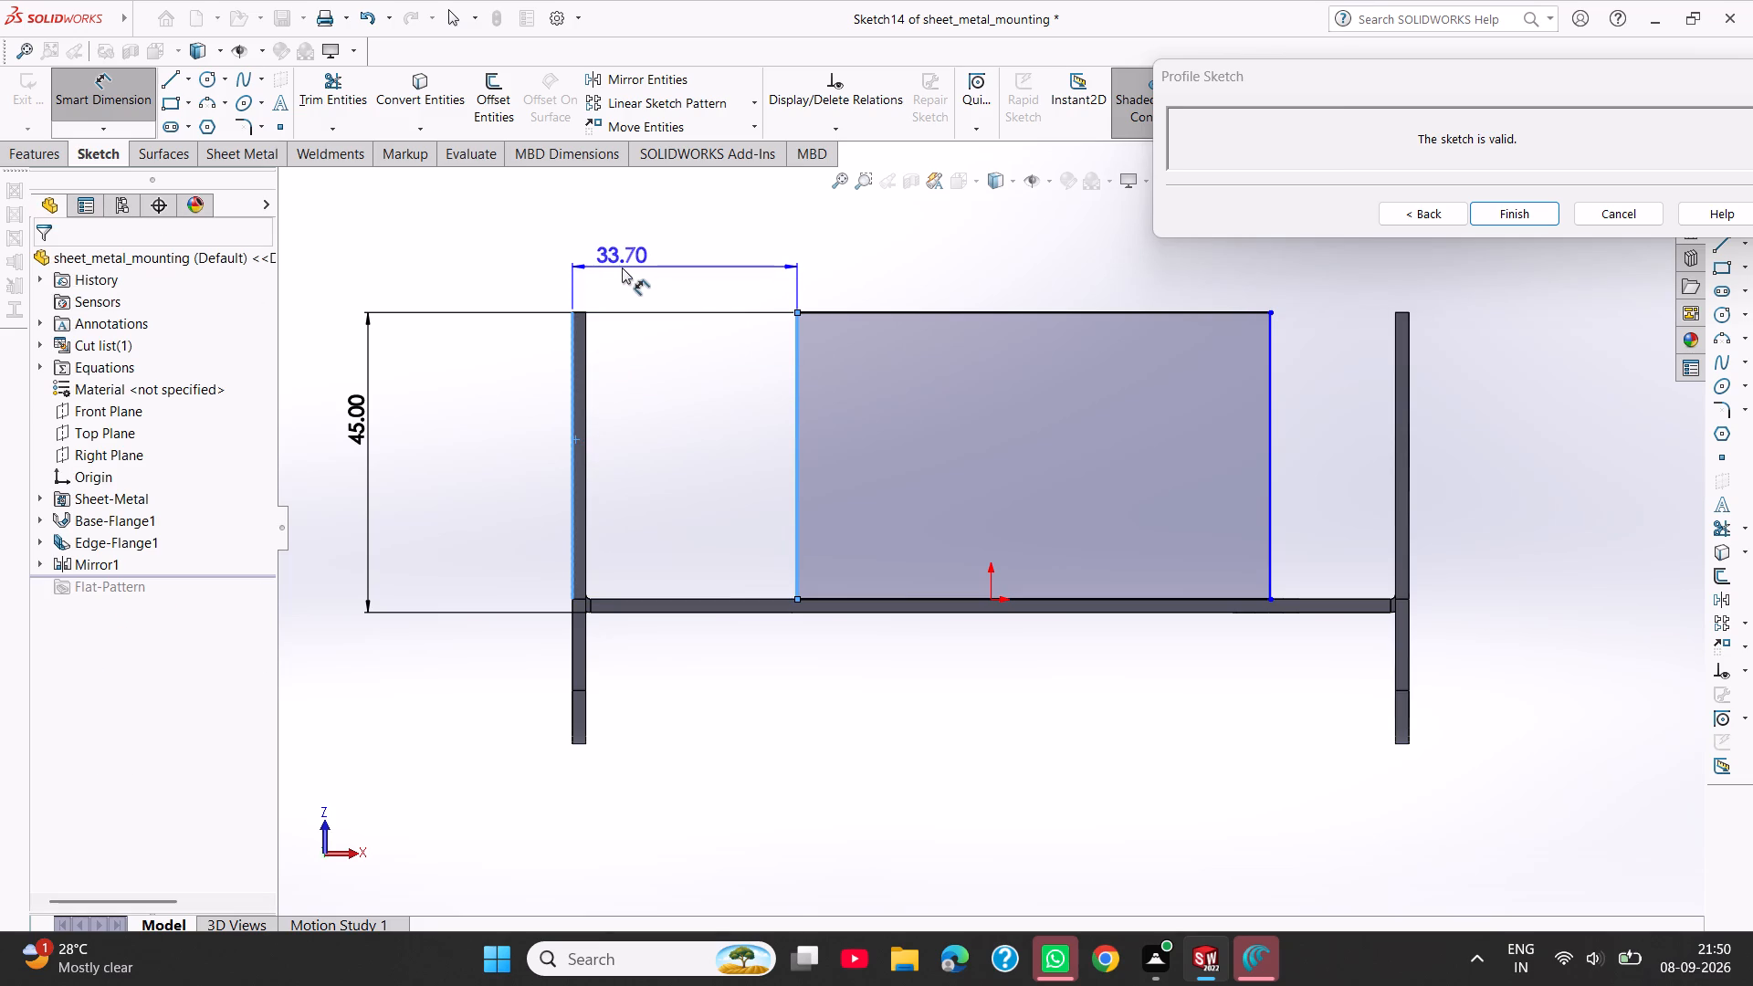
click(622, 267)
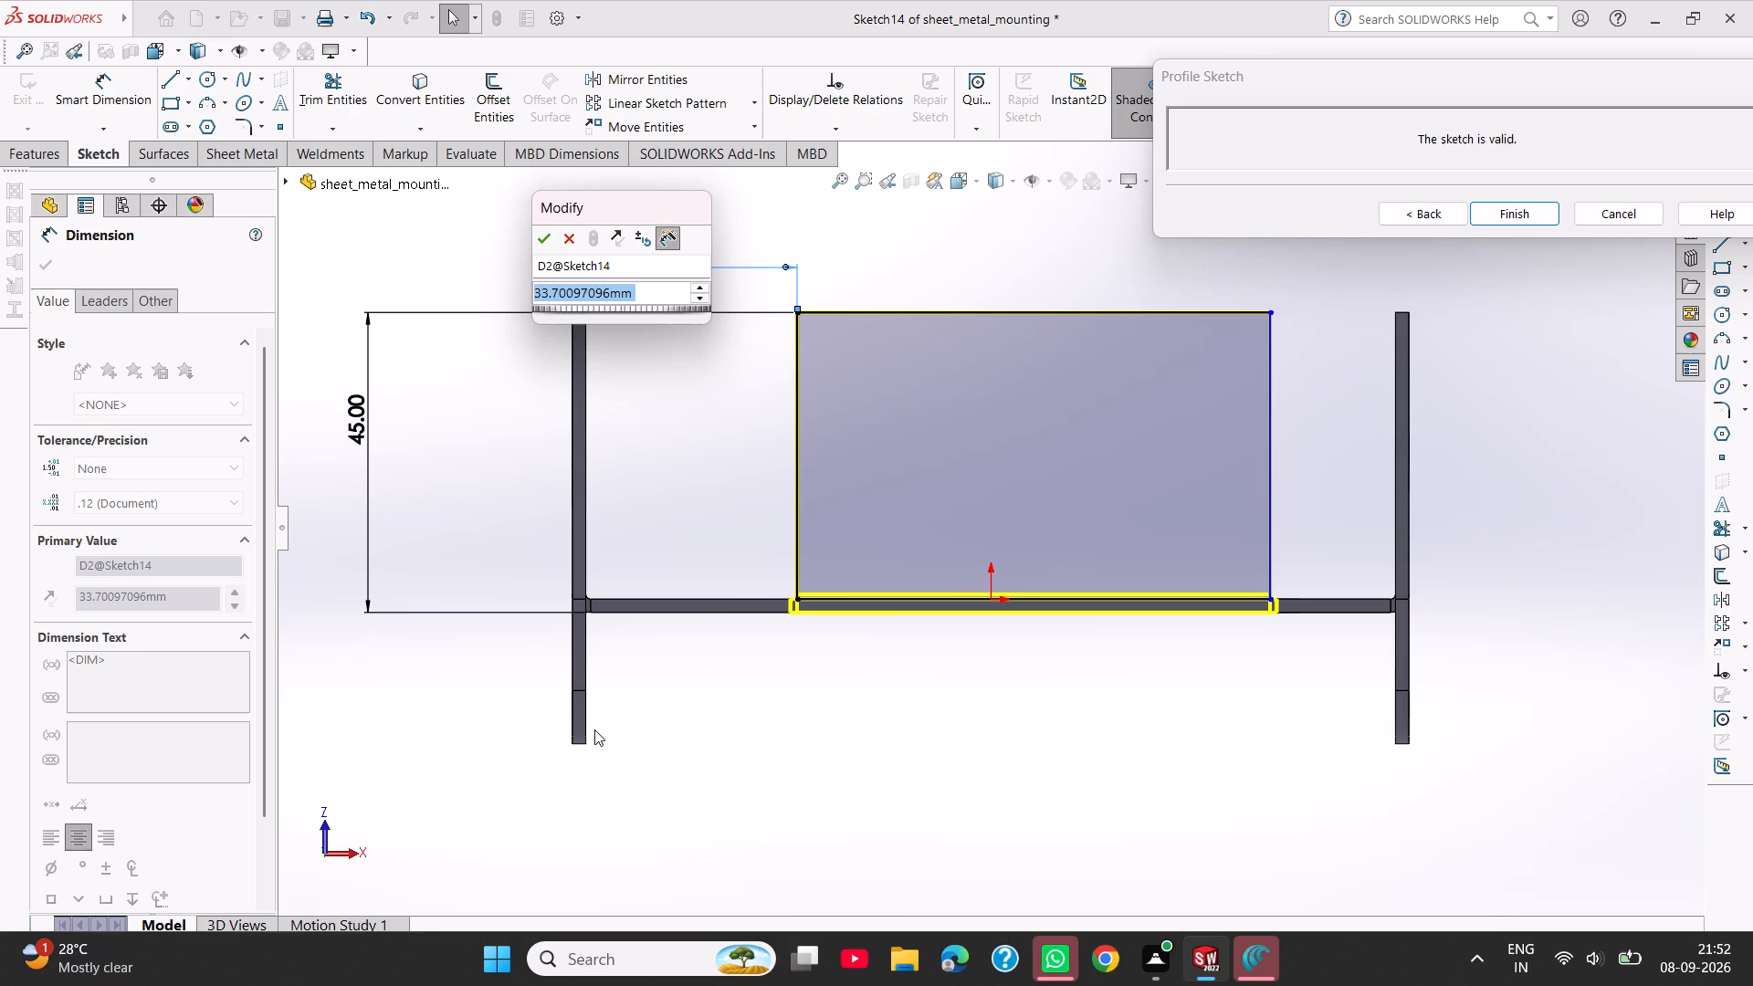
text(18)
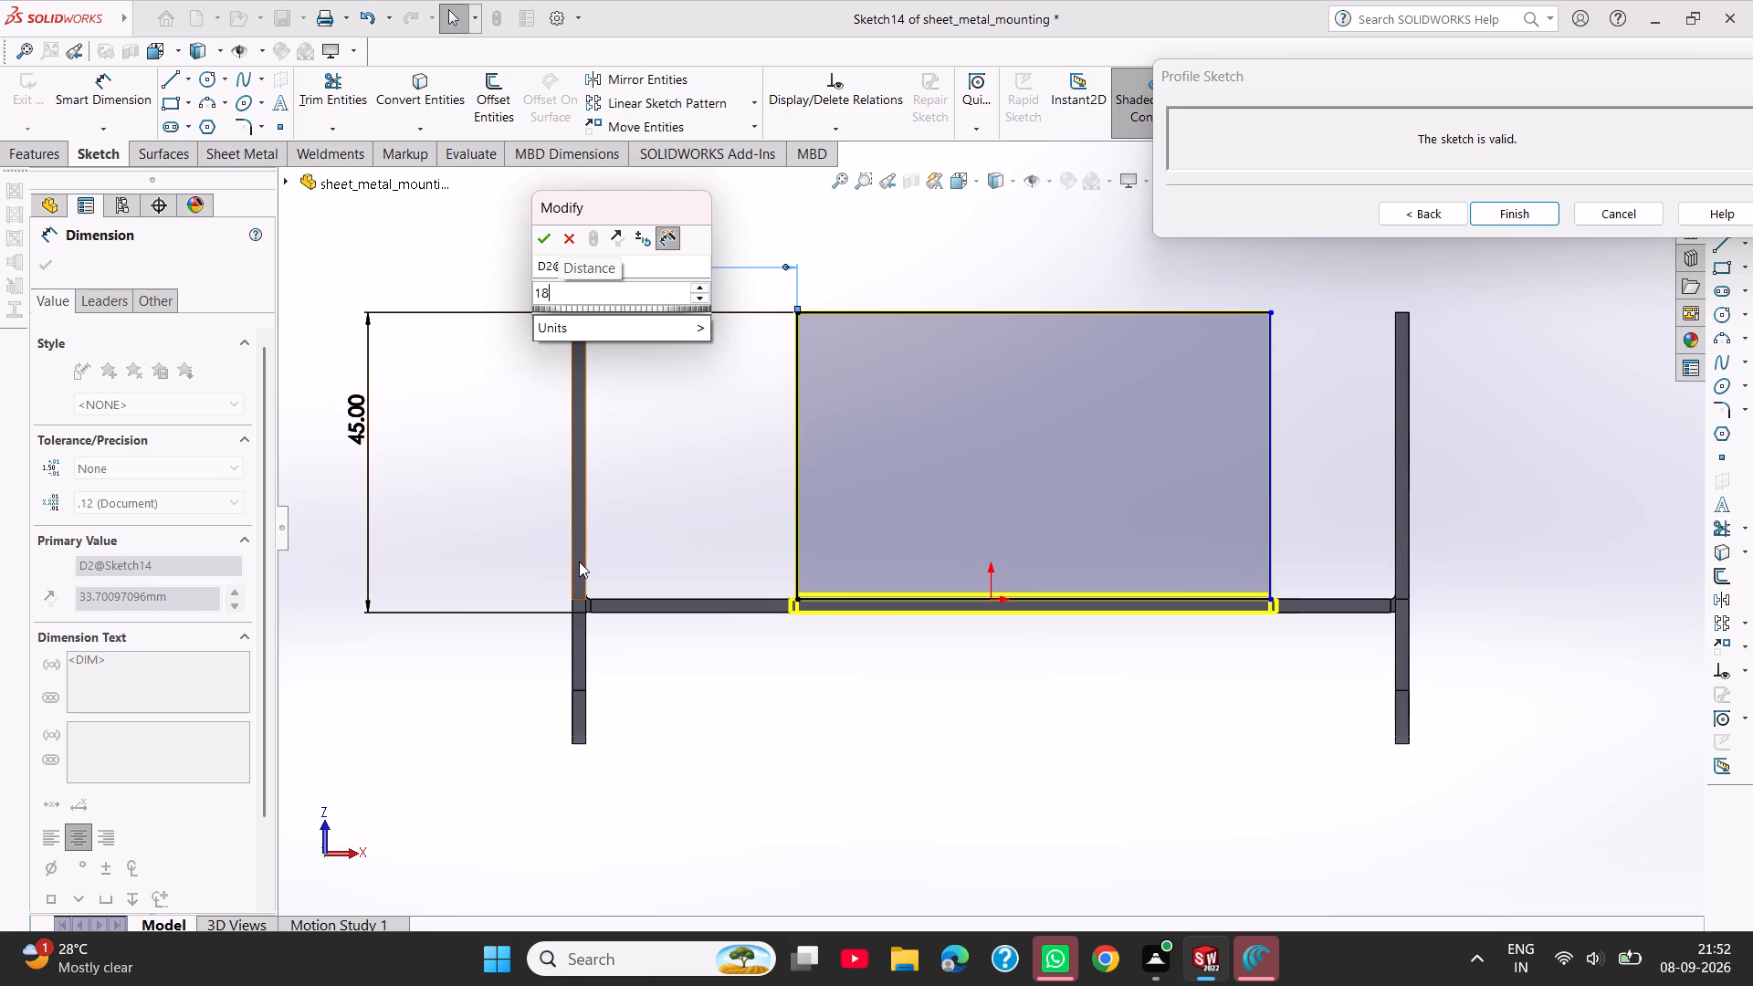
key(period)
text(53)
key(Return)
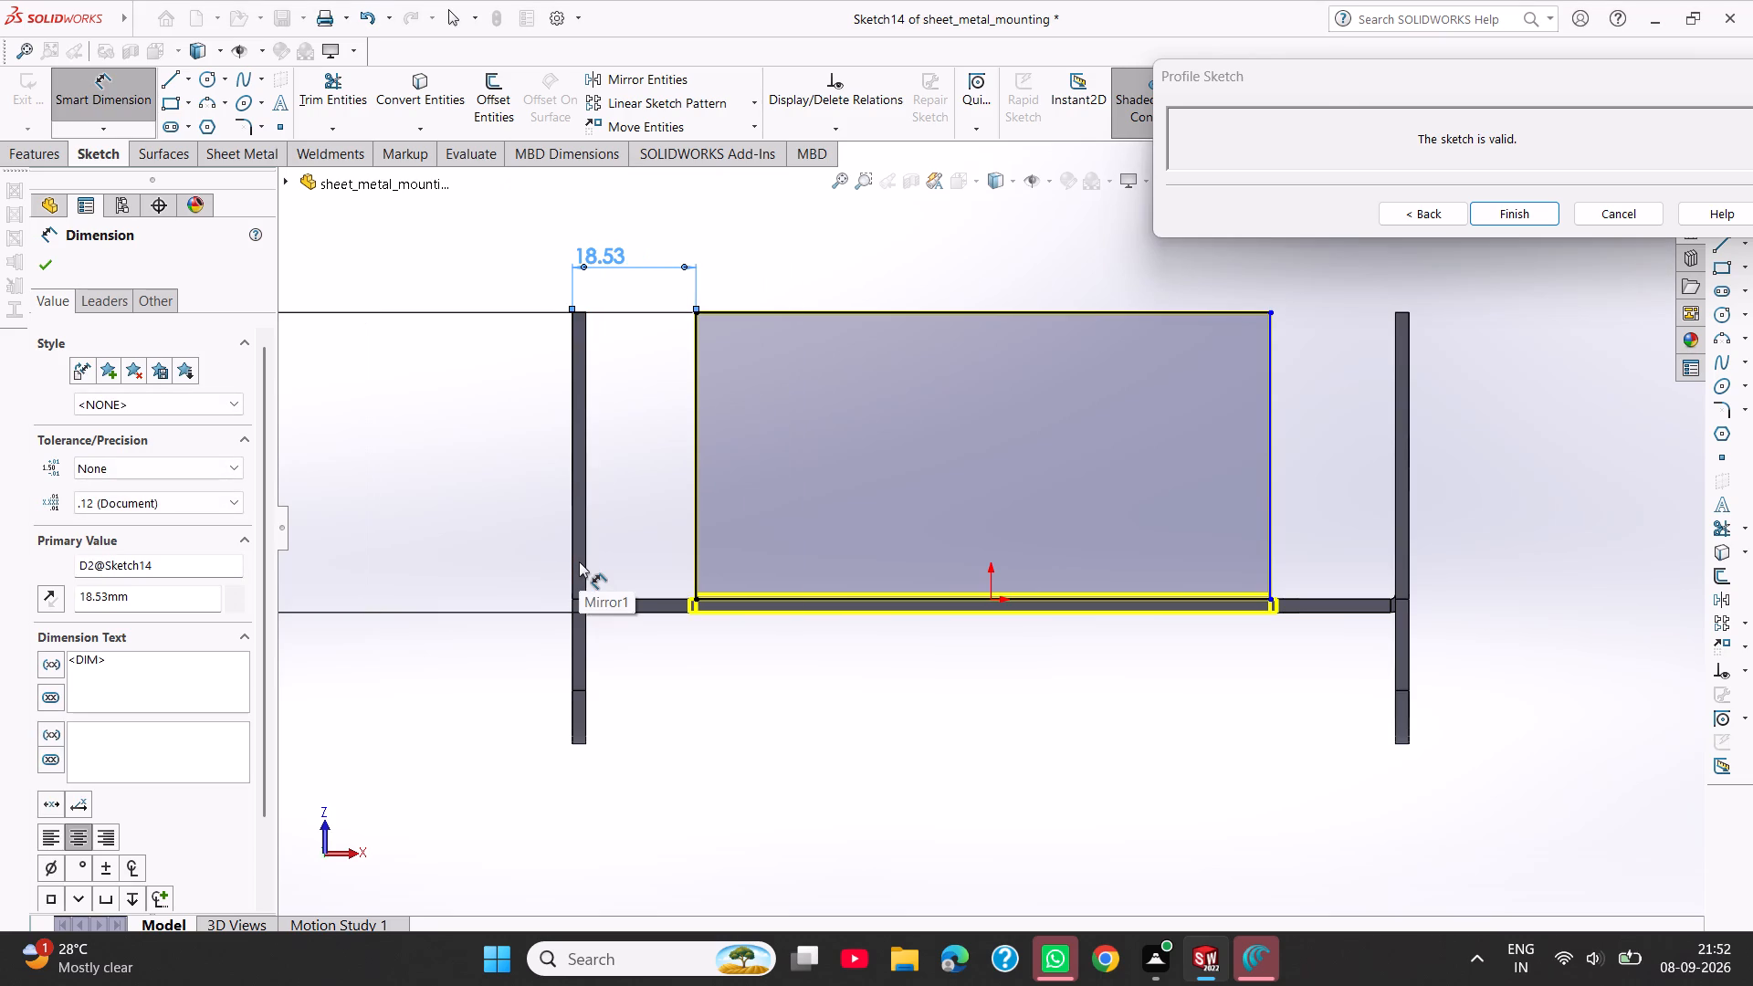
Dimension the profile's positive-X vertical line from the outer edge of the adjacent end flange and set it to 18.53 mm.
click(1273, 501)
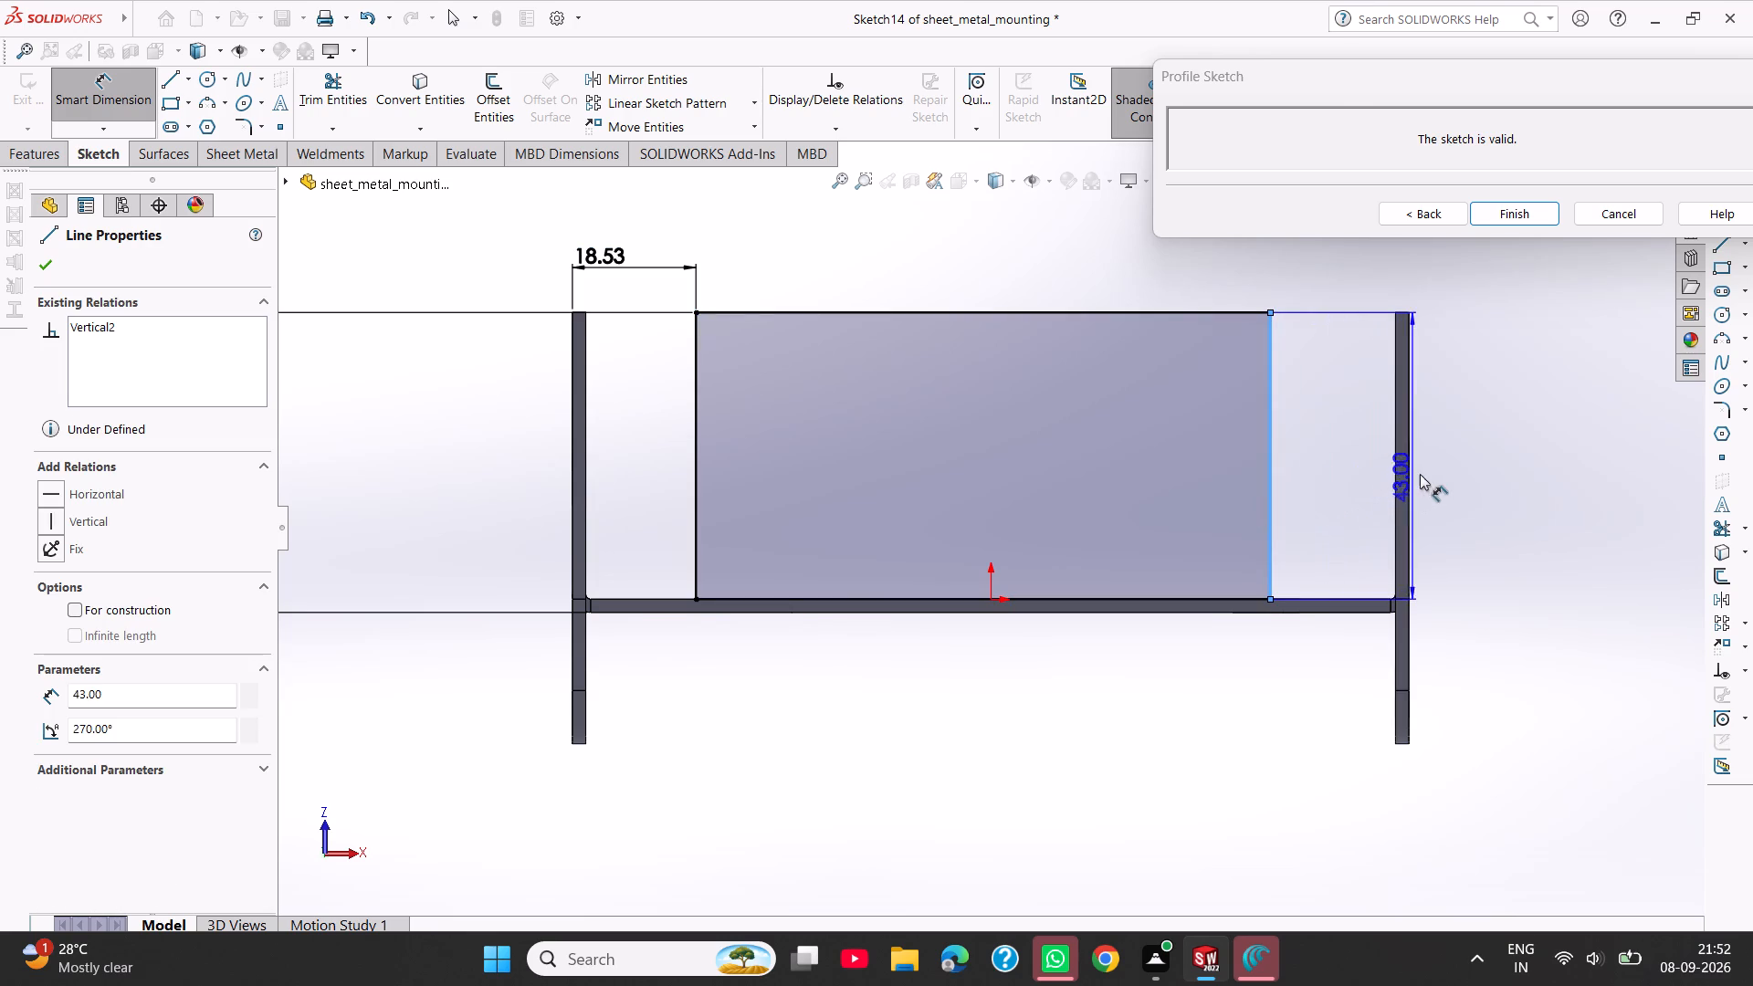
click(1408, 489)
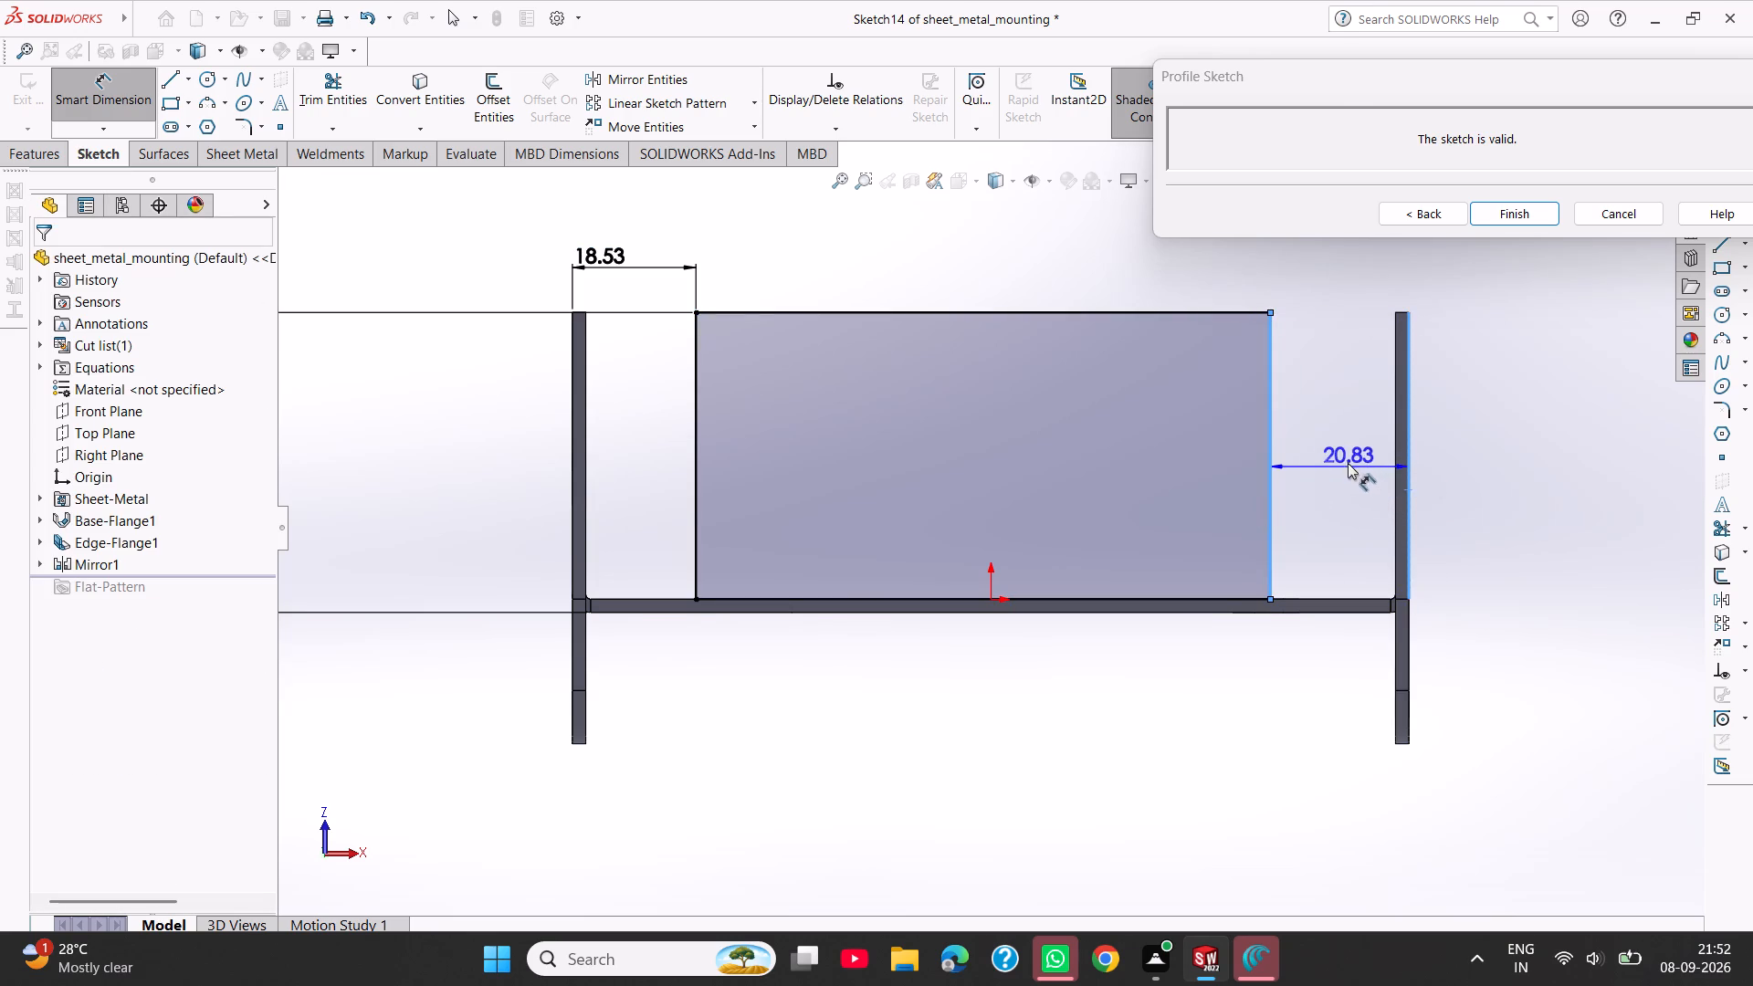
click(1344, 467)
text(18)
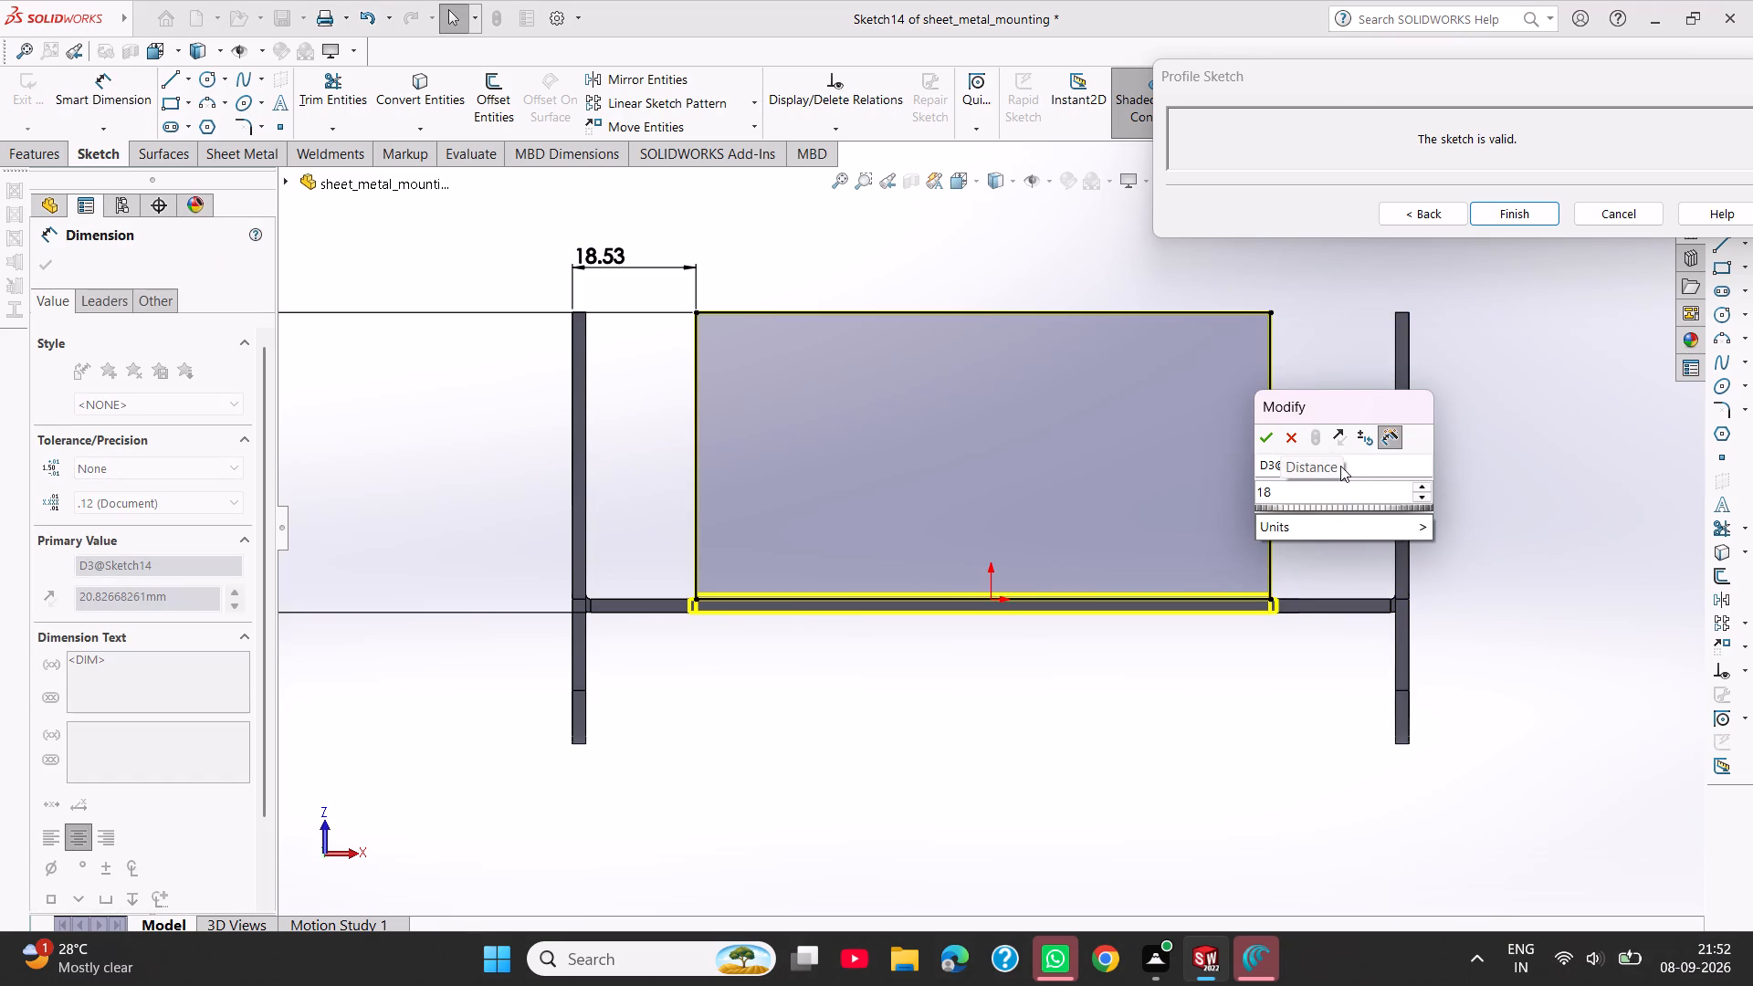
text(.53)
key(Return)
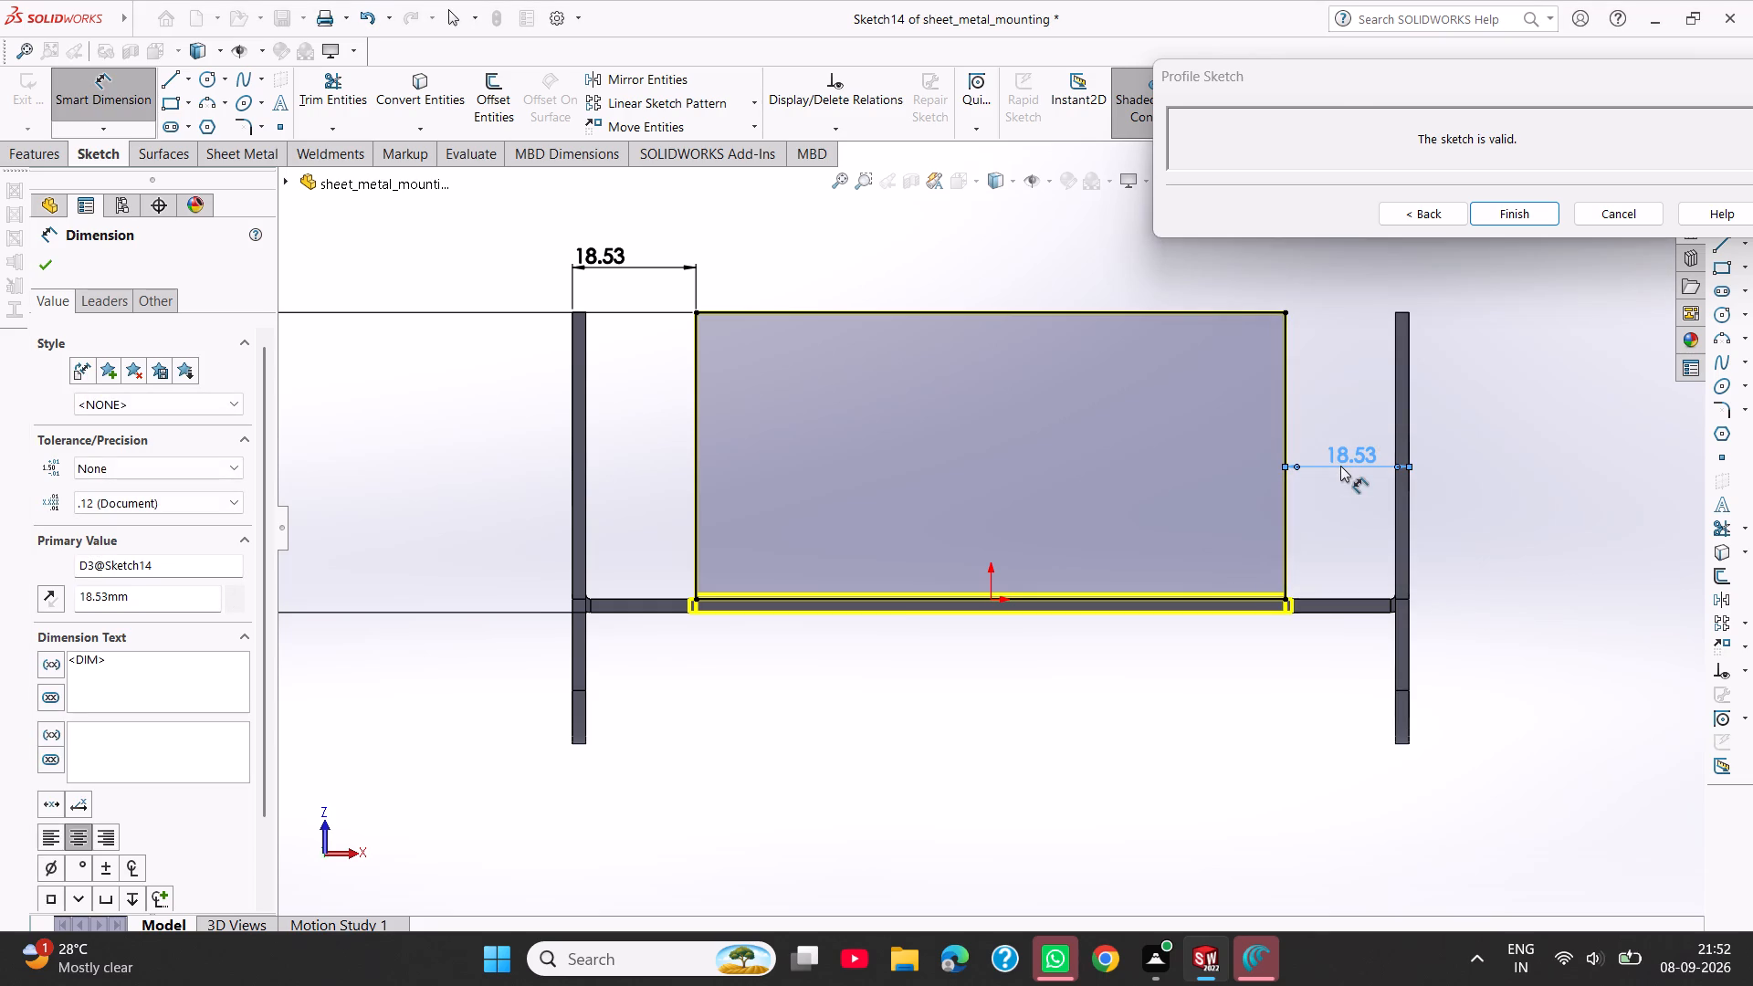
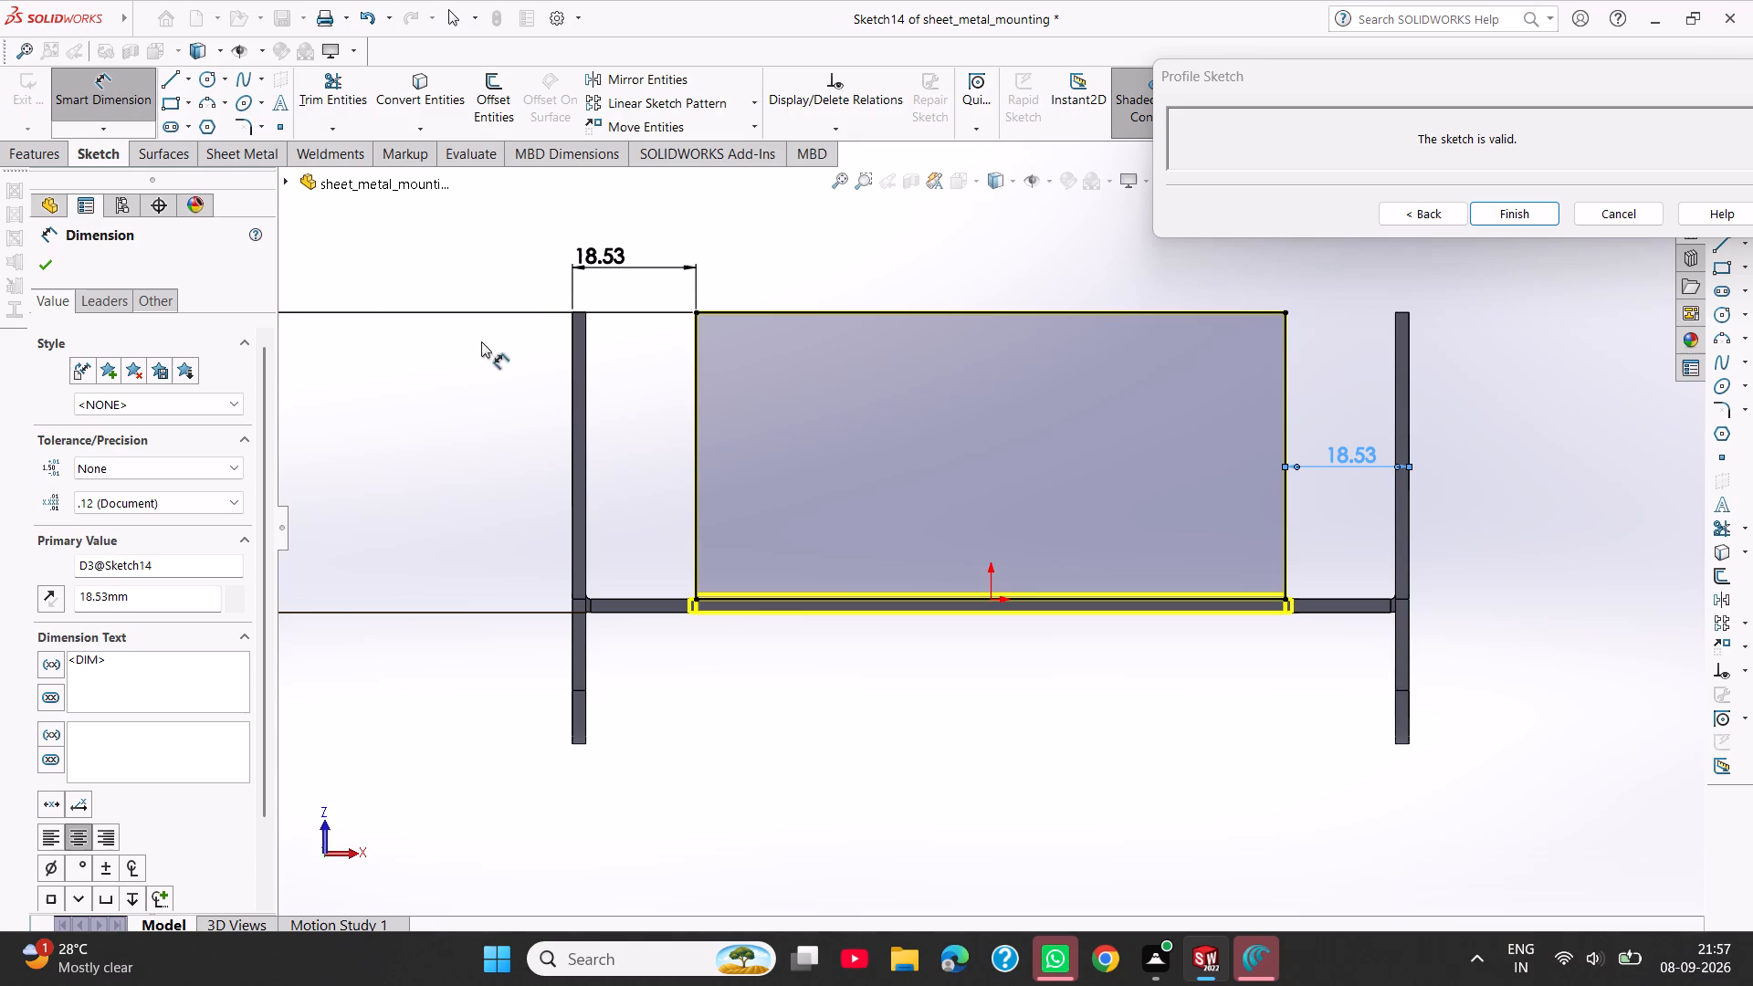
Move both 18.53 side-offset dimensions down beside the lower part of the flange profile.
drag(604, 257, 592, 546)
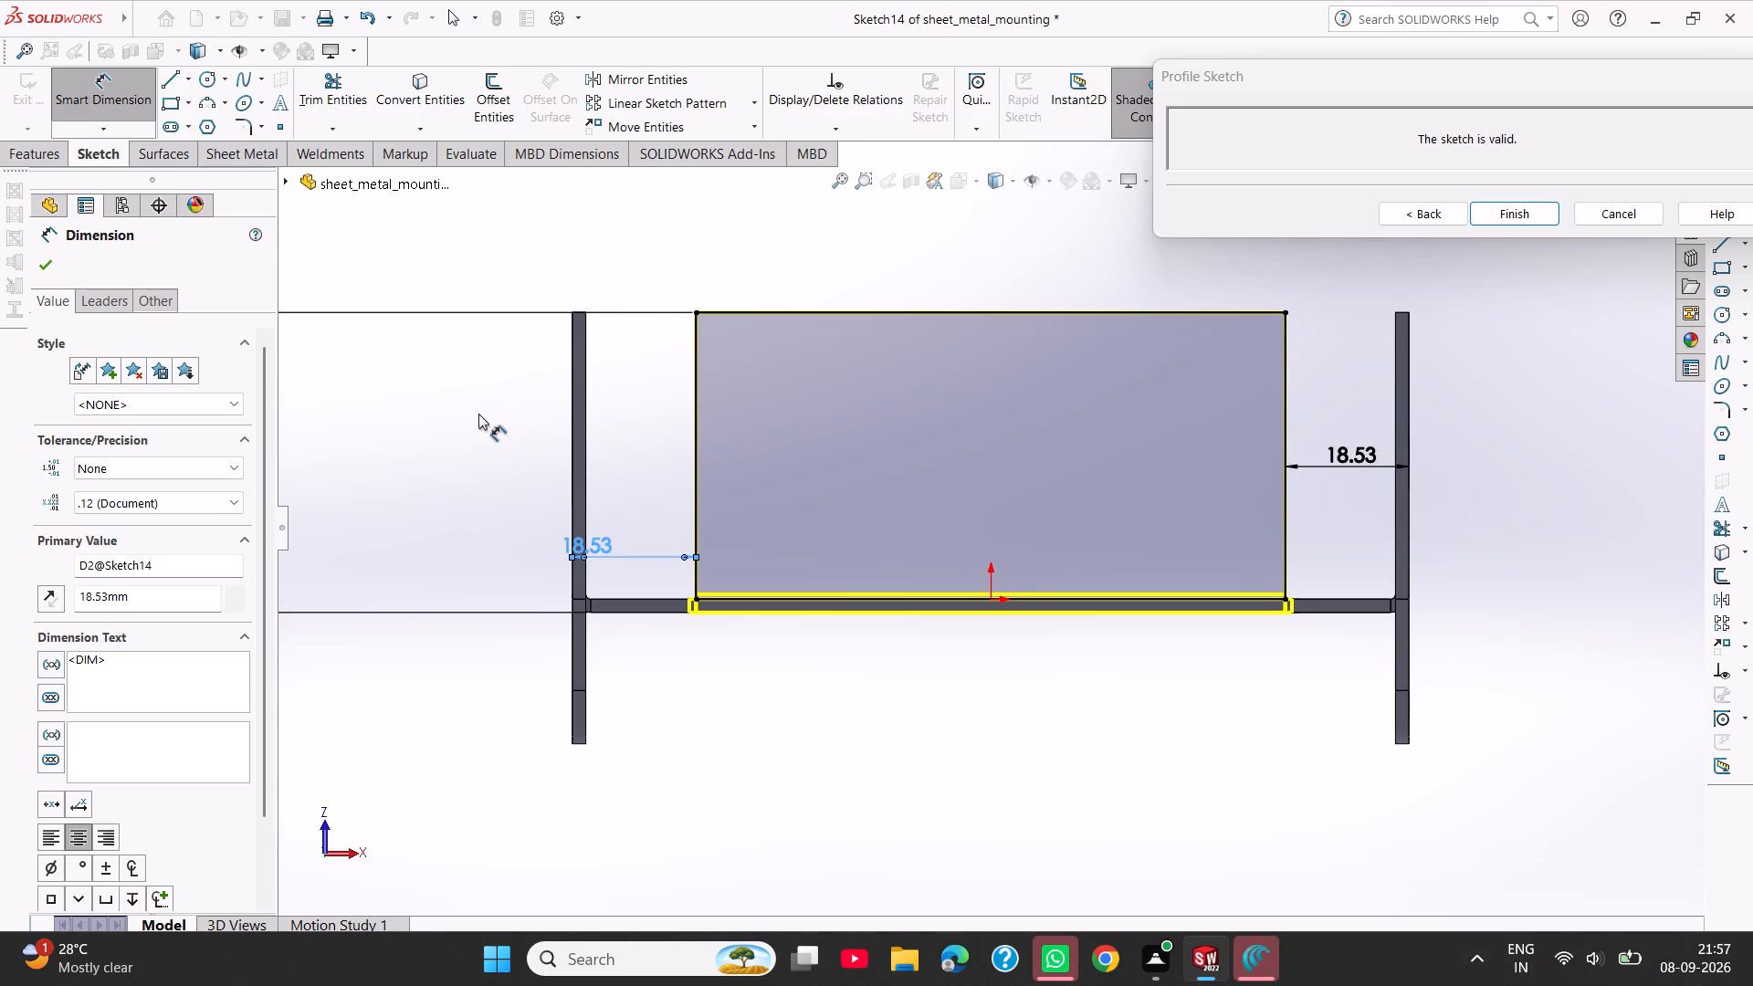
drag(1342, 468, 1338, 561)
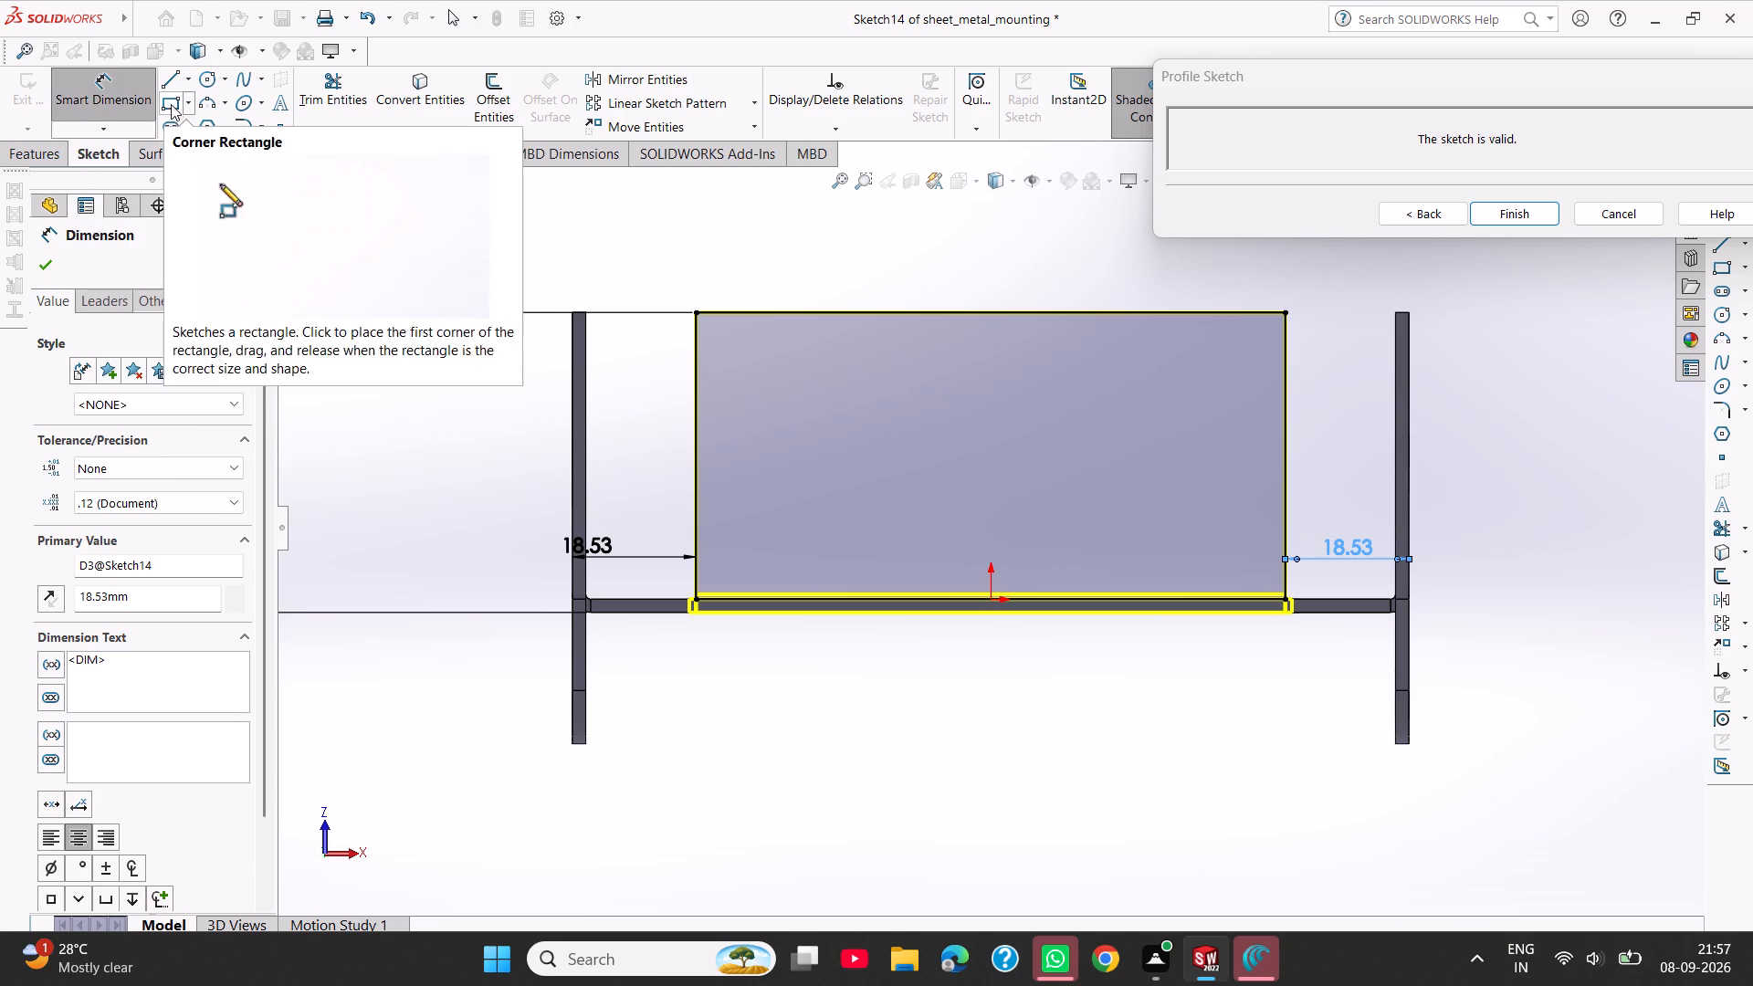
Sketch a corner rectangle about 51.5 mm by 19 mm straddling the upper edge of the flange profile.
click(173, 107)
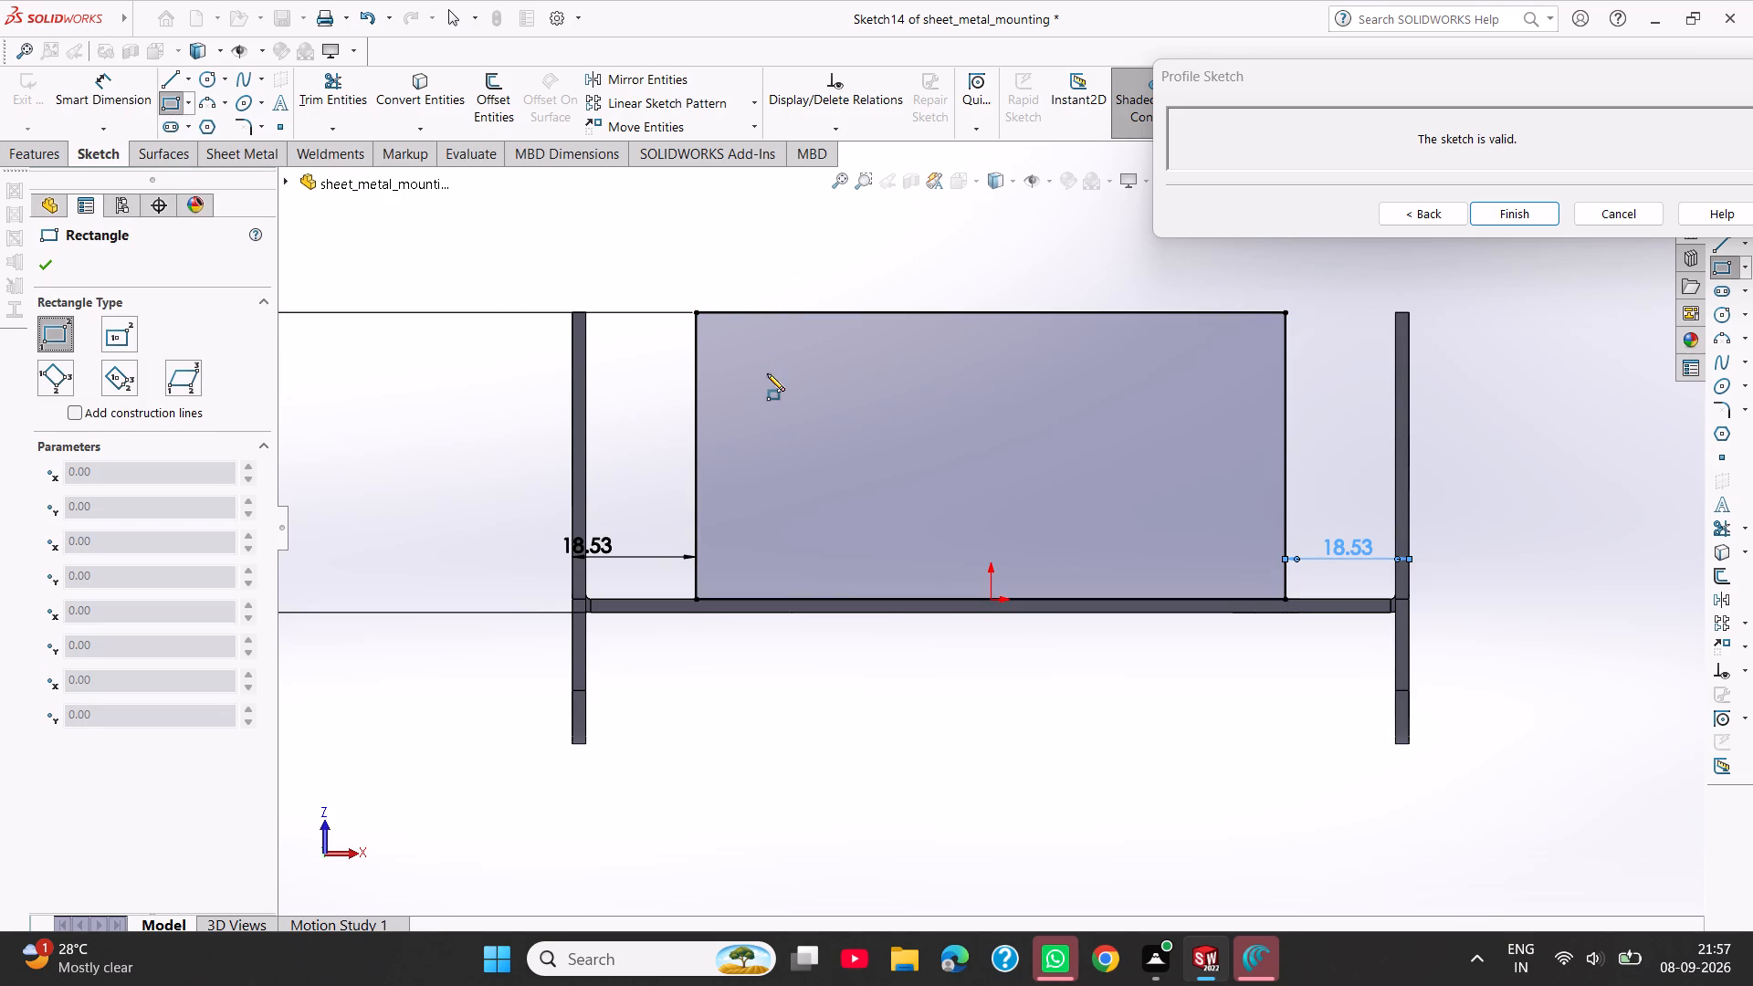
click(795, 373)
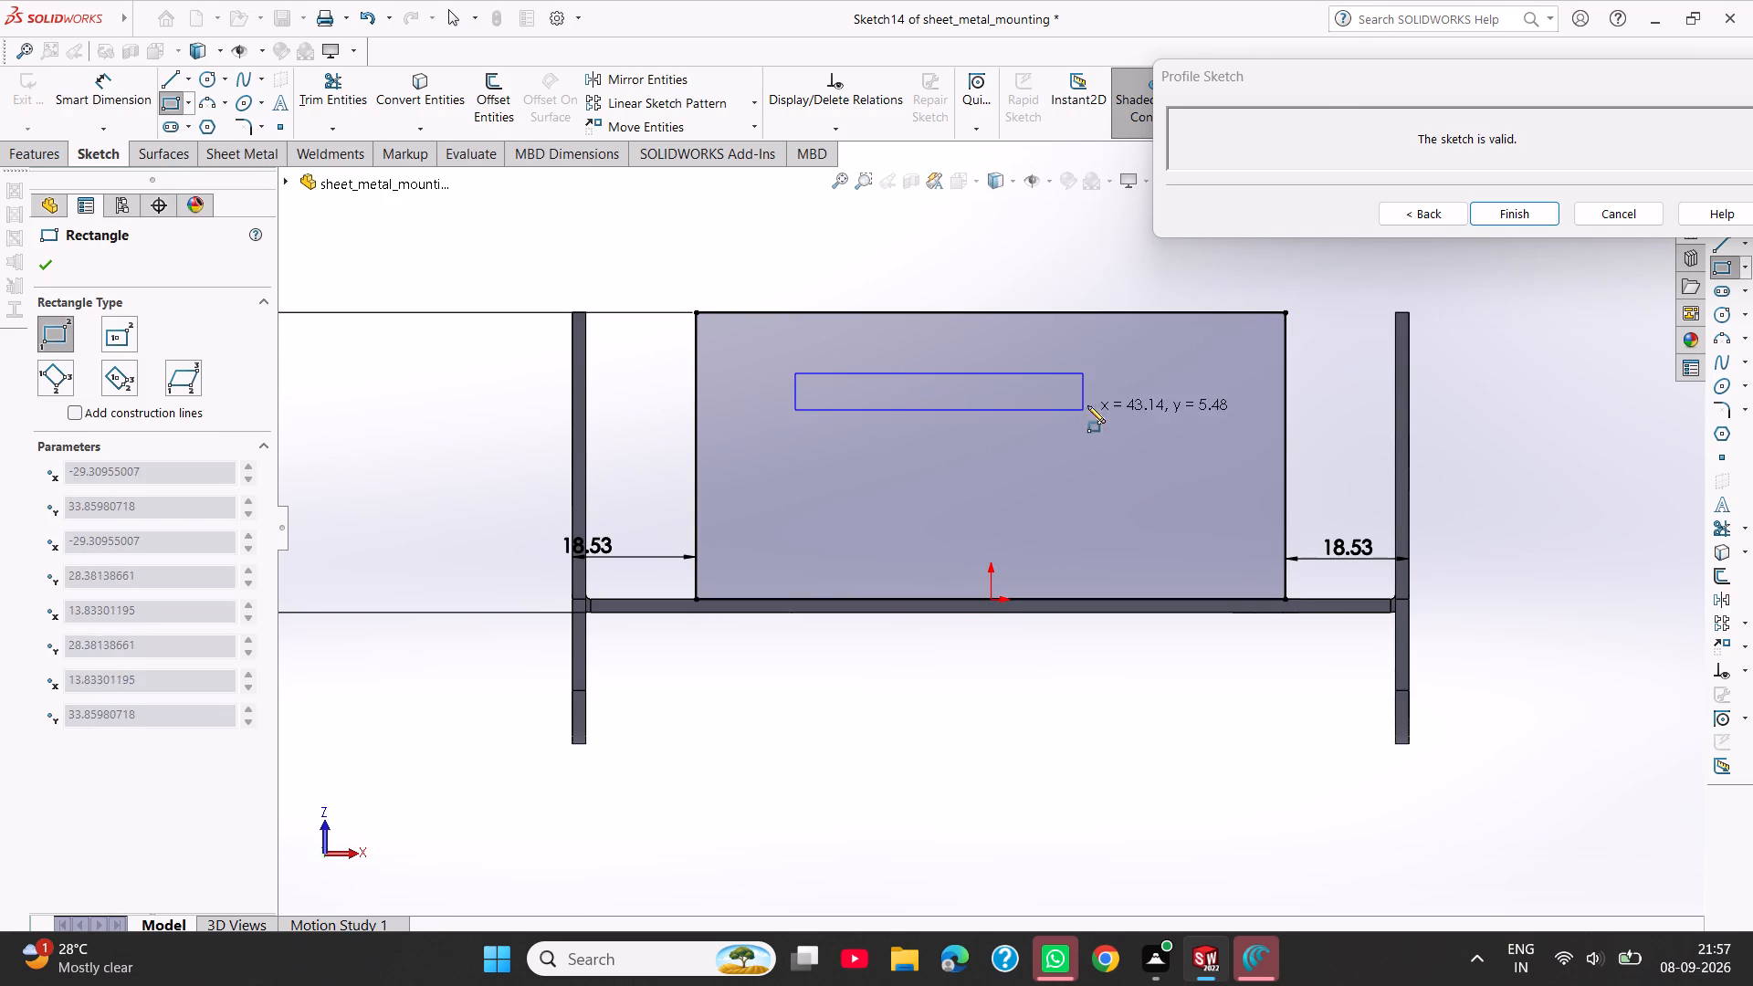
click(1139, 246)
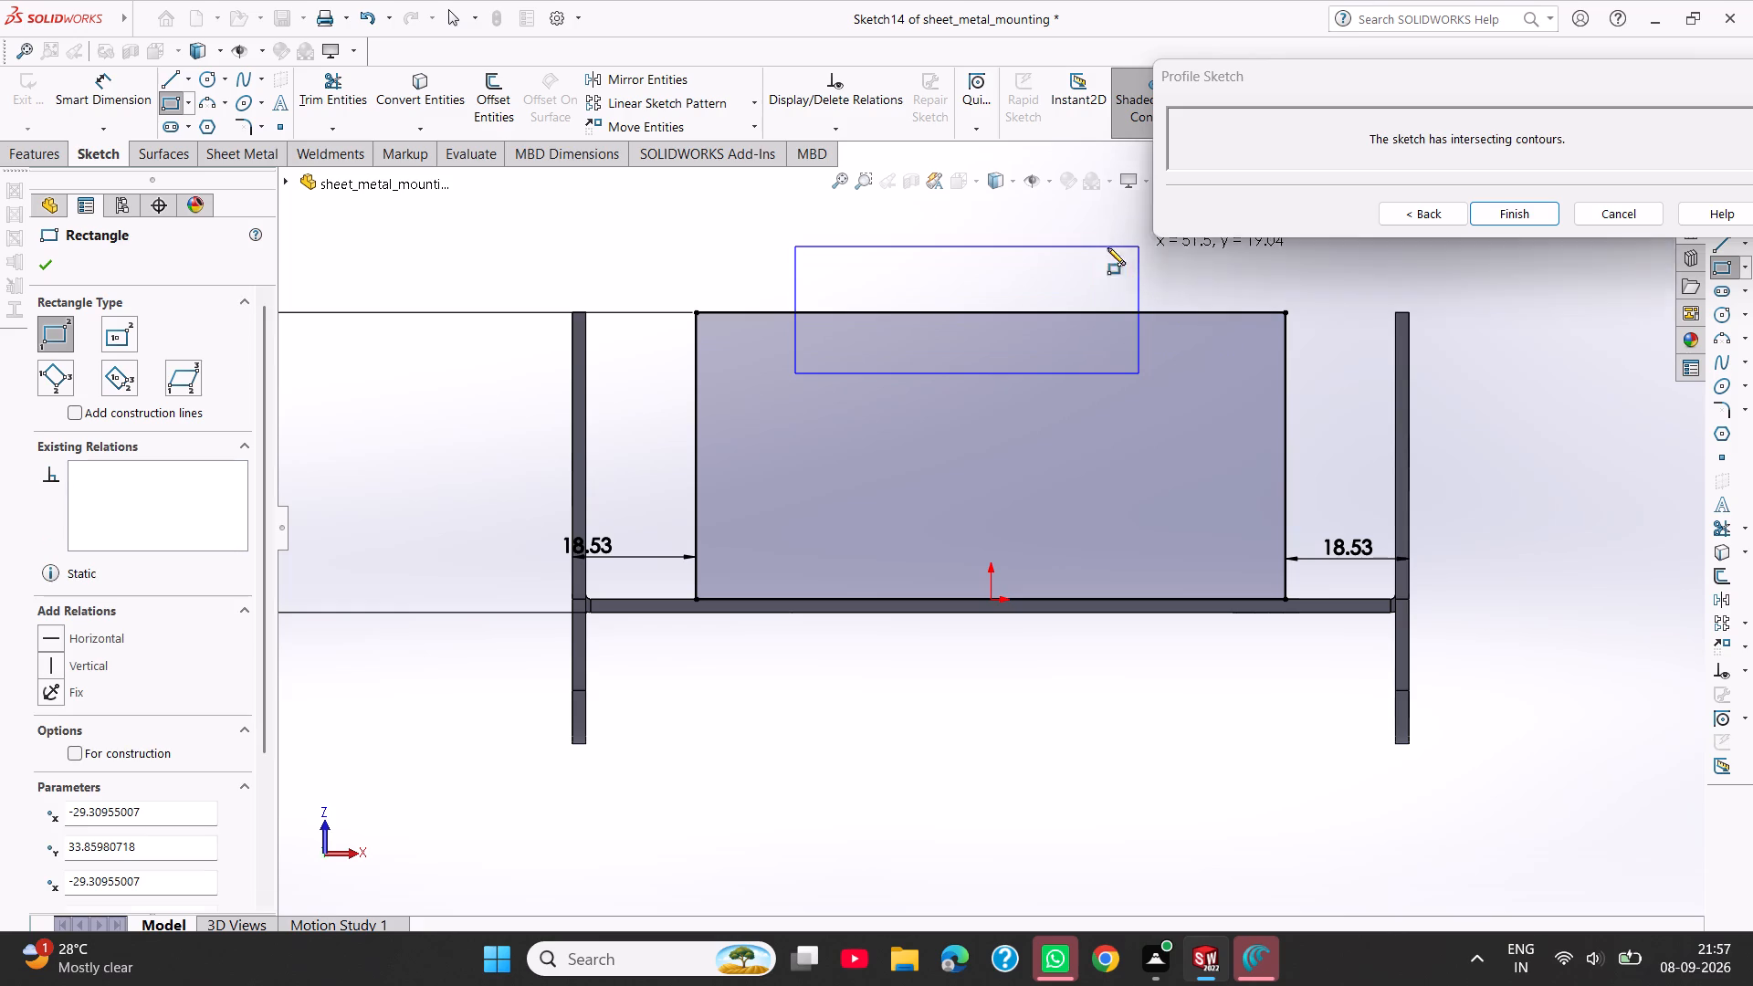
Dimension the new rectangle's lower edge to a width of 80.2 mm.
click(120, 84)
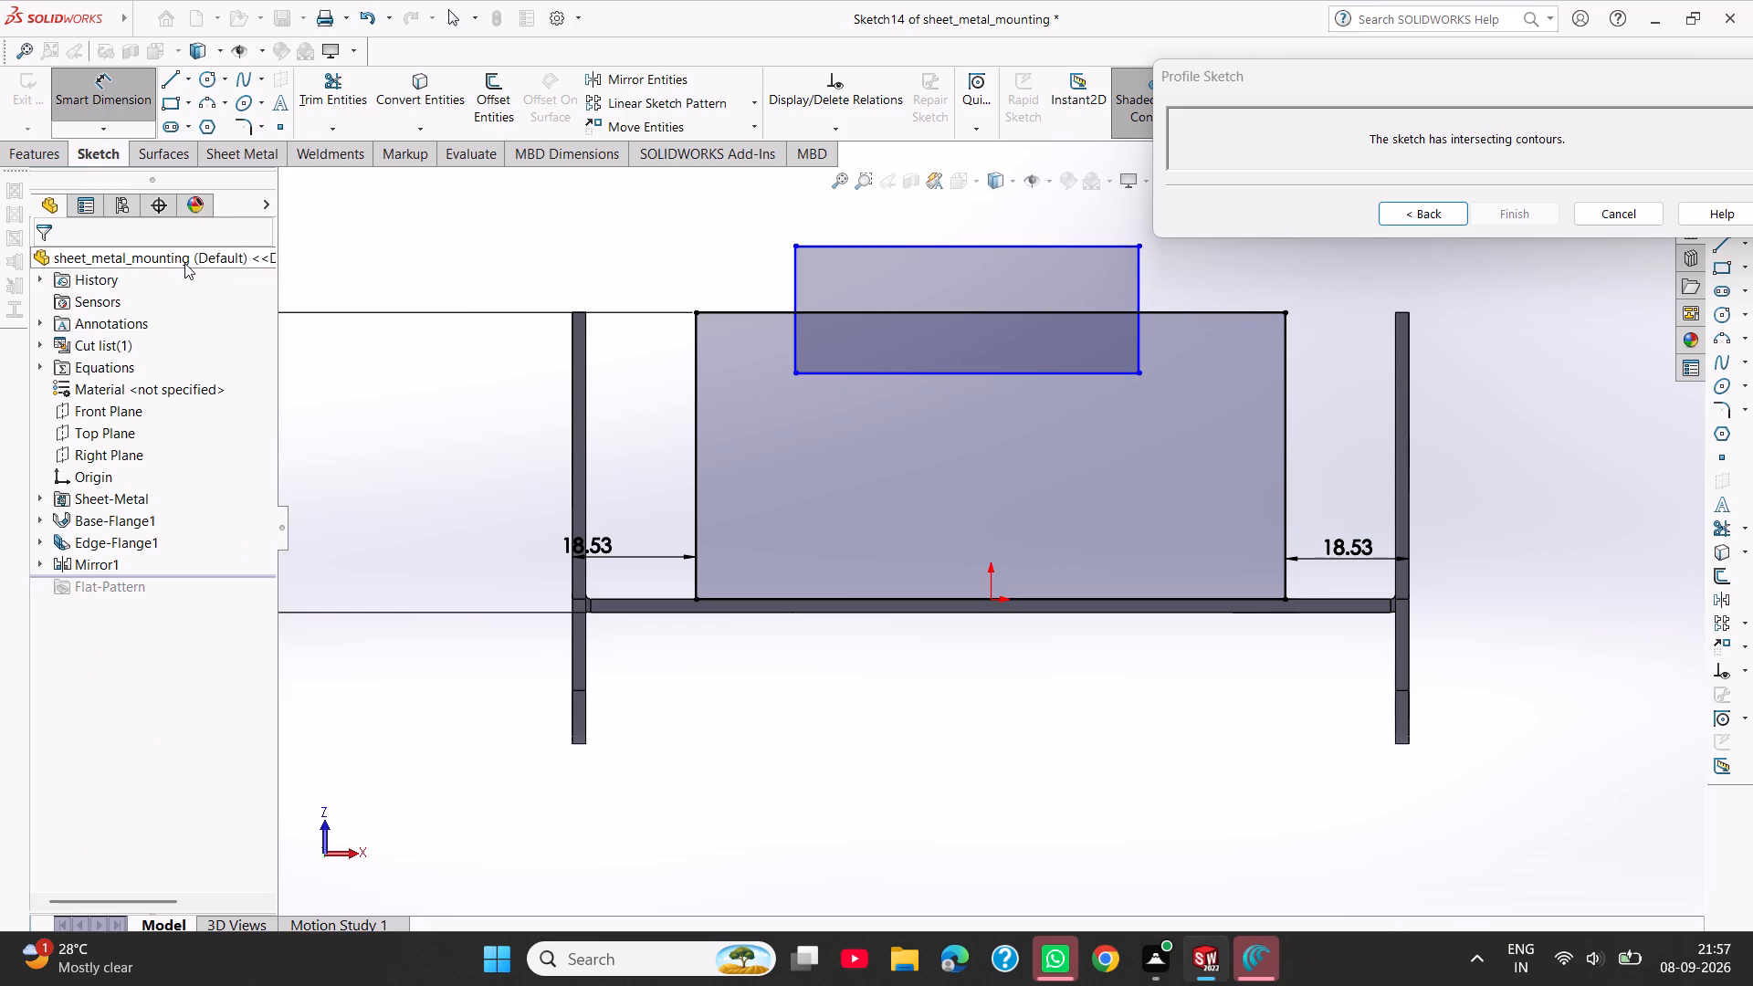
click(929, 243)
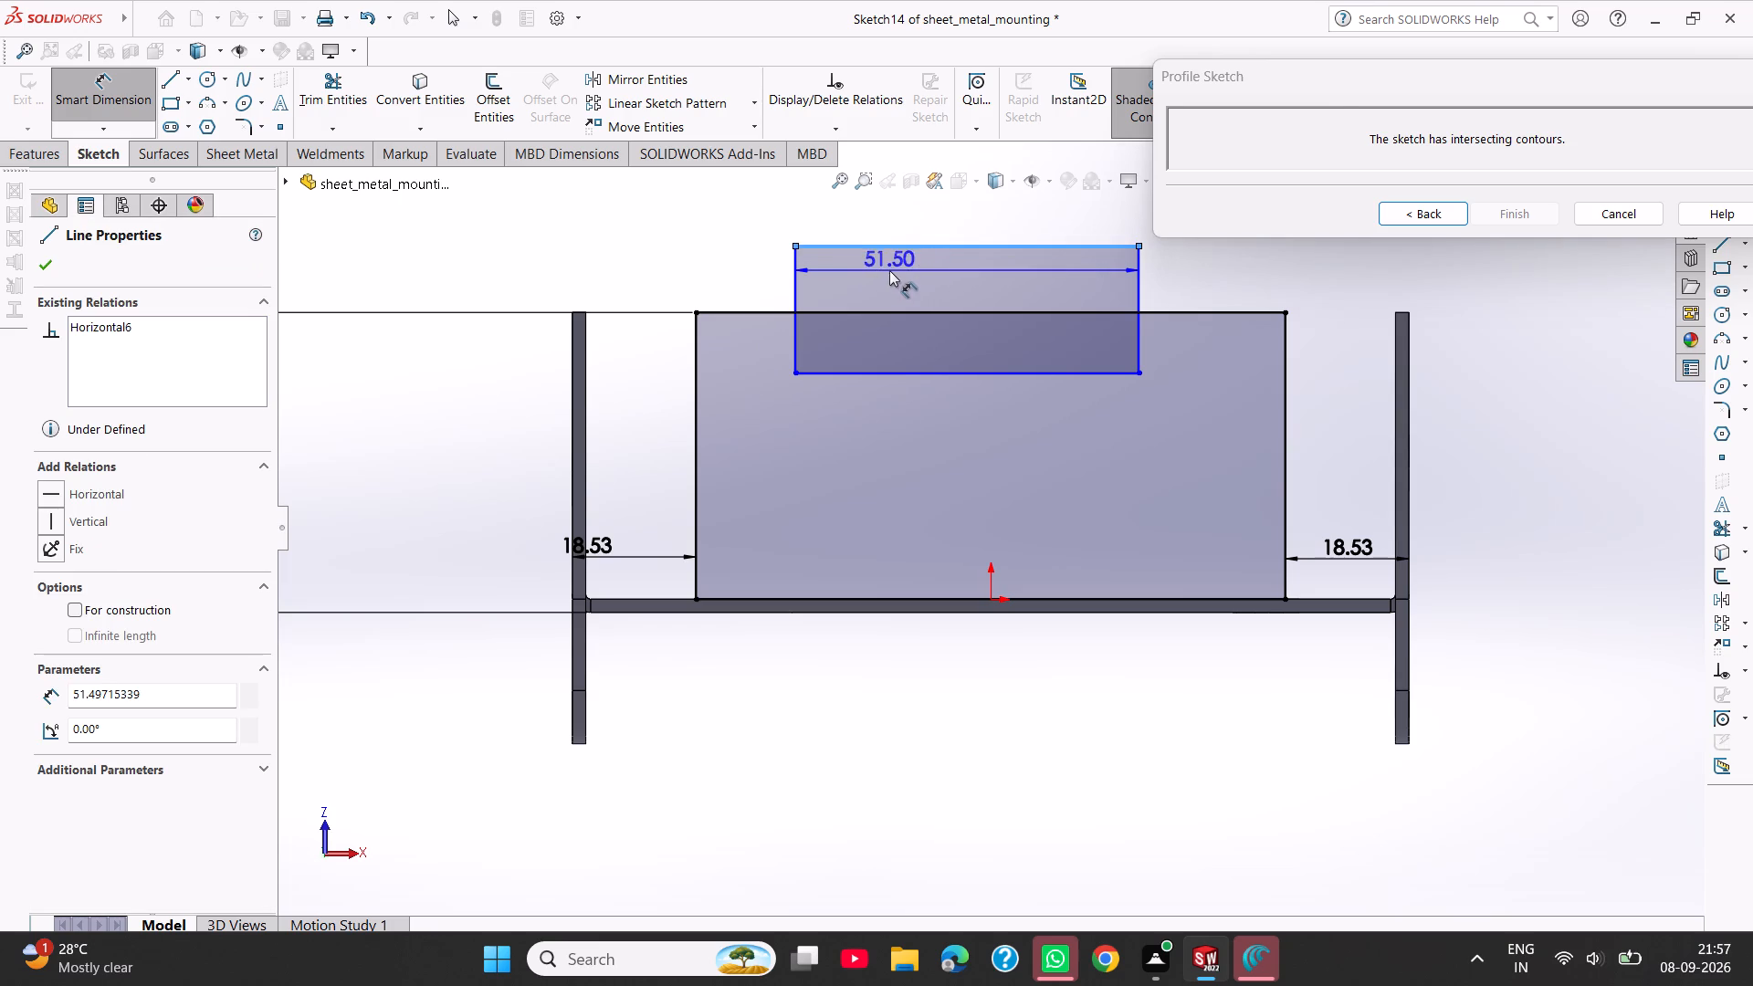
key(Escape)
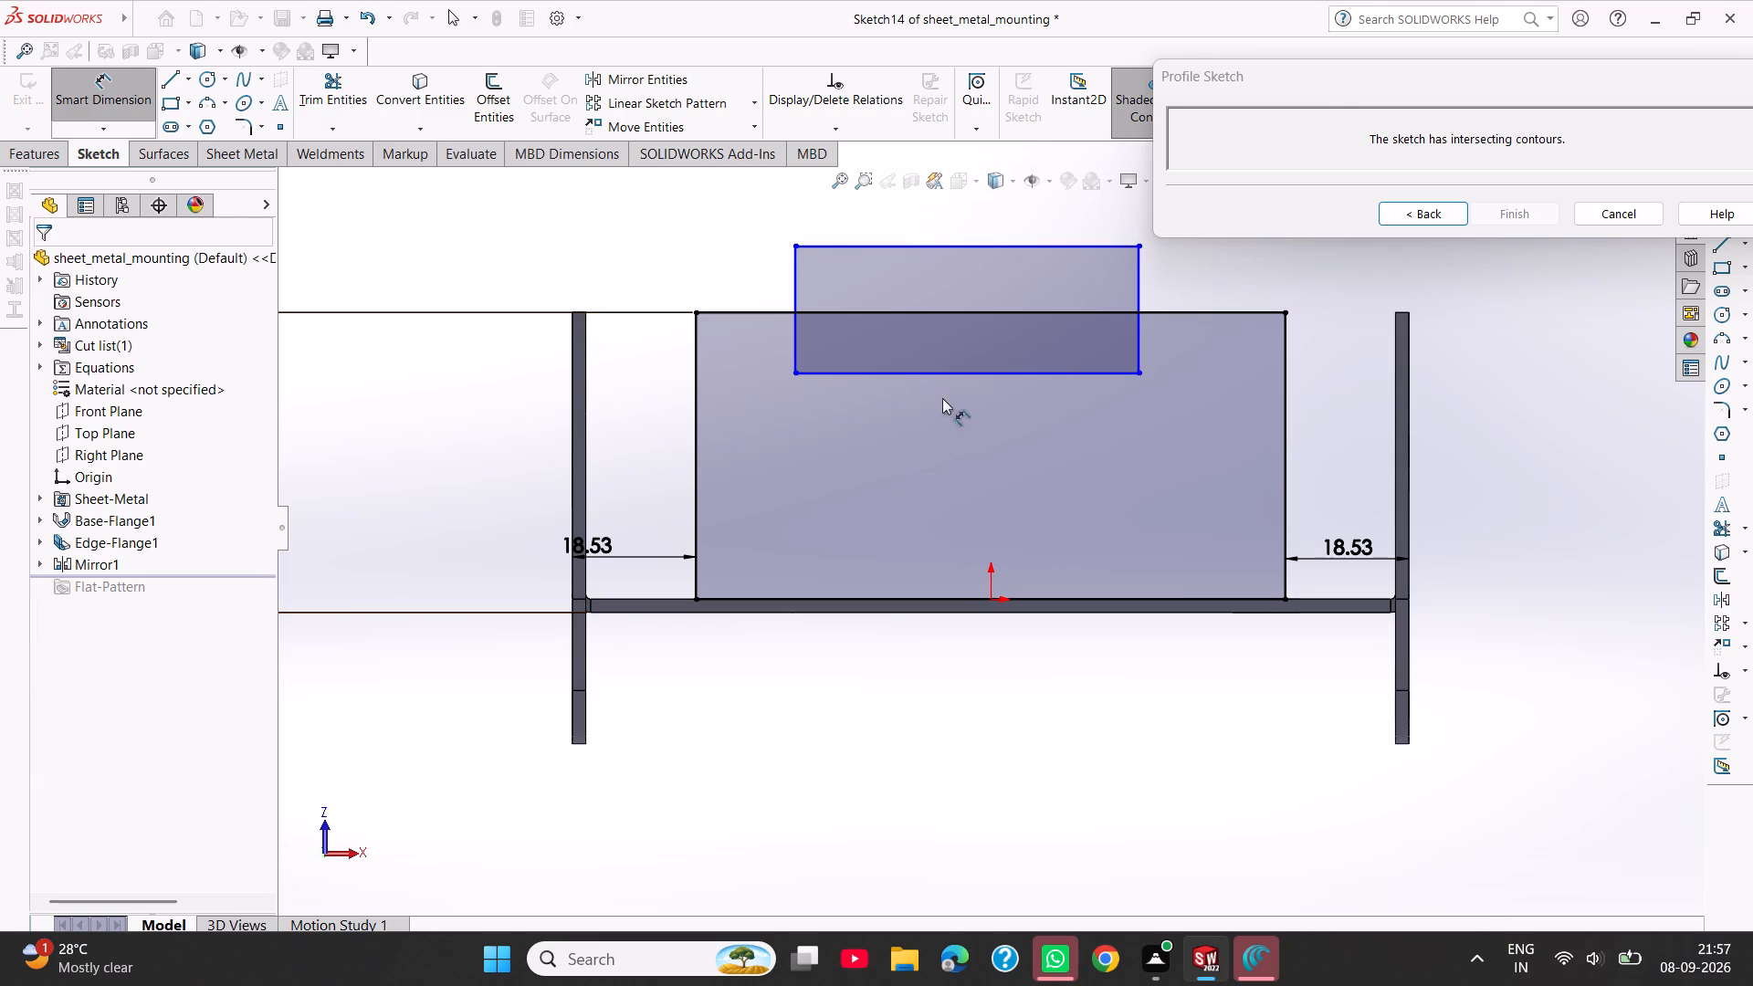
click(949, 377)
click(979, 437)
key(8)
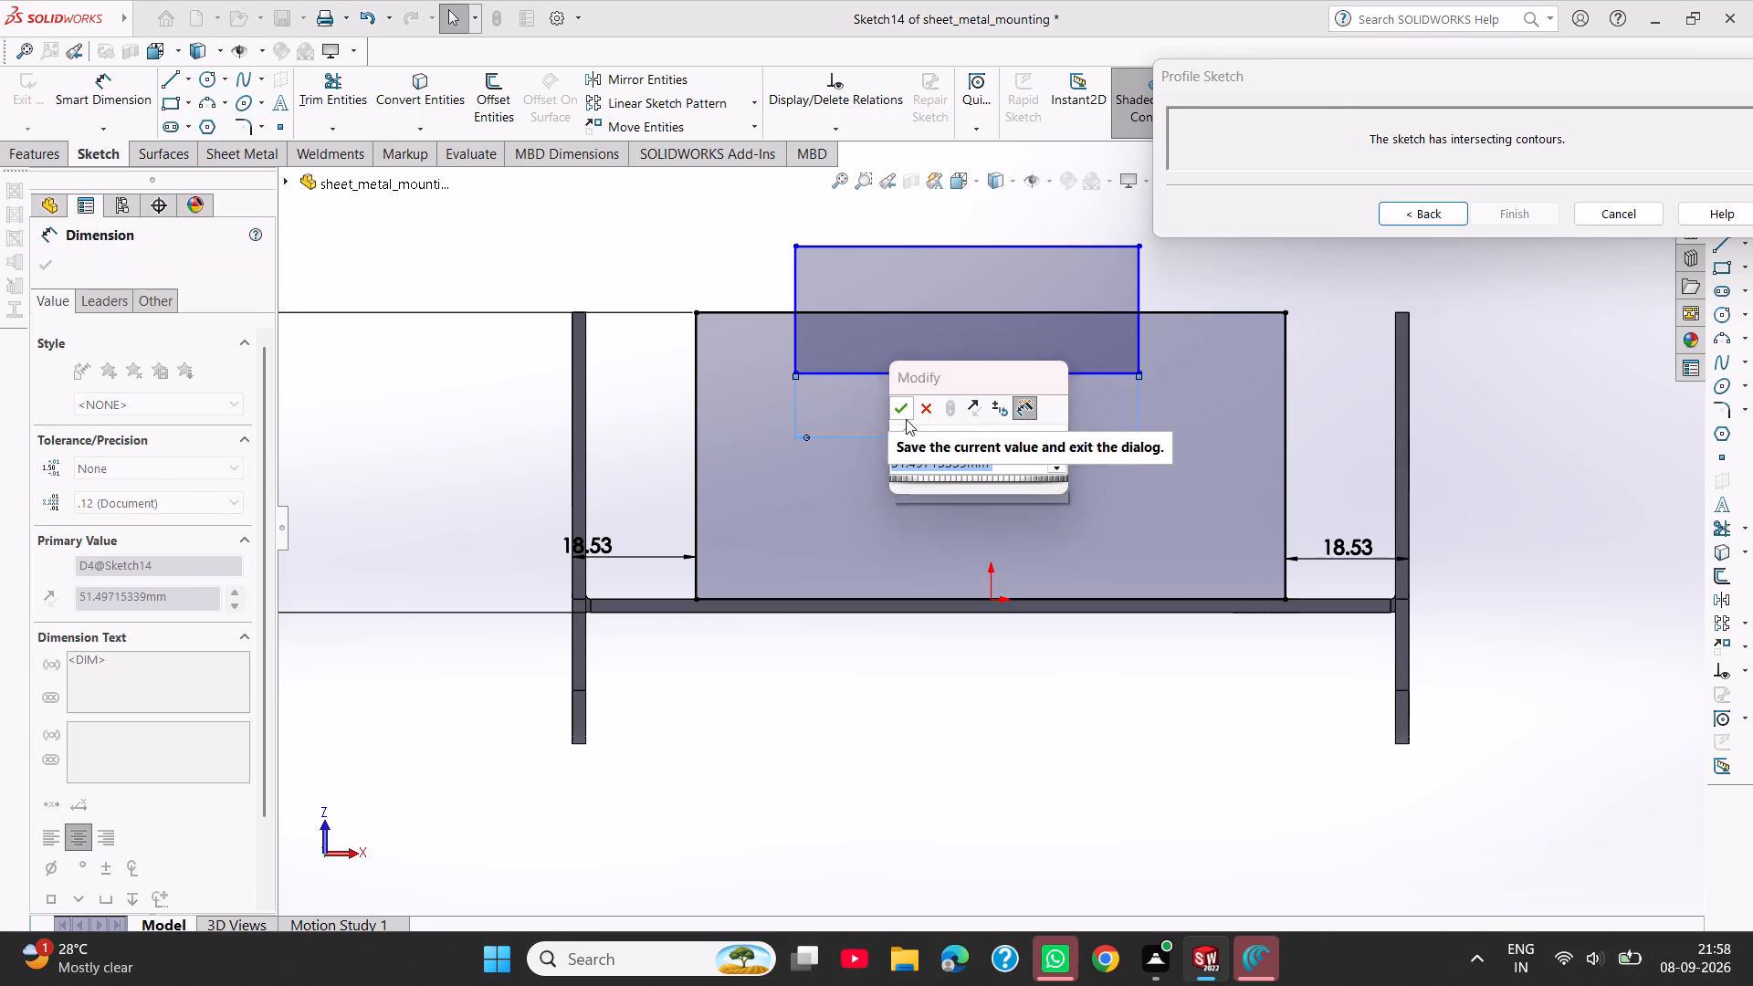
text(0.2)
key(Return)
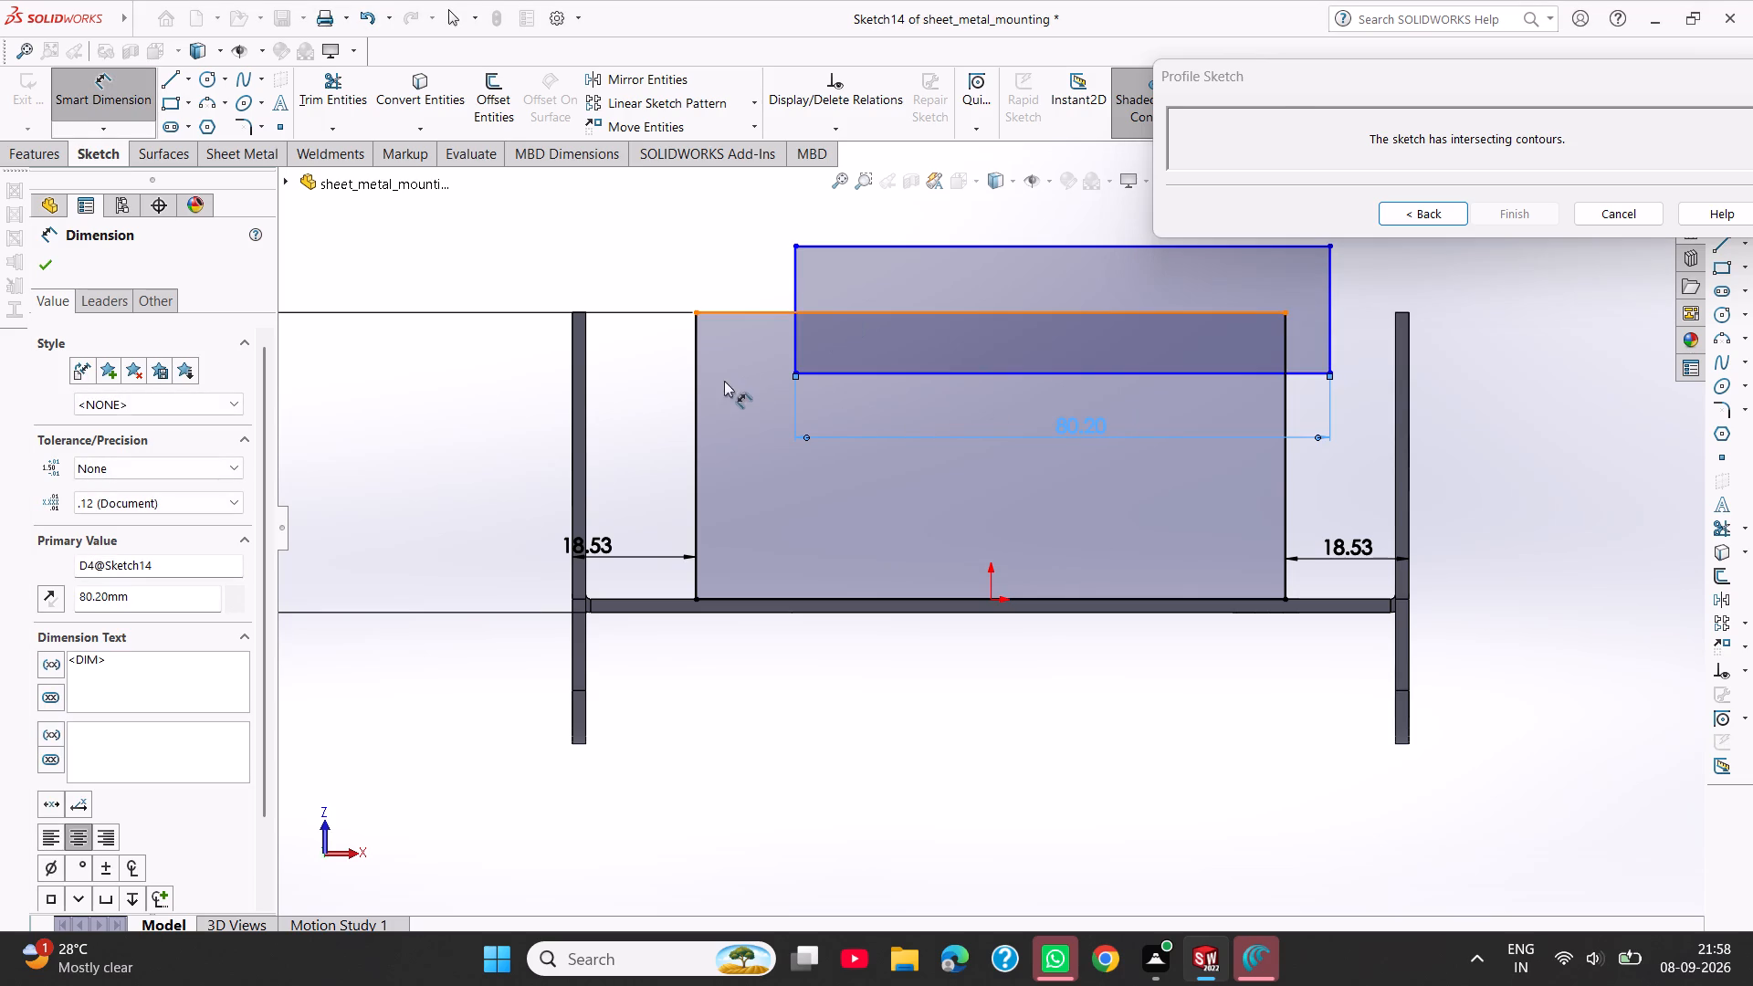
Dimension the horizontal distance from the new rectangle's left edge to the origin as 40.1 mm.
scroll(1082, 424, up, 3)
scroll(1069, 442, down, 2)
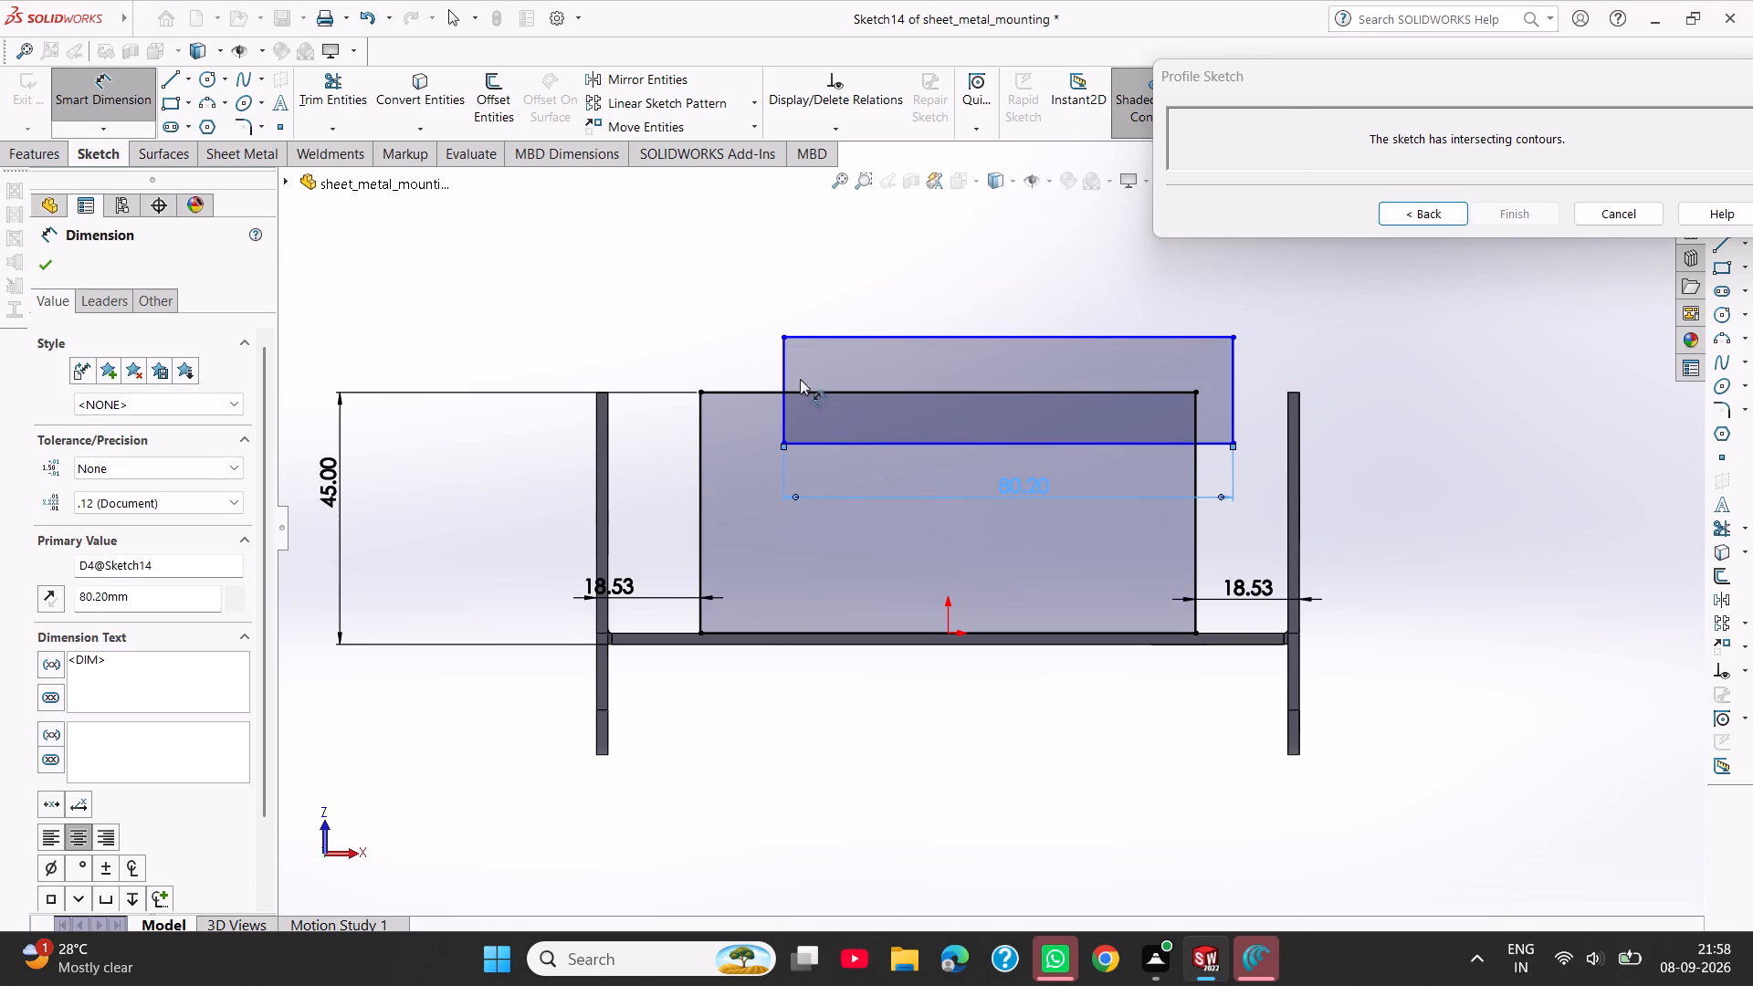
click(787, 356)
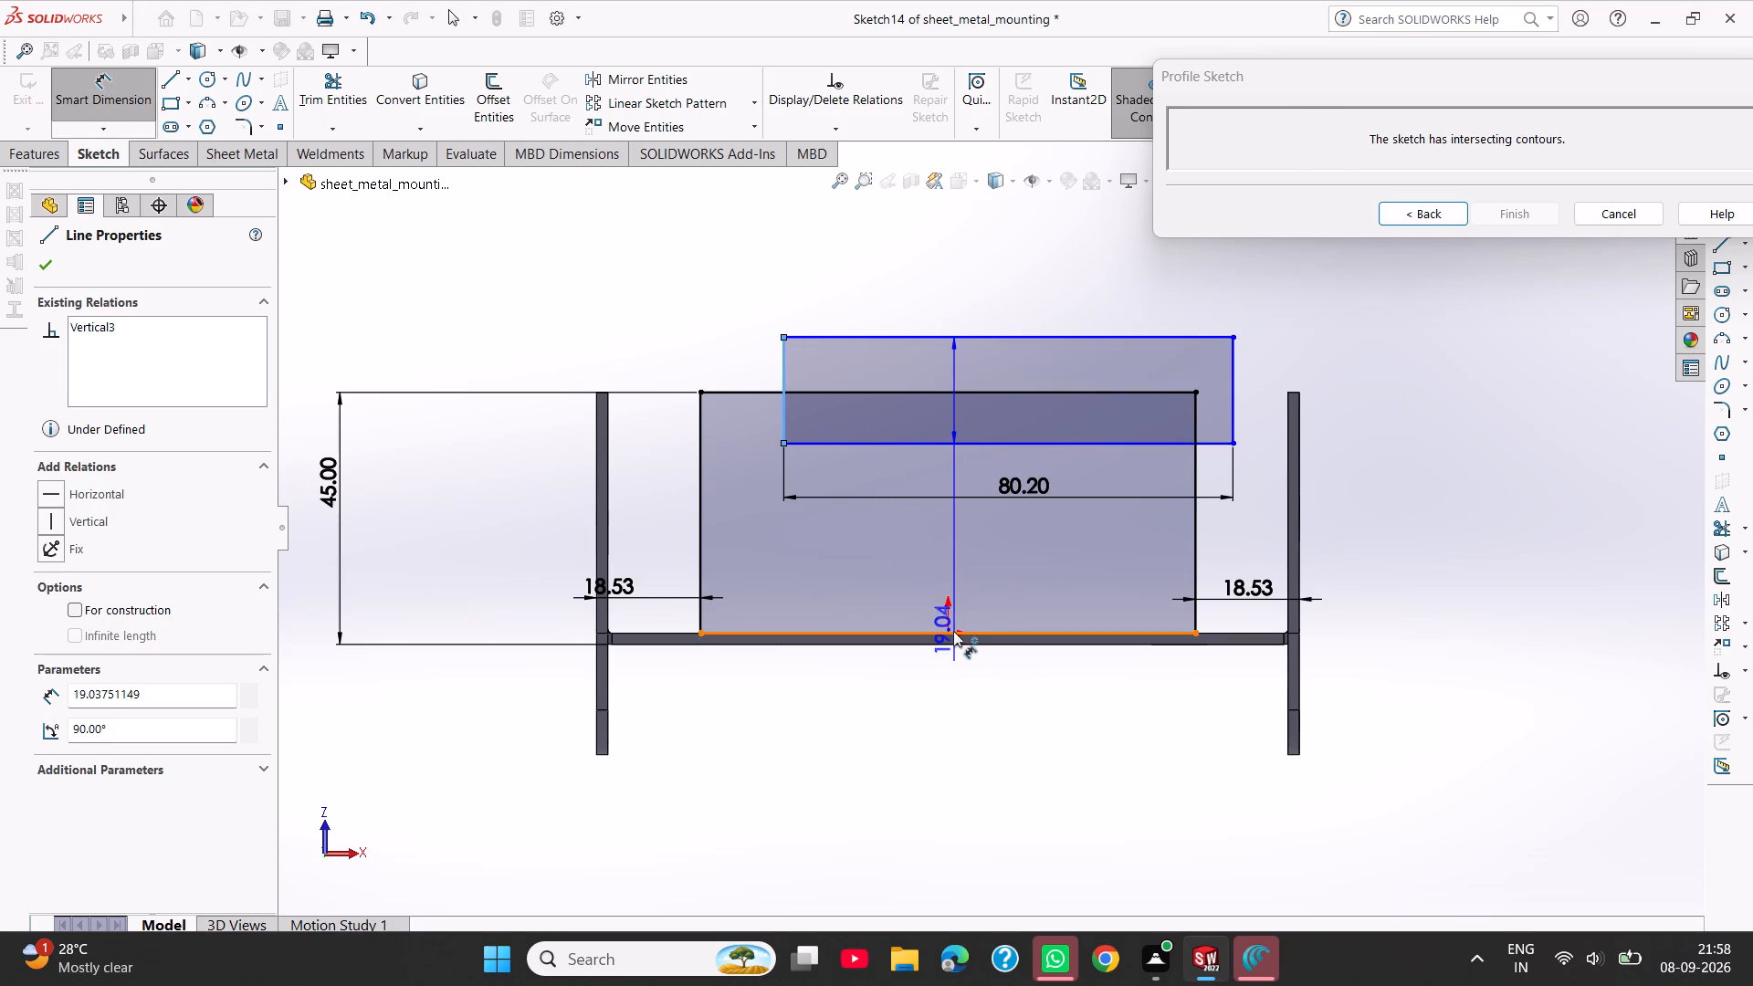
click(949, 630)
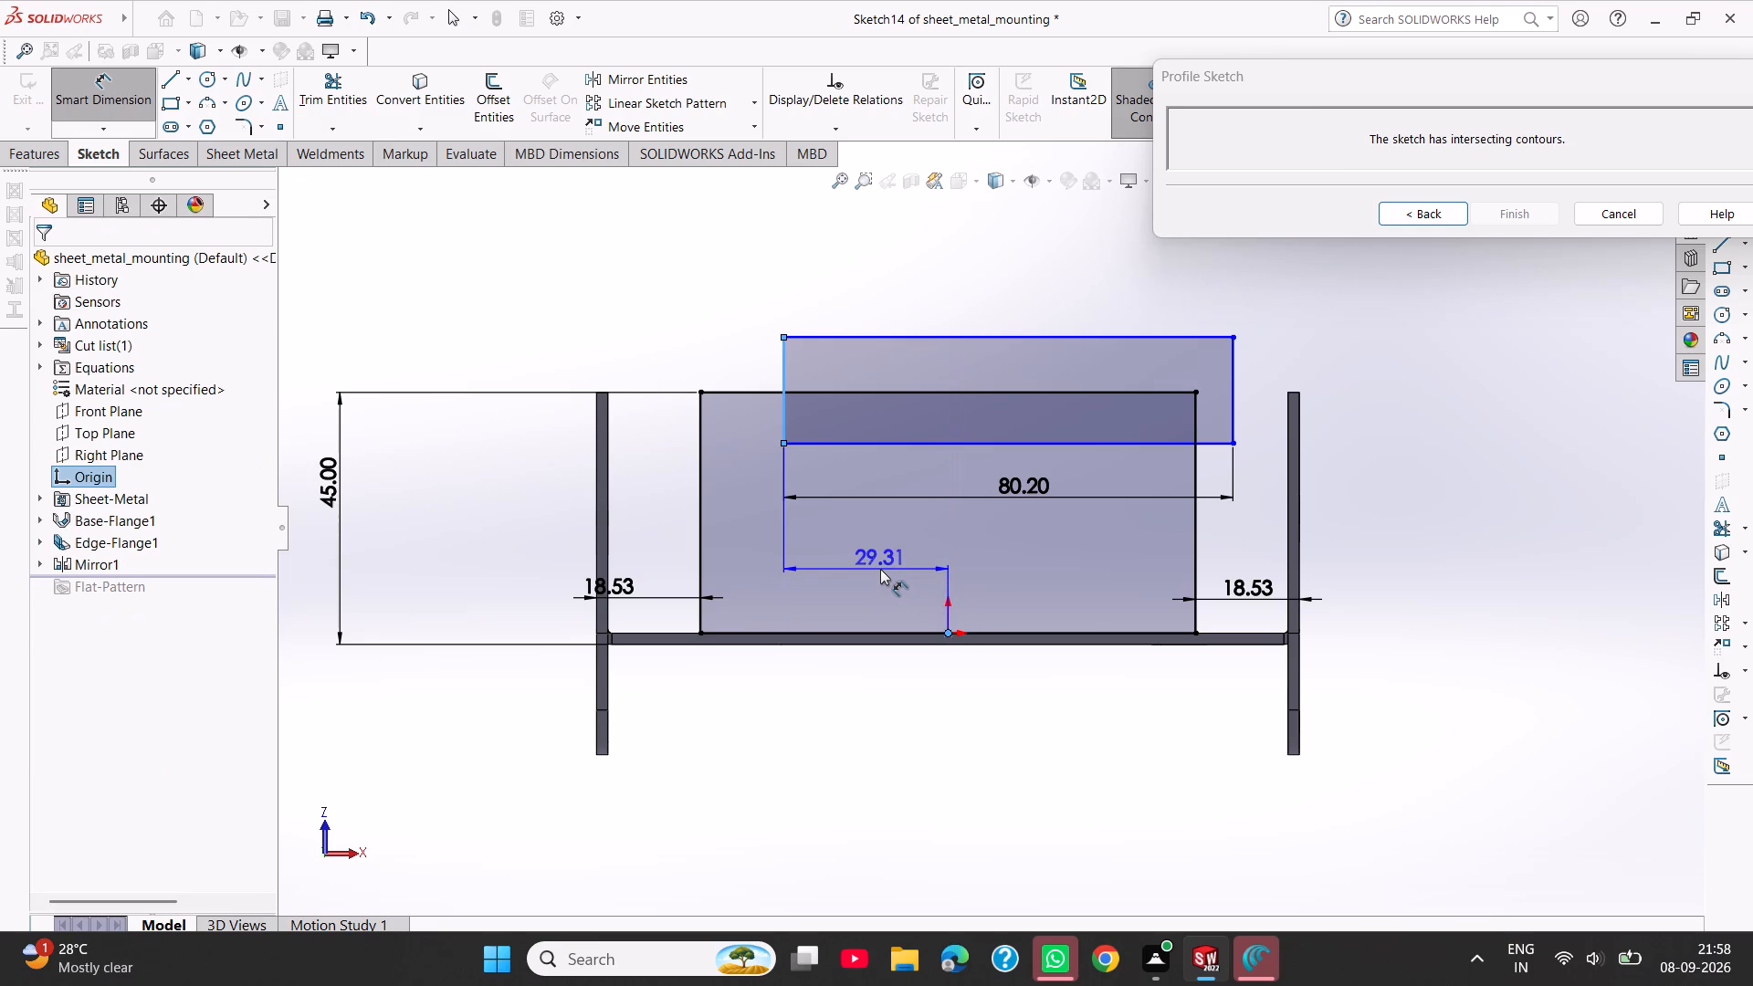
click(880, 569)
text(40.1)
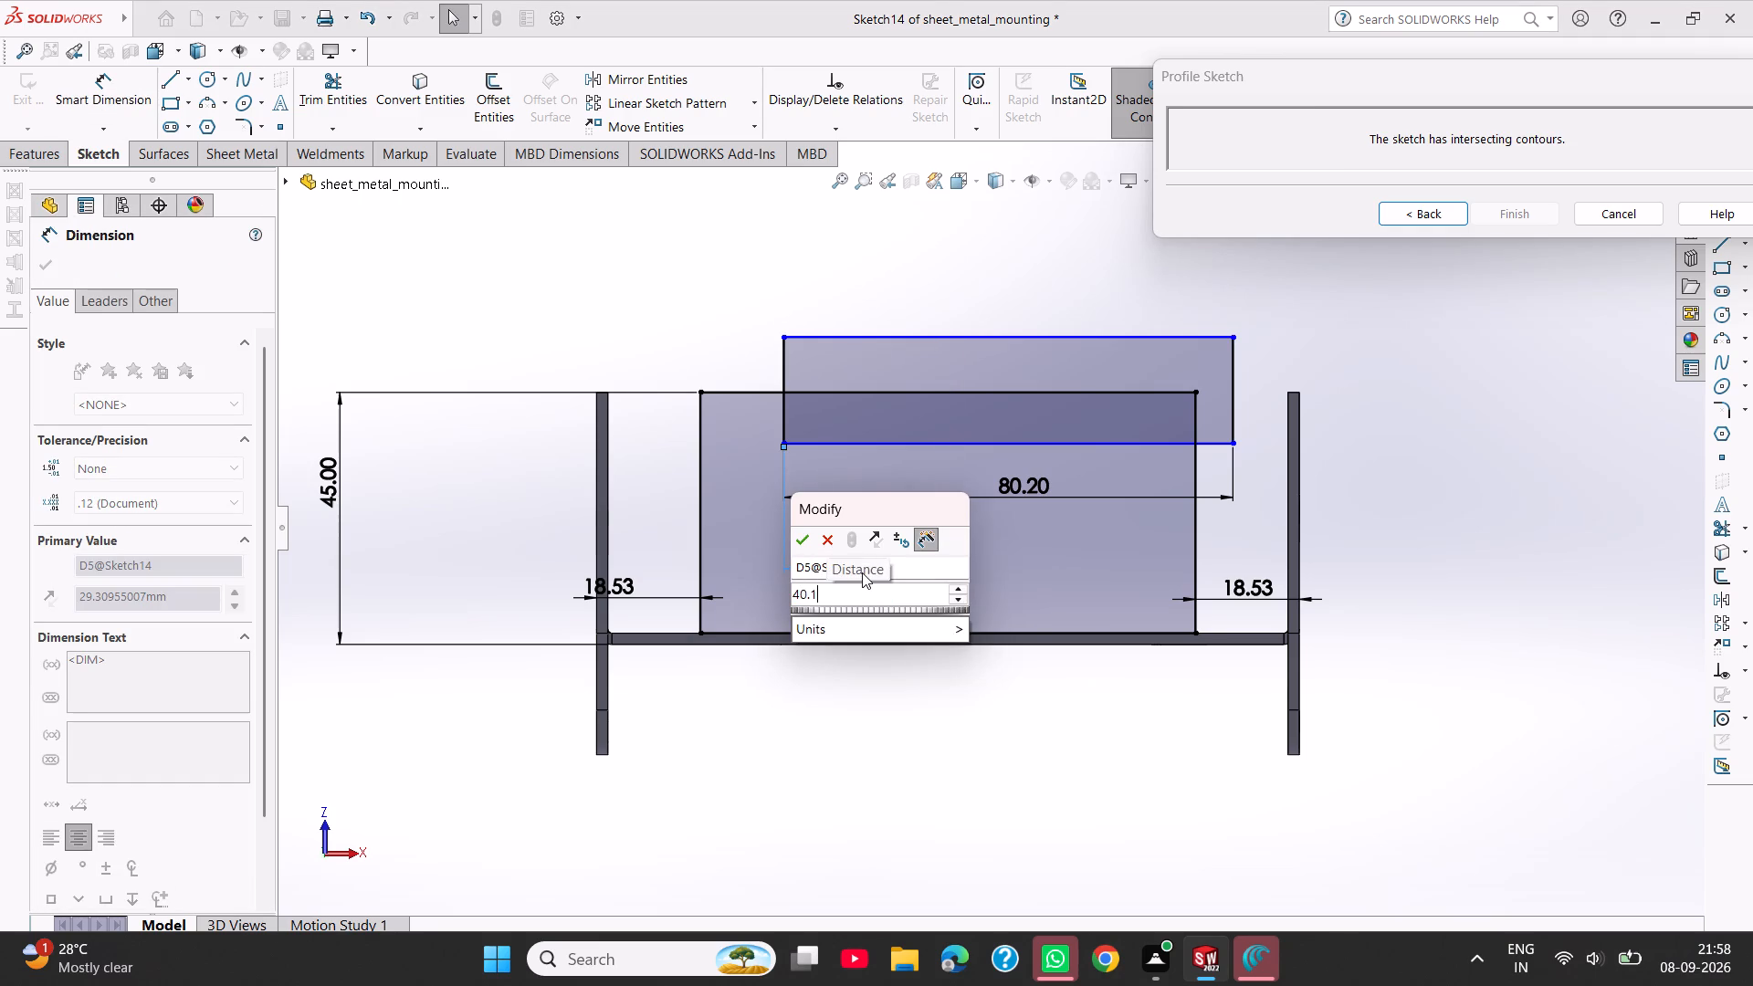
key(Return)
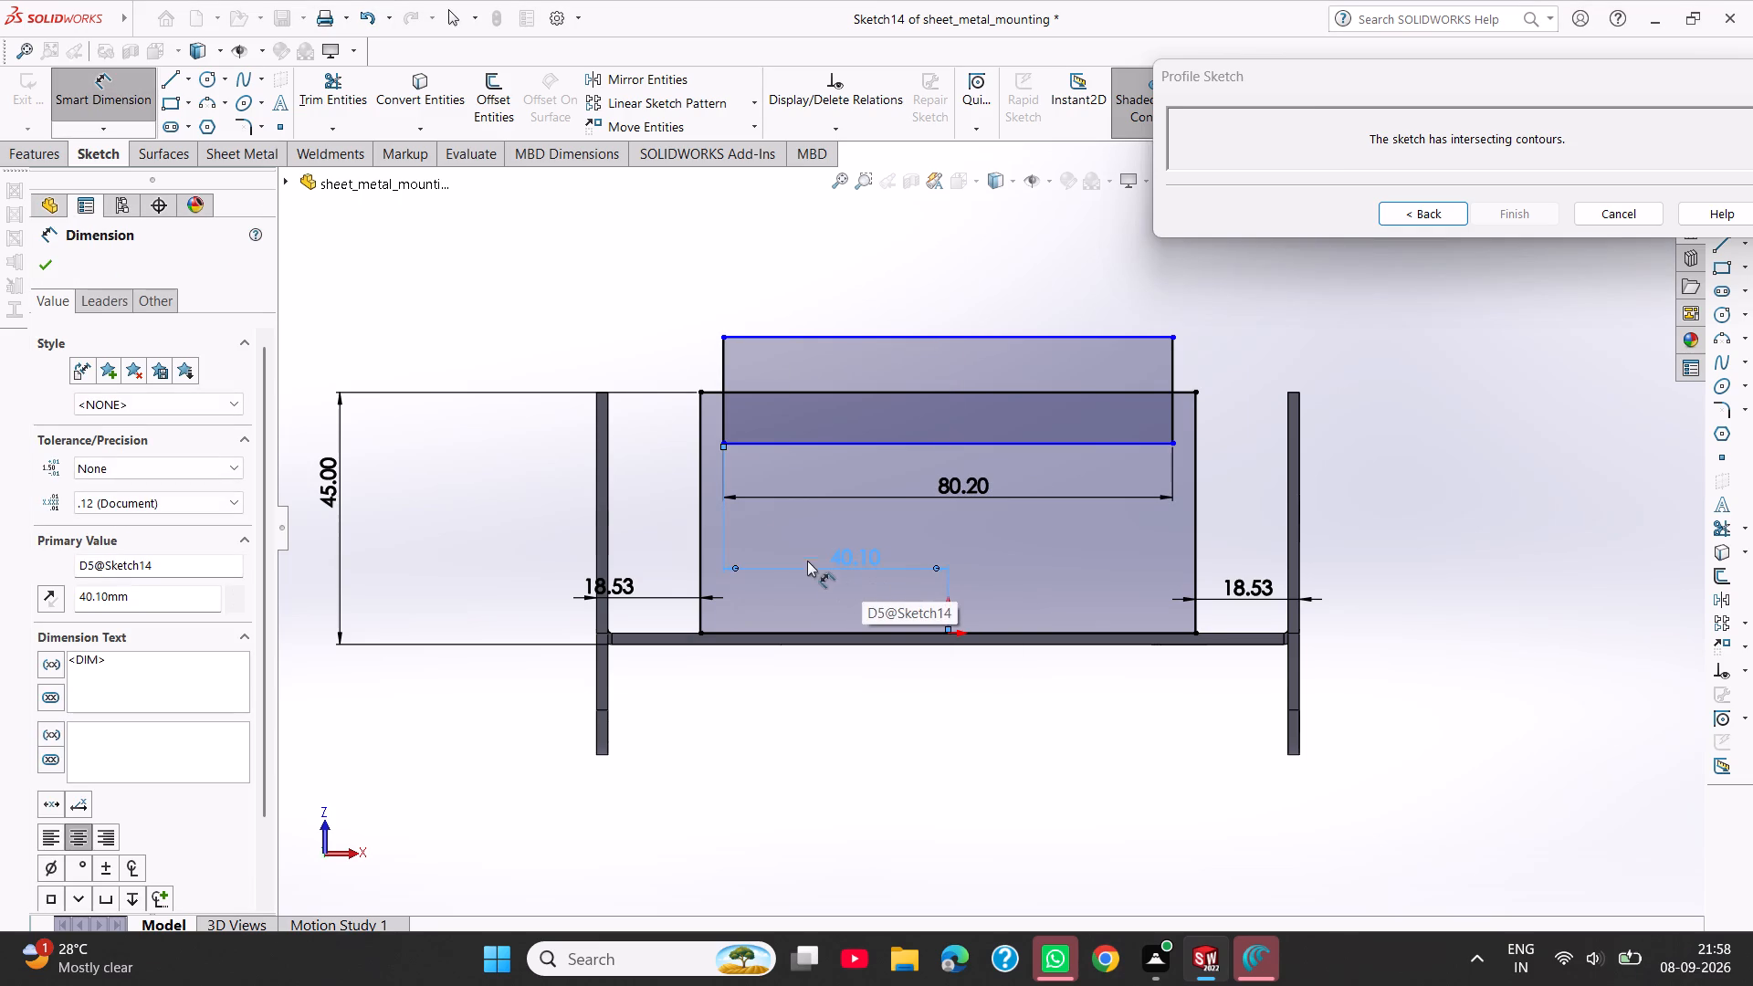
click(564, 310)
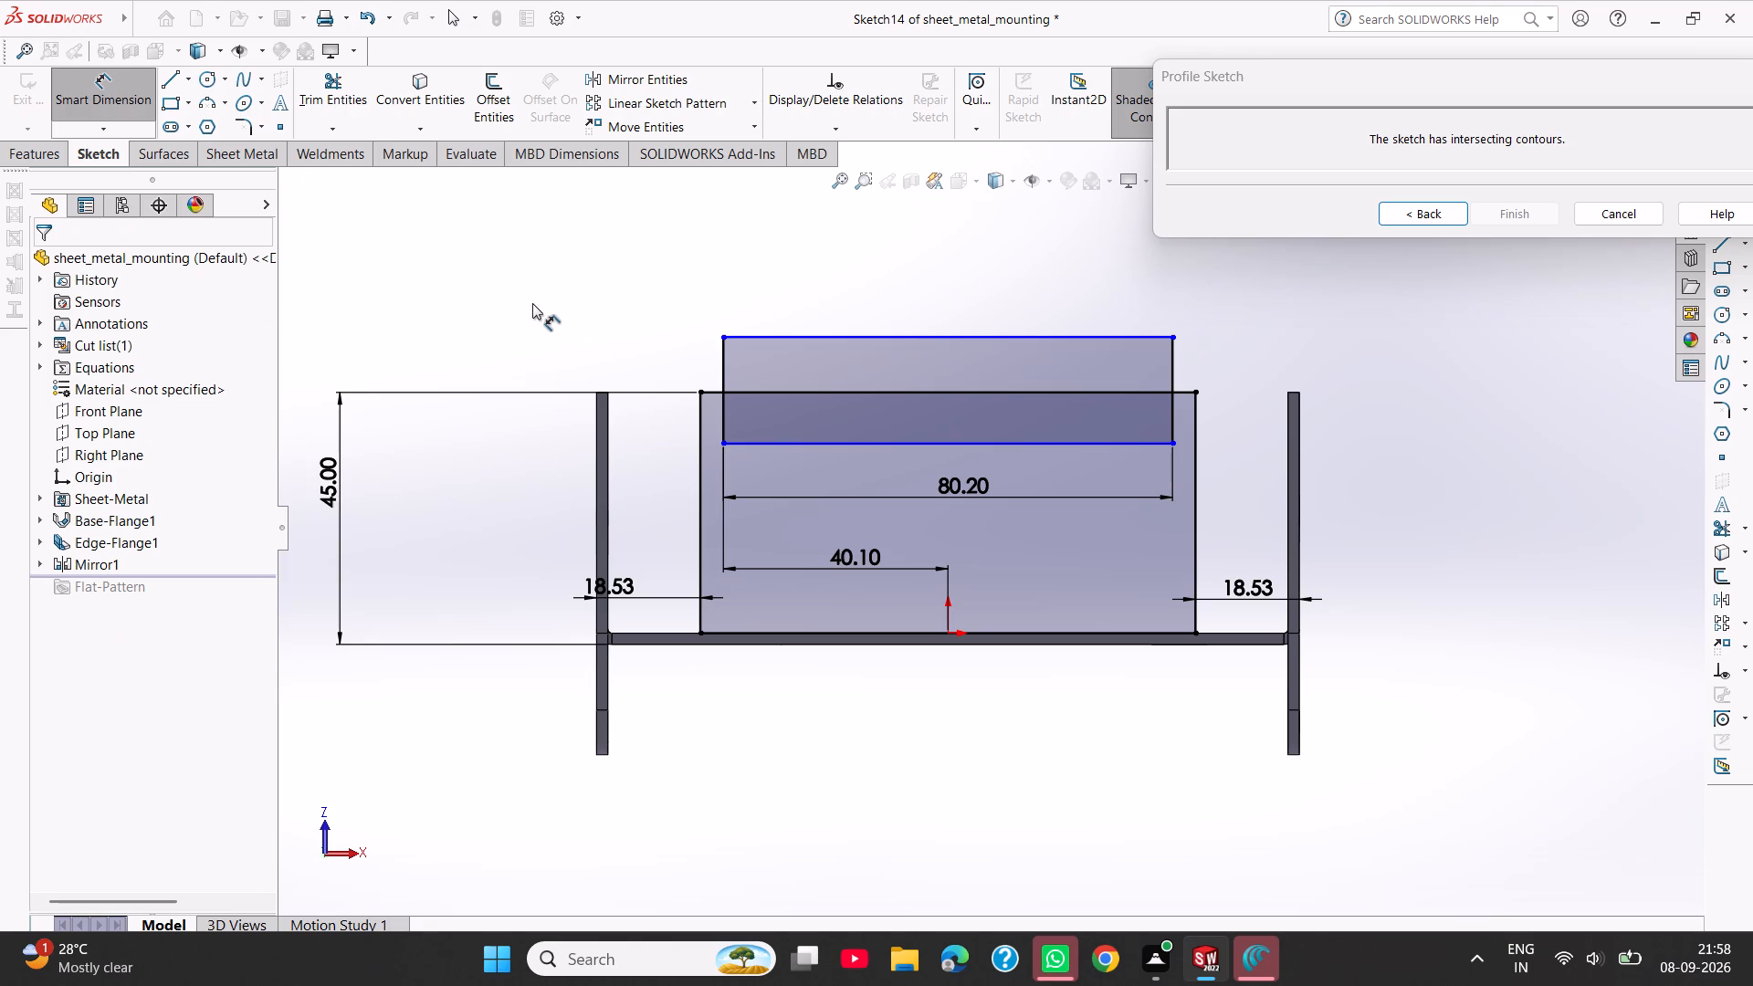
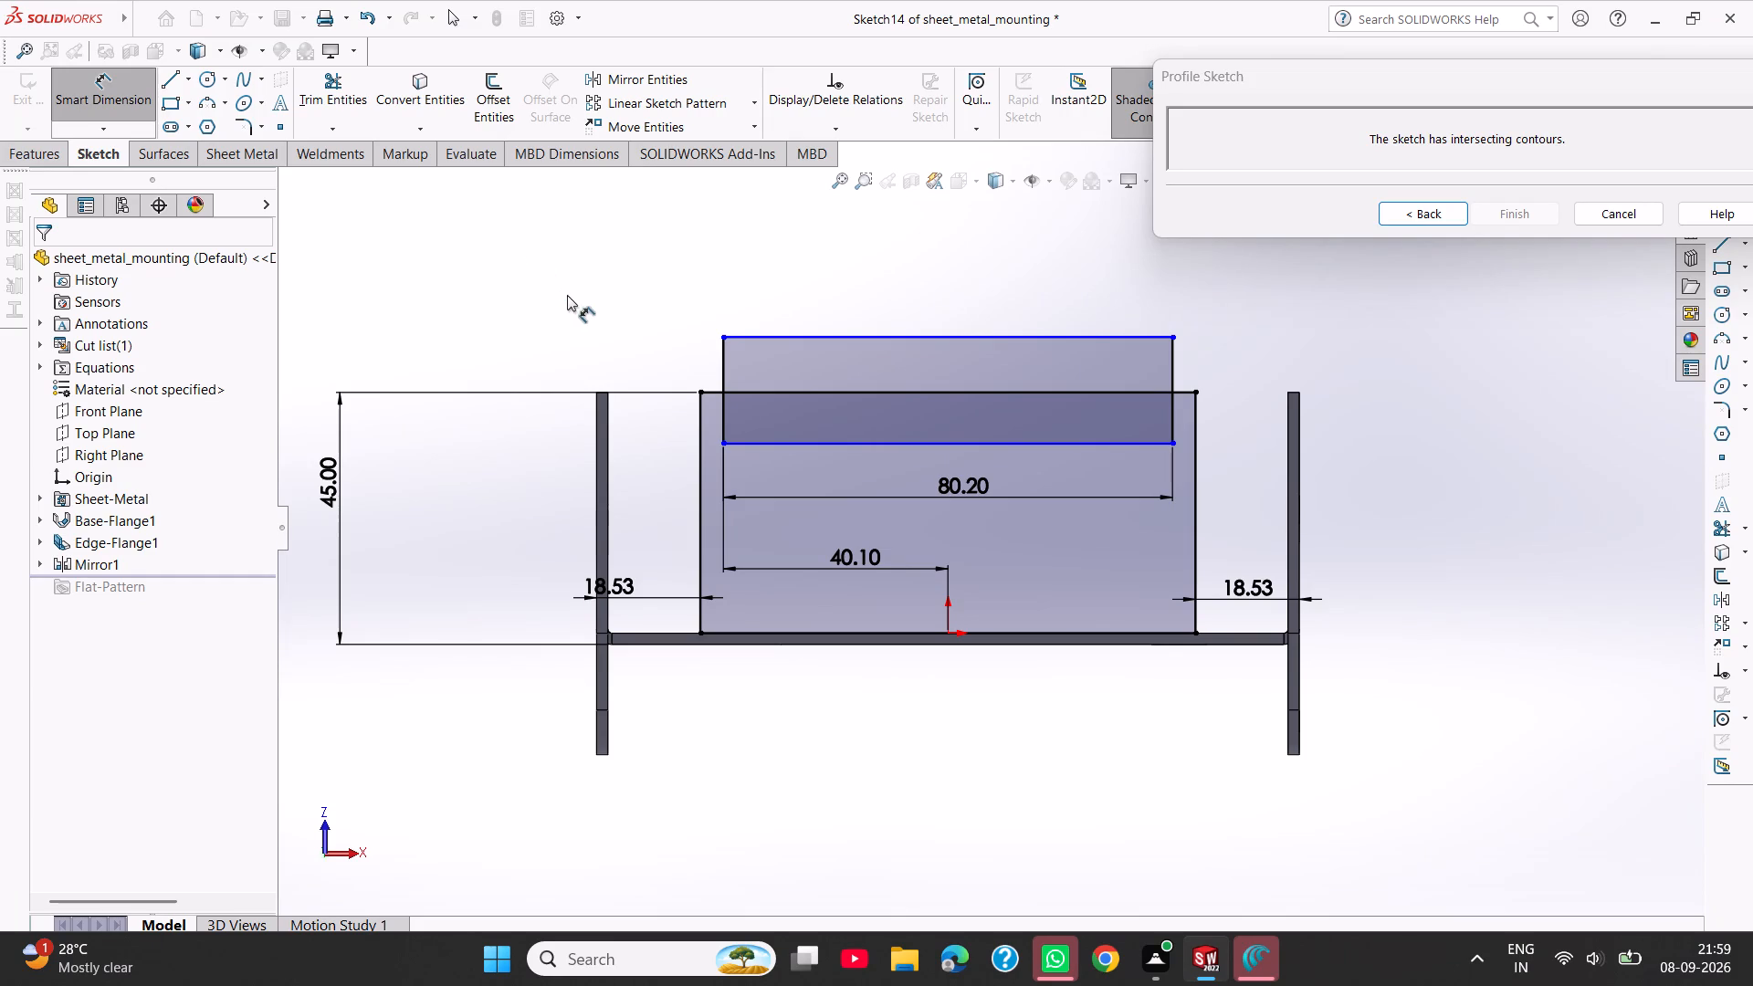
Trim away the part of the 80.2 mm rectangle that projects above the flange profile's upper edge.
click(341, 99)
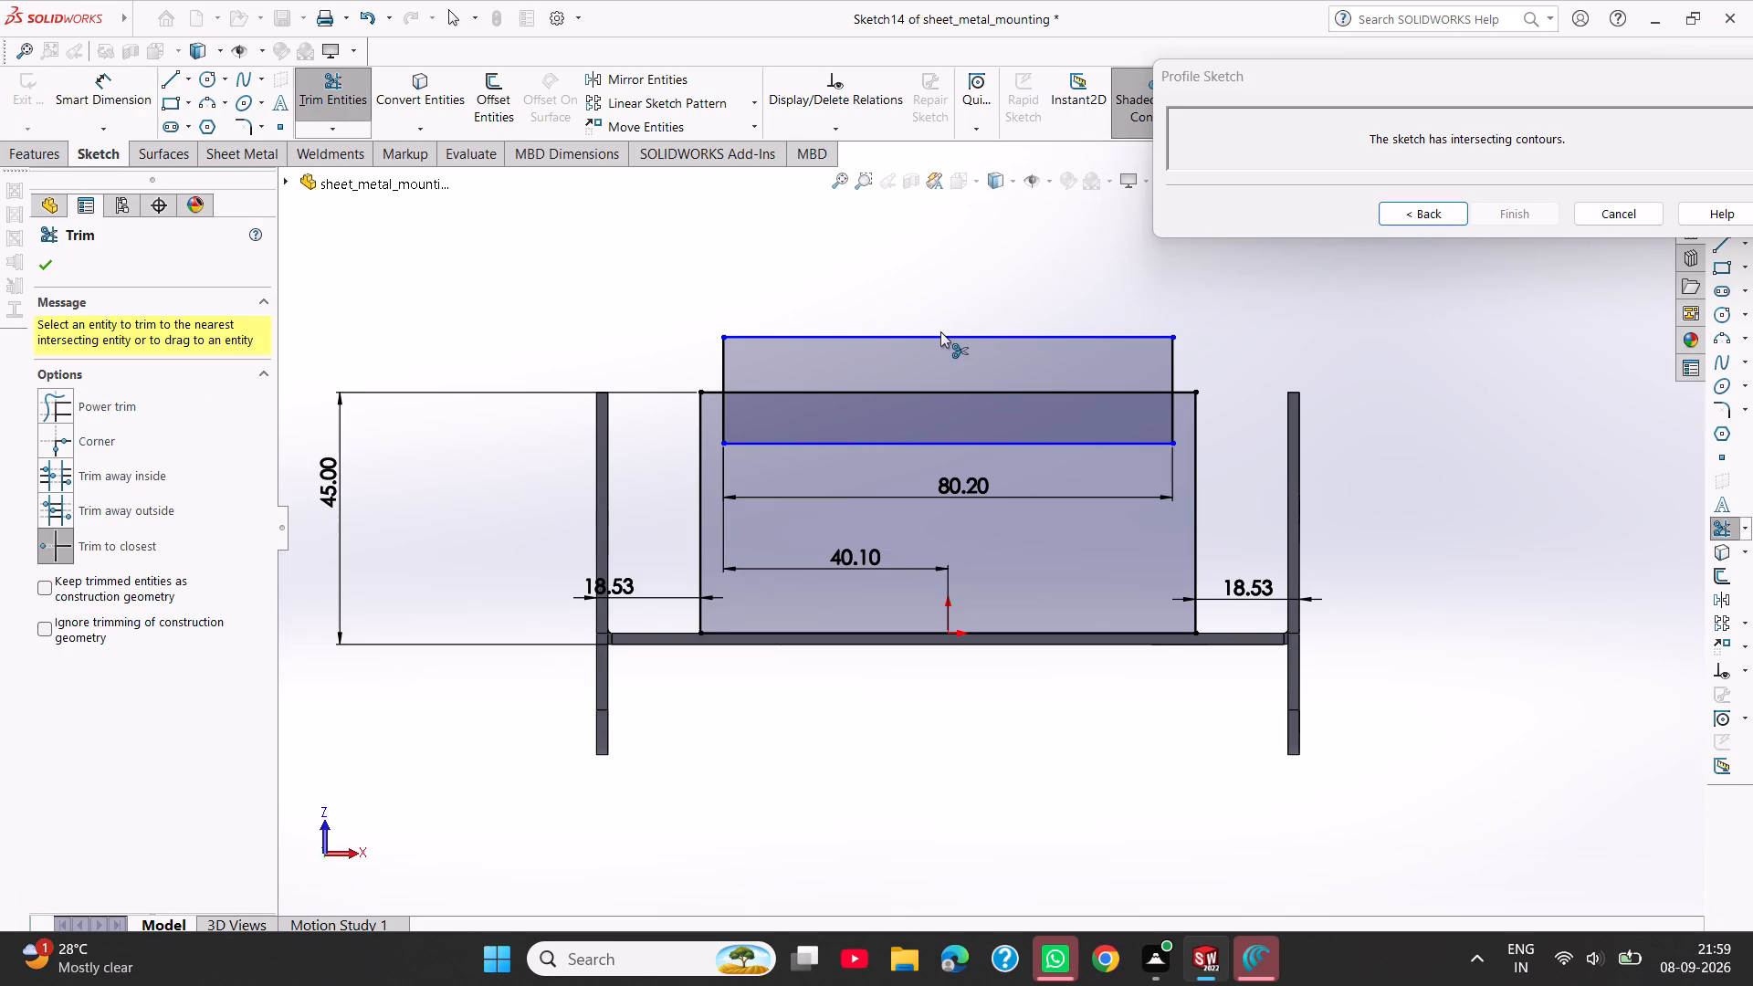
click(939, 335)
click(721, 346)
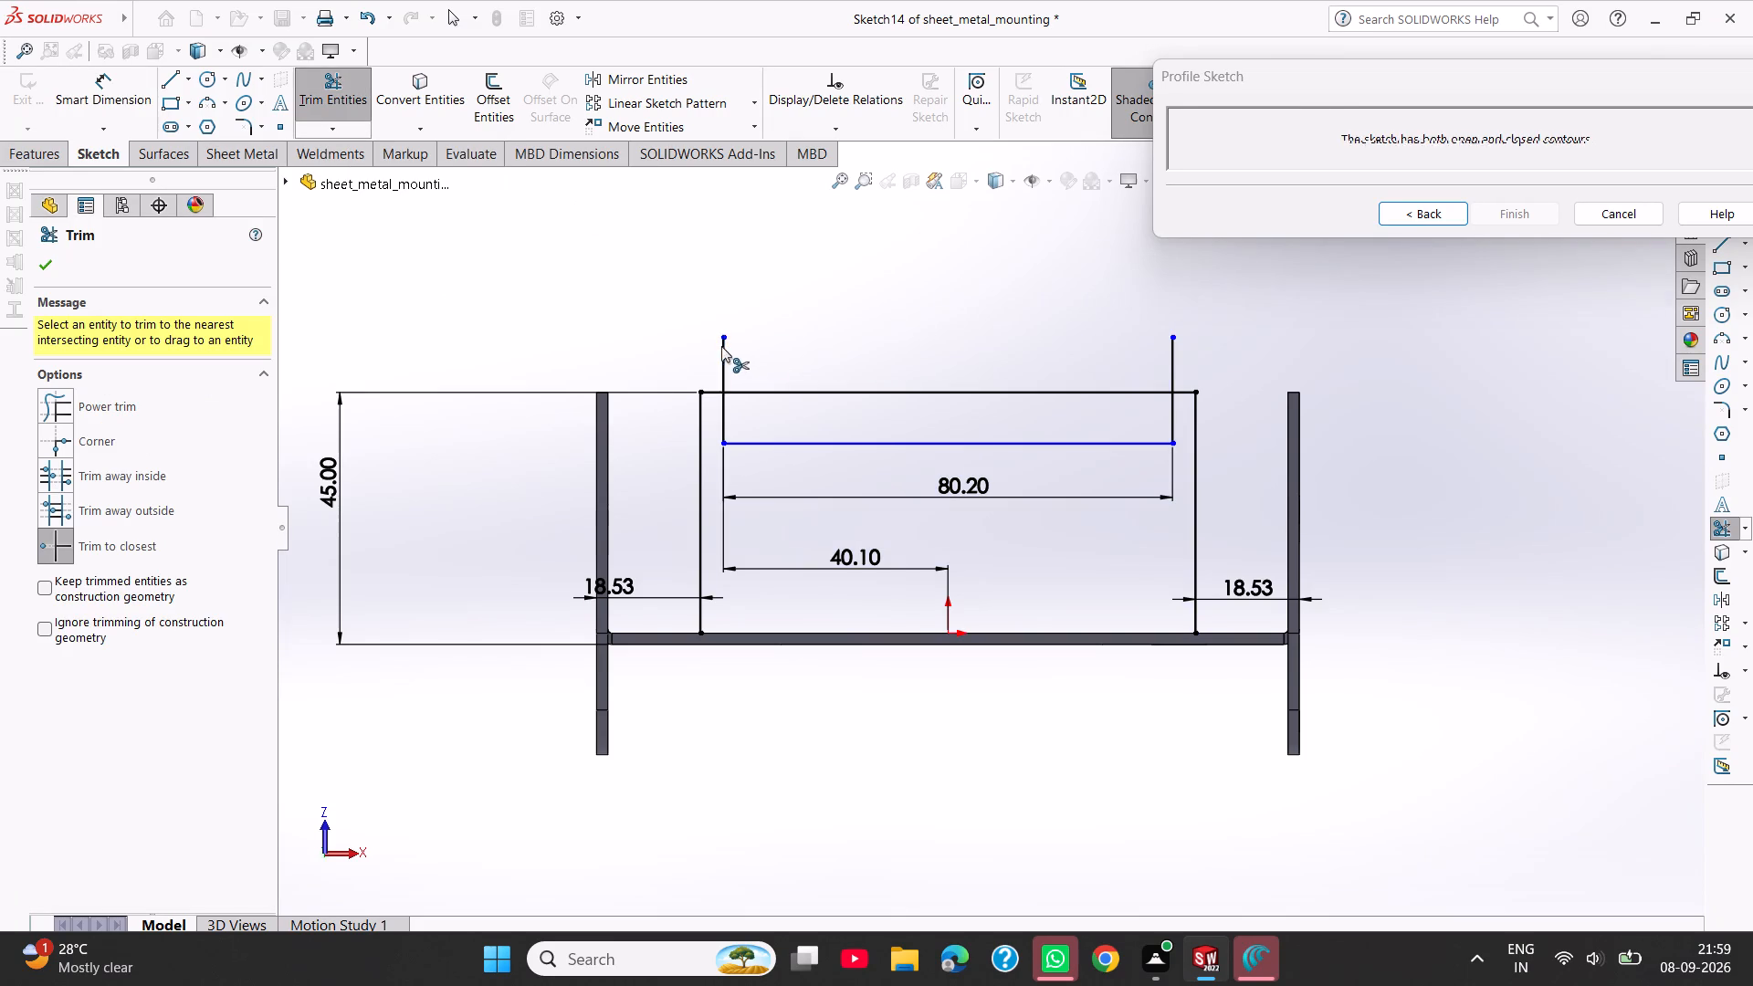
click(1170, 361)
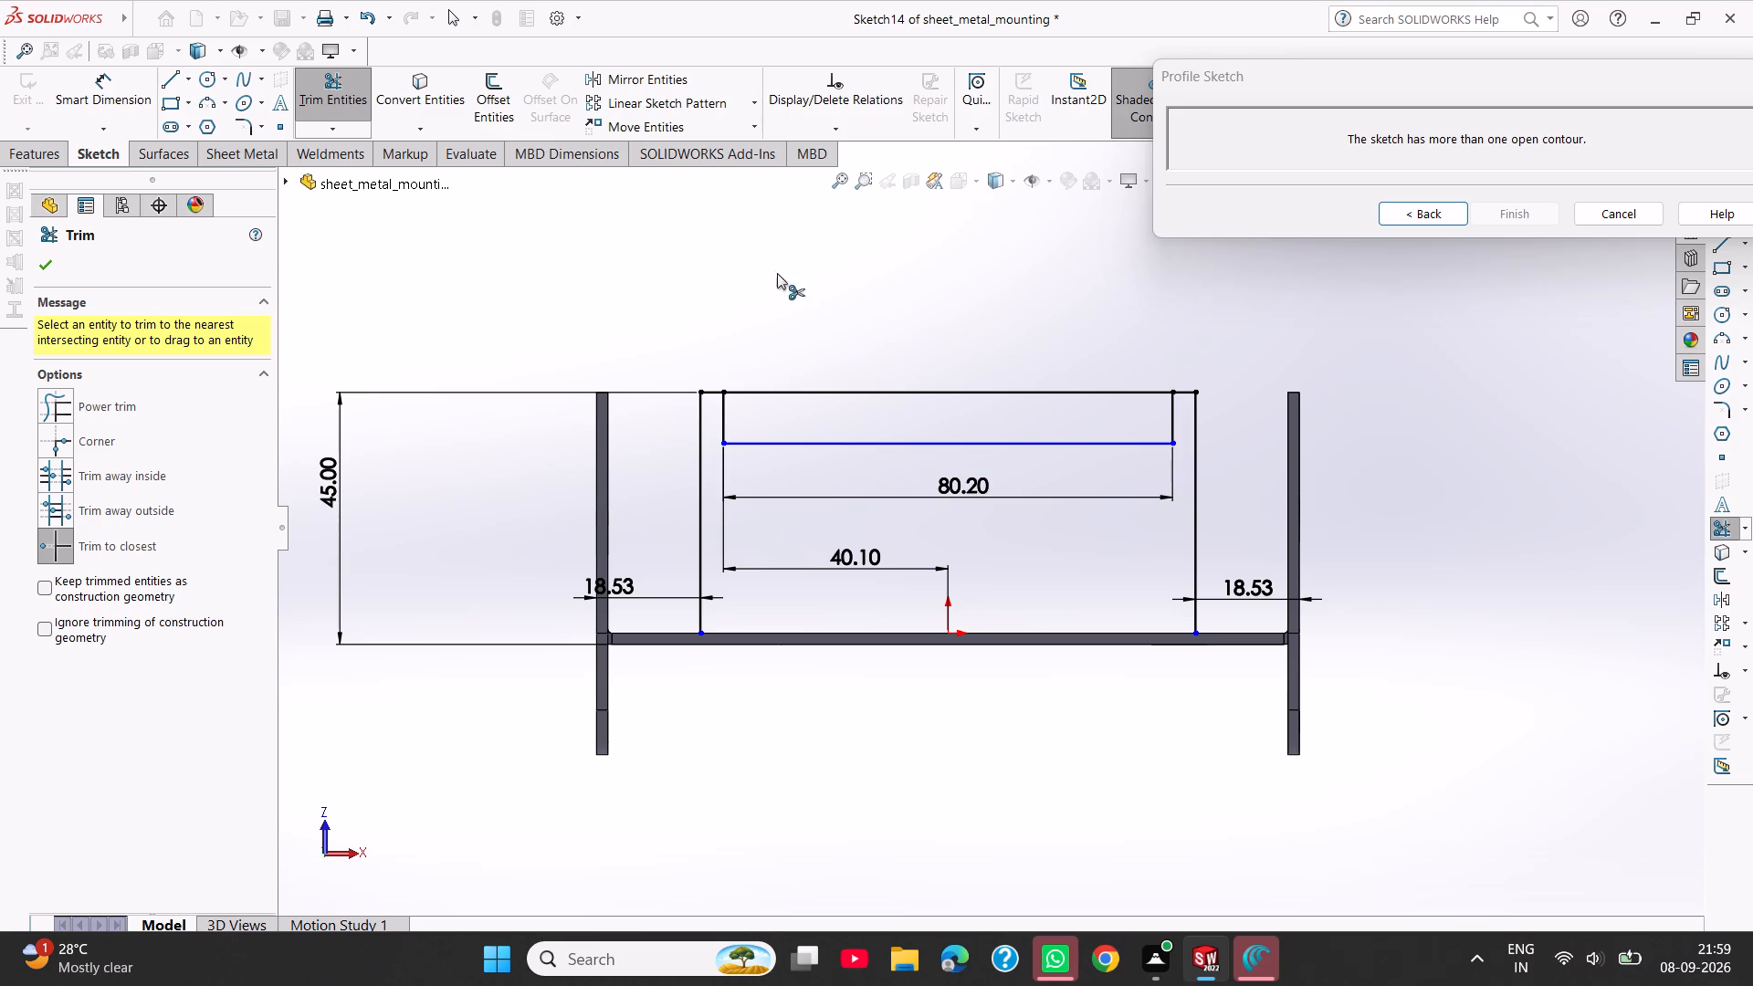
Dimension the cutout's depth from the flange's upper edge to the rectangle's lower edge as 27 mm.
click(100, 94)
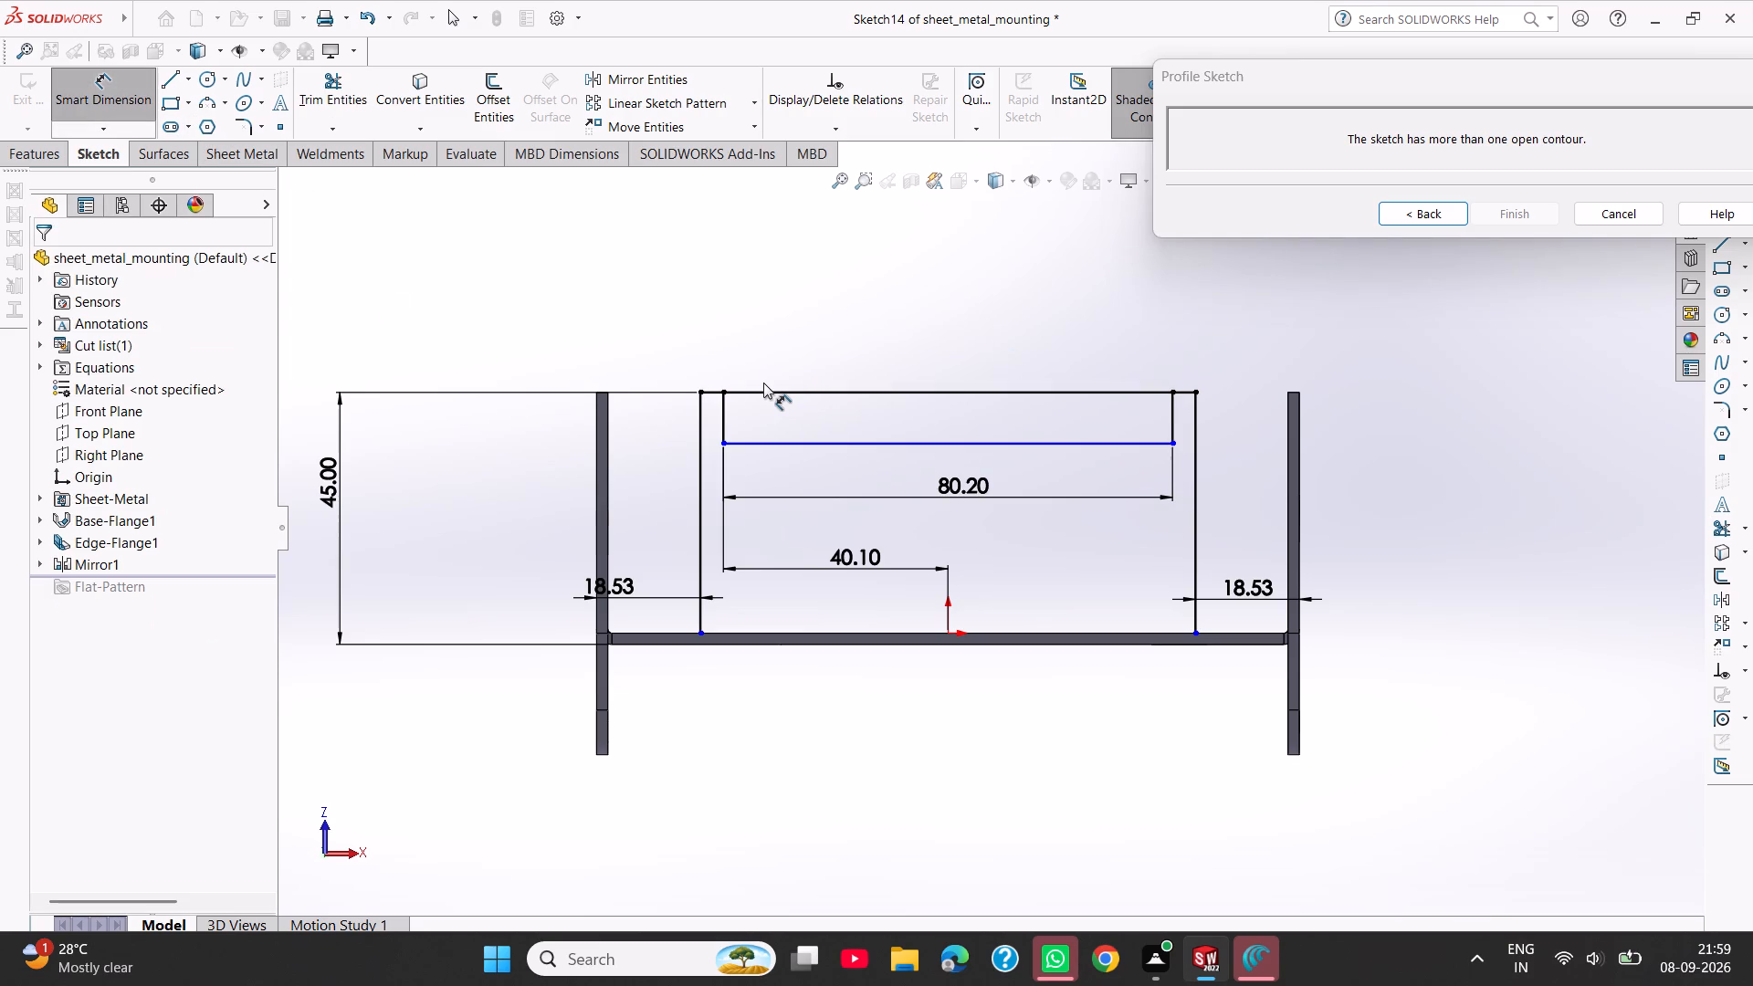
click(856, 393)
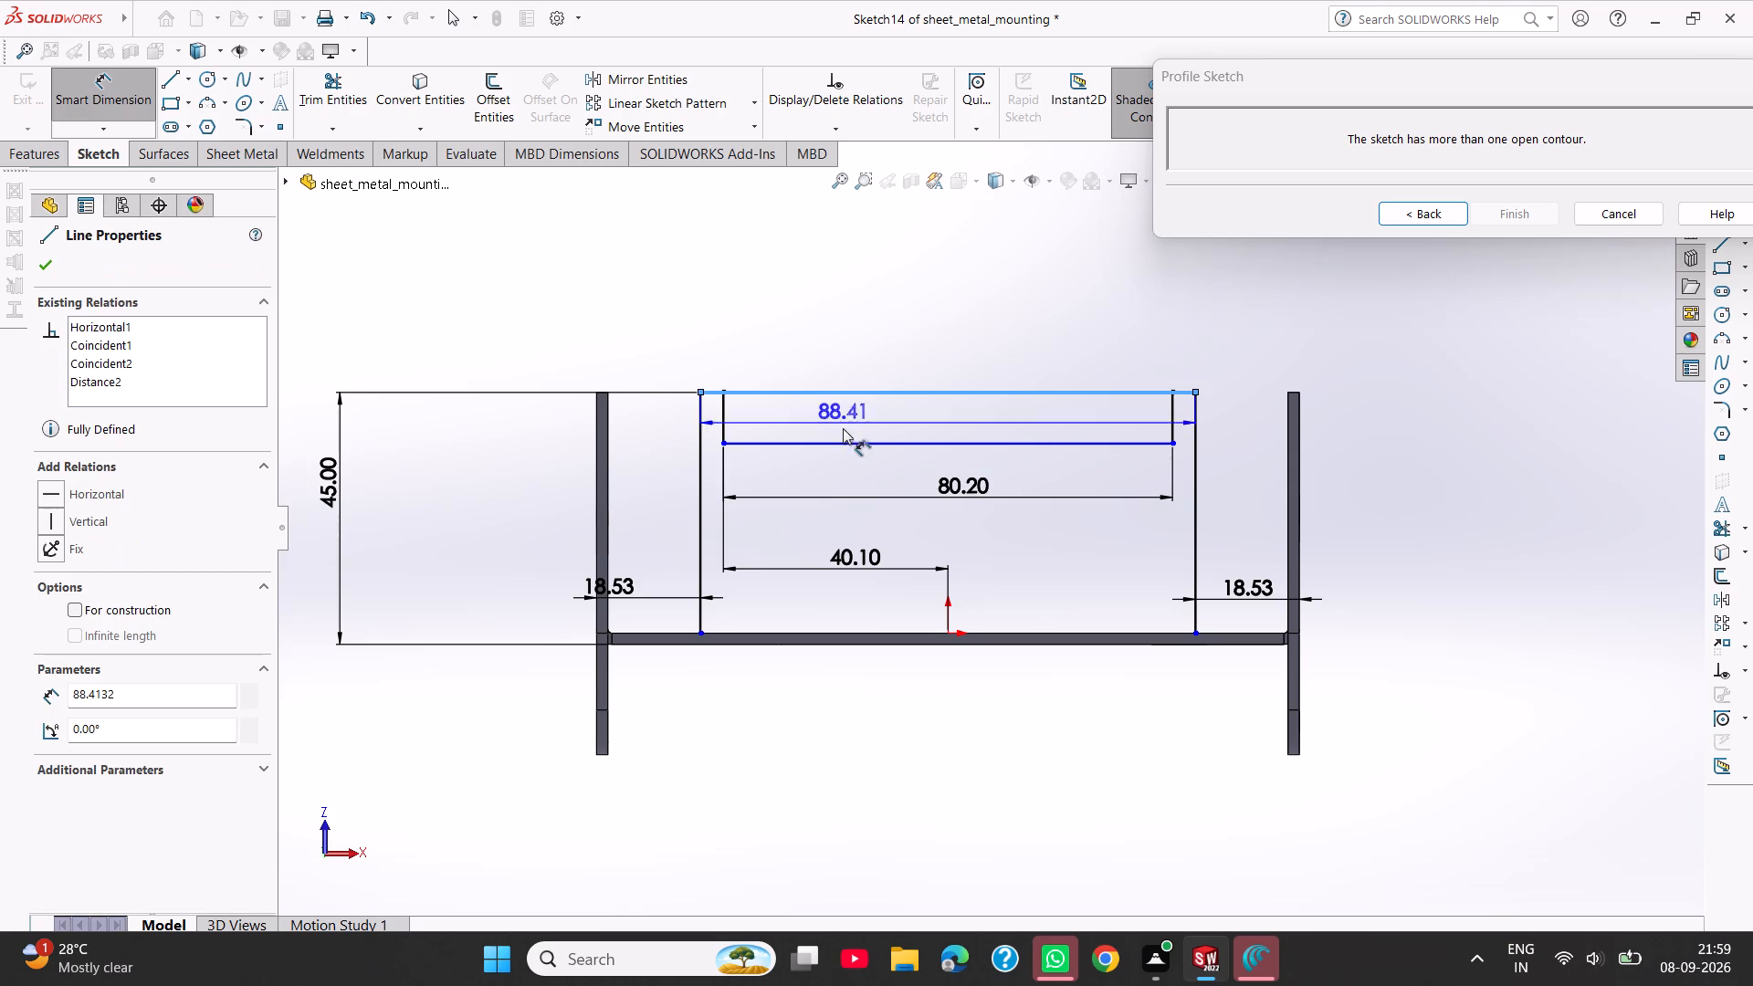
click(839, 445)
click(839, 428)
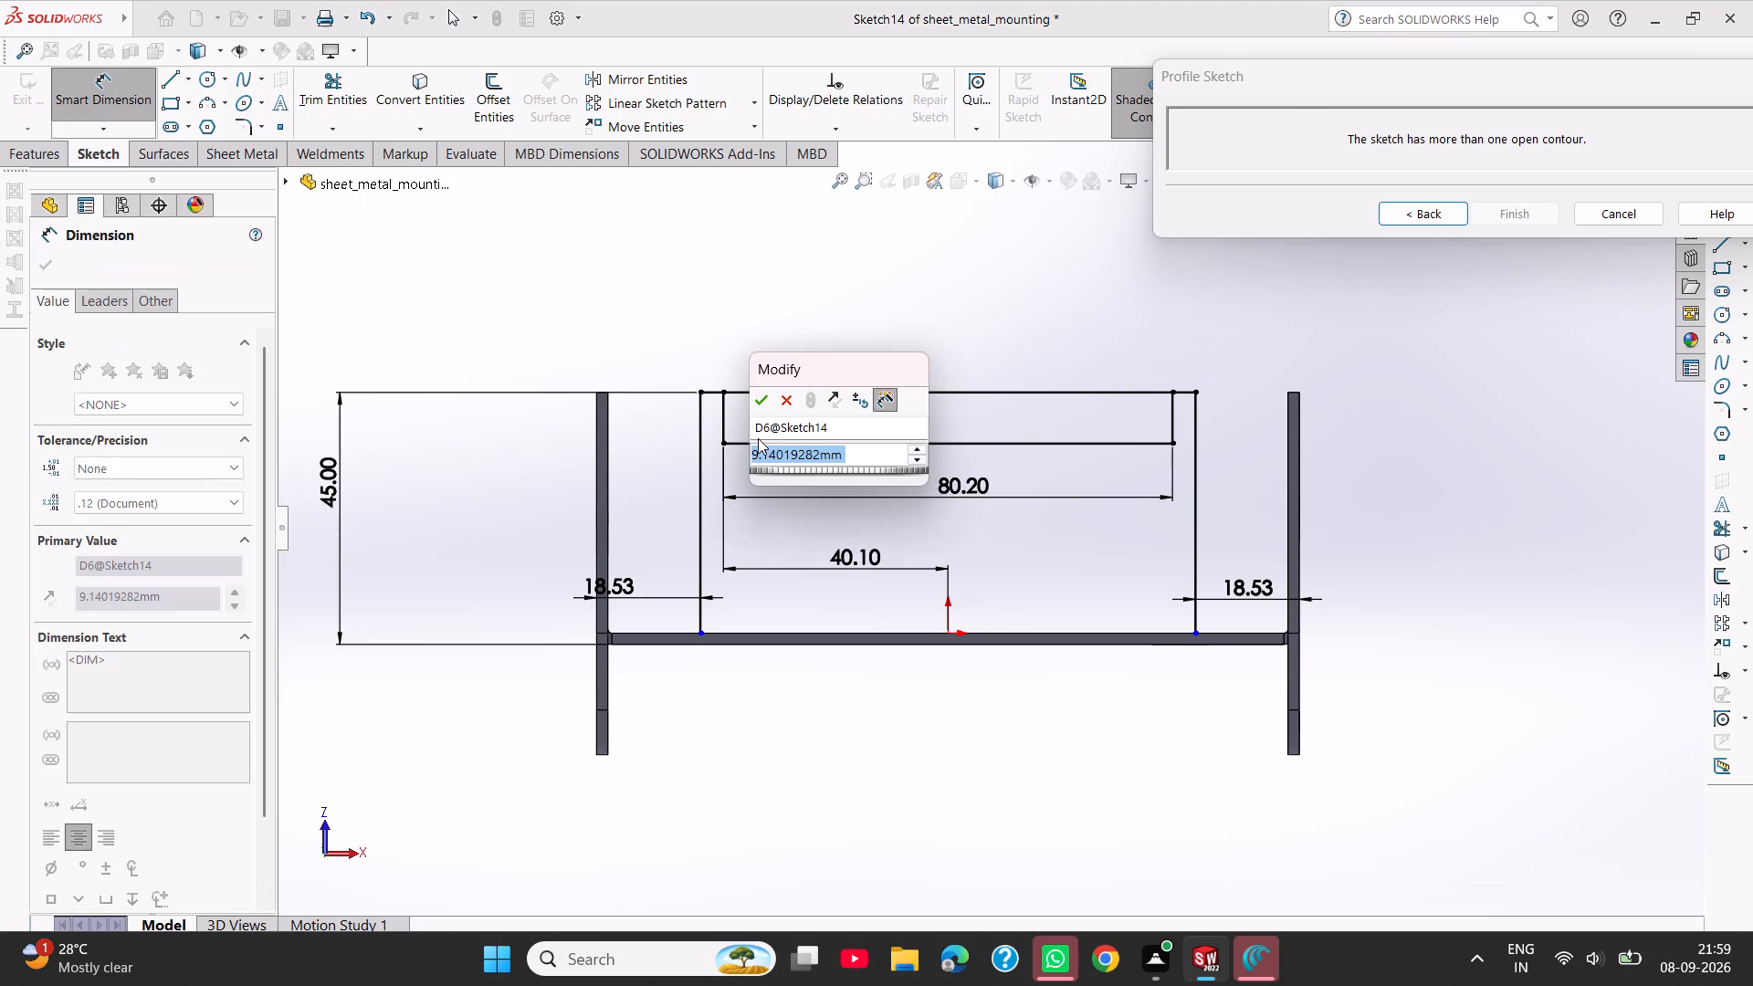
text(27)
key(Return)
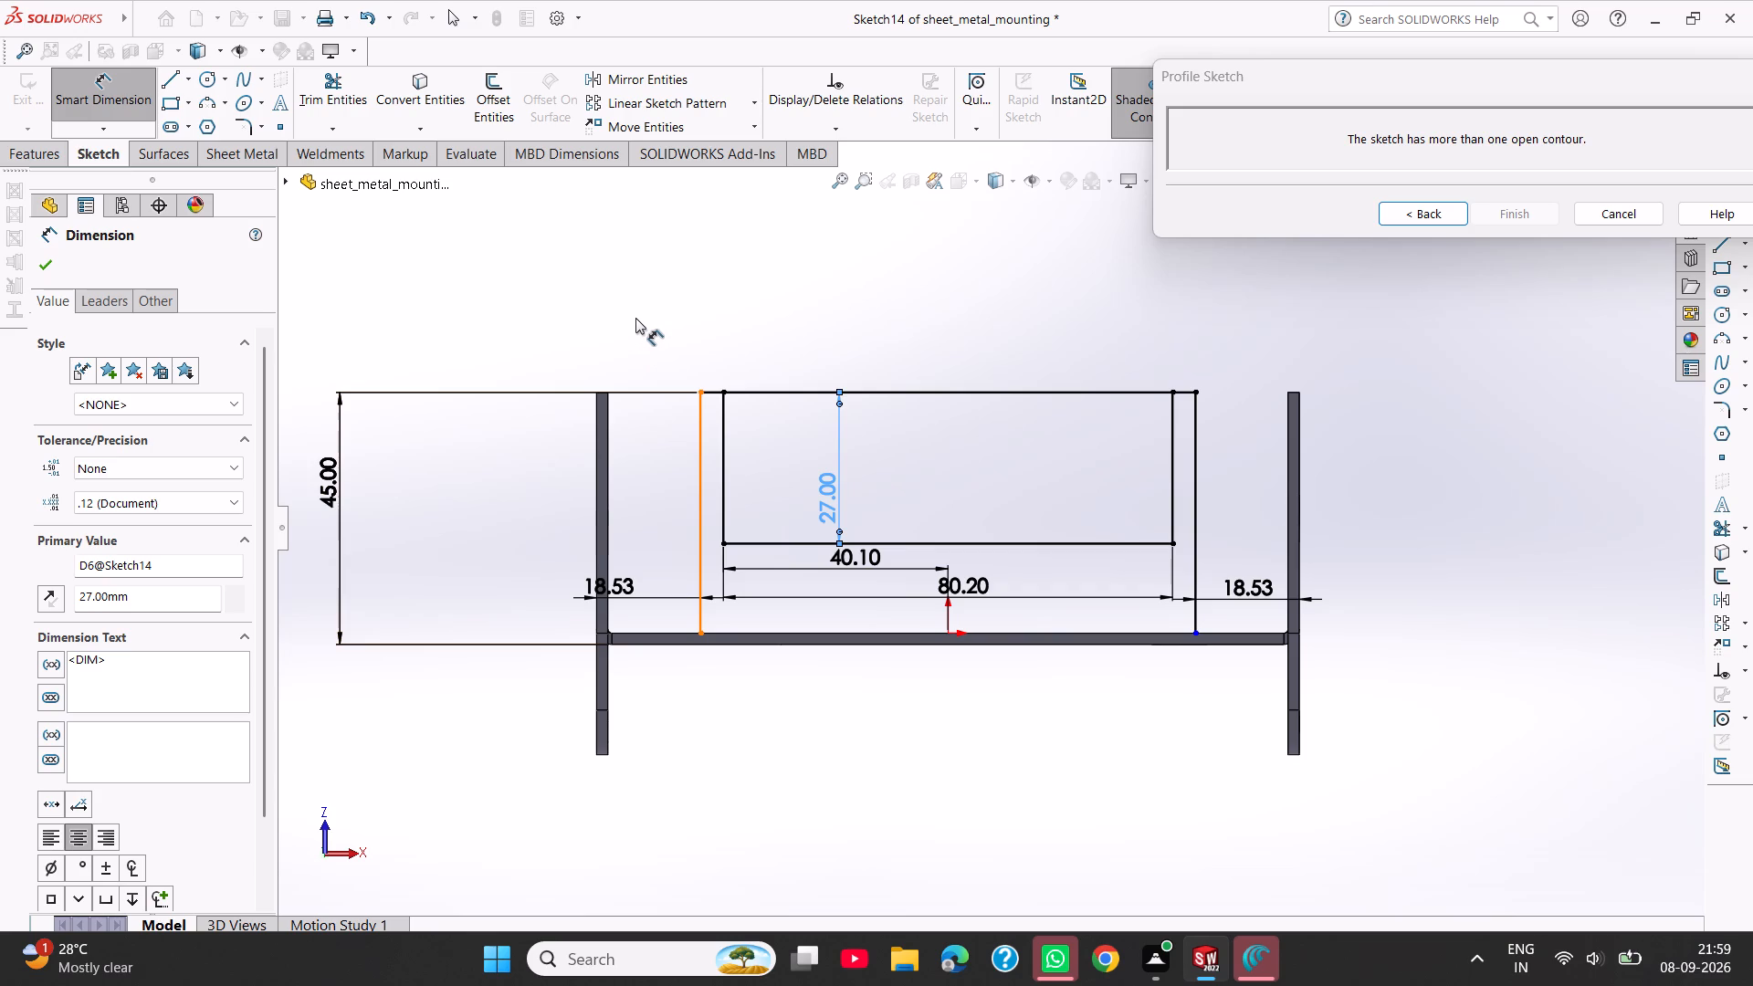
click(589, 326)
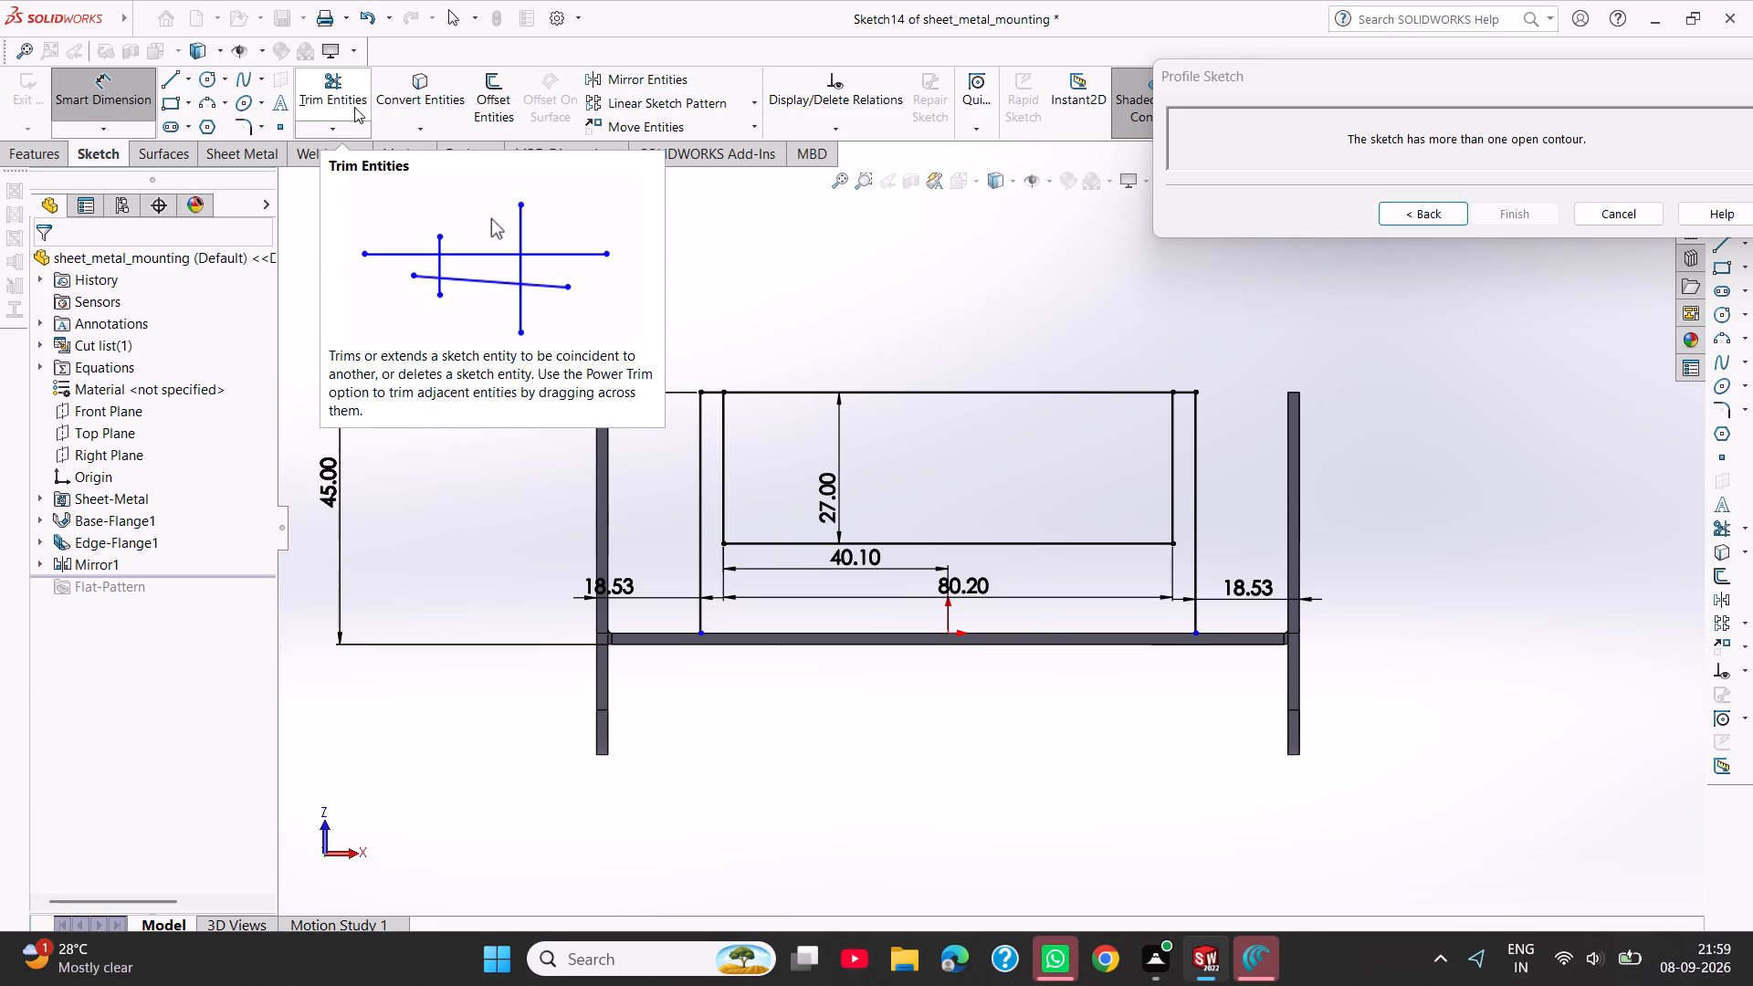
Add 8 mm sketch fillets to both lower corners of the cutout.
click(237, 122)
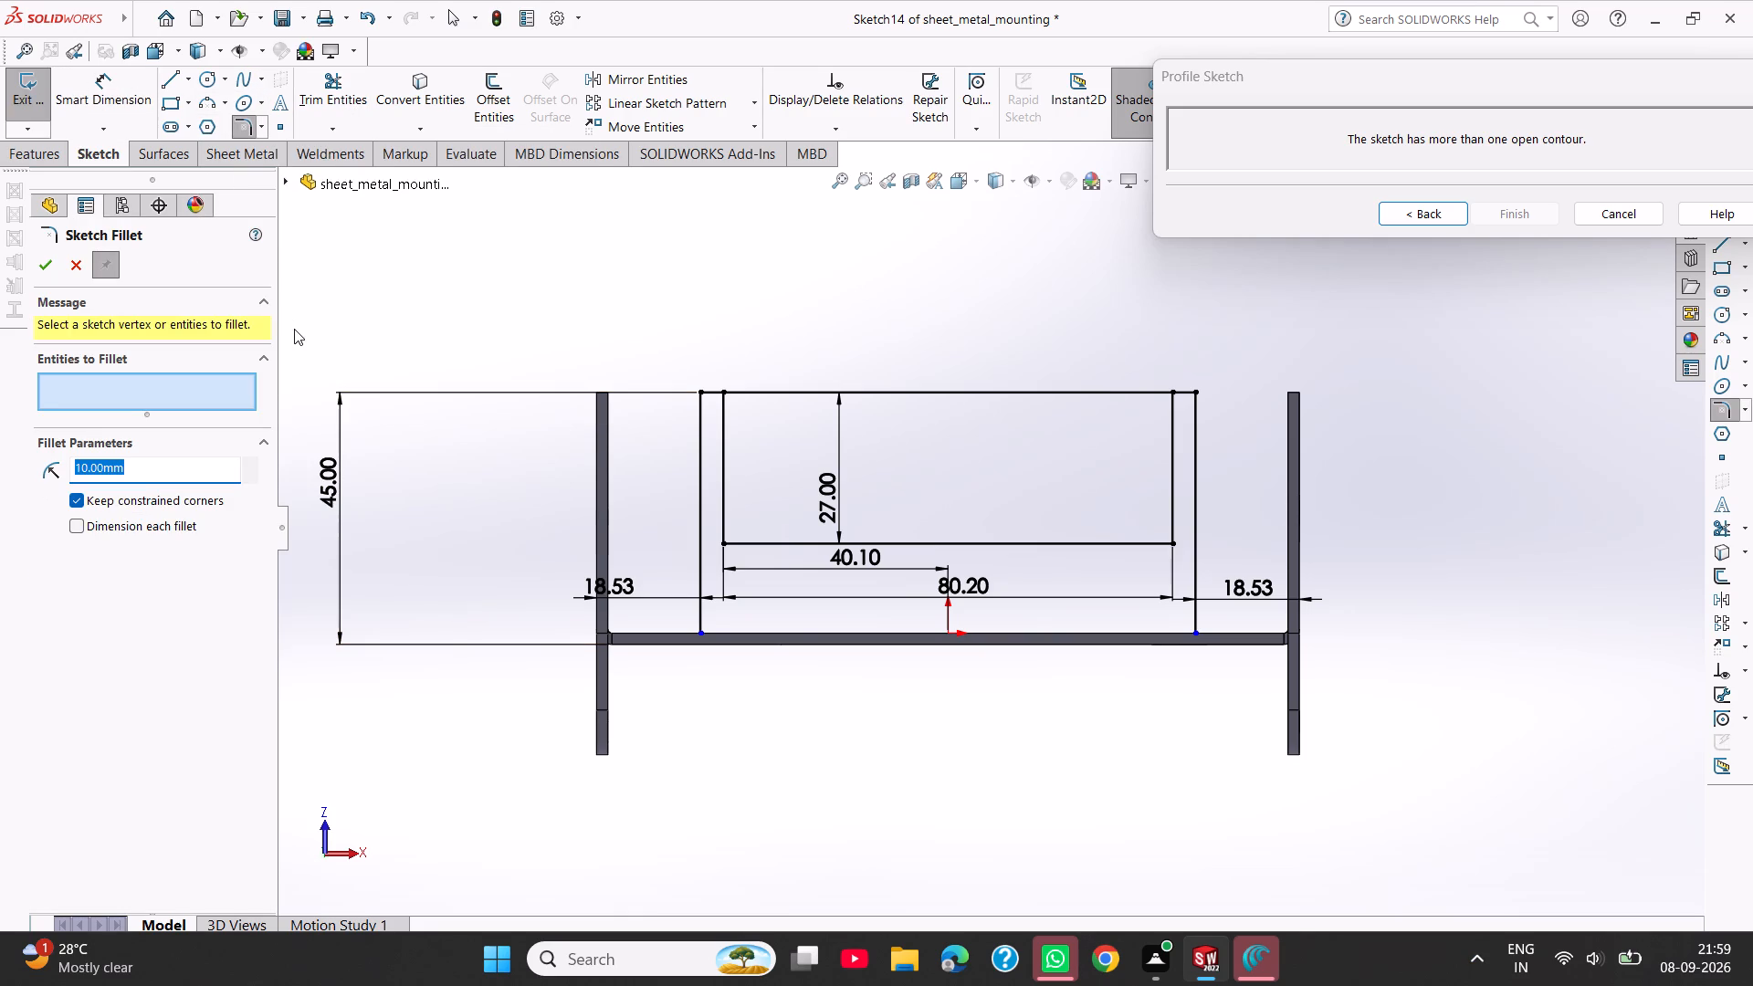
key(8)
key(Return)
click(721, 544)
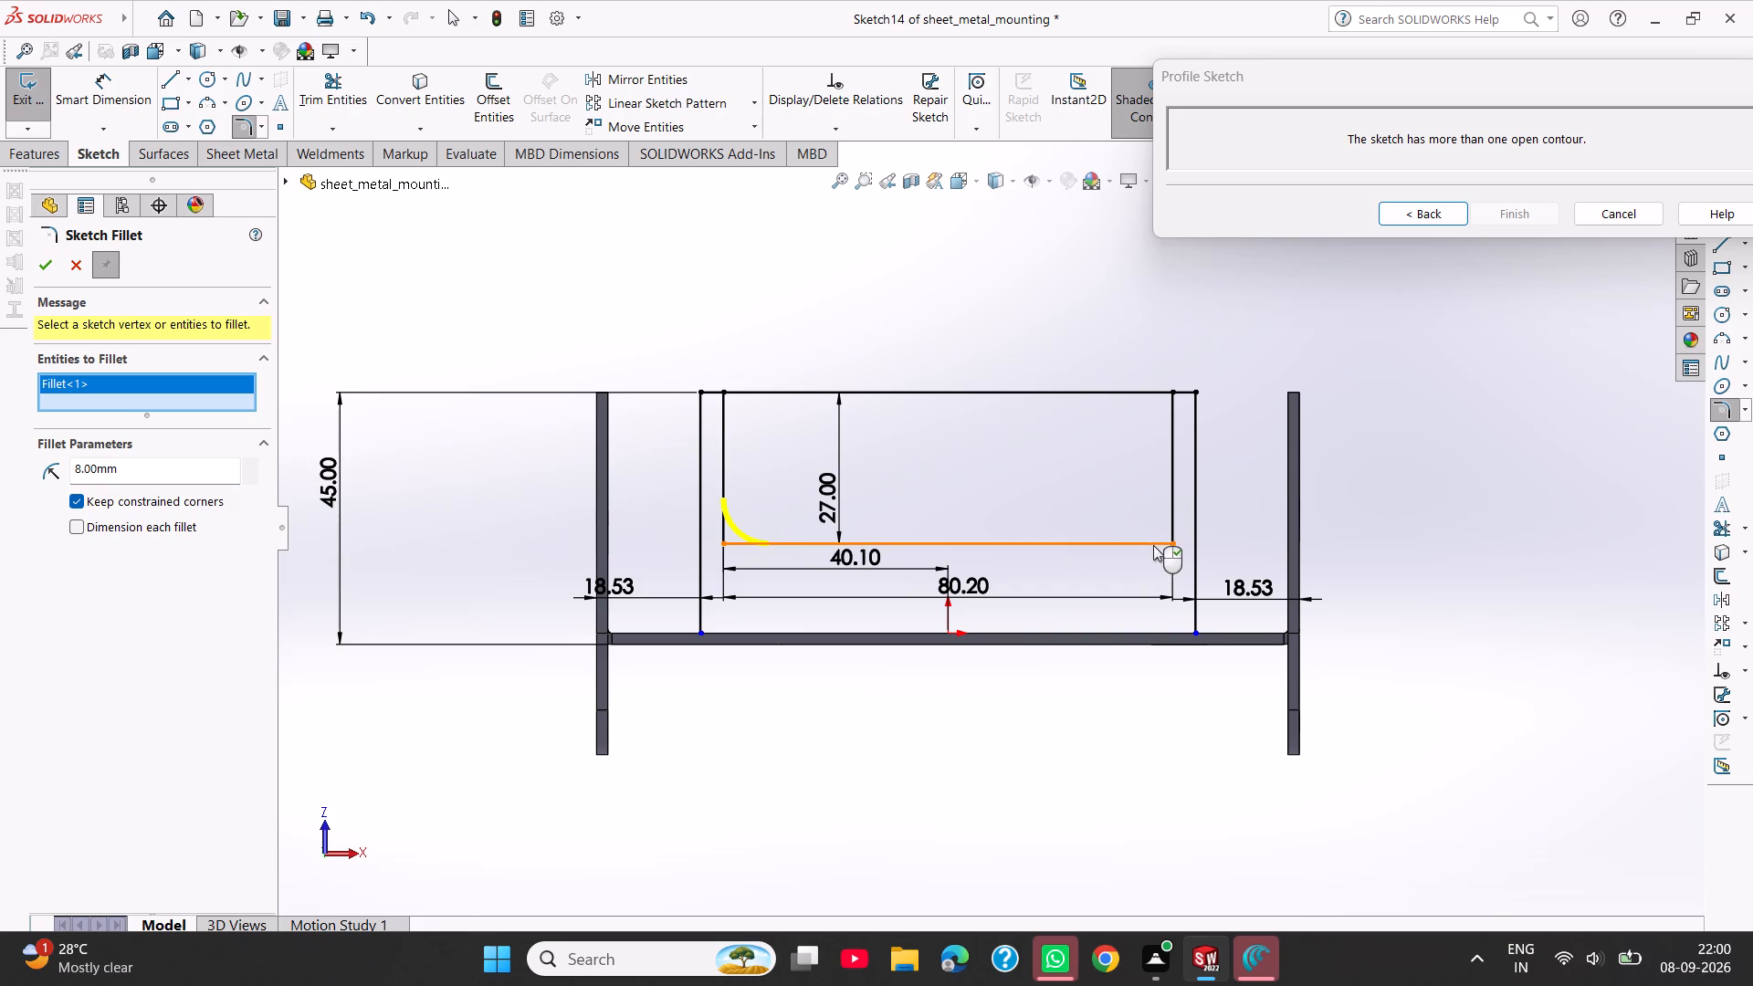
click(1169, 540)
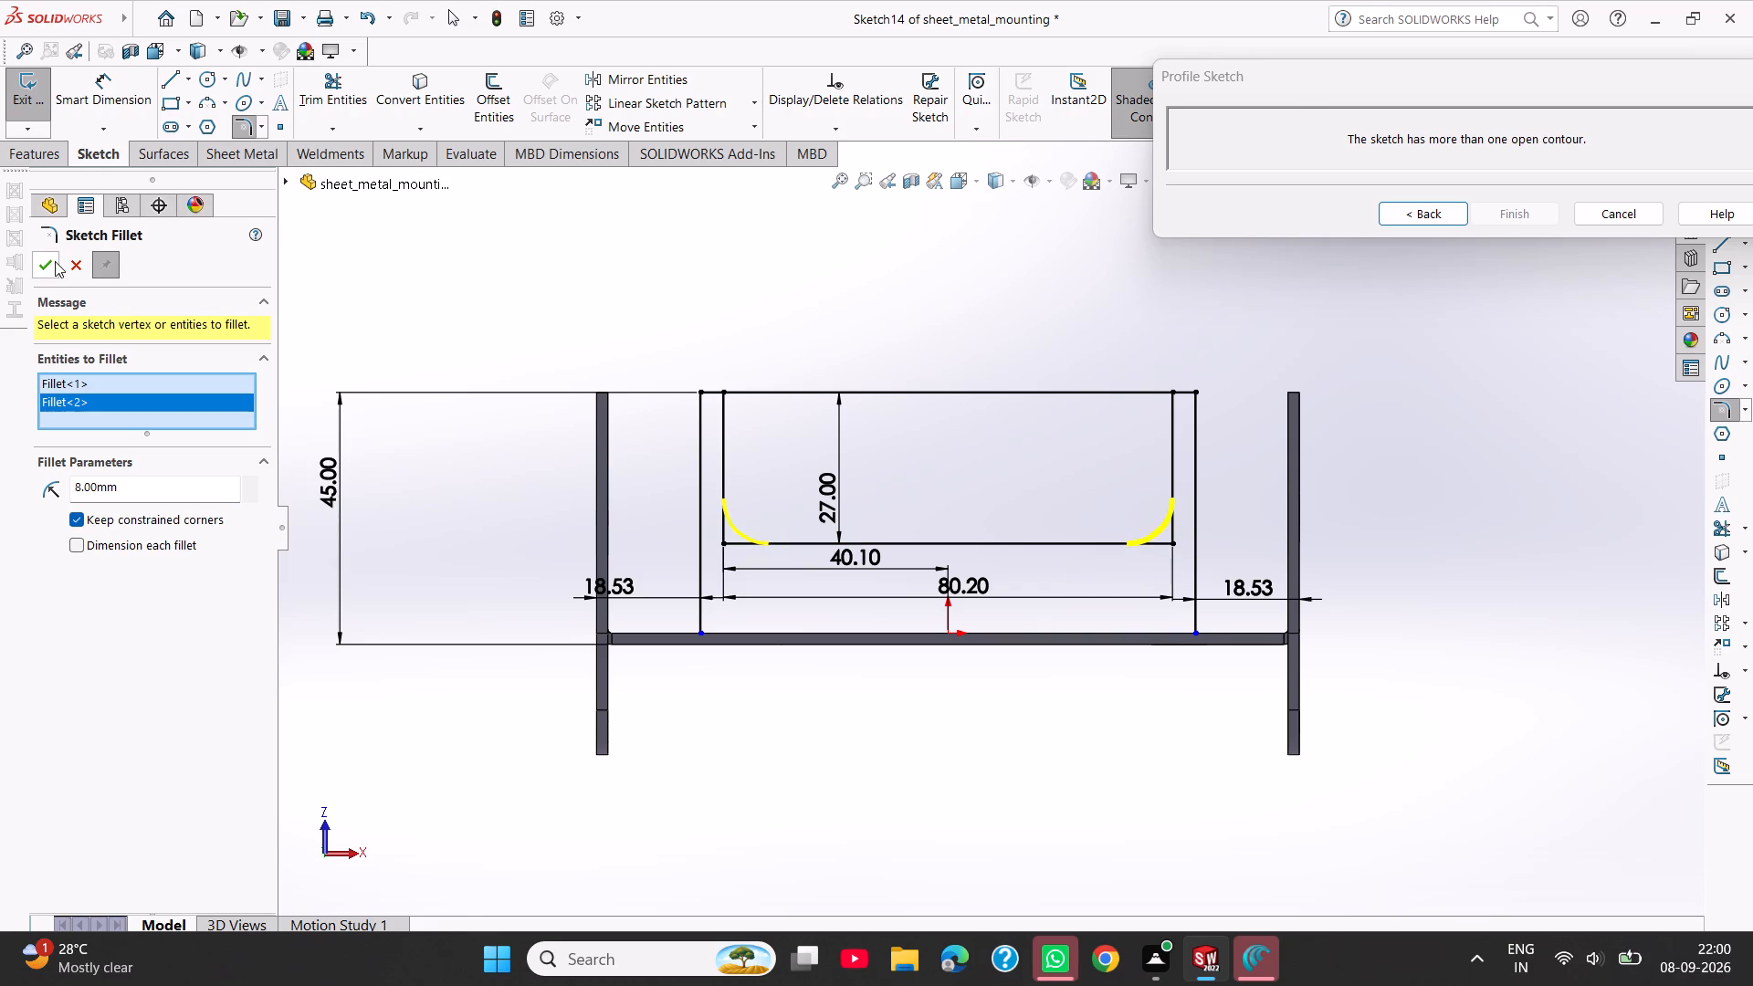
click(55, 261)
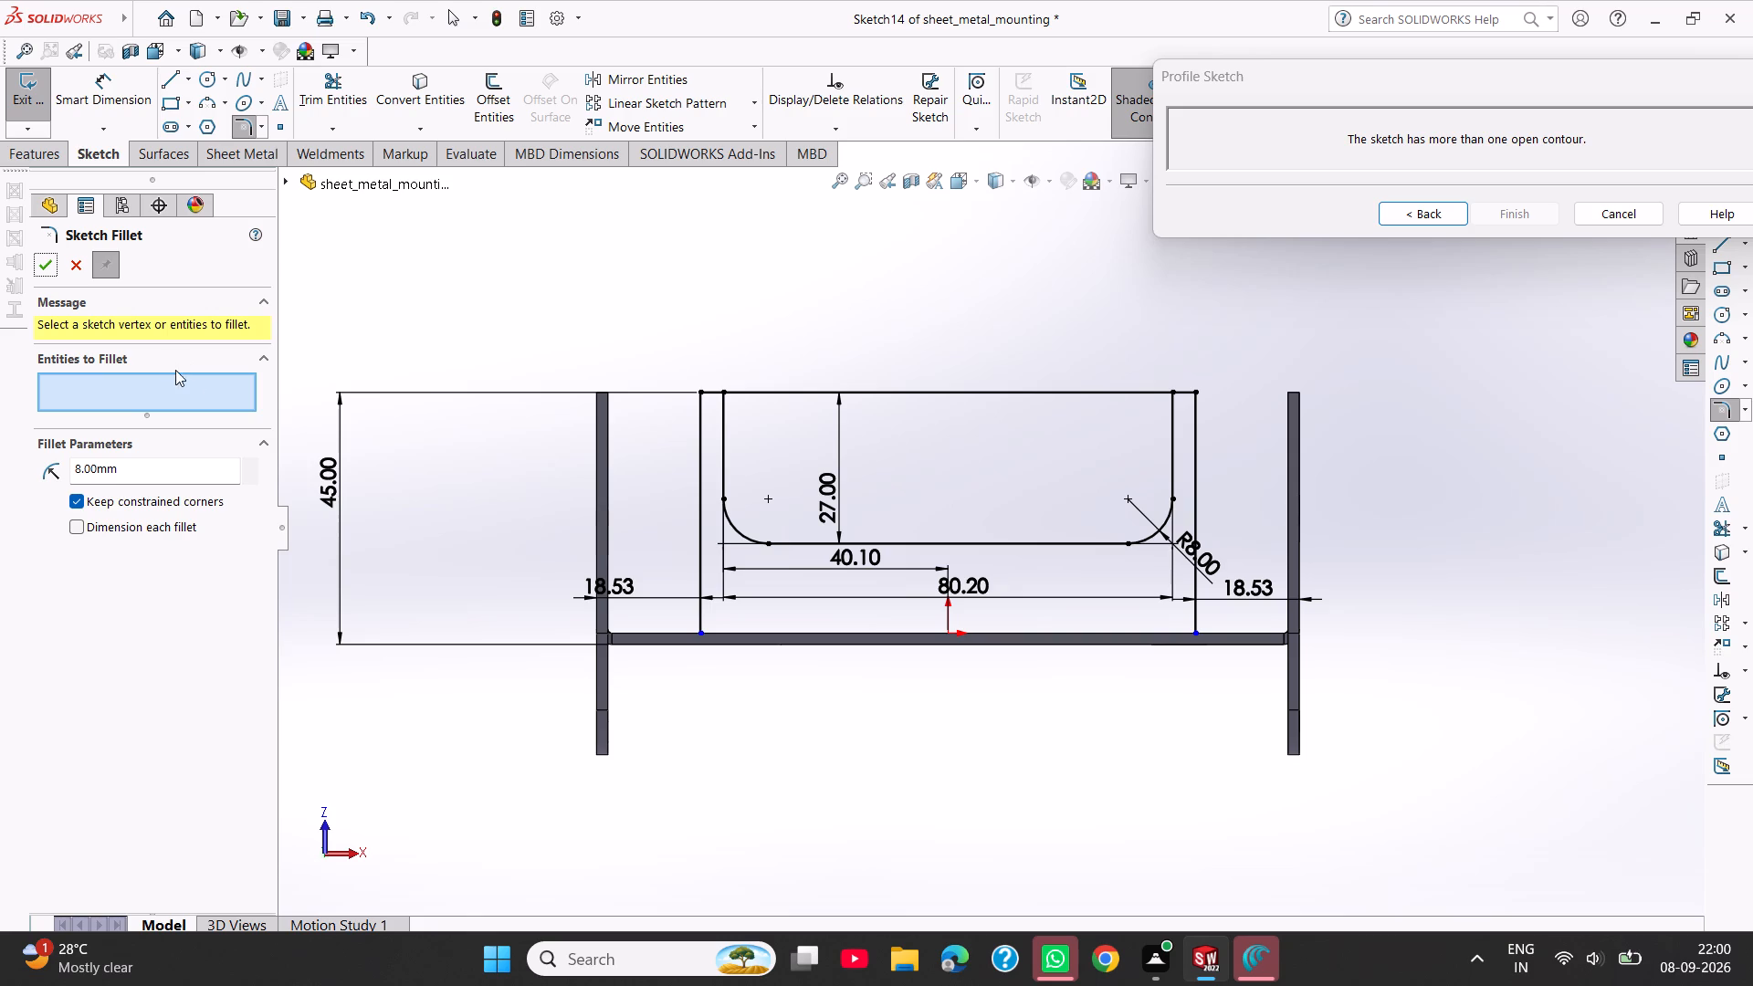
Trim the flange profile's upper edge between the two sides of the cutout, opening it at the top.
click(336, 90)
click(792, 386)
click(792, 392)
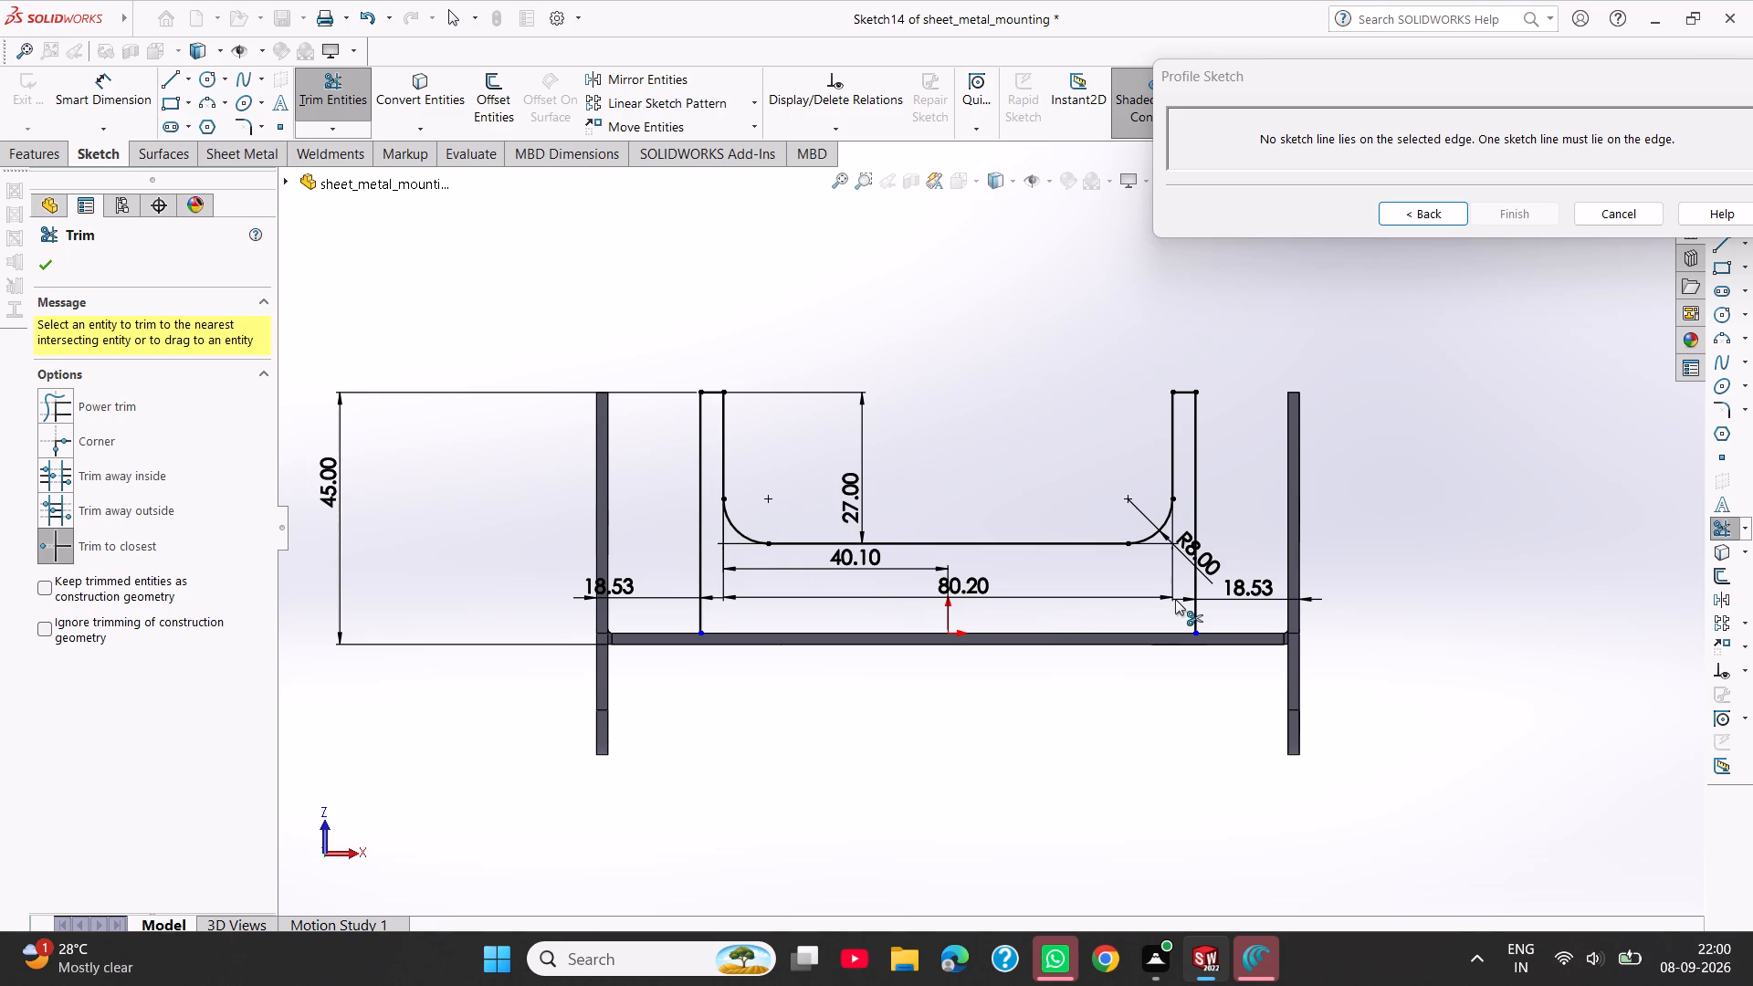
scroll(1177, 604, down, 4)
scroll(1054, 569, up, 5)
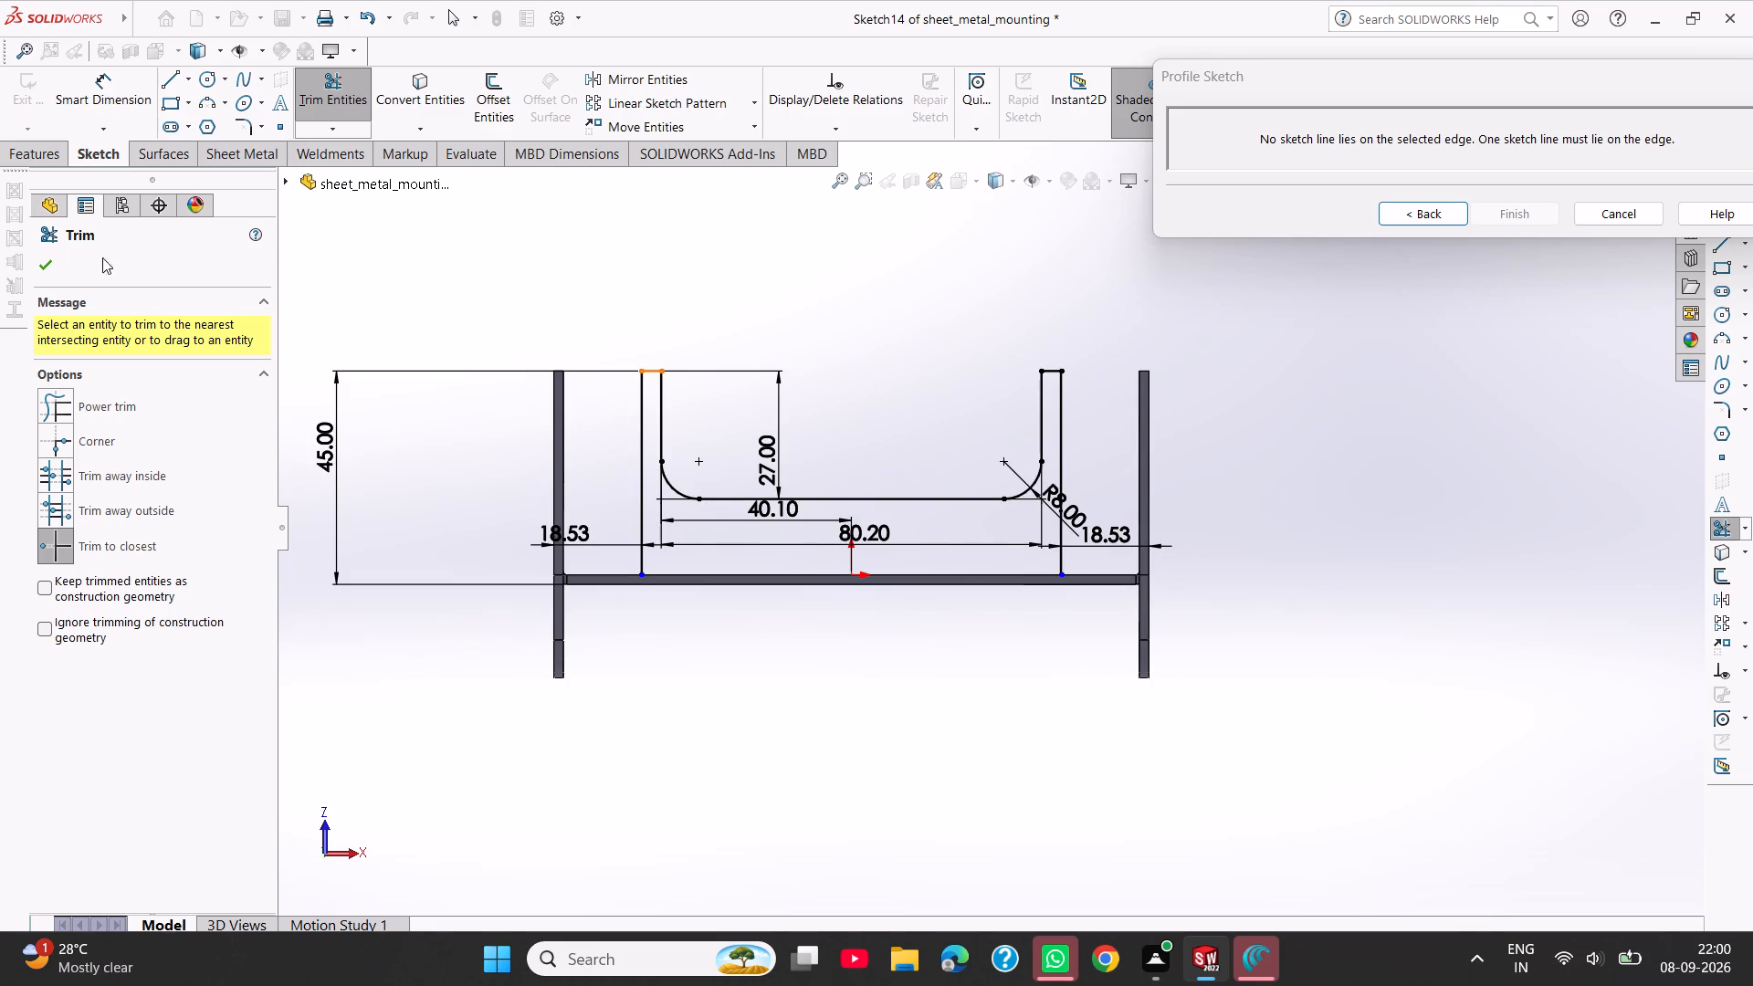
click(38, 262)
Move the 80.20 and 40.10 dimensions below the base flange and the 27.00 dimension outside the left side wall.
scroll(618, 410, down, 3)
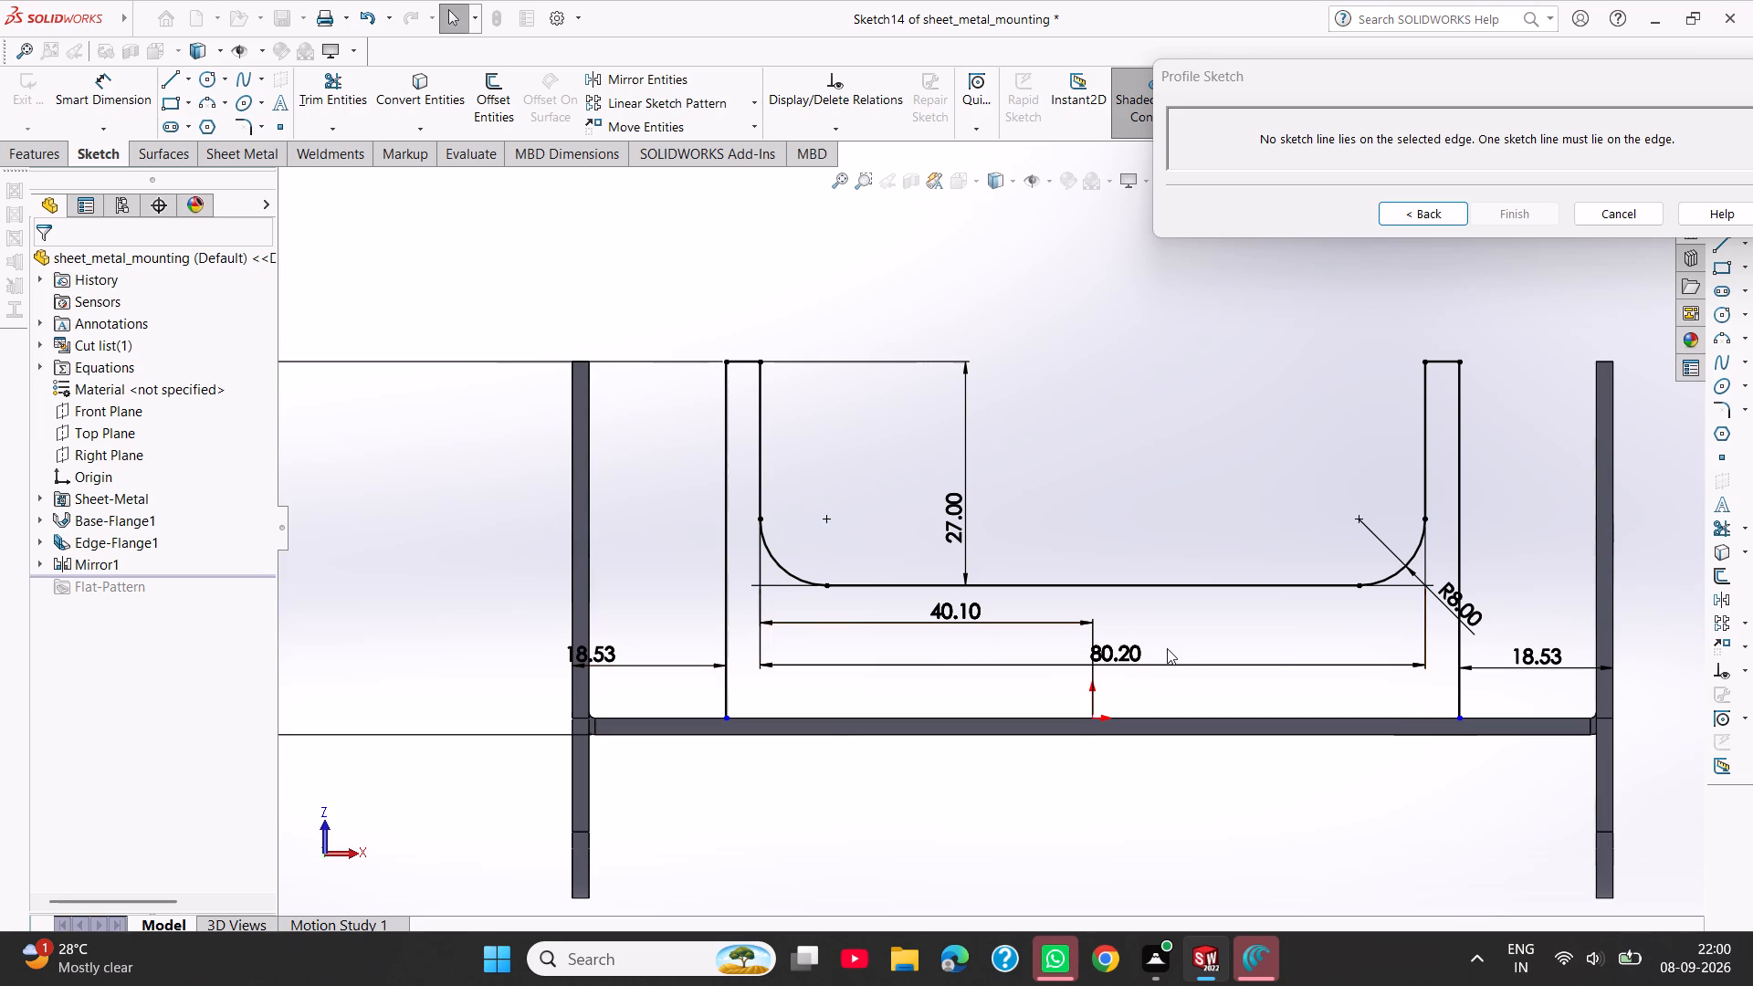
drag(1079, 656, 1094, 712)
drag(1116, 650, 1111, 756)
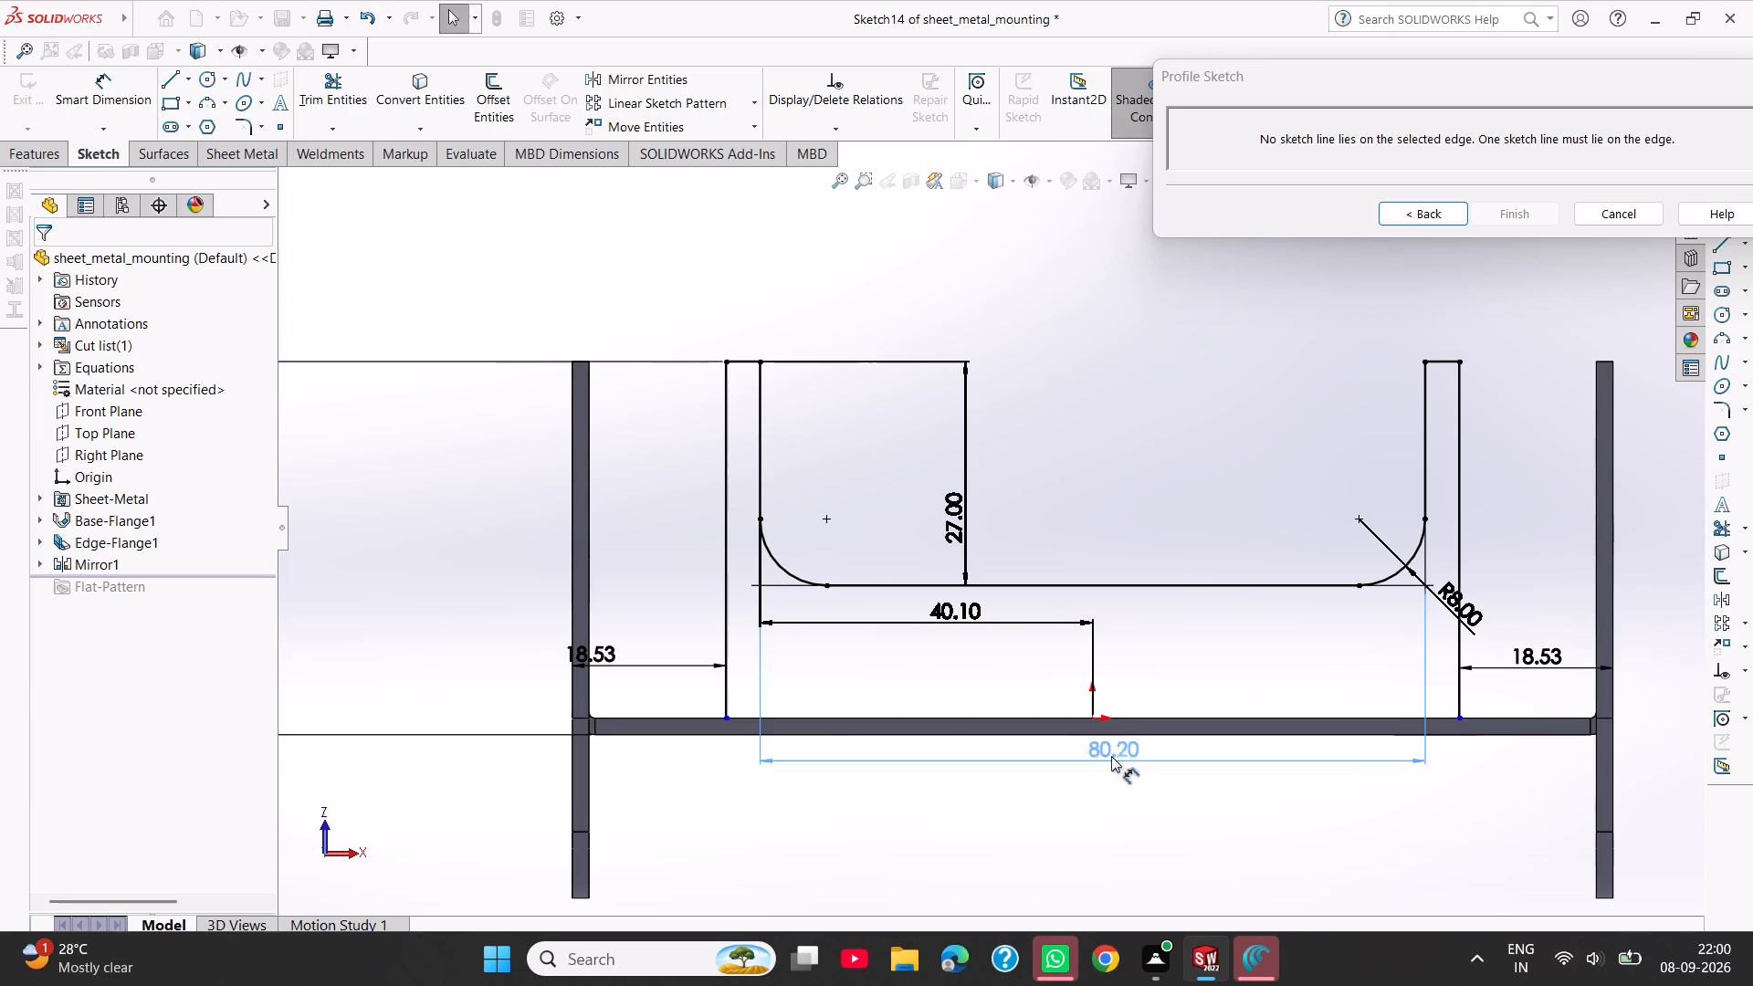
drag(1111, 756, 1112, 795)
drag(945, 610, 958, 745)
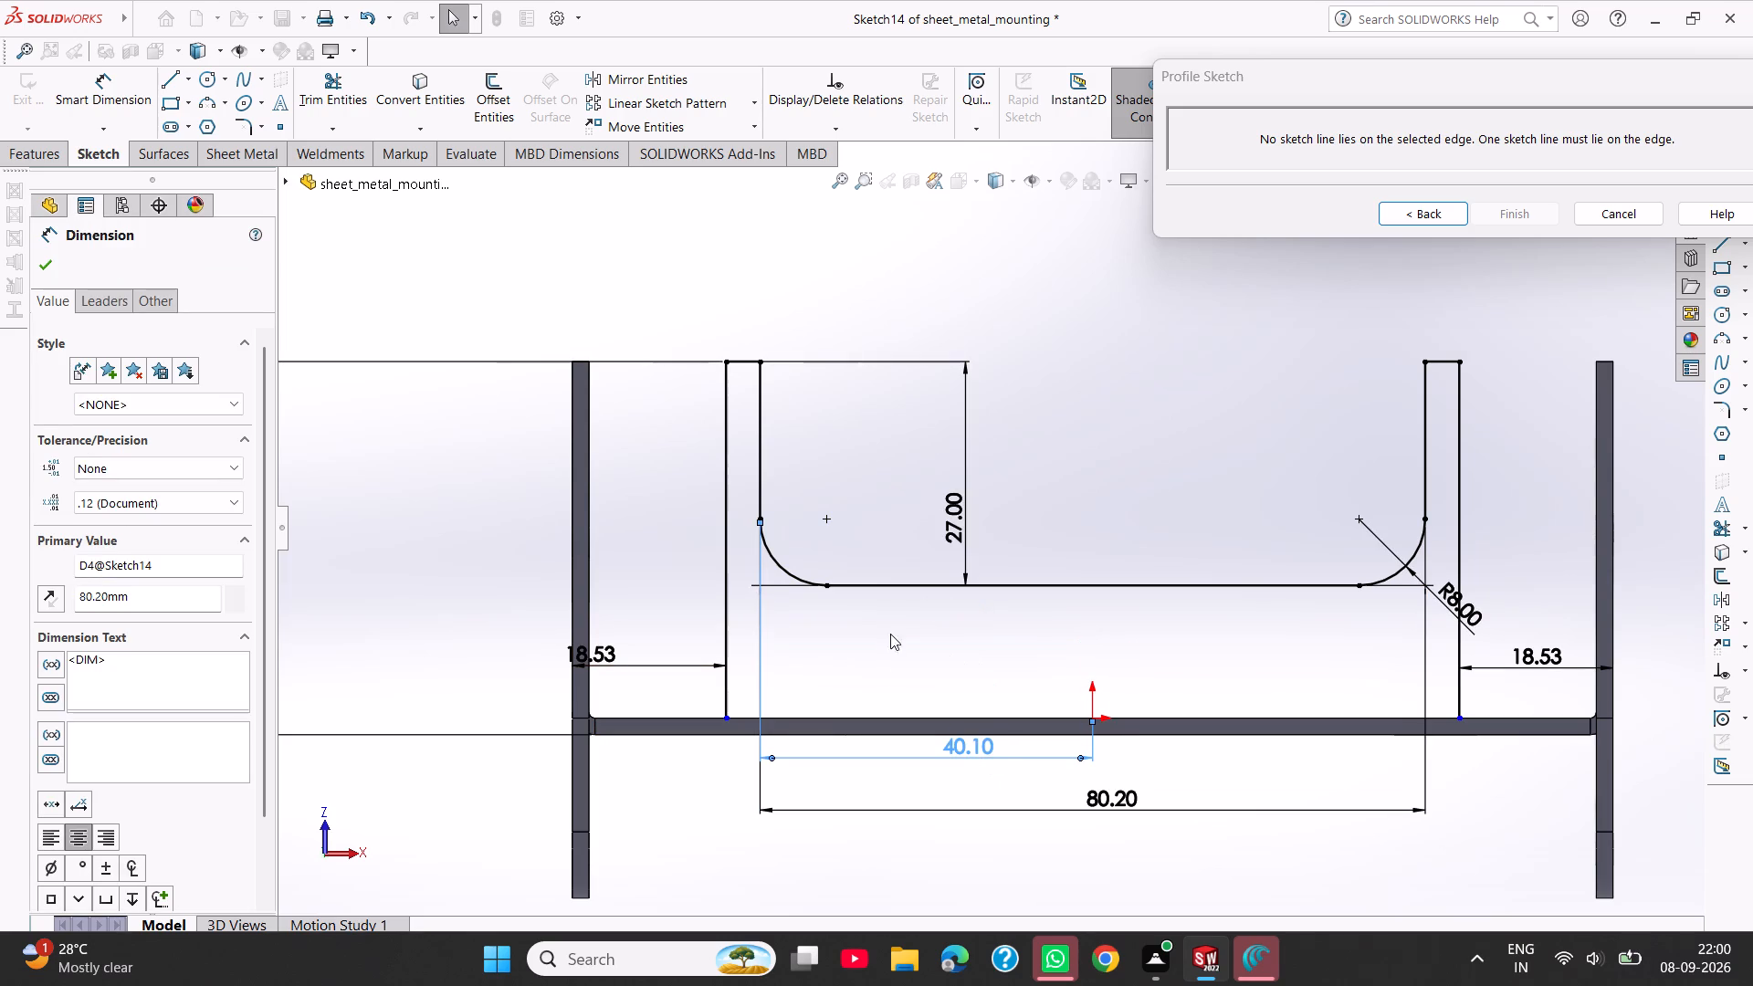
drag(950, 527, 455, 512)
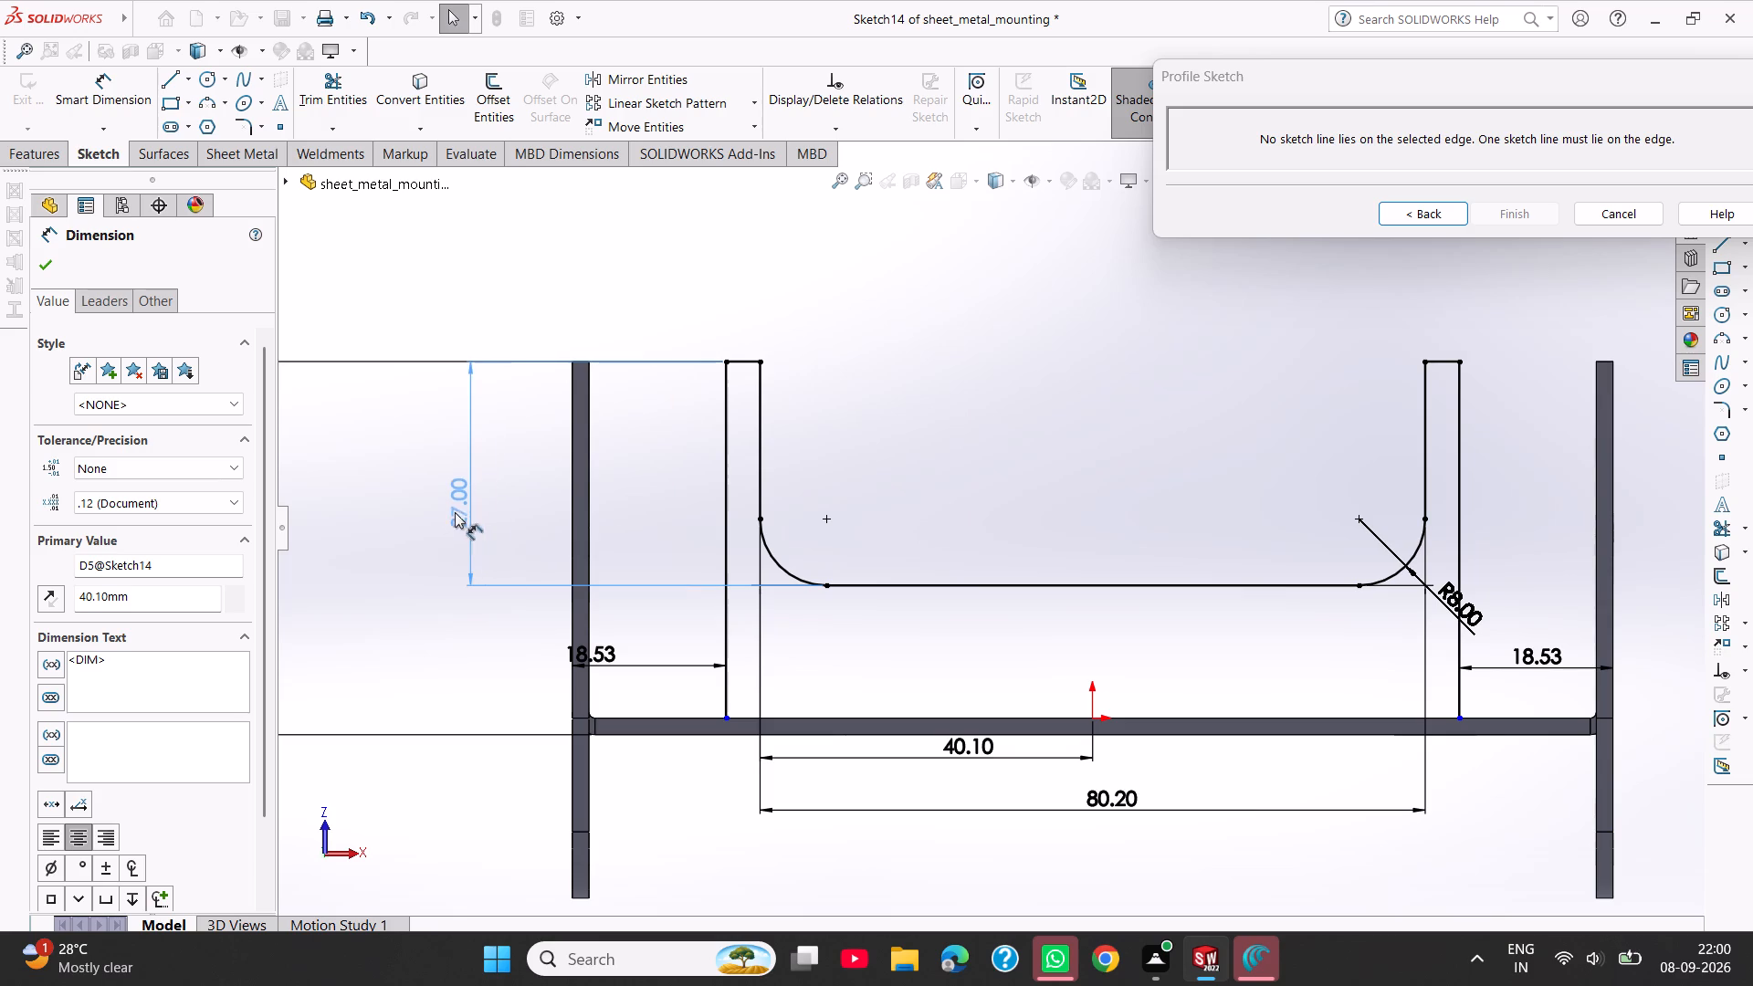
drag(455, 512, 378, 512)
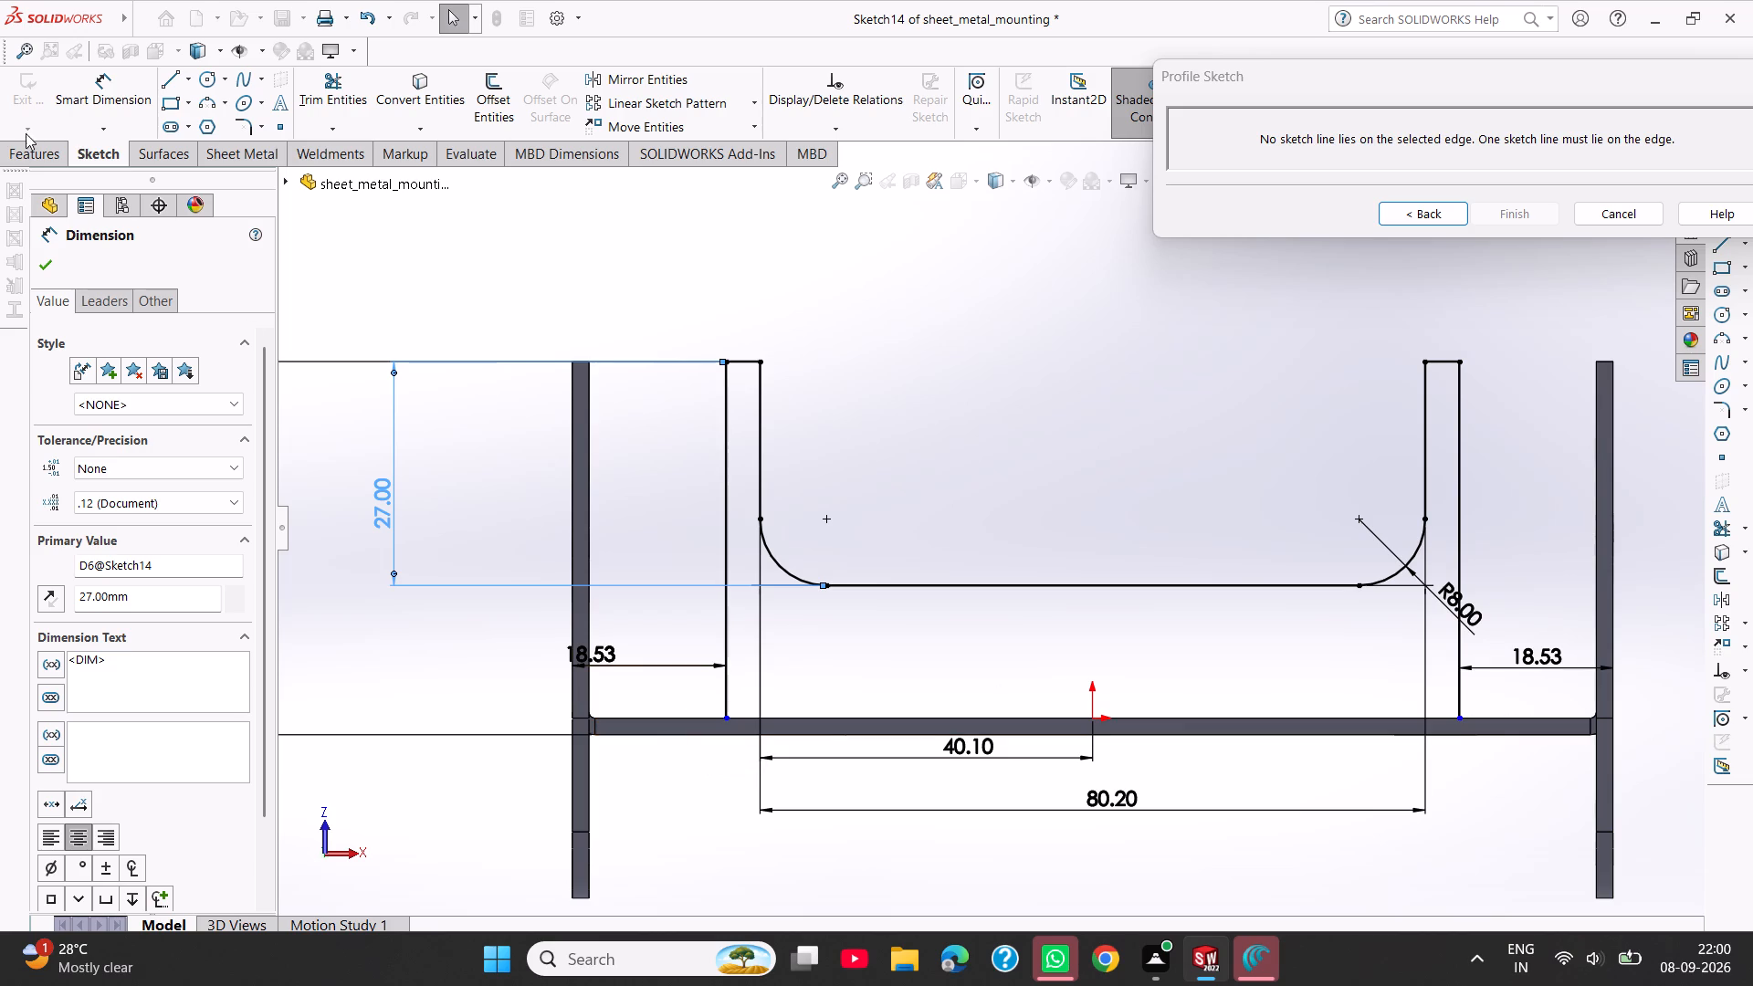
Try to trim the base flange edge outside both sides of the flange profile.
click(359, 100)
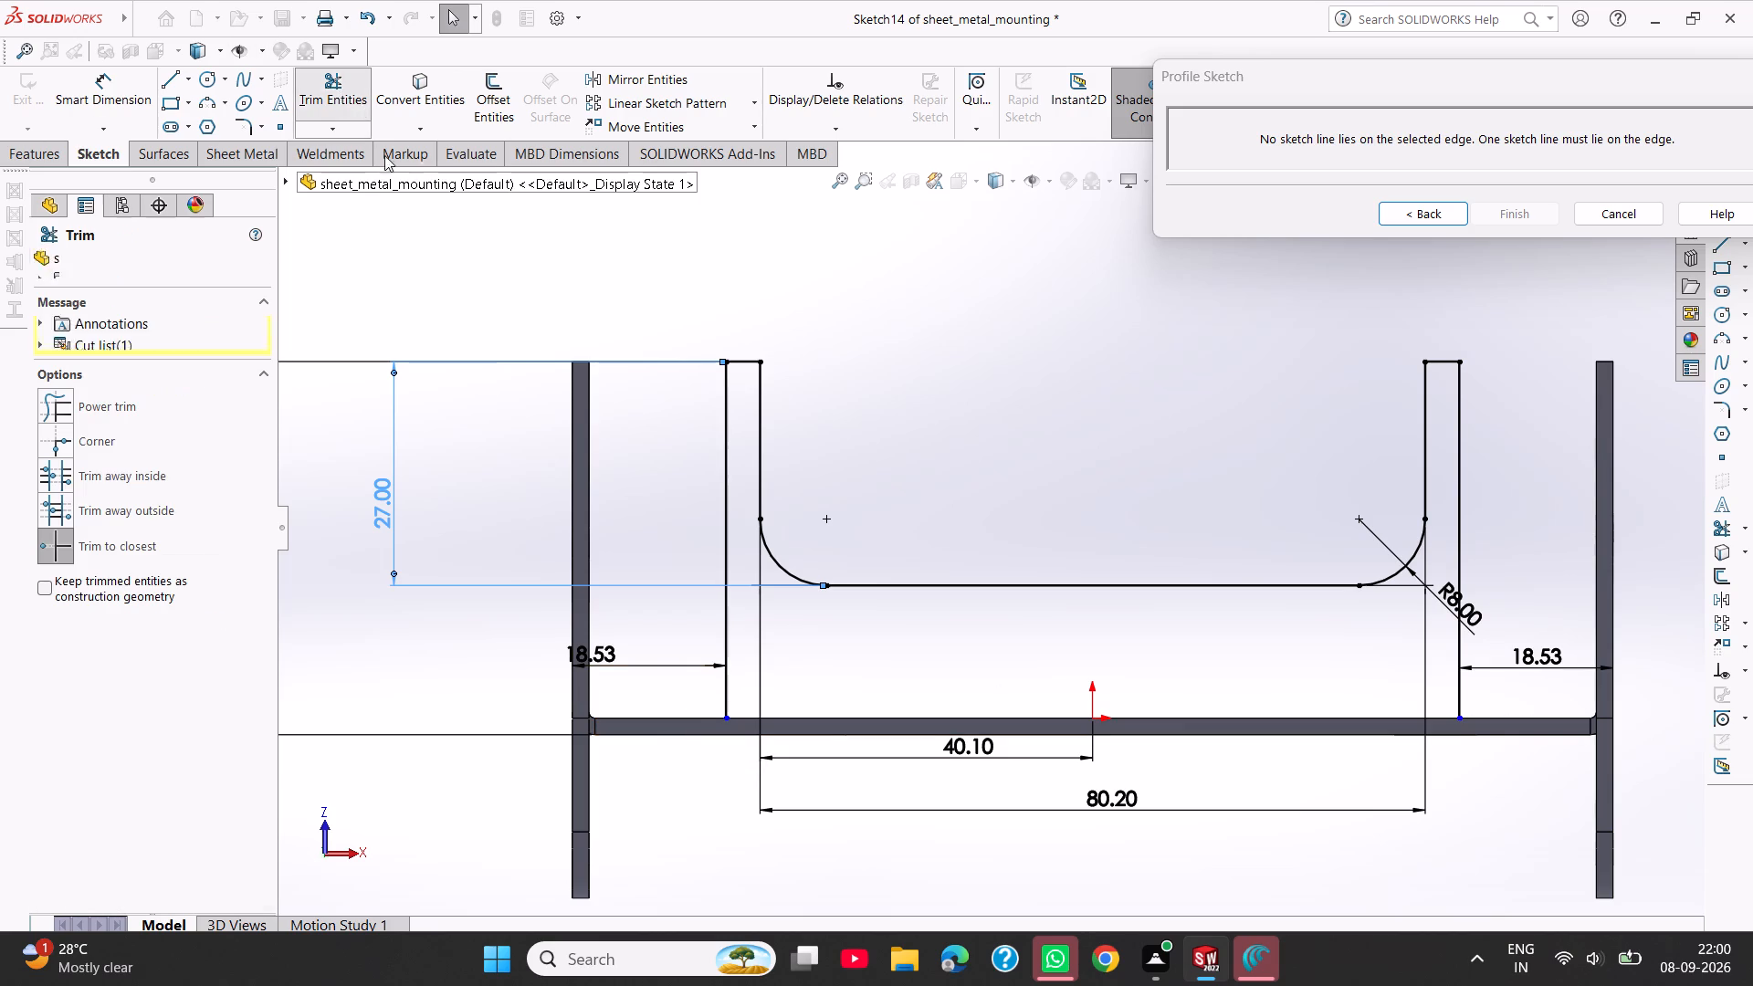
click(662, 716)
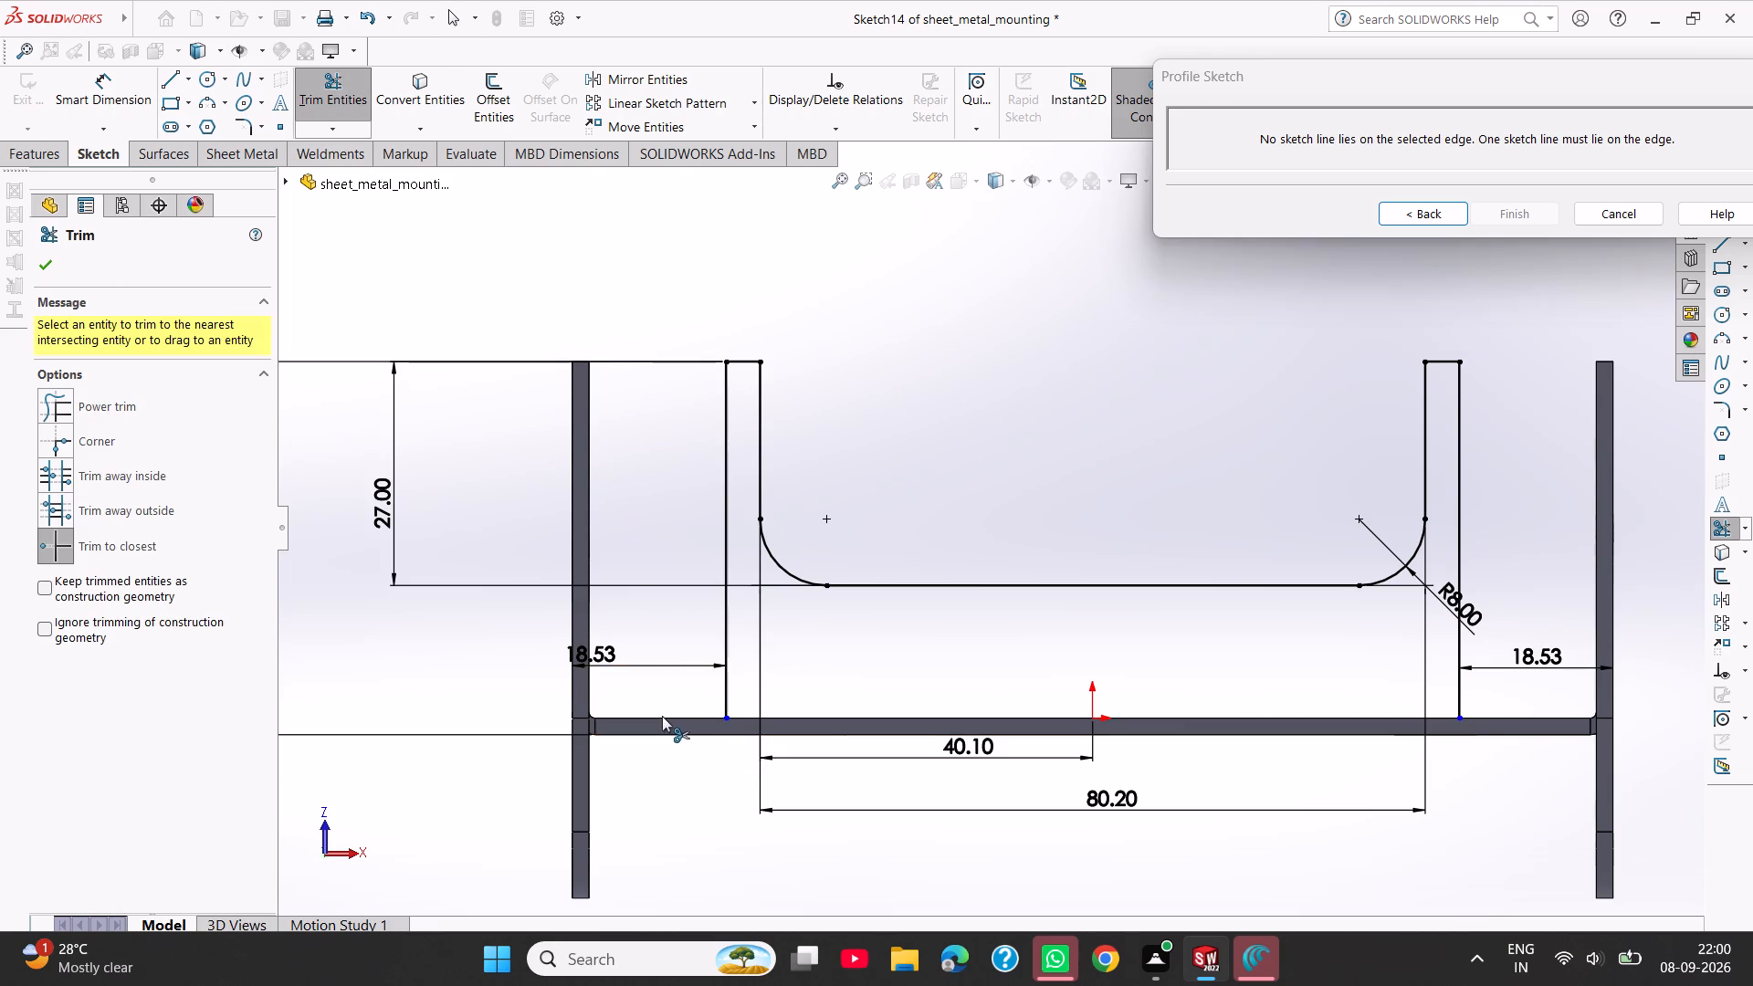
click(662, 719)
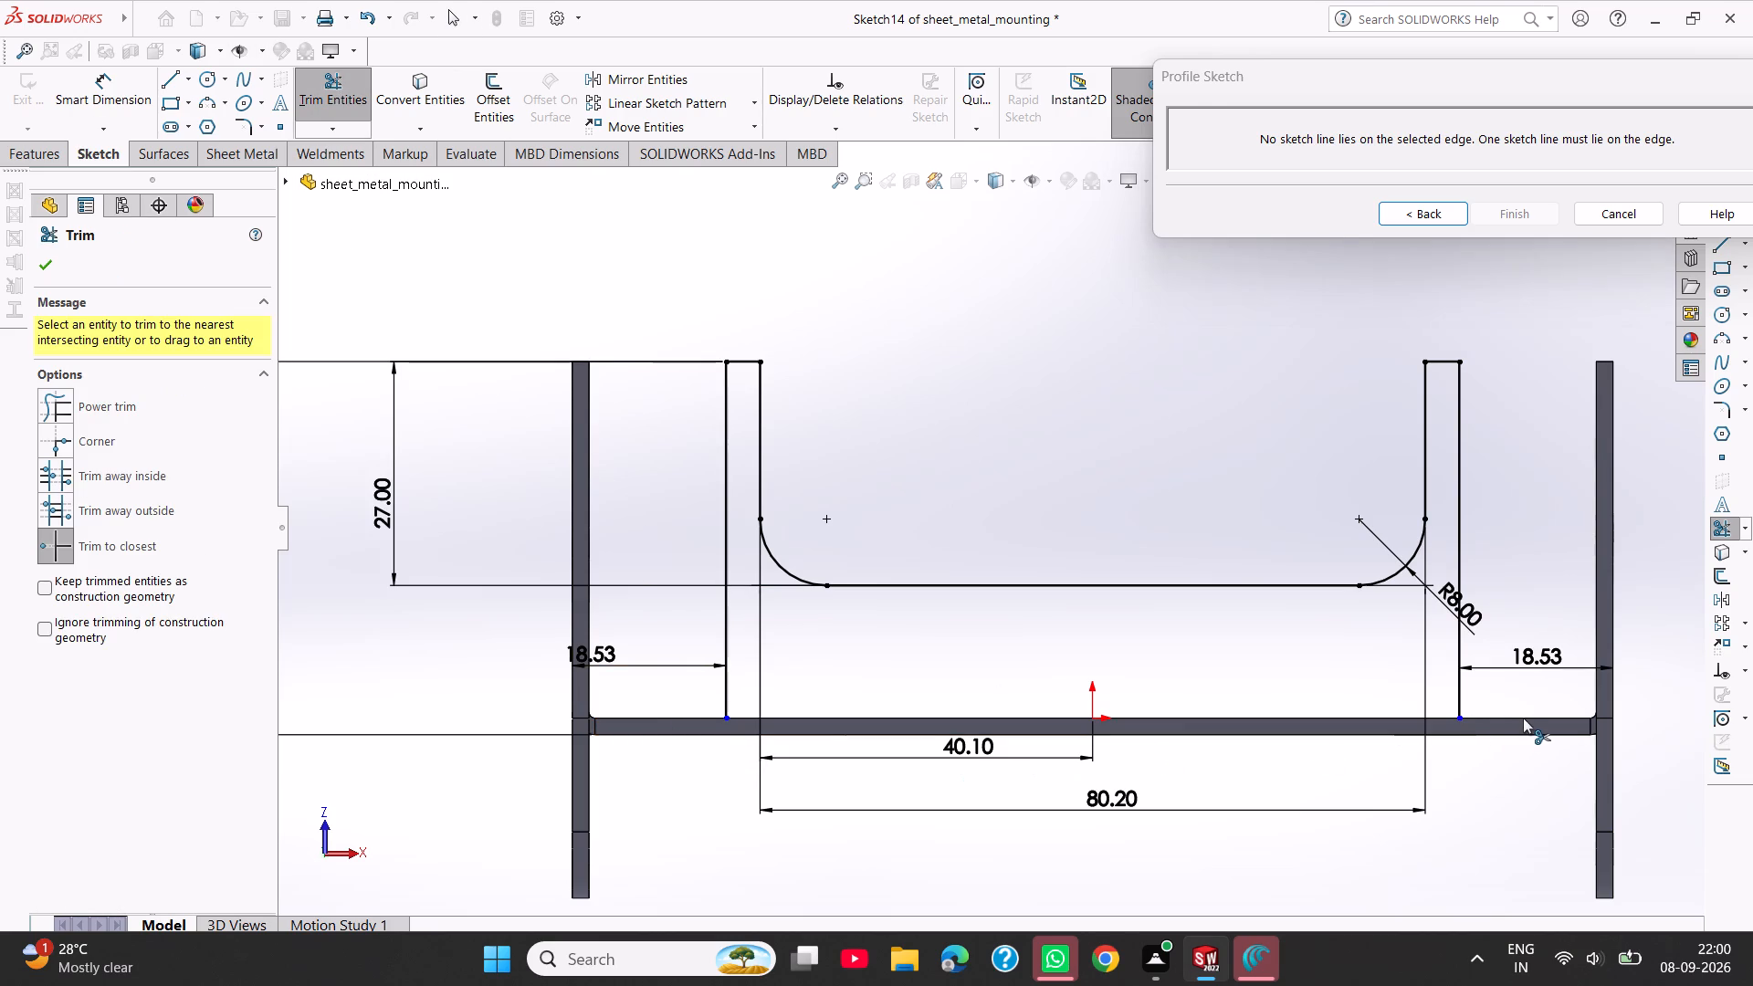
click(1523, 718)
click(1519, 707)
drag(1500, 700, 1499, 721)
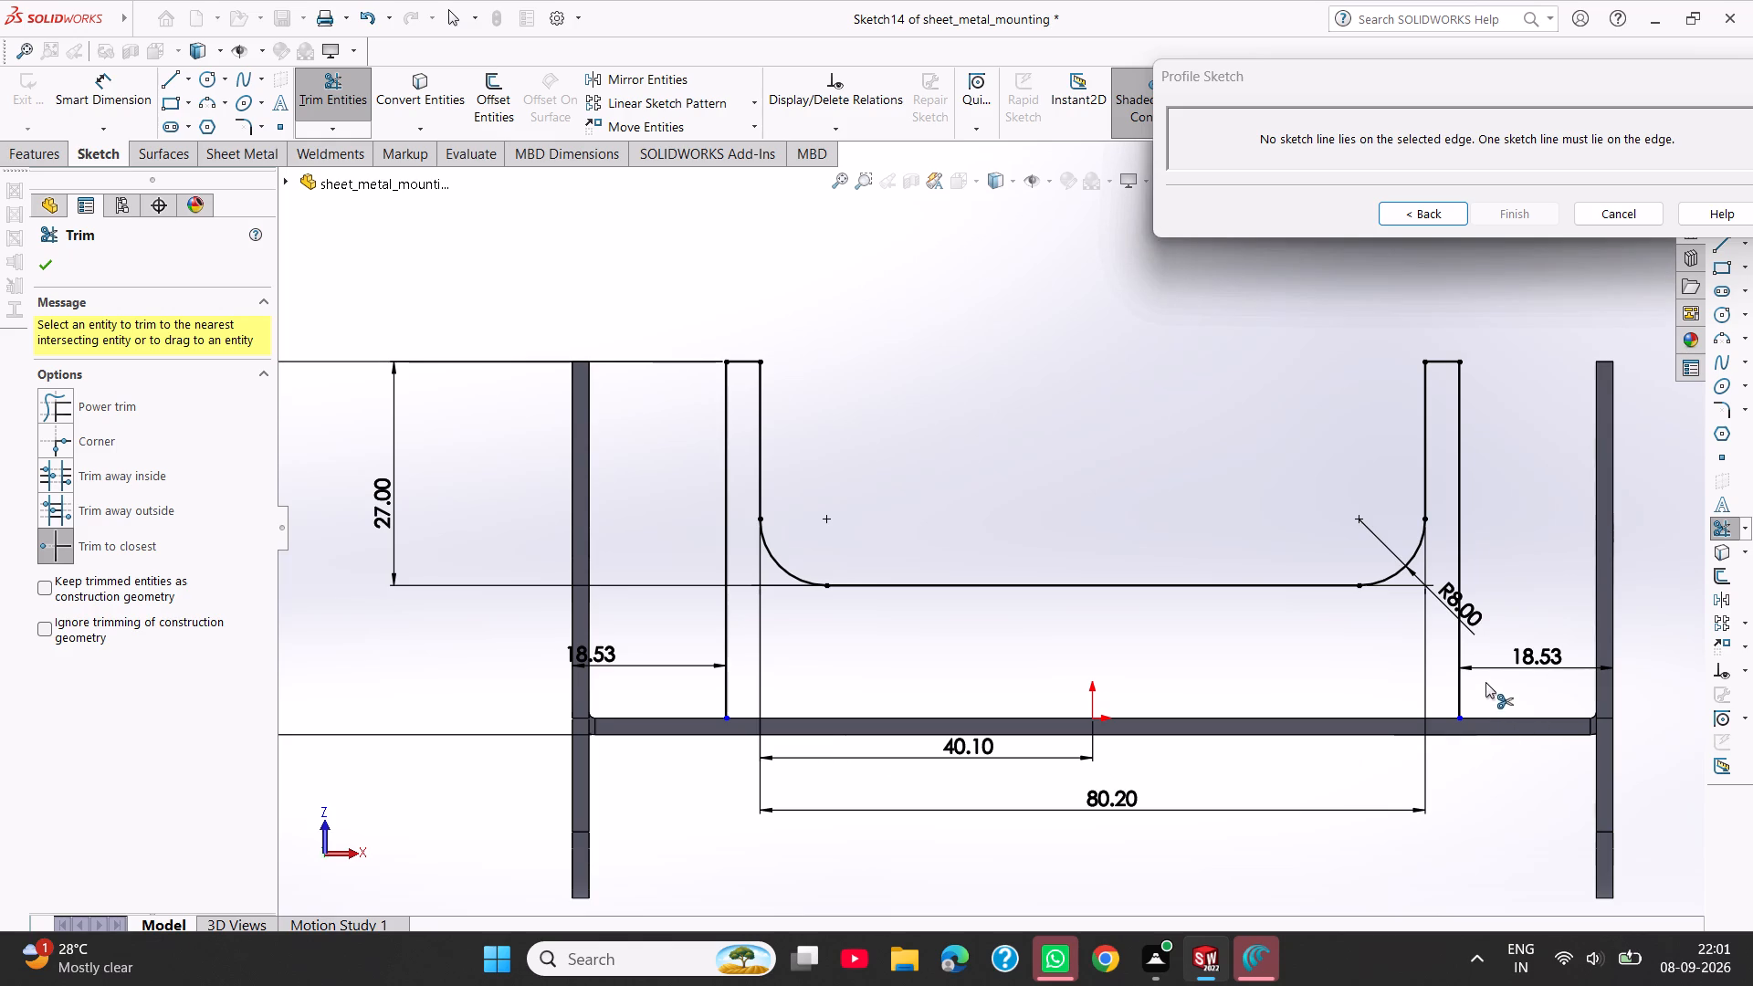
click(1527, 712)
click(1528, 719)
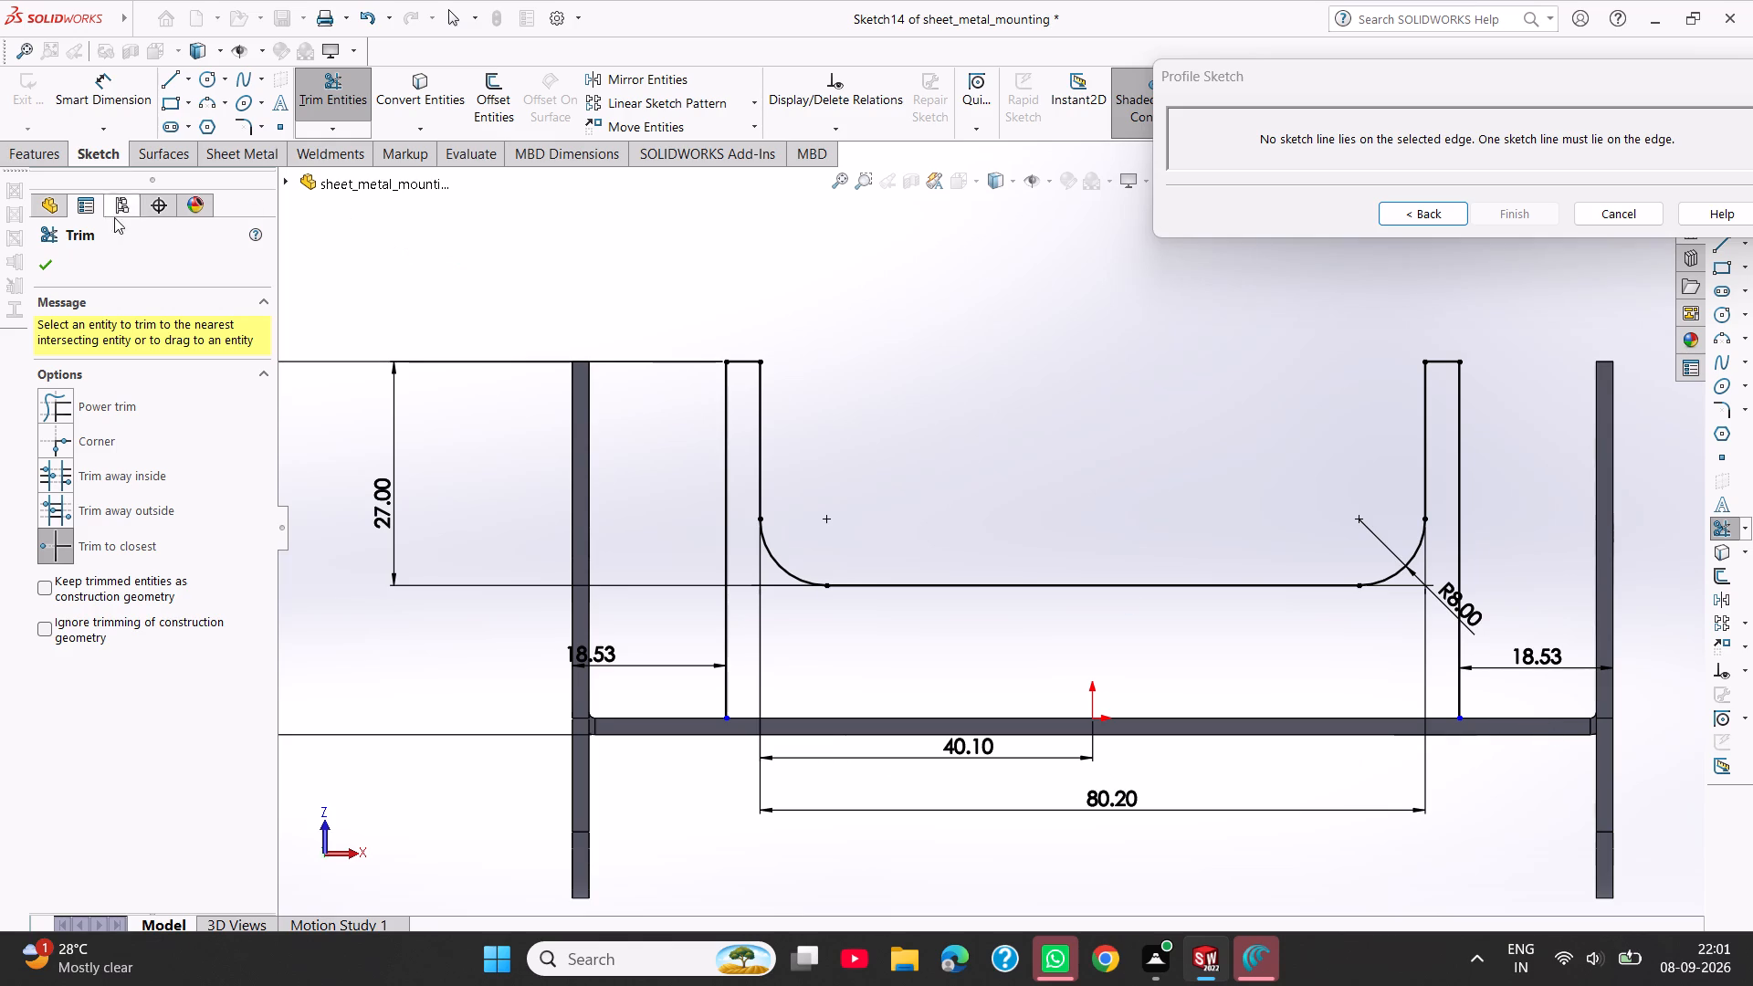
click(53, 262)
Examine the profile sketch closely where its side lines meet the base flange edge.
scroll(677, 670, down, 2)
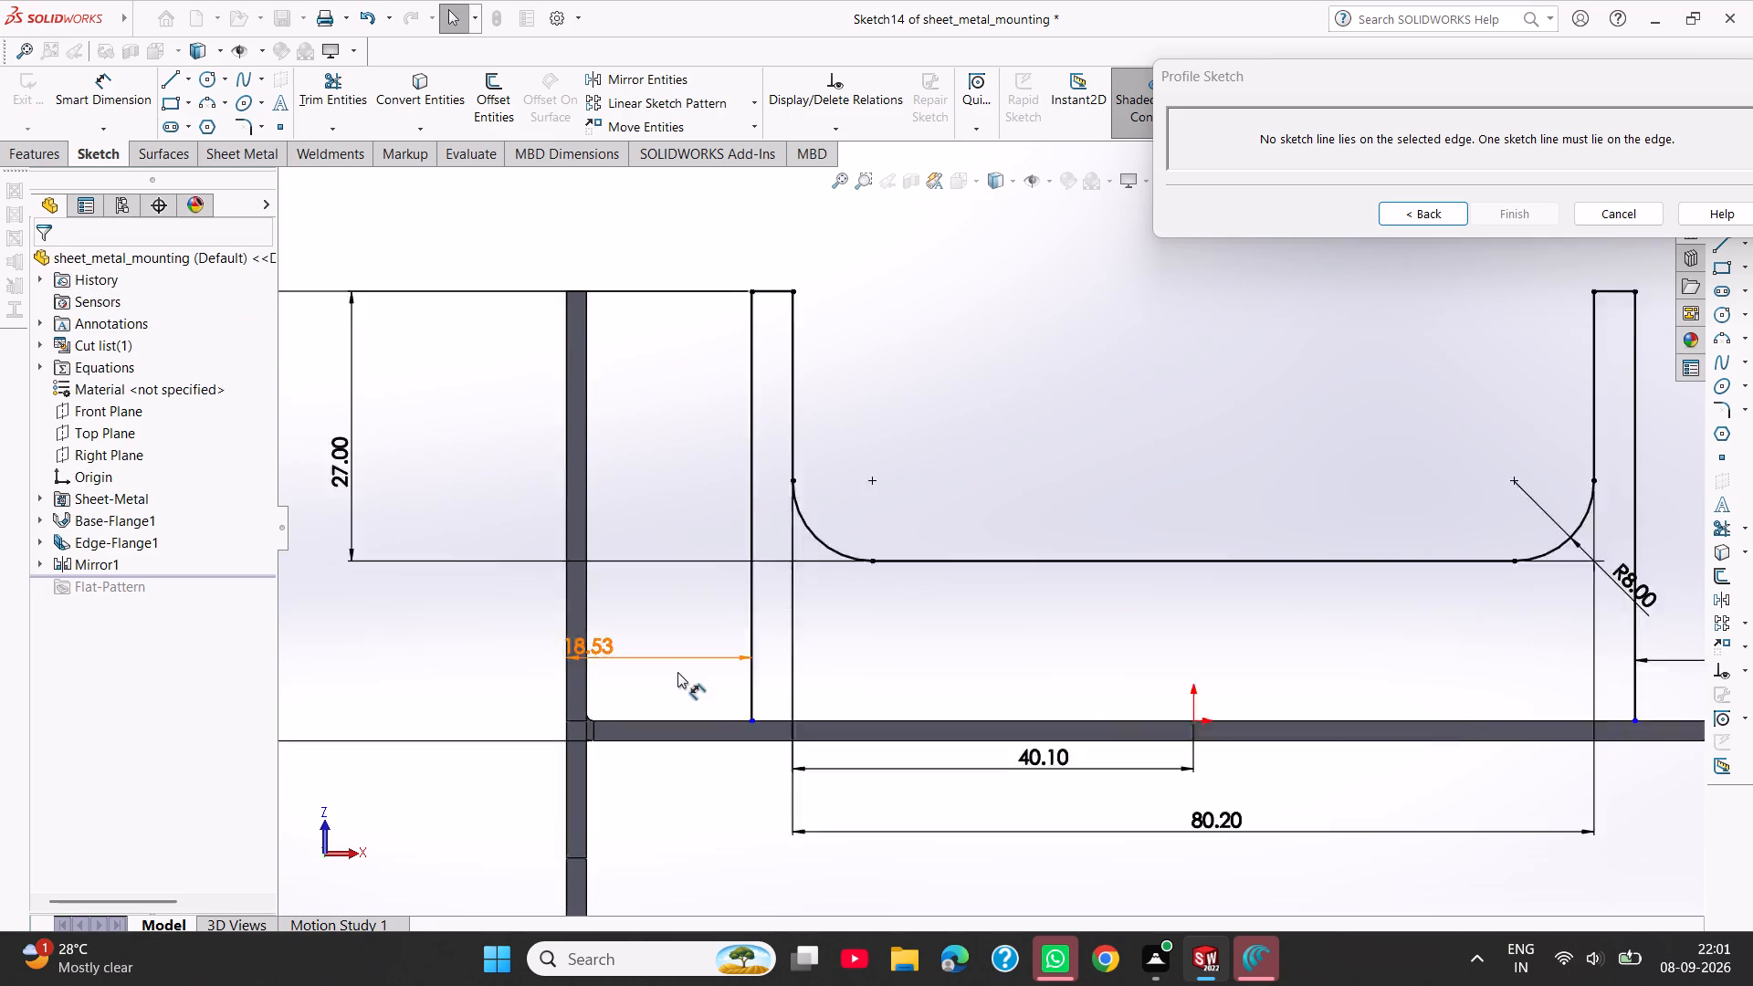
scroll(677, 672, down, 2)
scroll(674, 707, up, 3)
scroll(887, 637, up, 3)
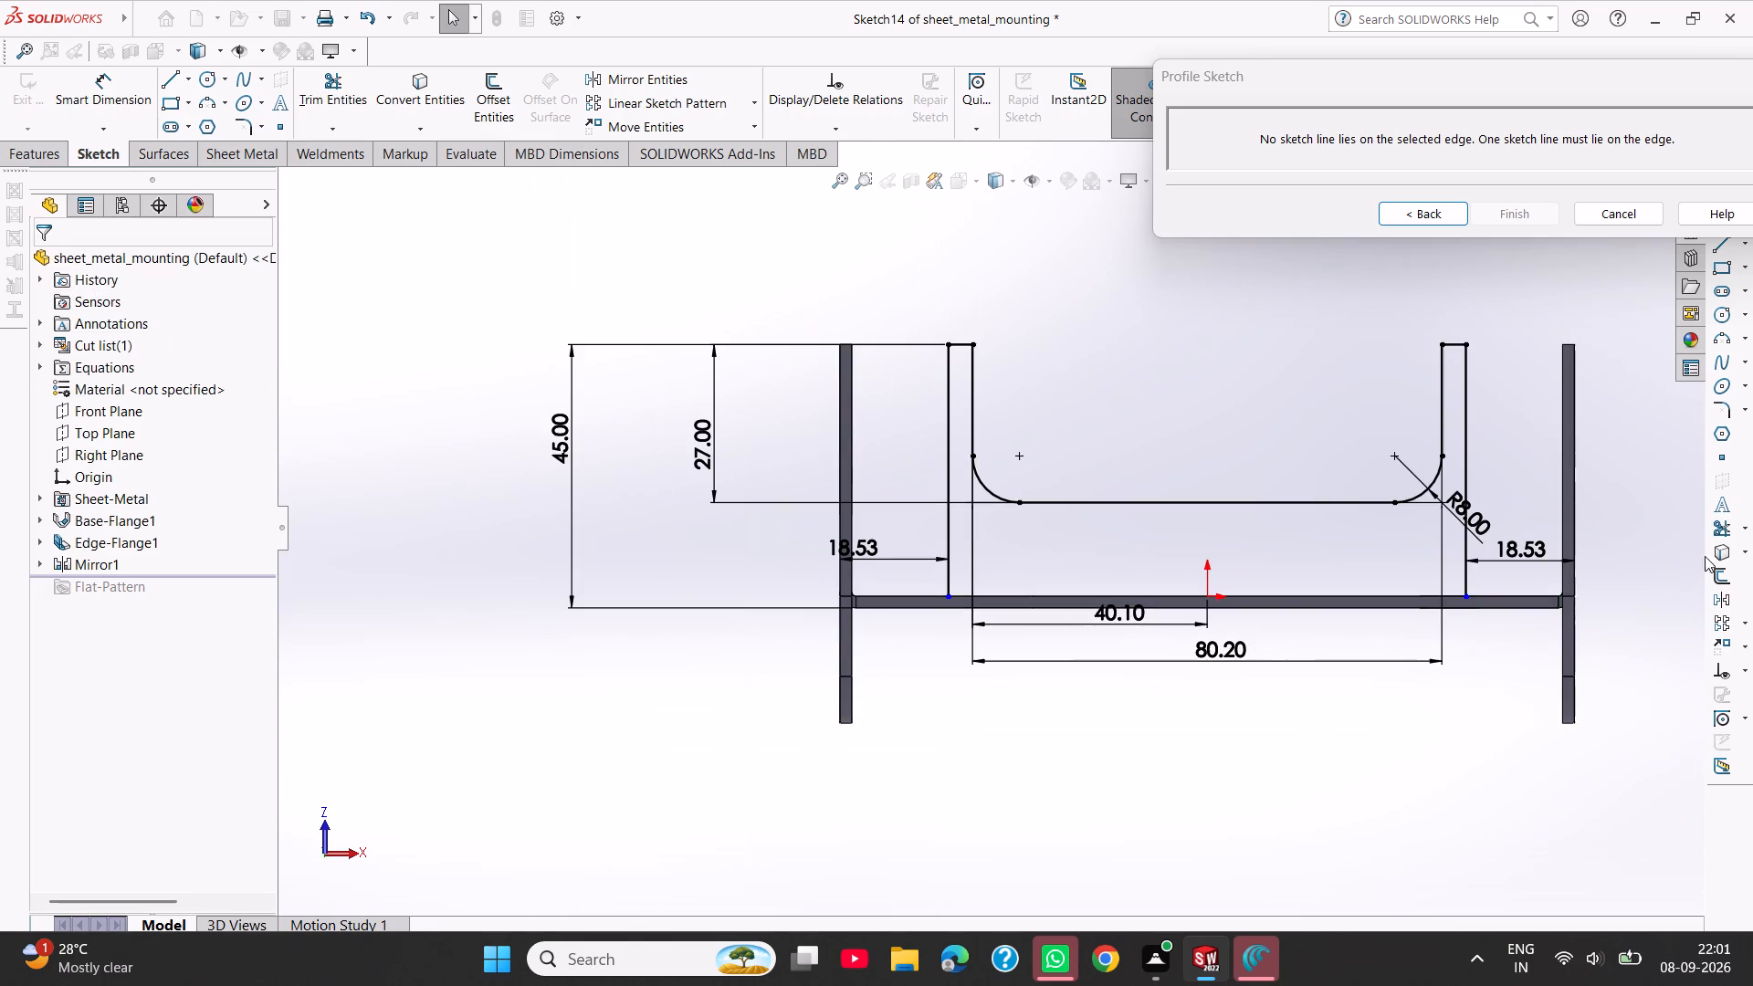
scroll(1611, 551, down, 1)
scroll(1383, 606, down, 1)
scroll(1415, 563, up, 3)
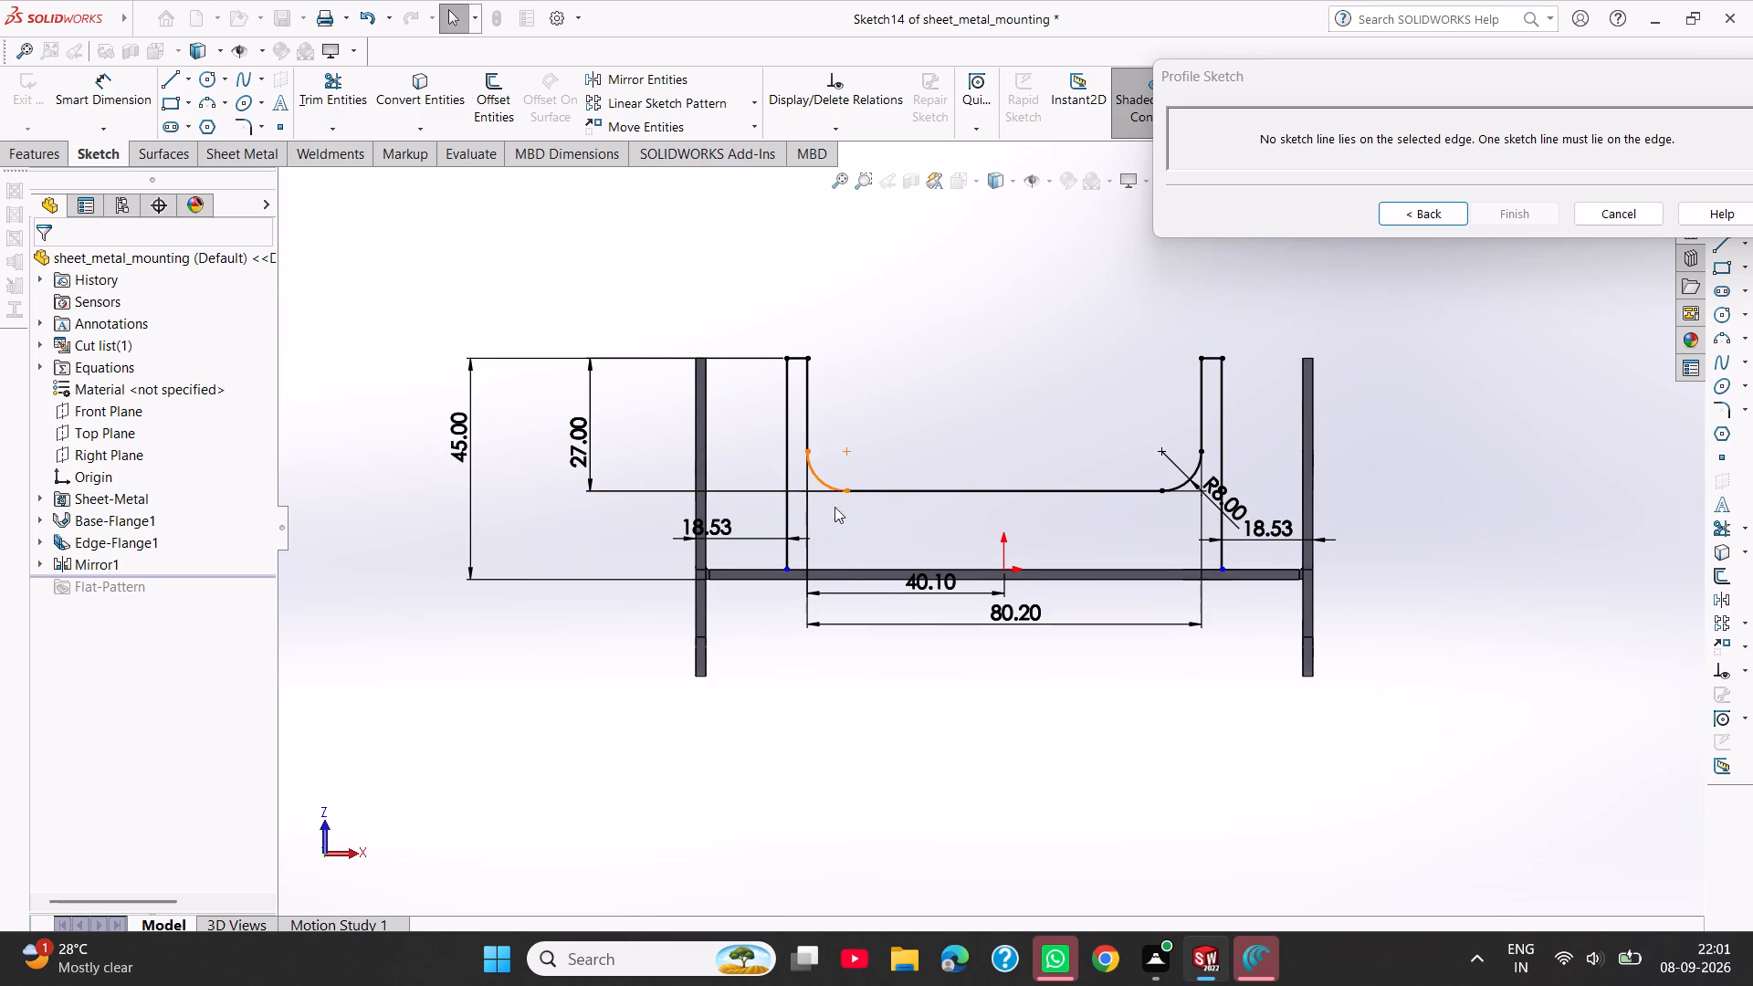
scroll(847, 507, down, 4)
scroll(826, 477, up, 4)
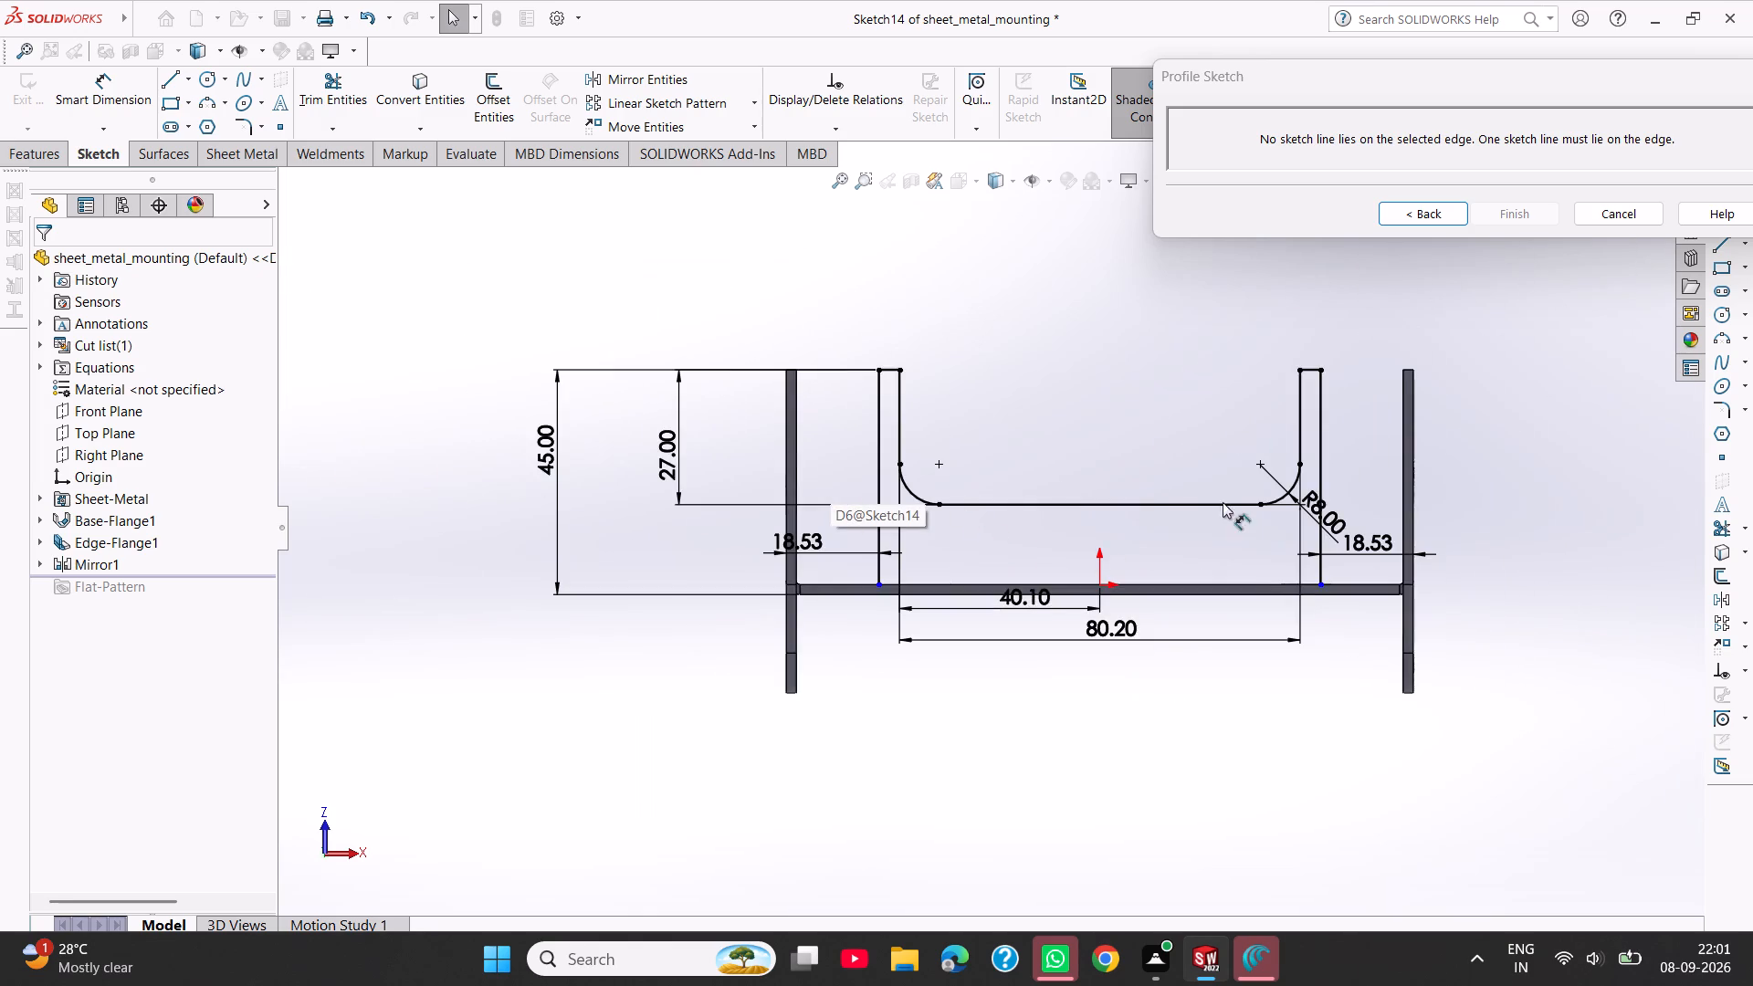
scroll(1300, 533, down, 5)
scroll(1142, 464, up, 6)
scroll(891, 398, down, 1)
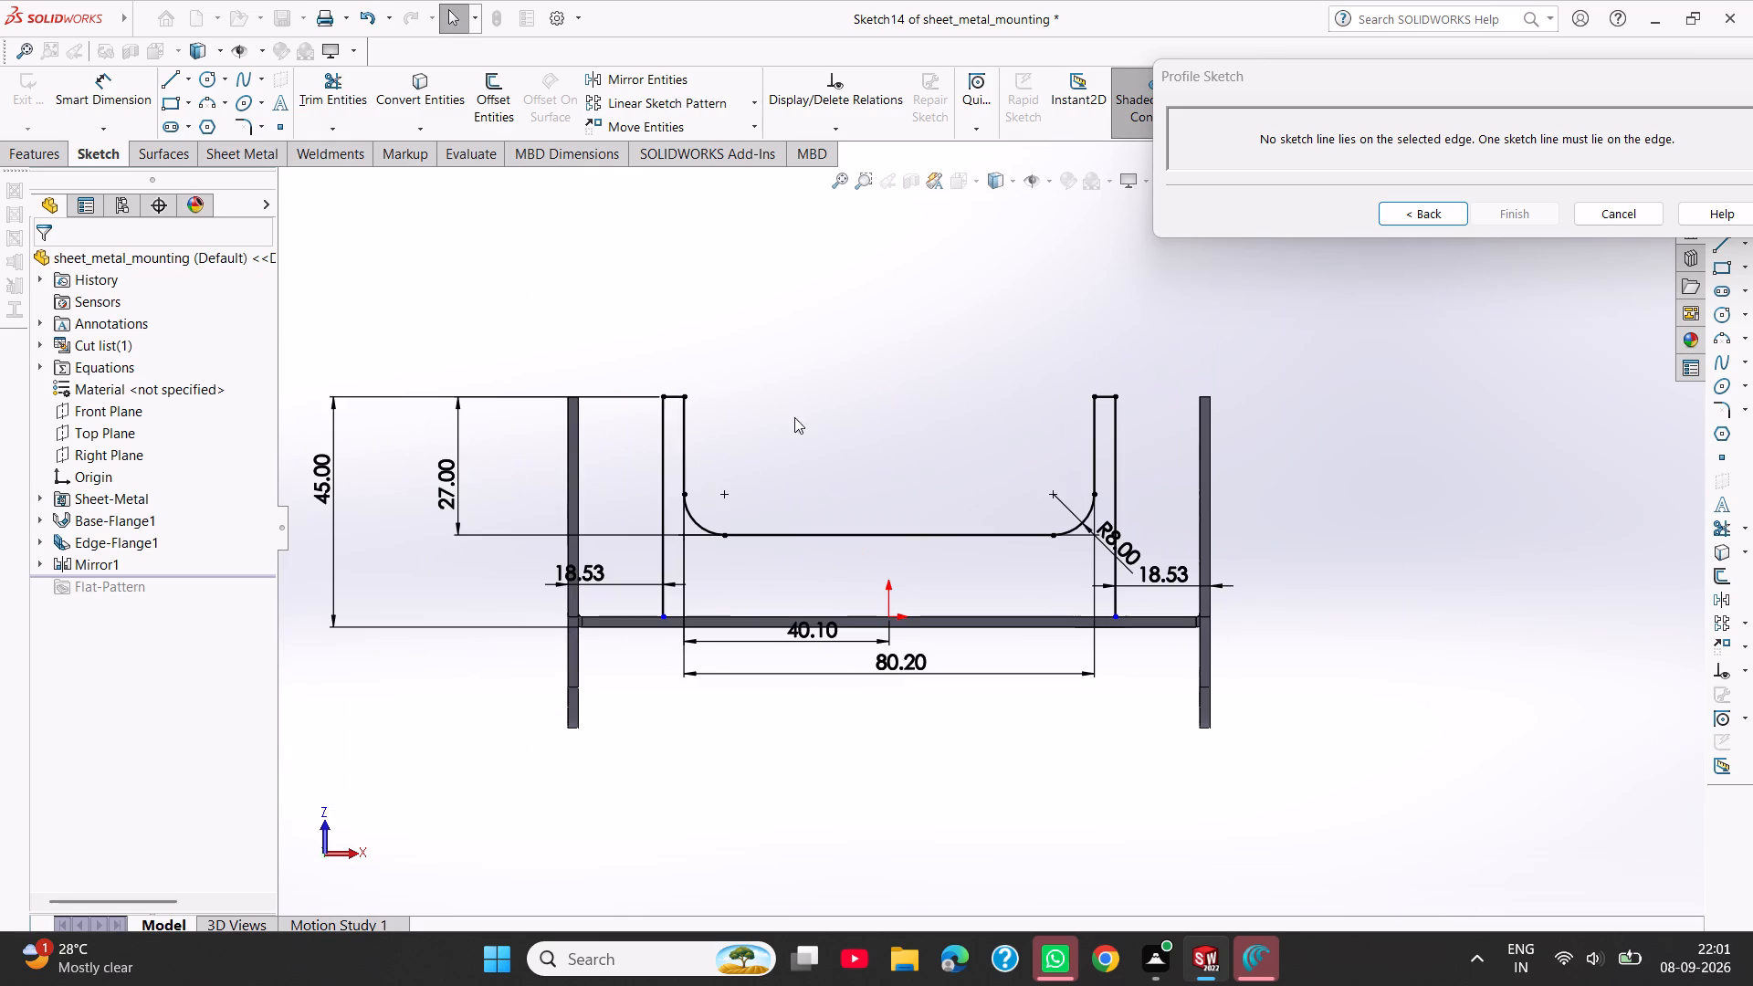
scroll(587, 421, down, 1)
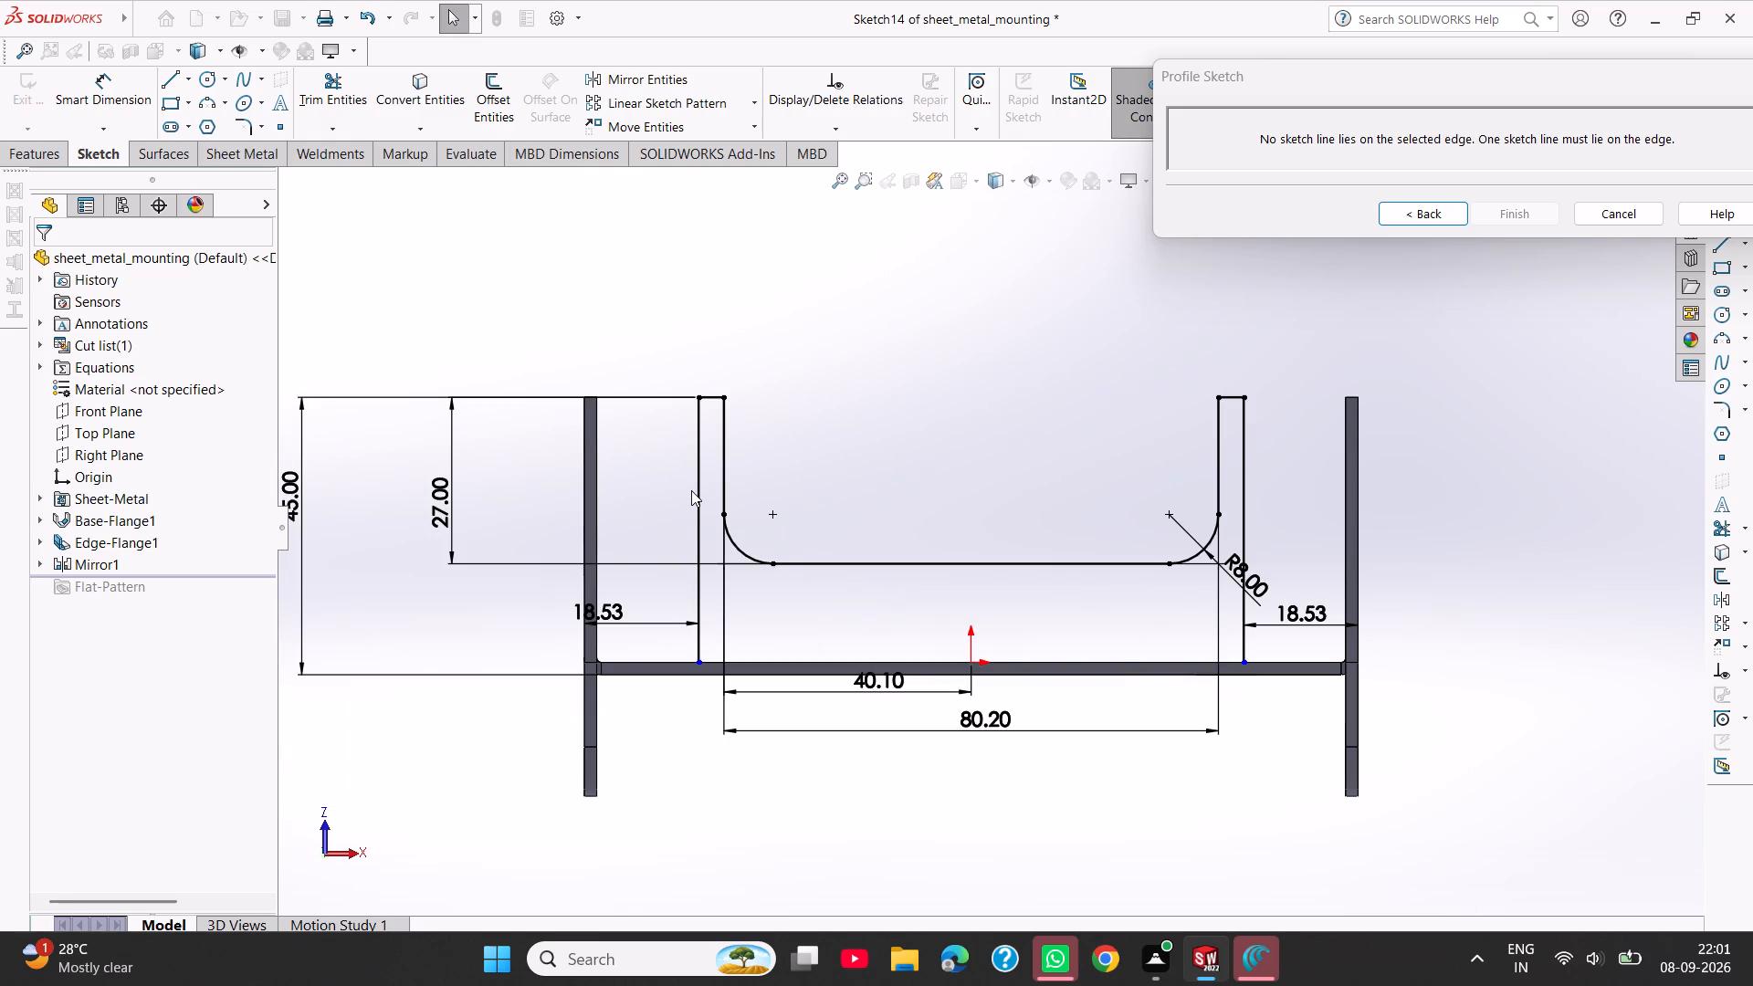
scroll(694, 646, down, 6)
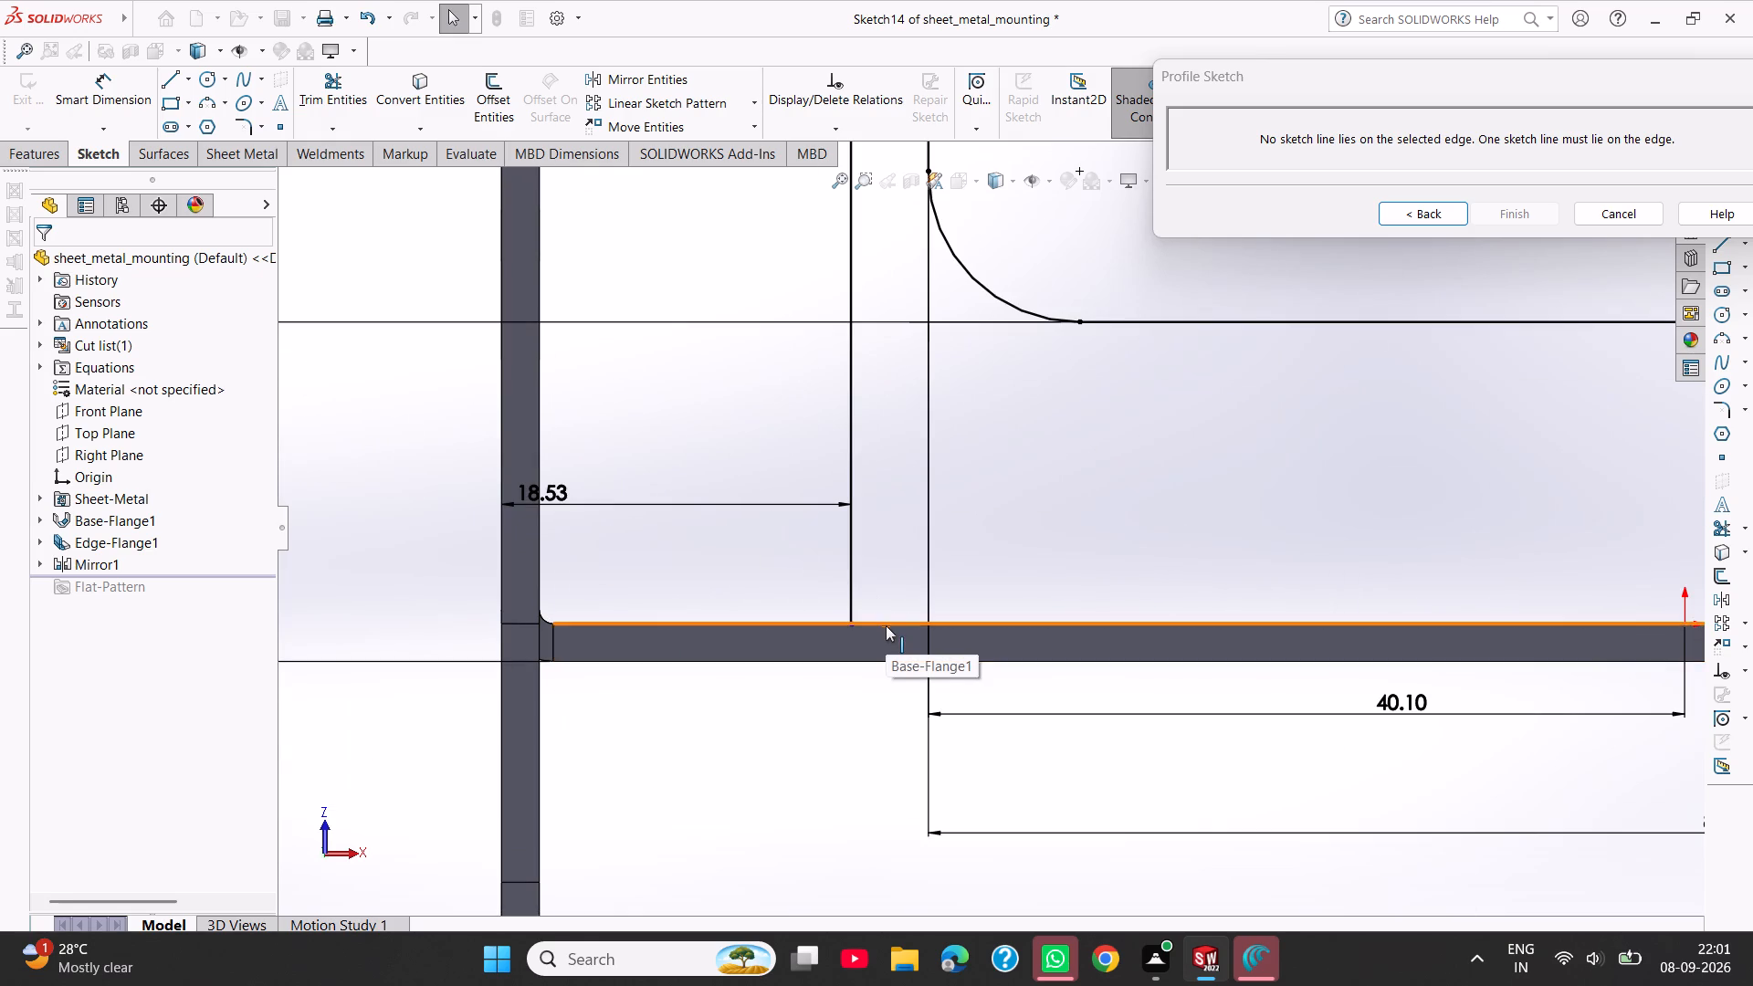
scroll(886, 634, up, 5)
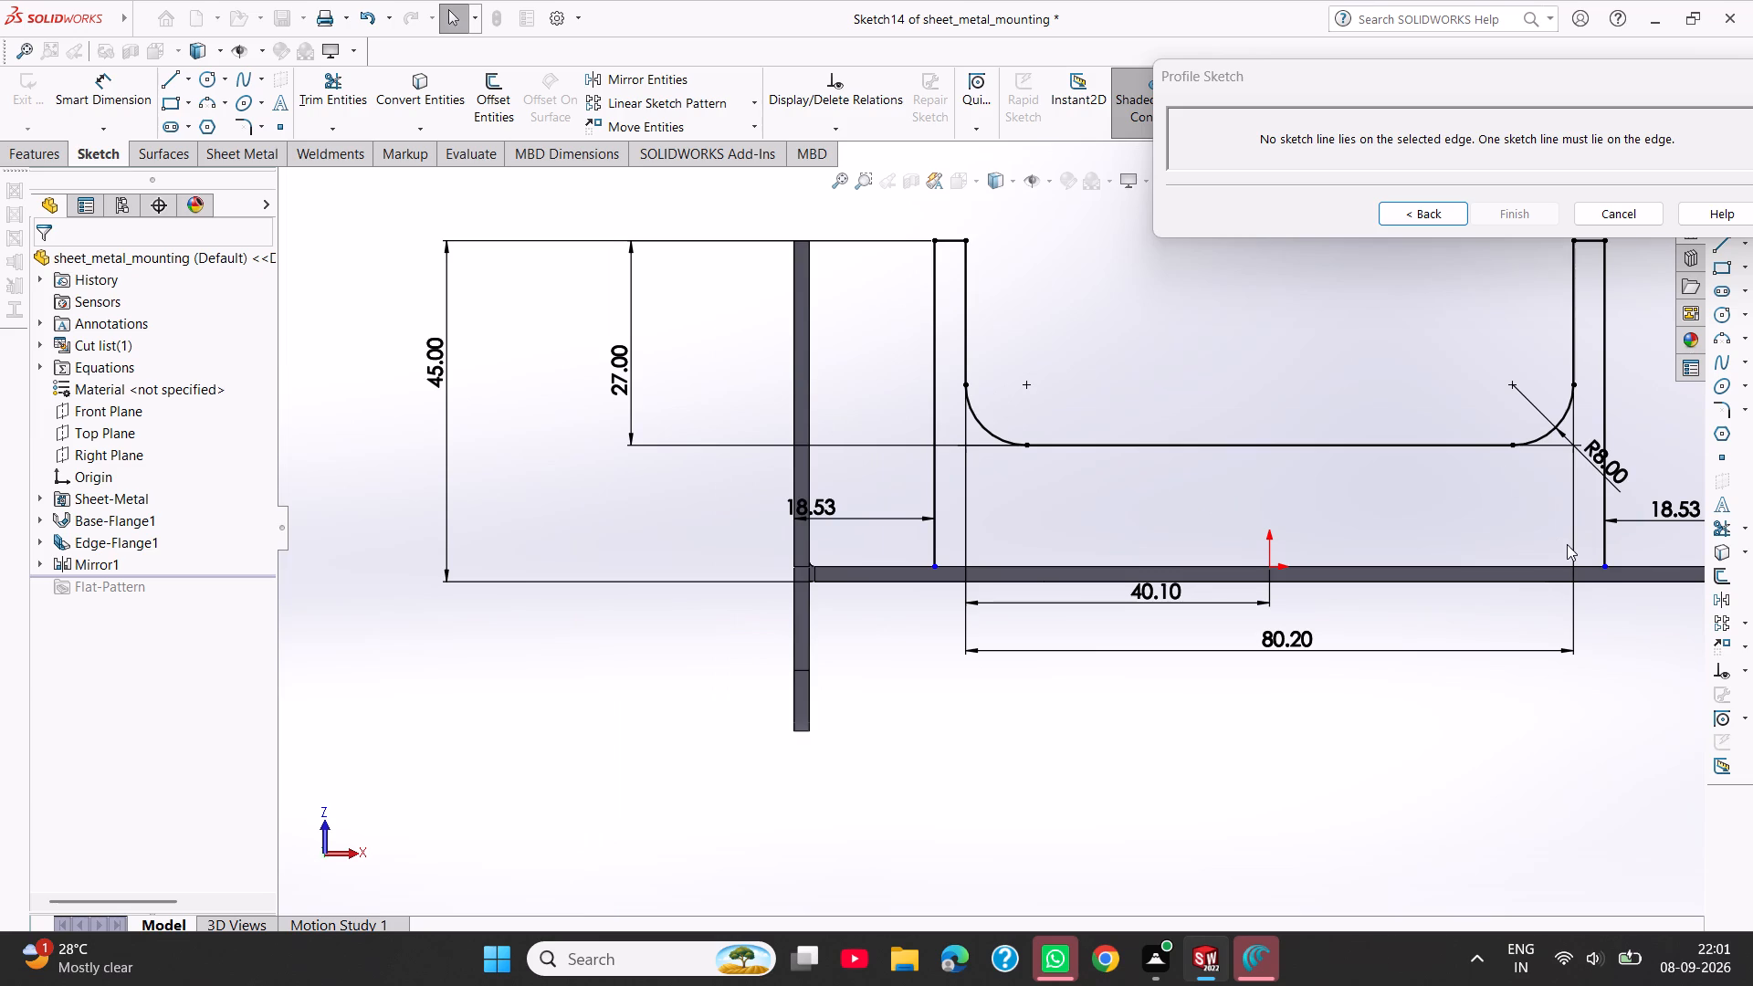
scroll(1568, 510, up, 3)
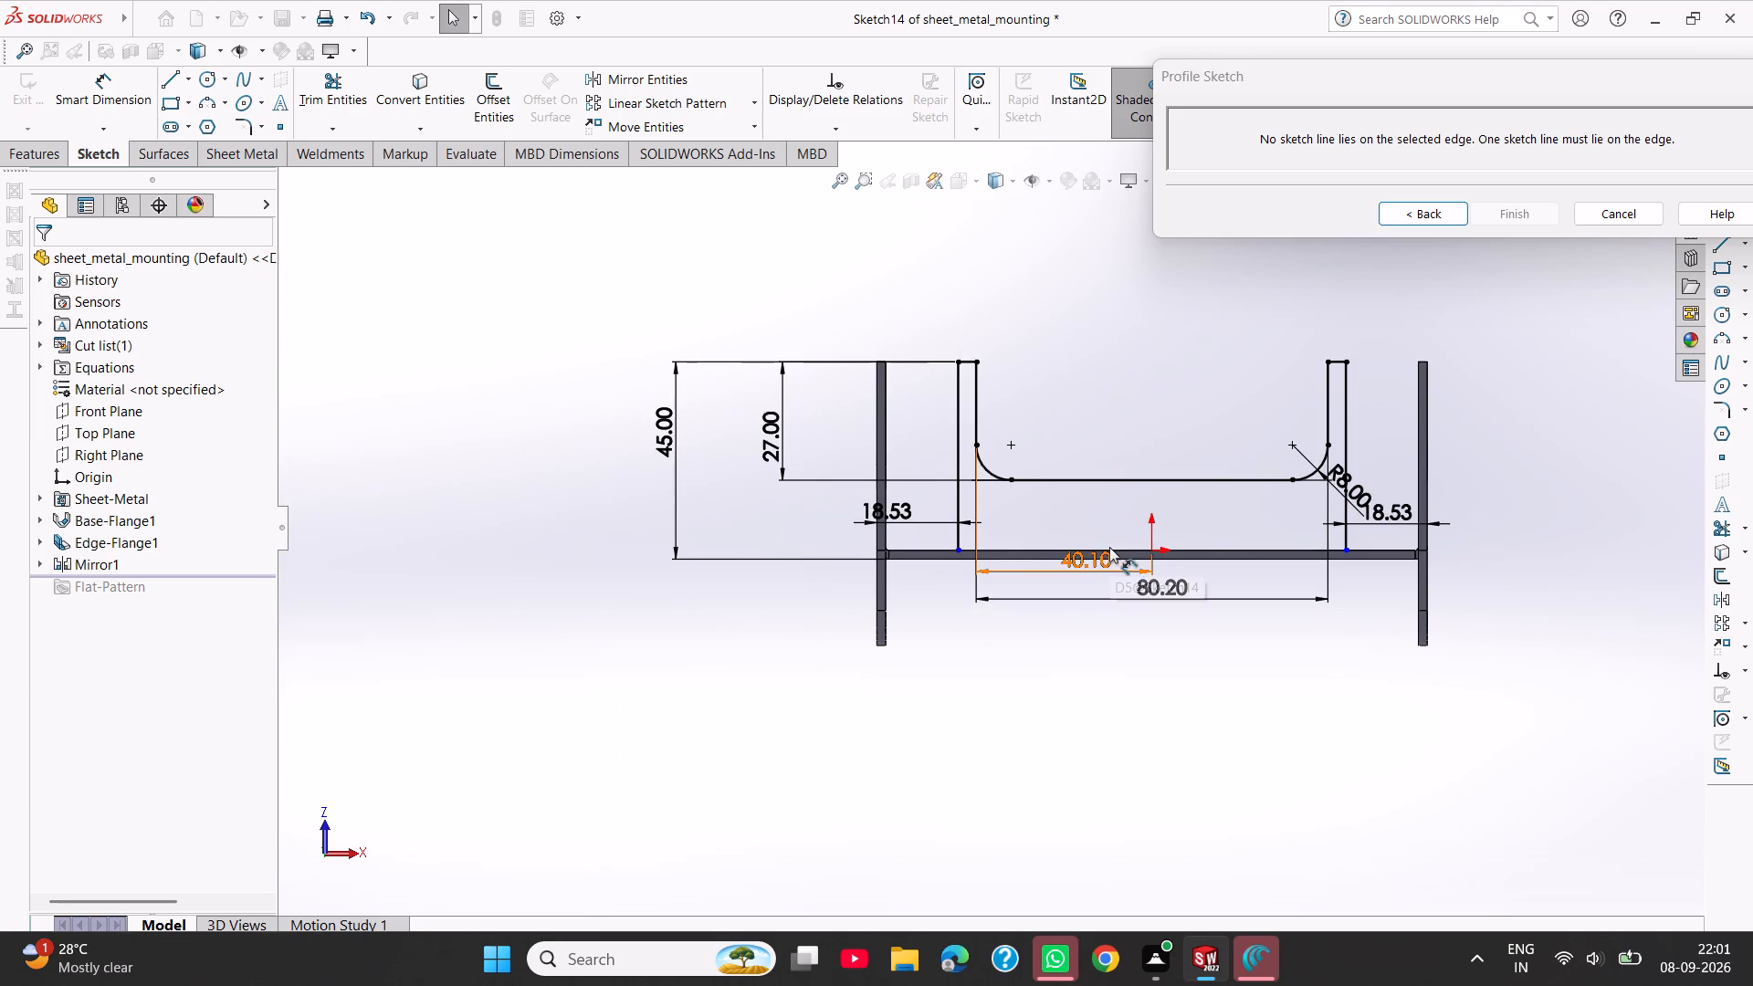
scroll(1187, 534, down, 5)
scroll(335, 421, up, 5)
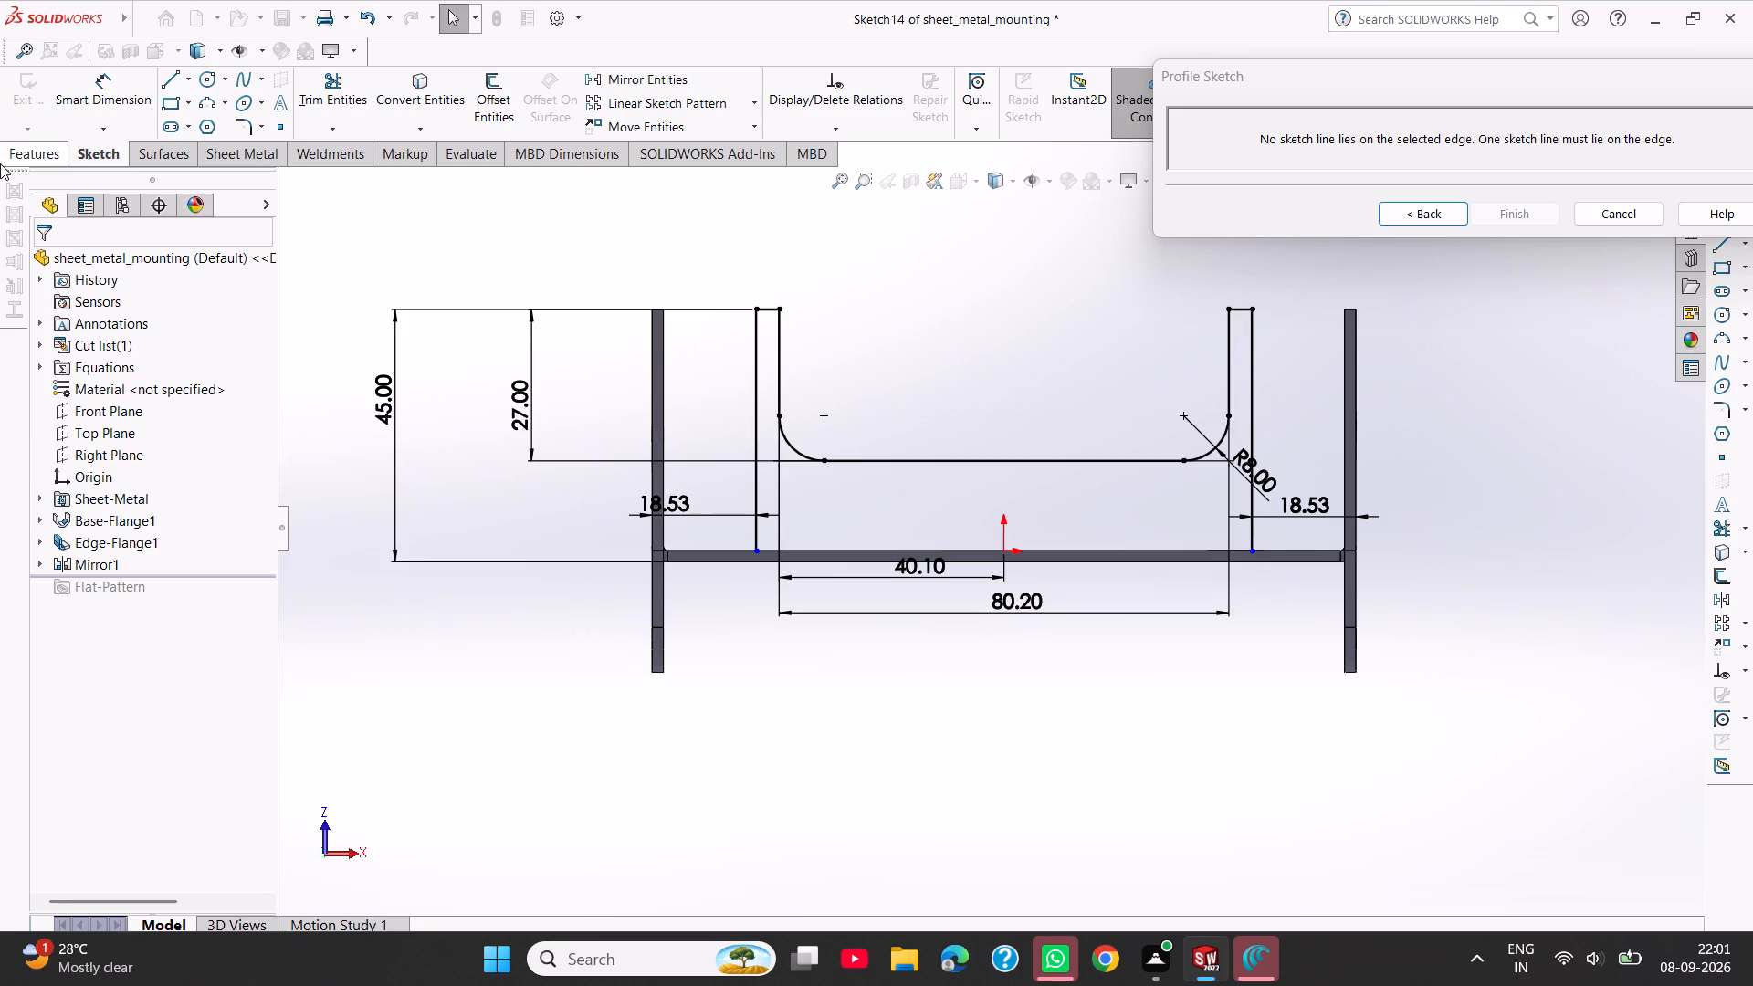
Draw a horizontal line about 88.4 mm long on the base flange edge, joining the lower ends of the profile's side lines.
click(165, 82)
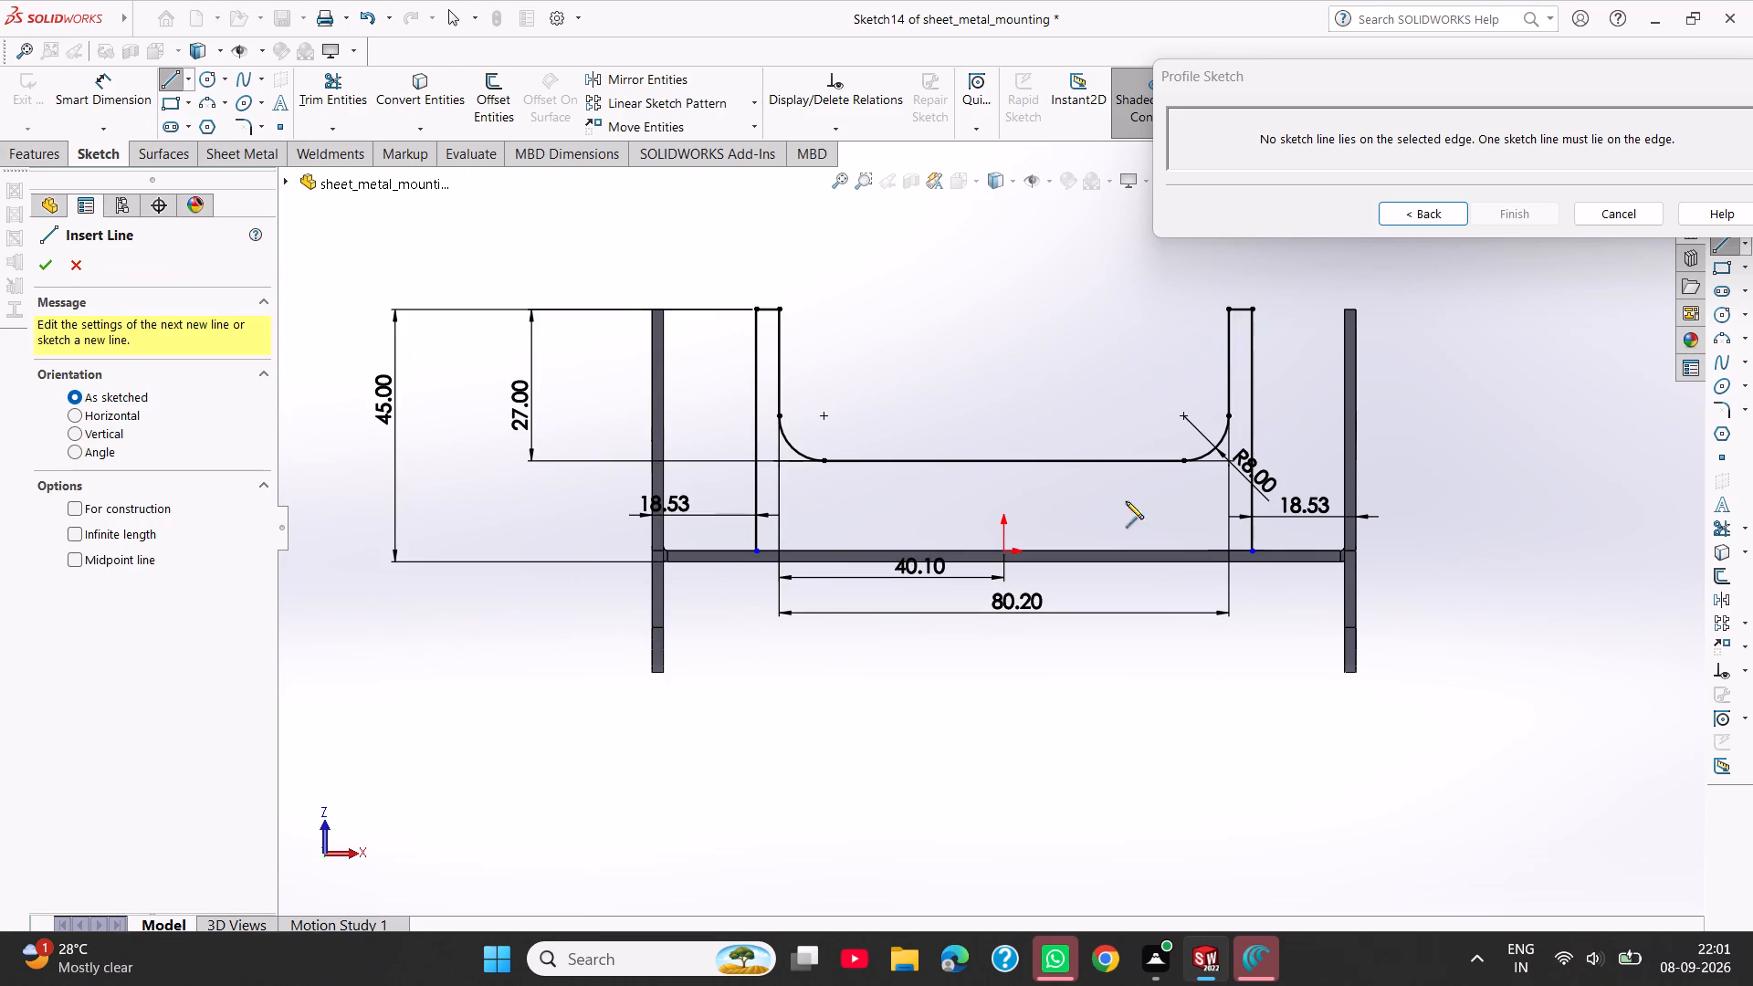
scroll(1235, 551, down, 6)
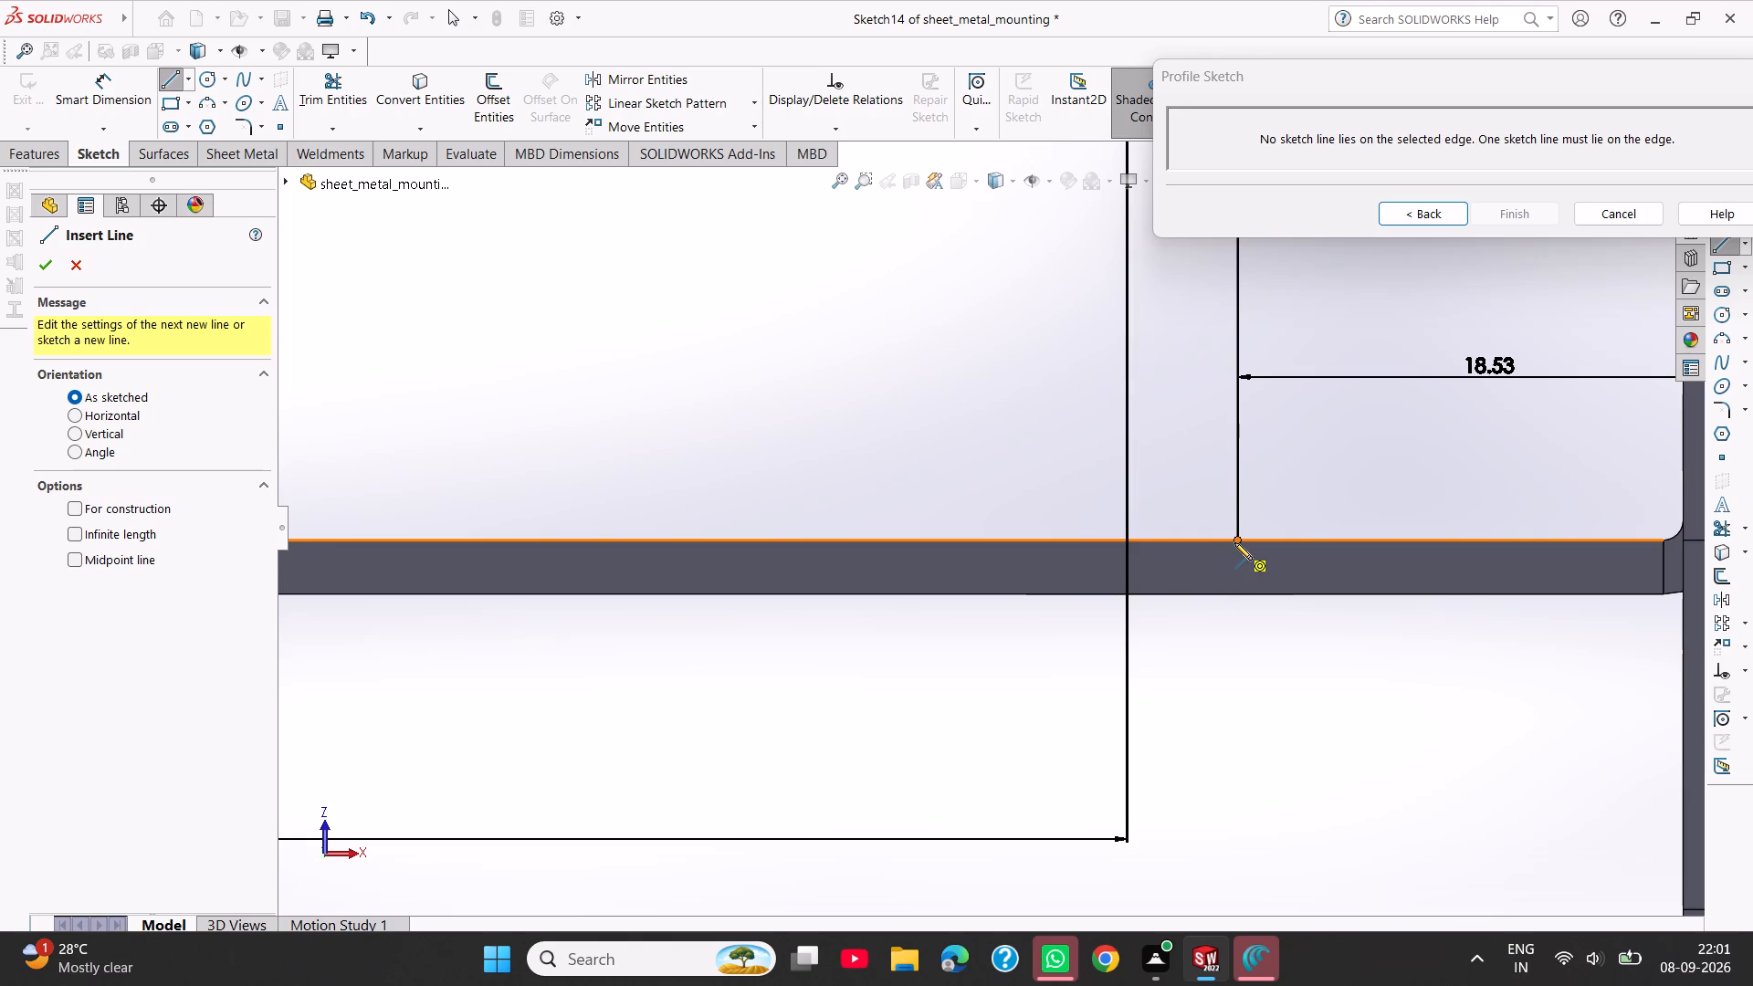
click(1235, 542)
scroll(828, 541, up, 6)
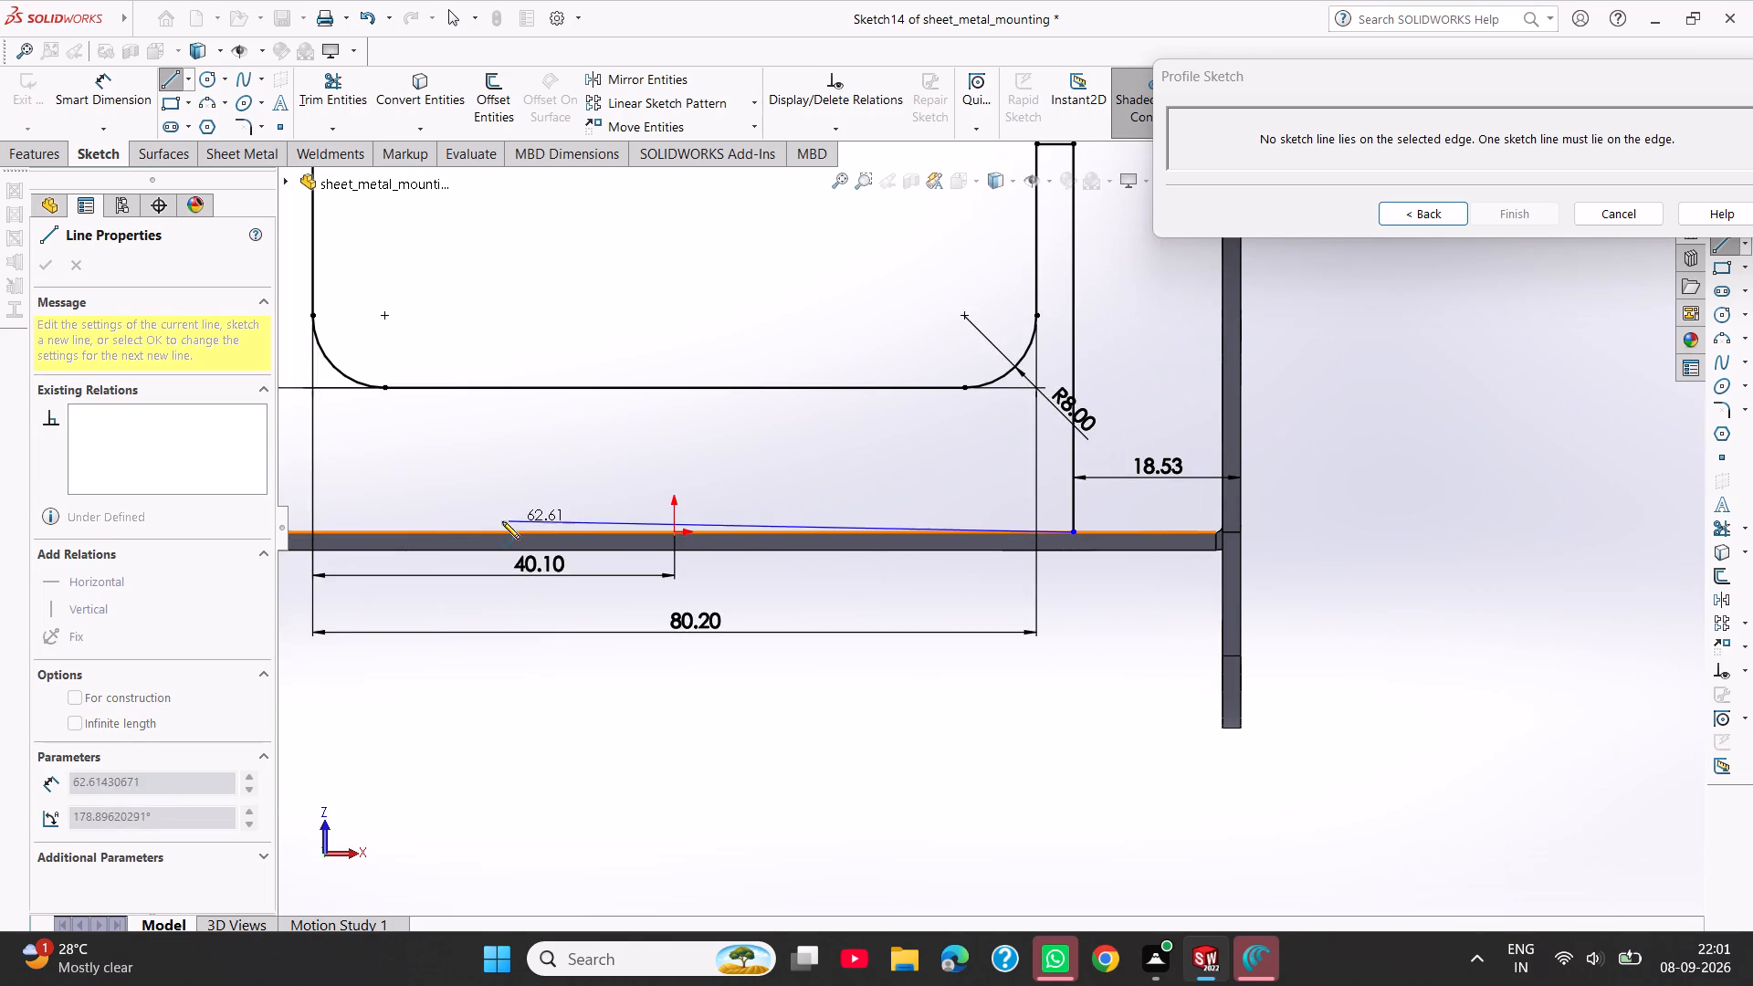
scroll(425, 524, up, 4)
scroll(612, 528, down, 5)
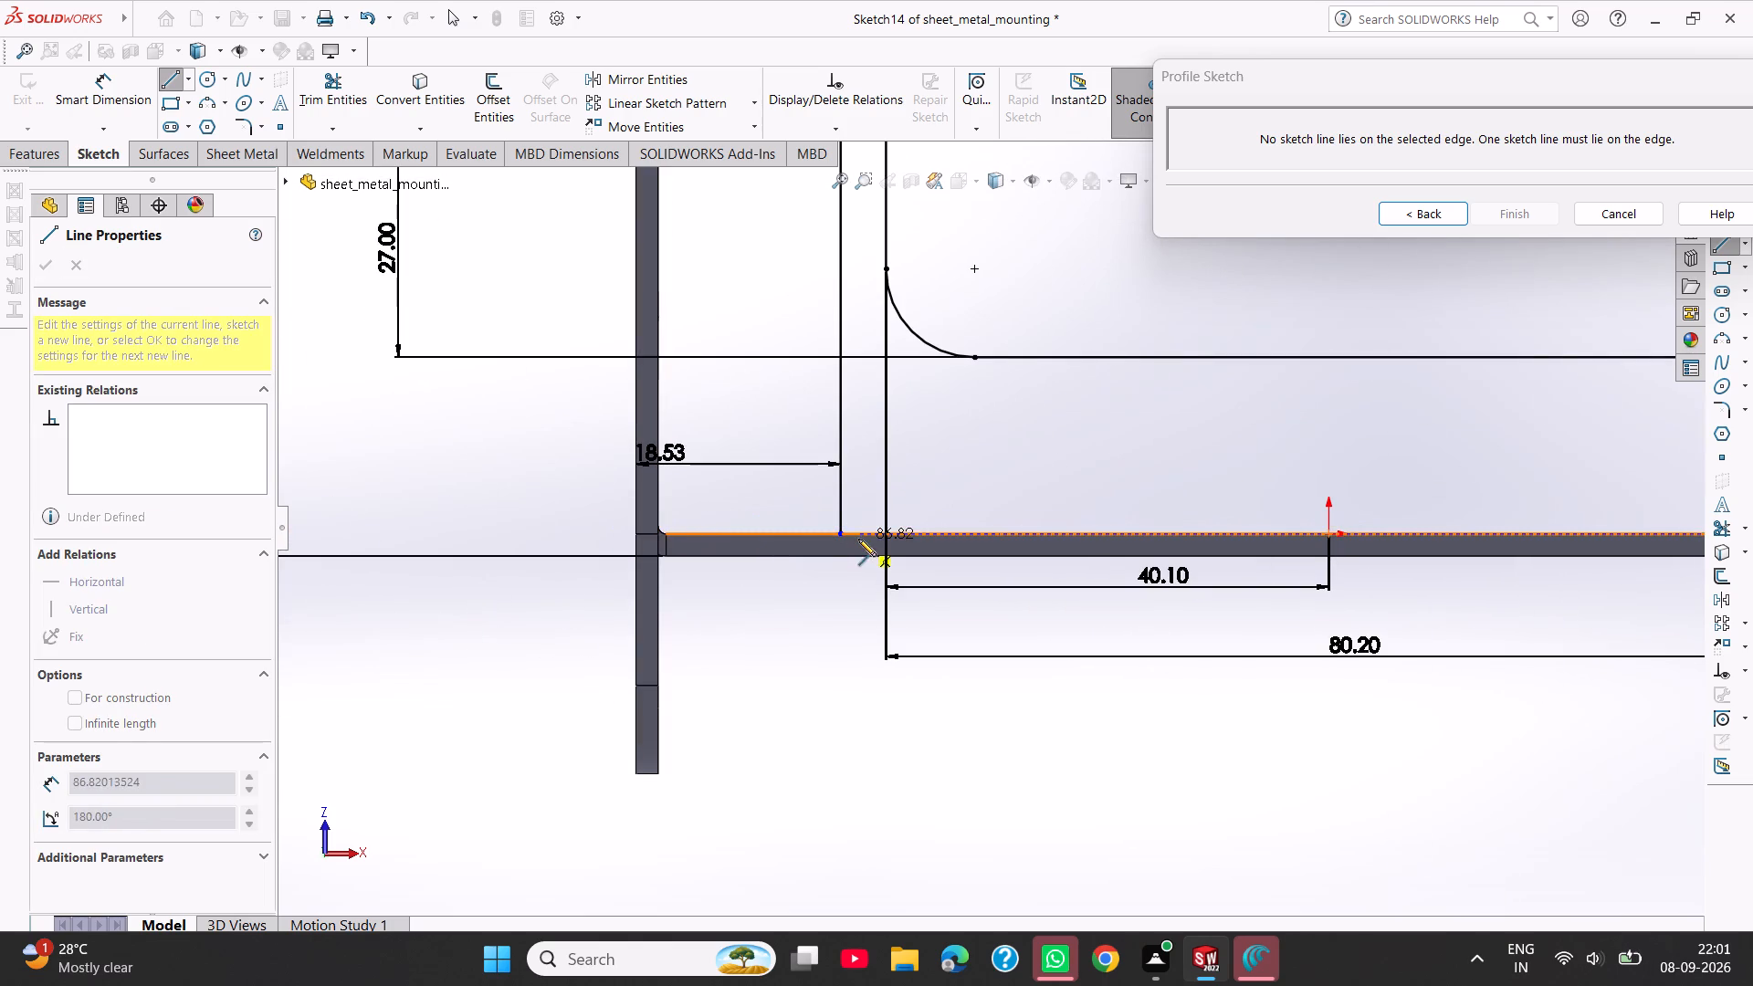
click(840, 532)
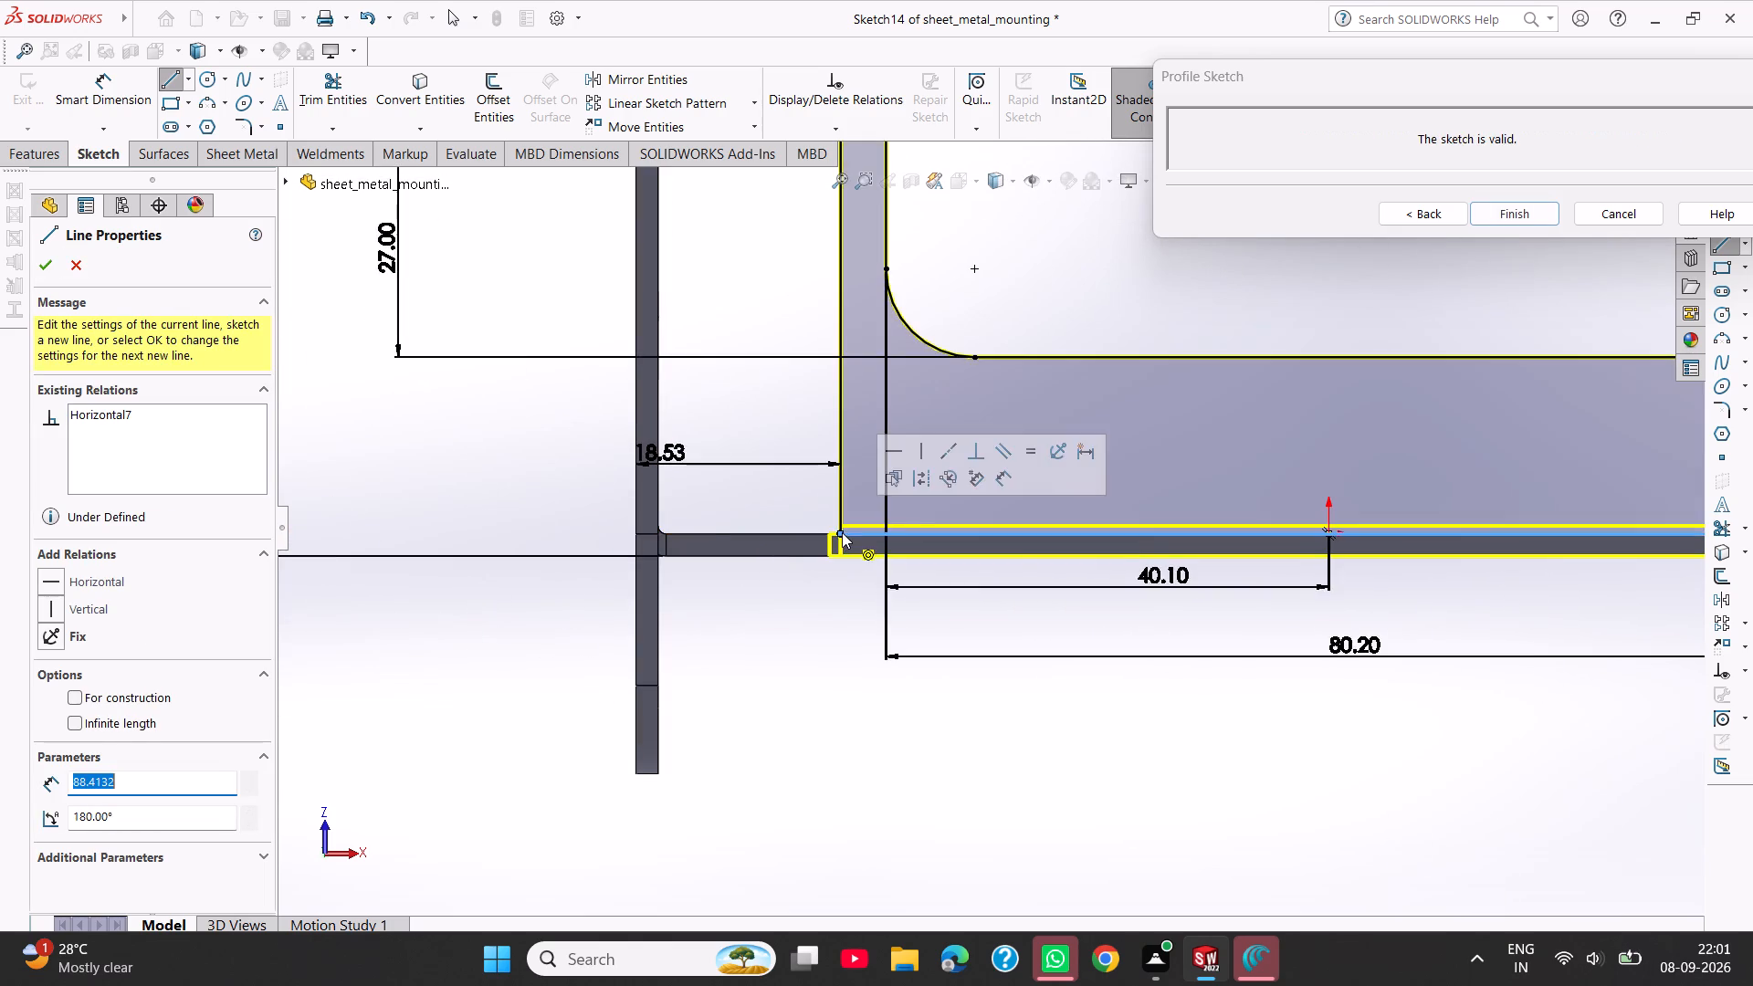
scroll(842, 530, up, 4)
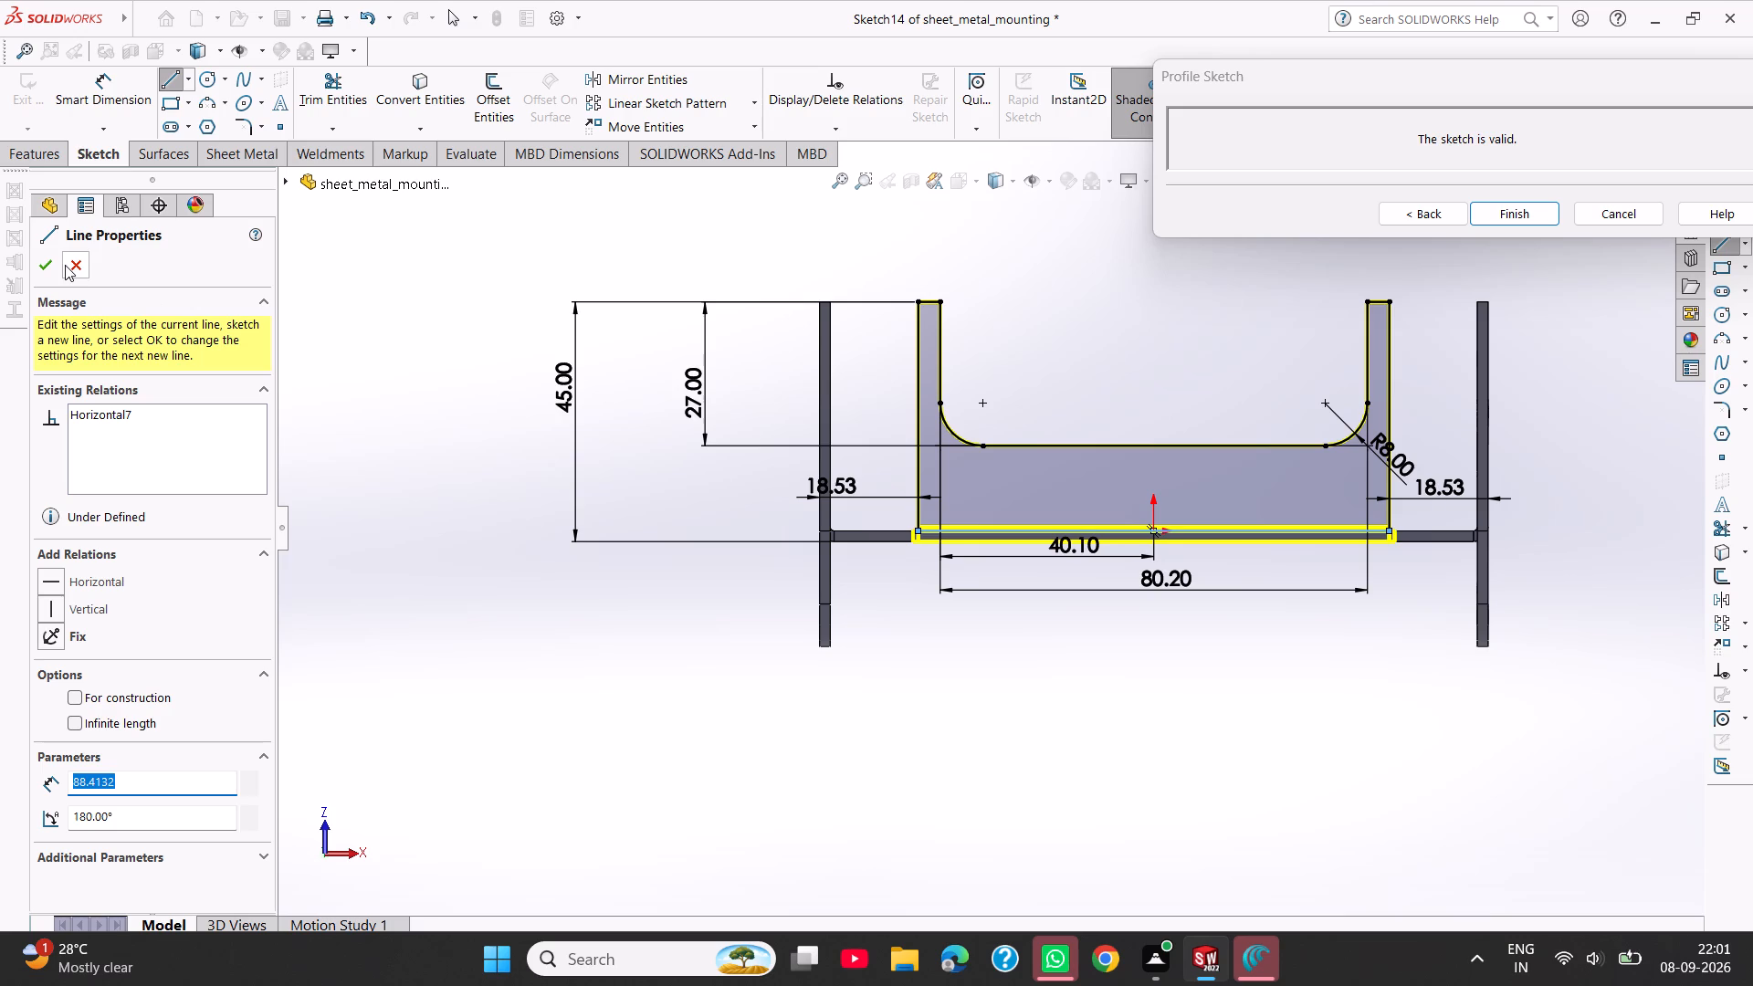
click(47, 265)
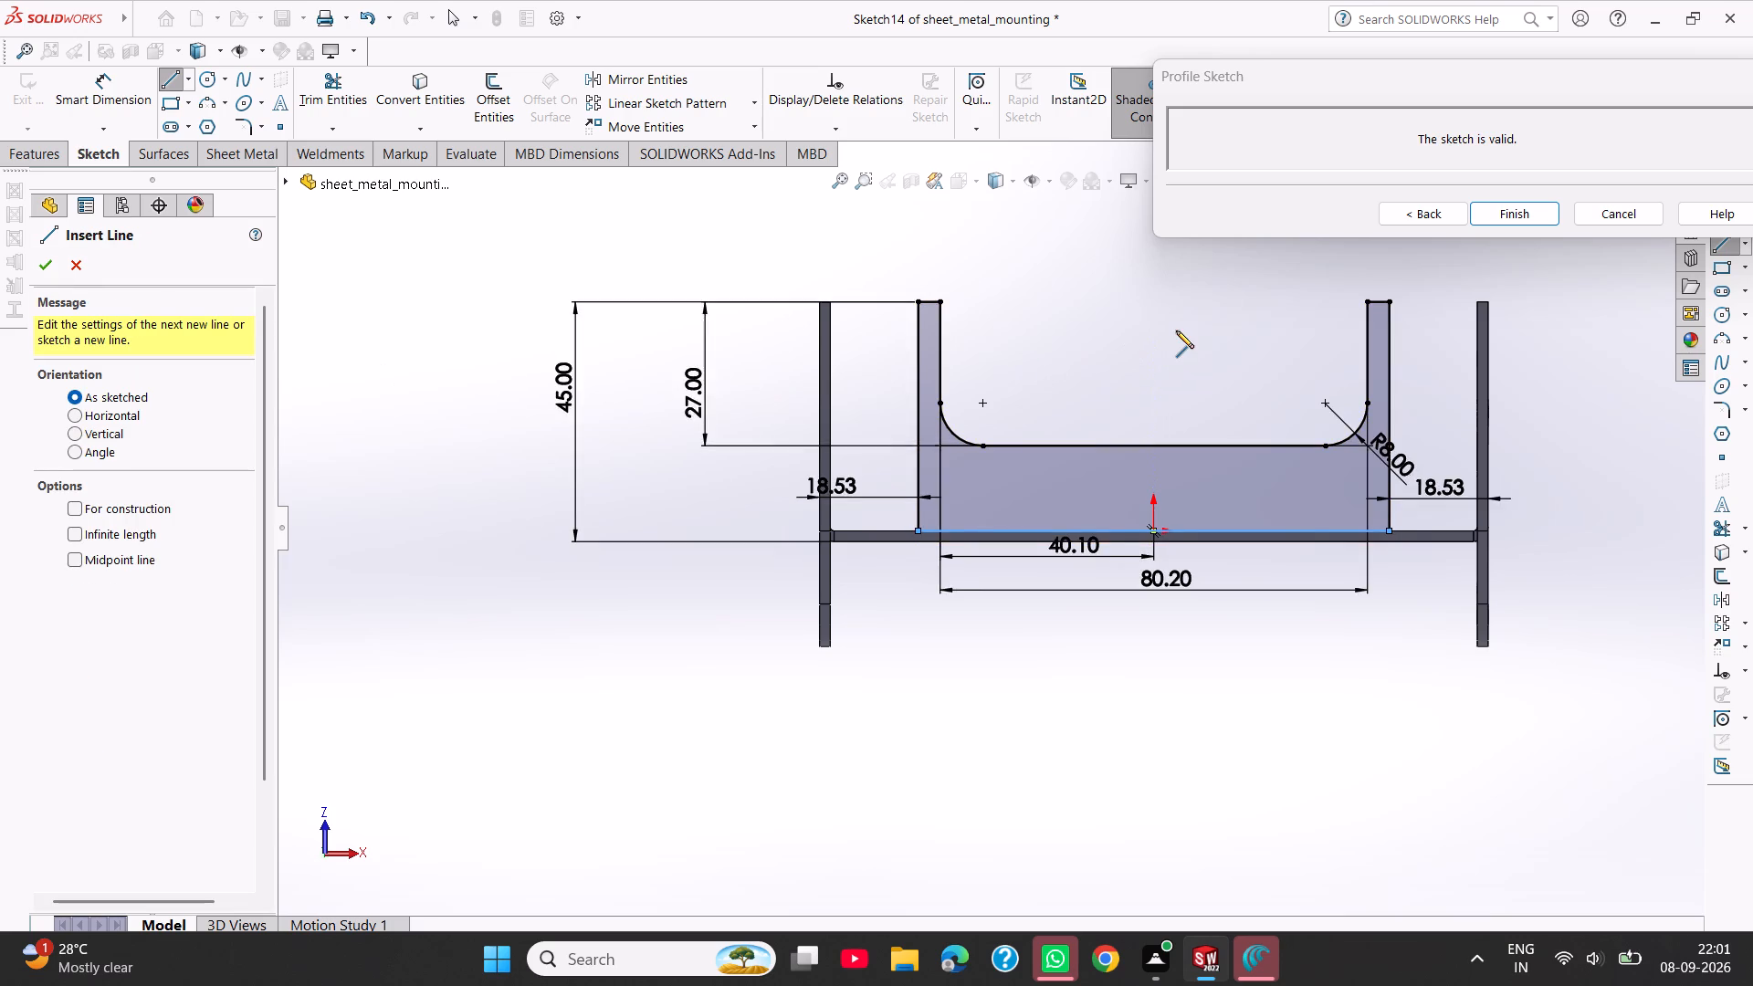
scroll(1176, 330, up, 2)
scroll(1139, 361, down, 3)
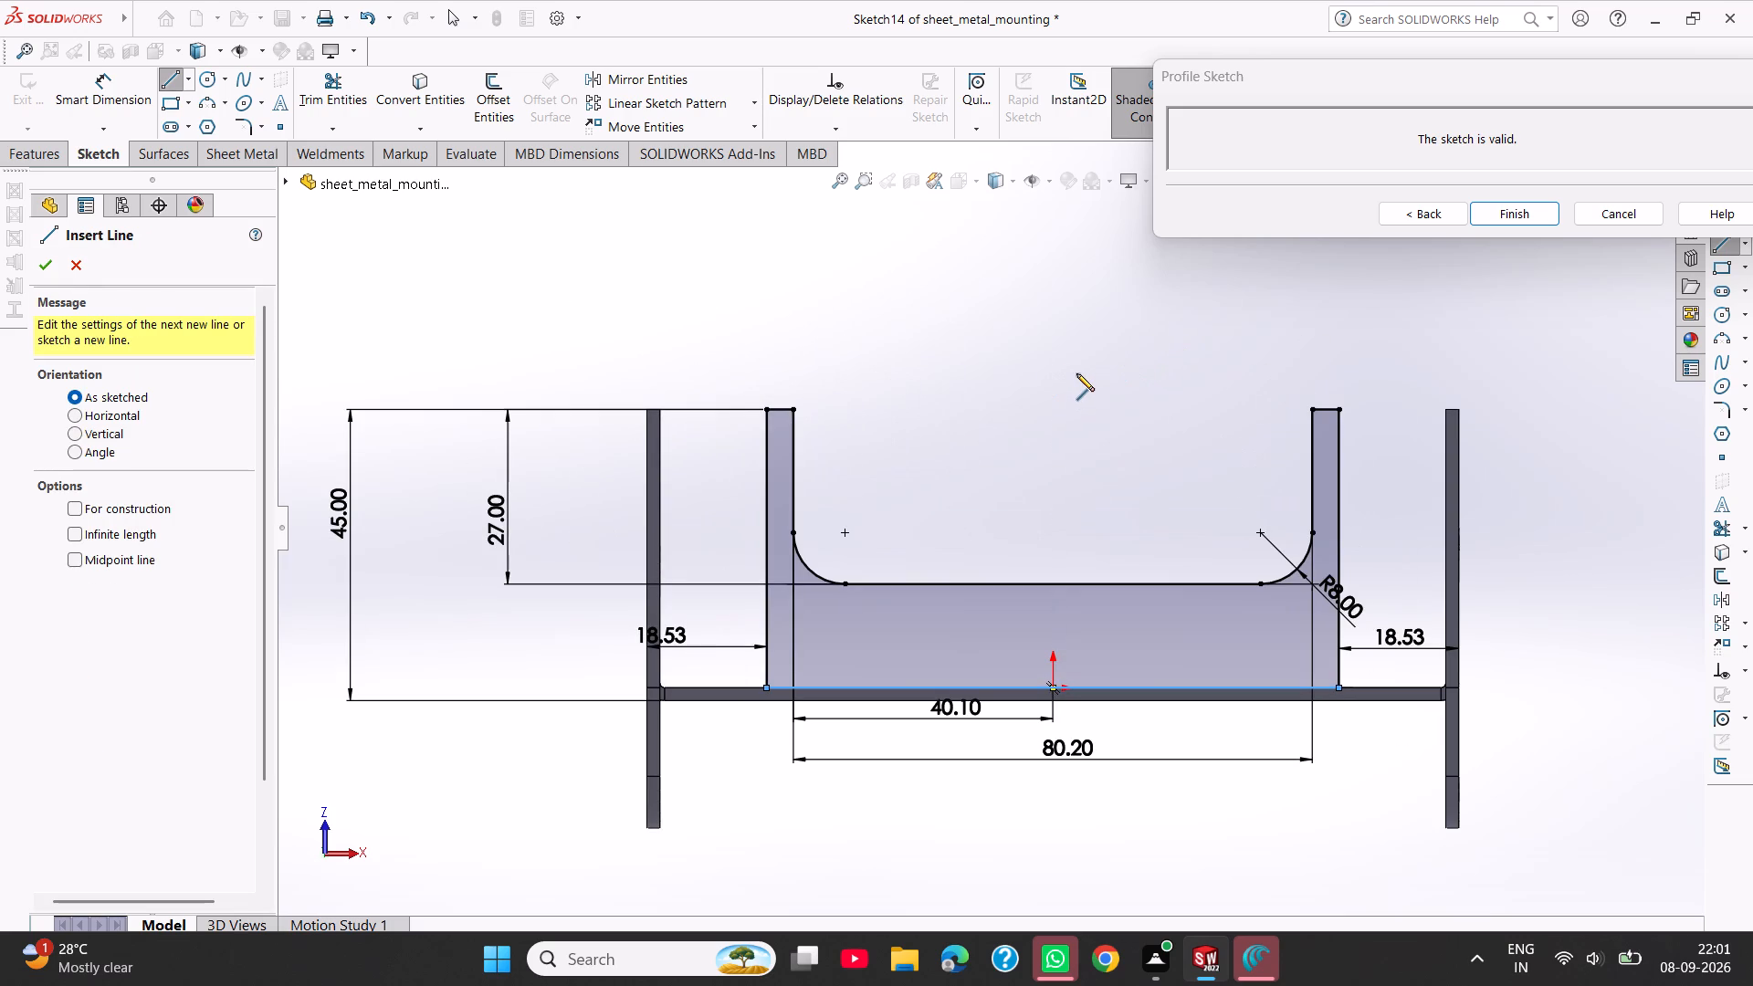
key(Escape)
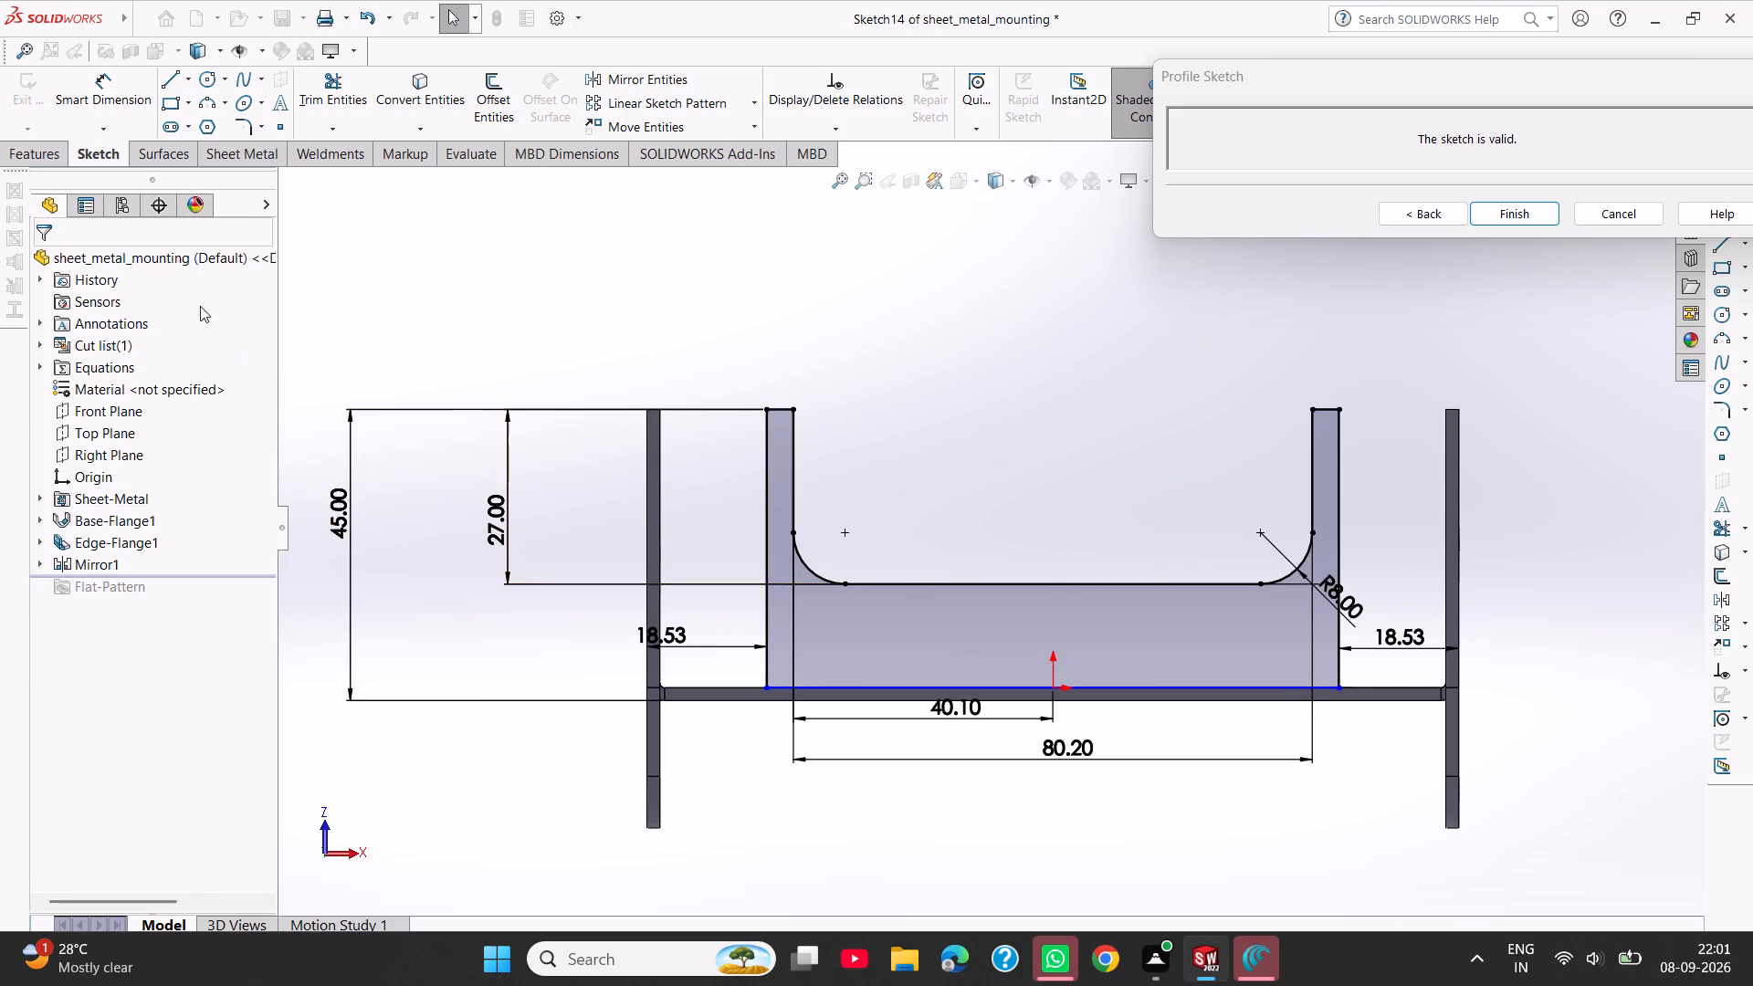
Sketch a corner rectangle about 14 by 9 mm outward from the top outer corner of the profile's left arm.
click(72, 102)
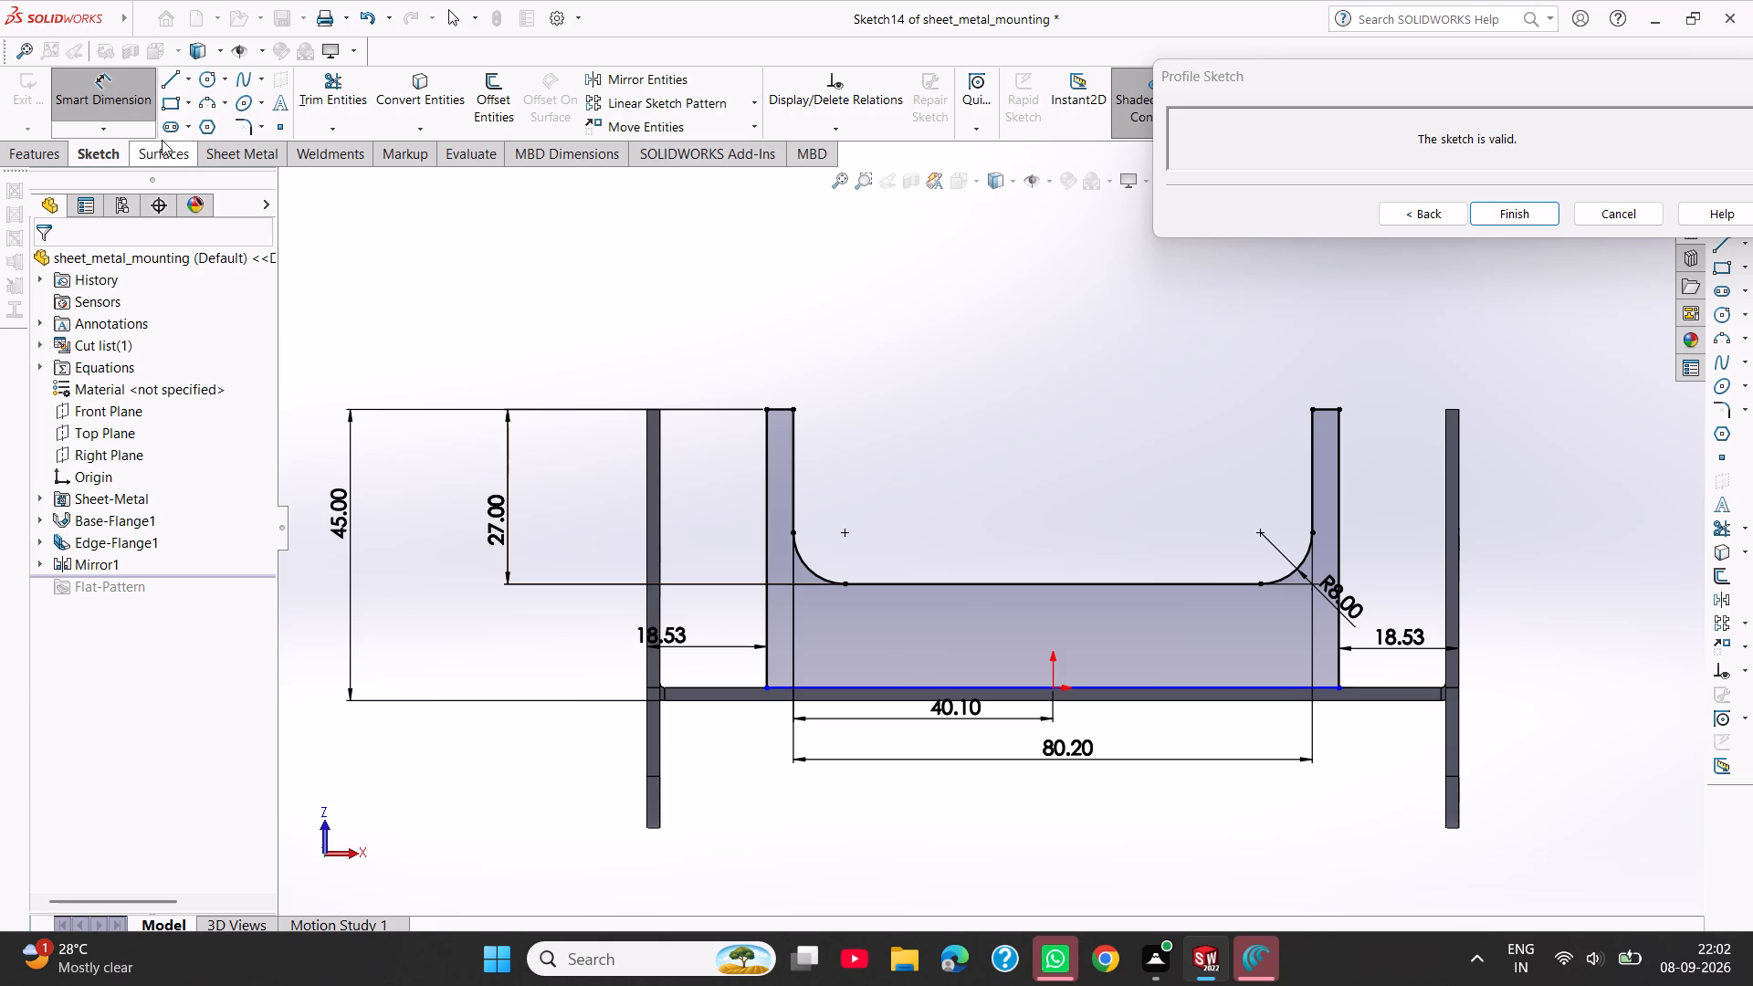
drag(175, 103, 175, 111)
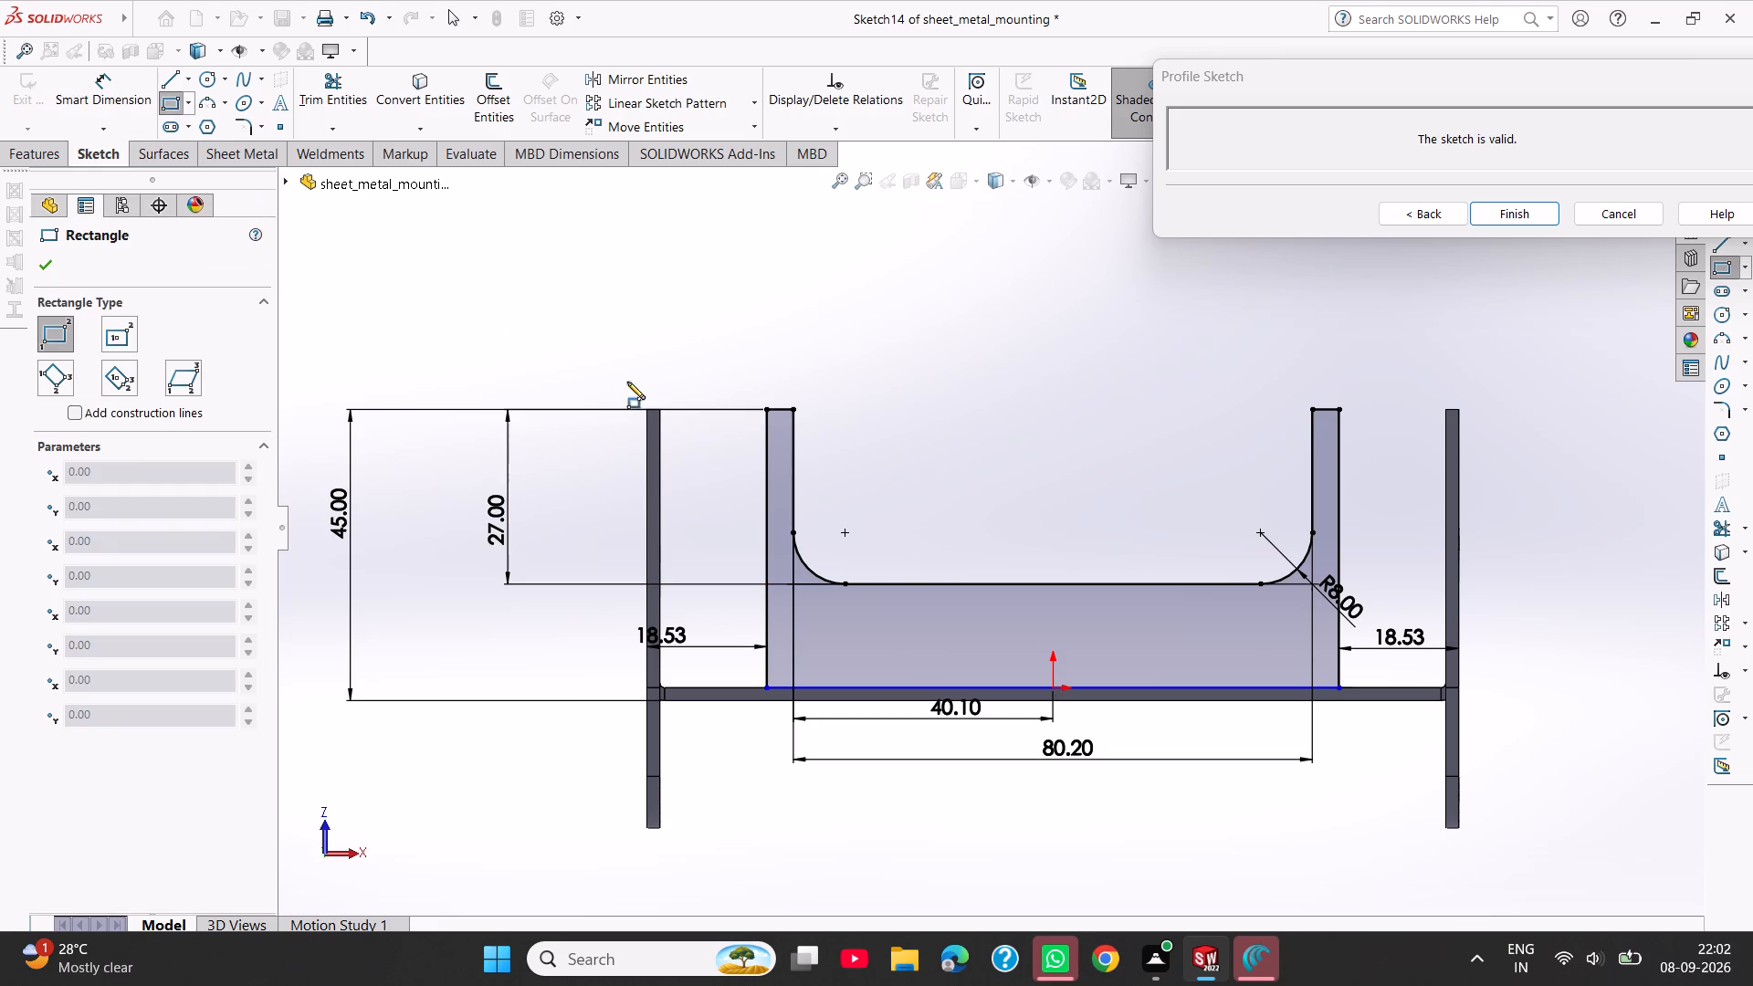
click(762, 410)
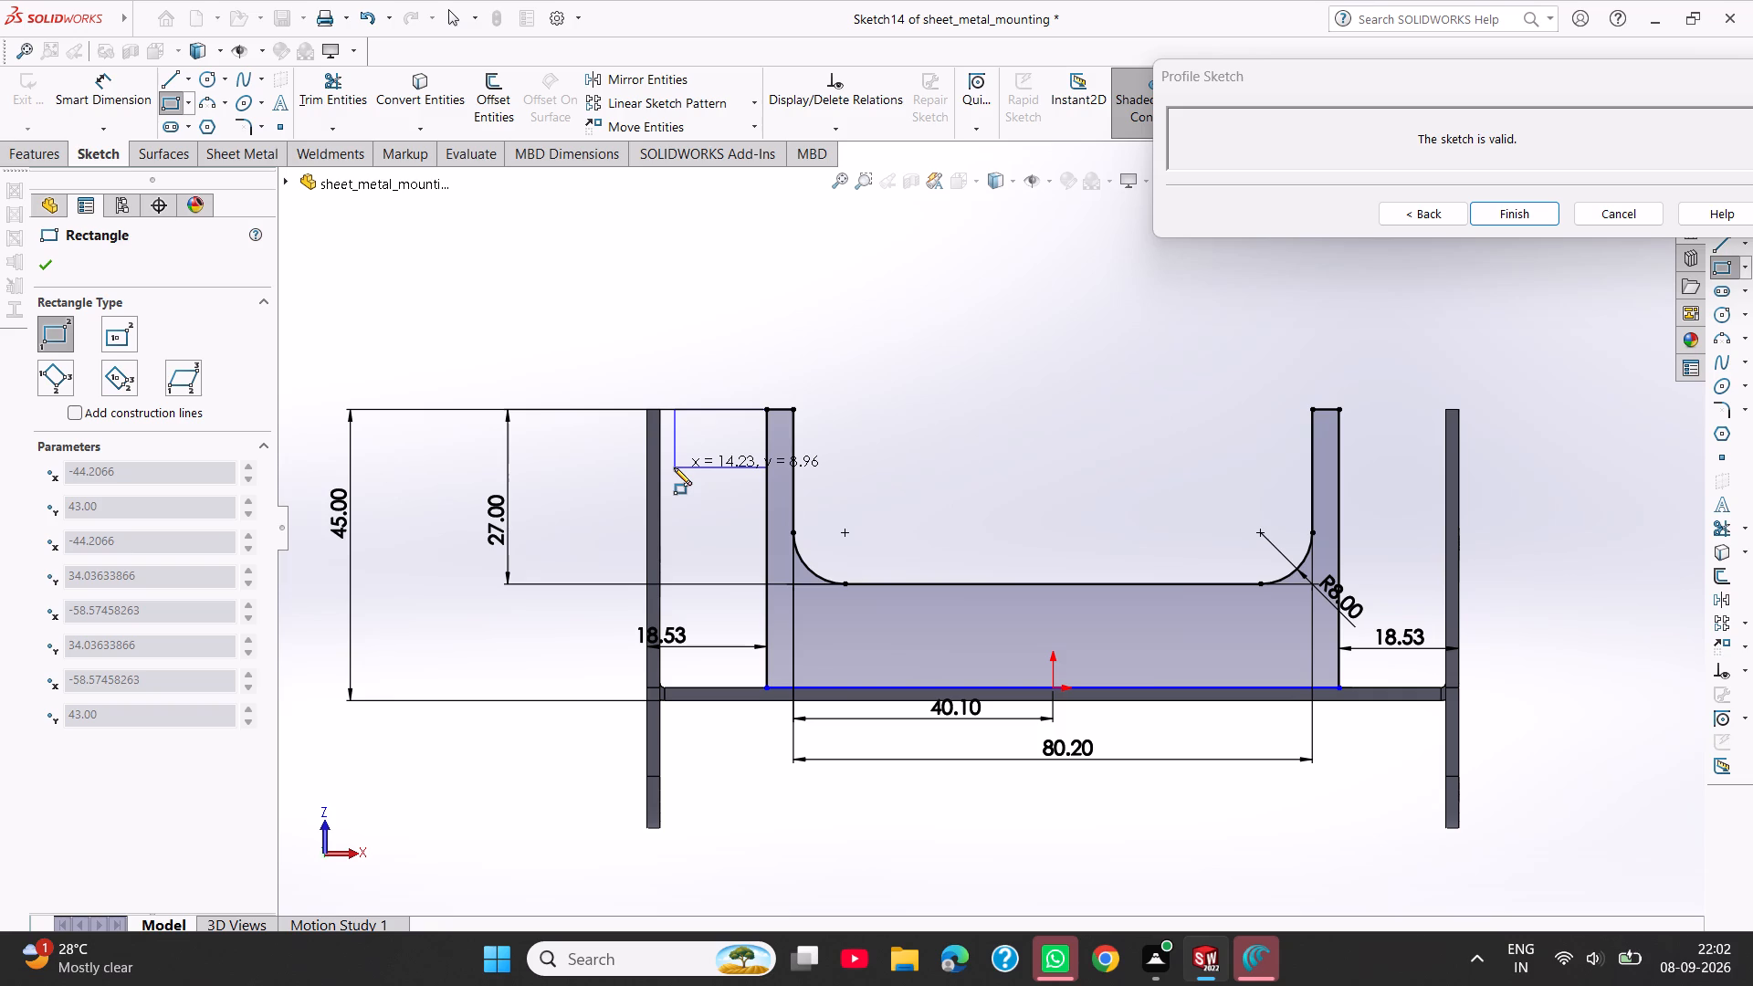
click(674, 467)
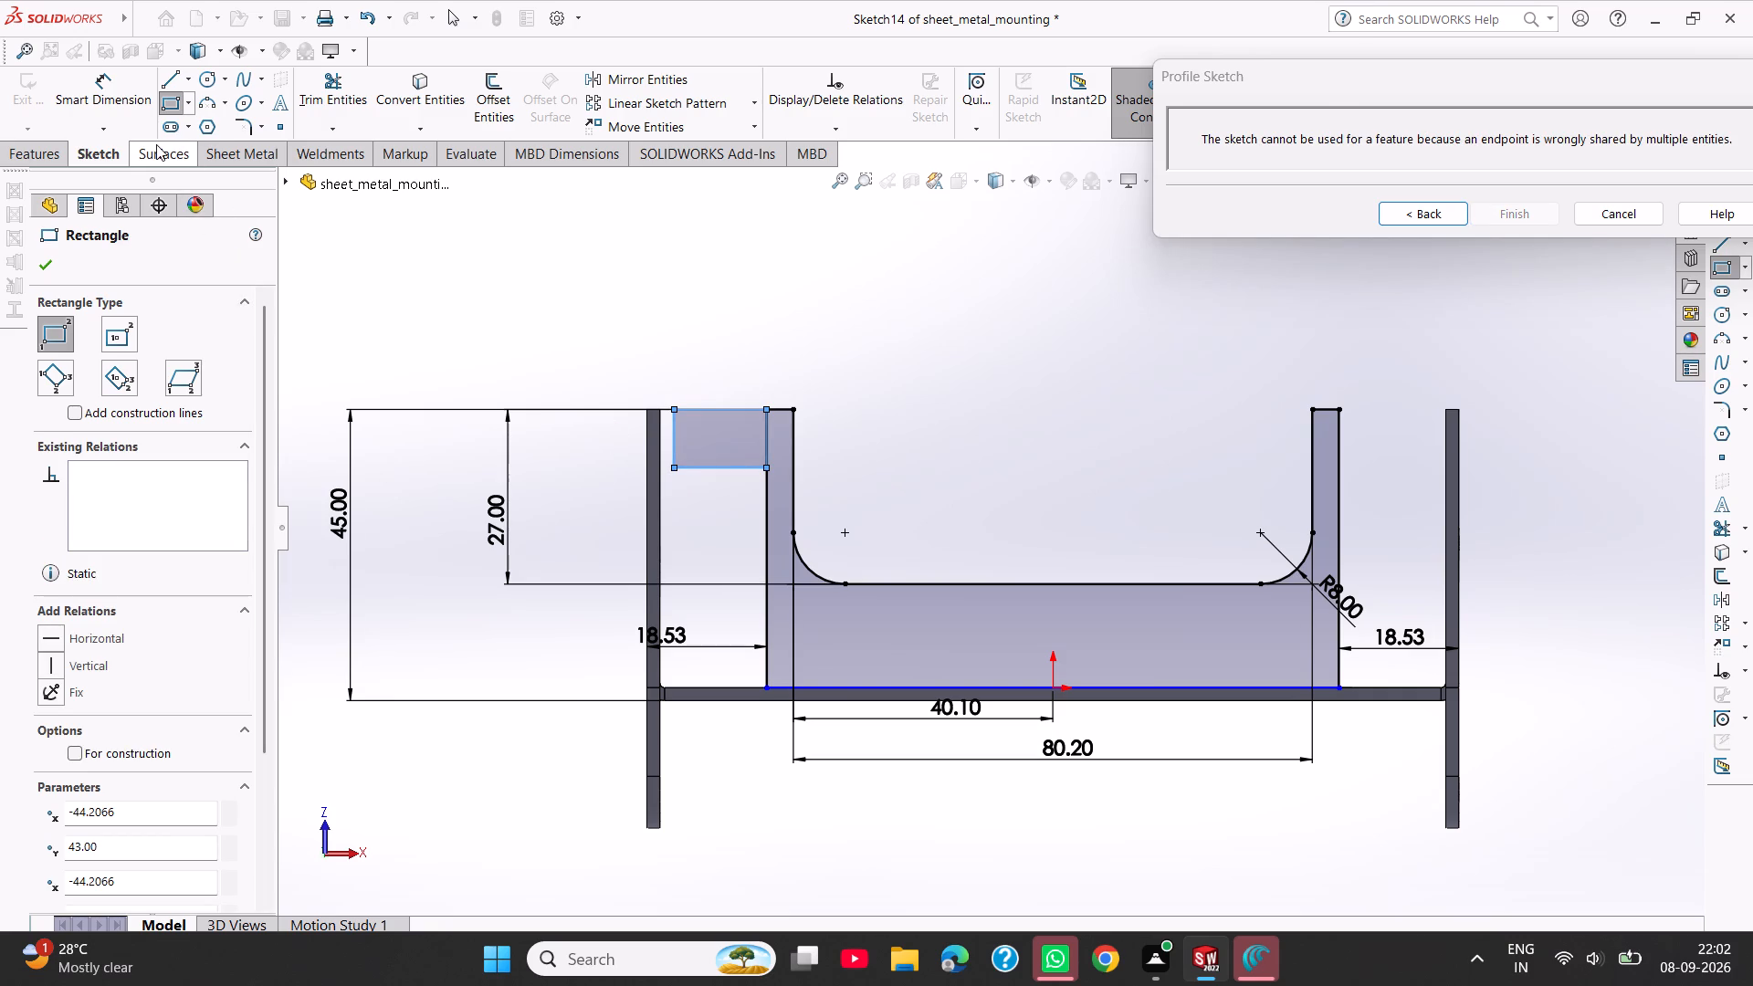
Dimension the height of the rectangle beside the left arm as 8.26 mm.
click(109, 94)
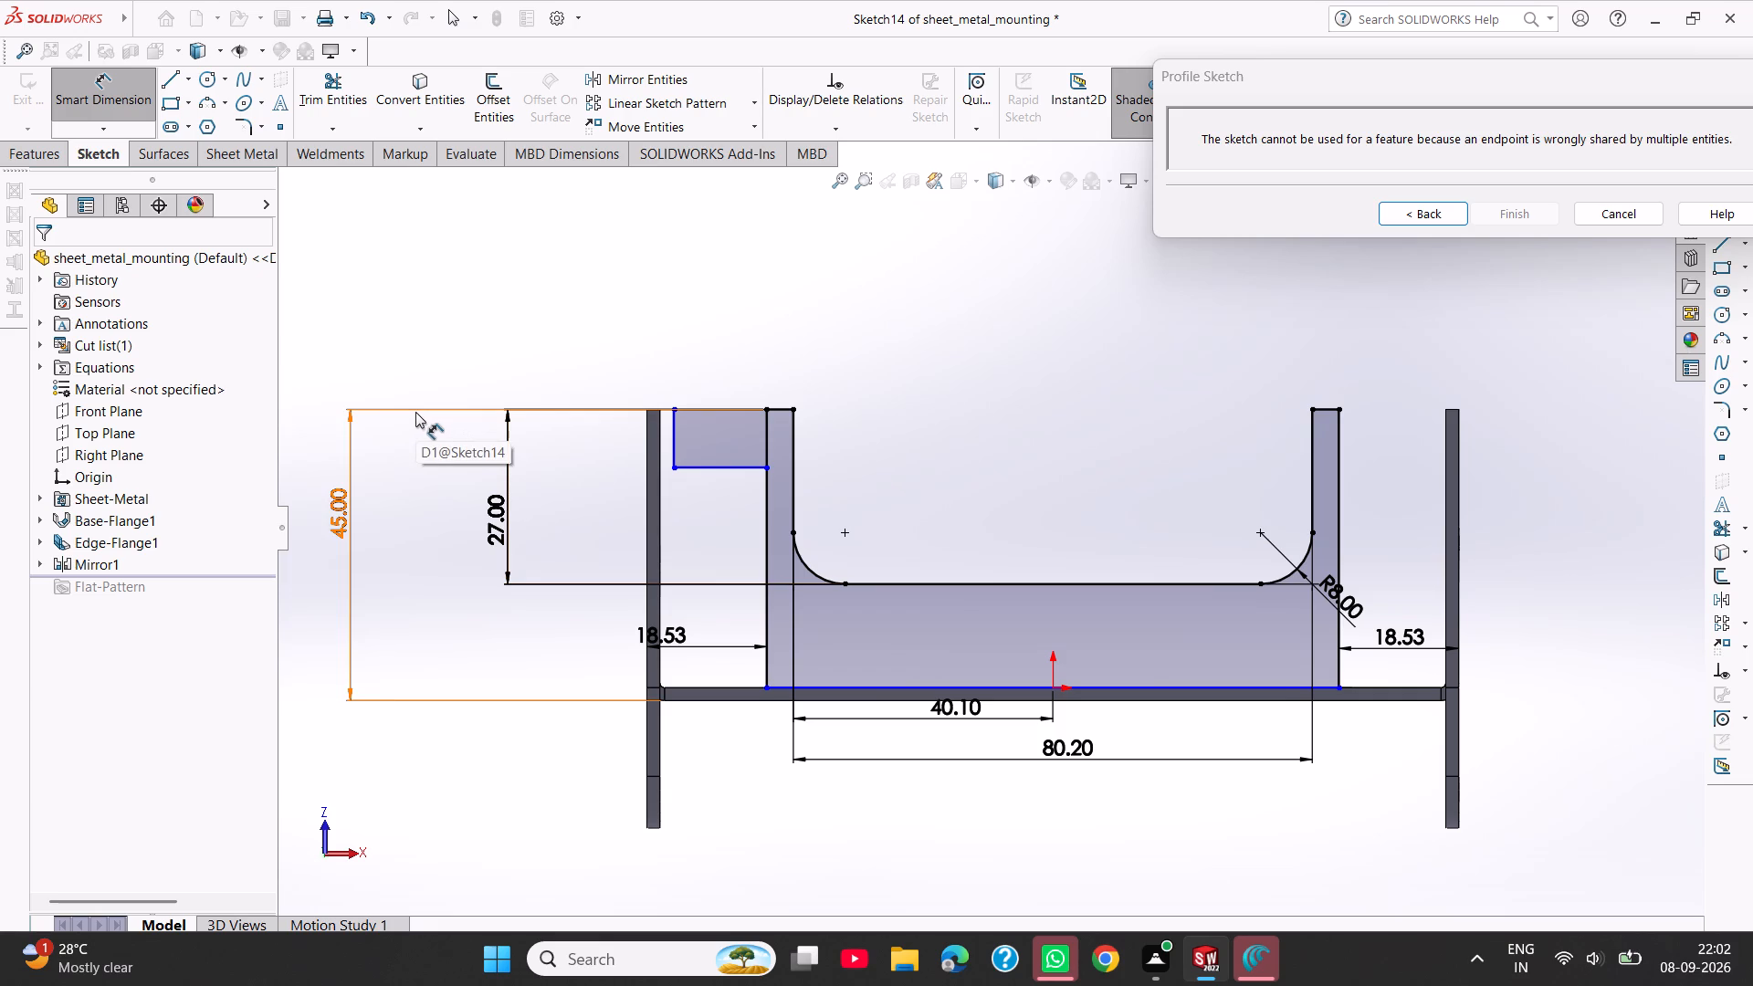
click(677, 433)
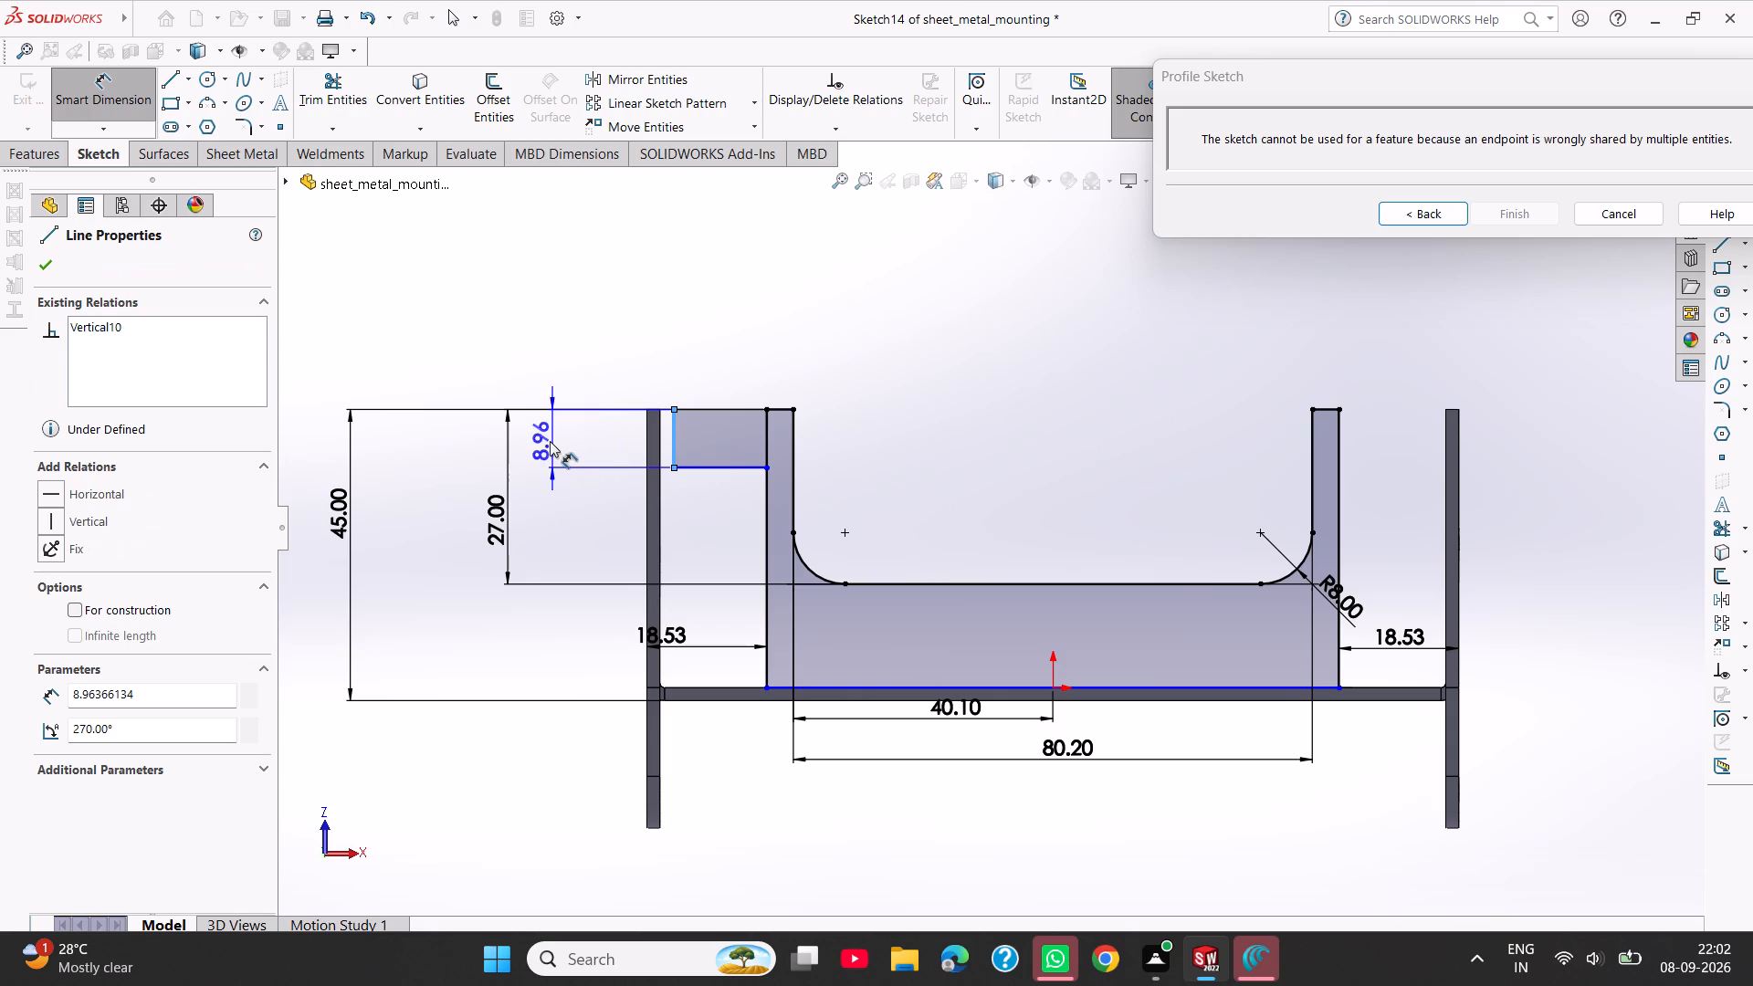
click(550, 441)
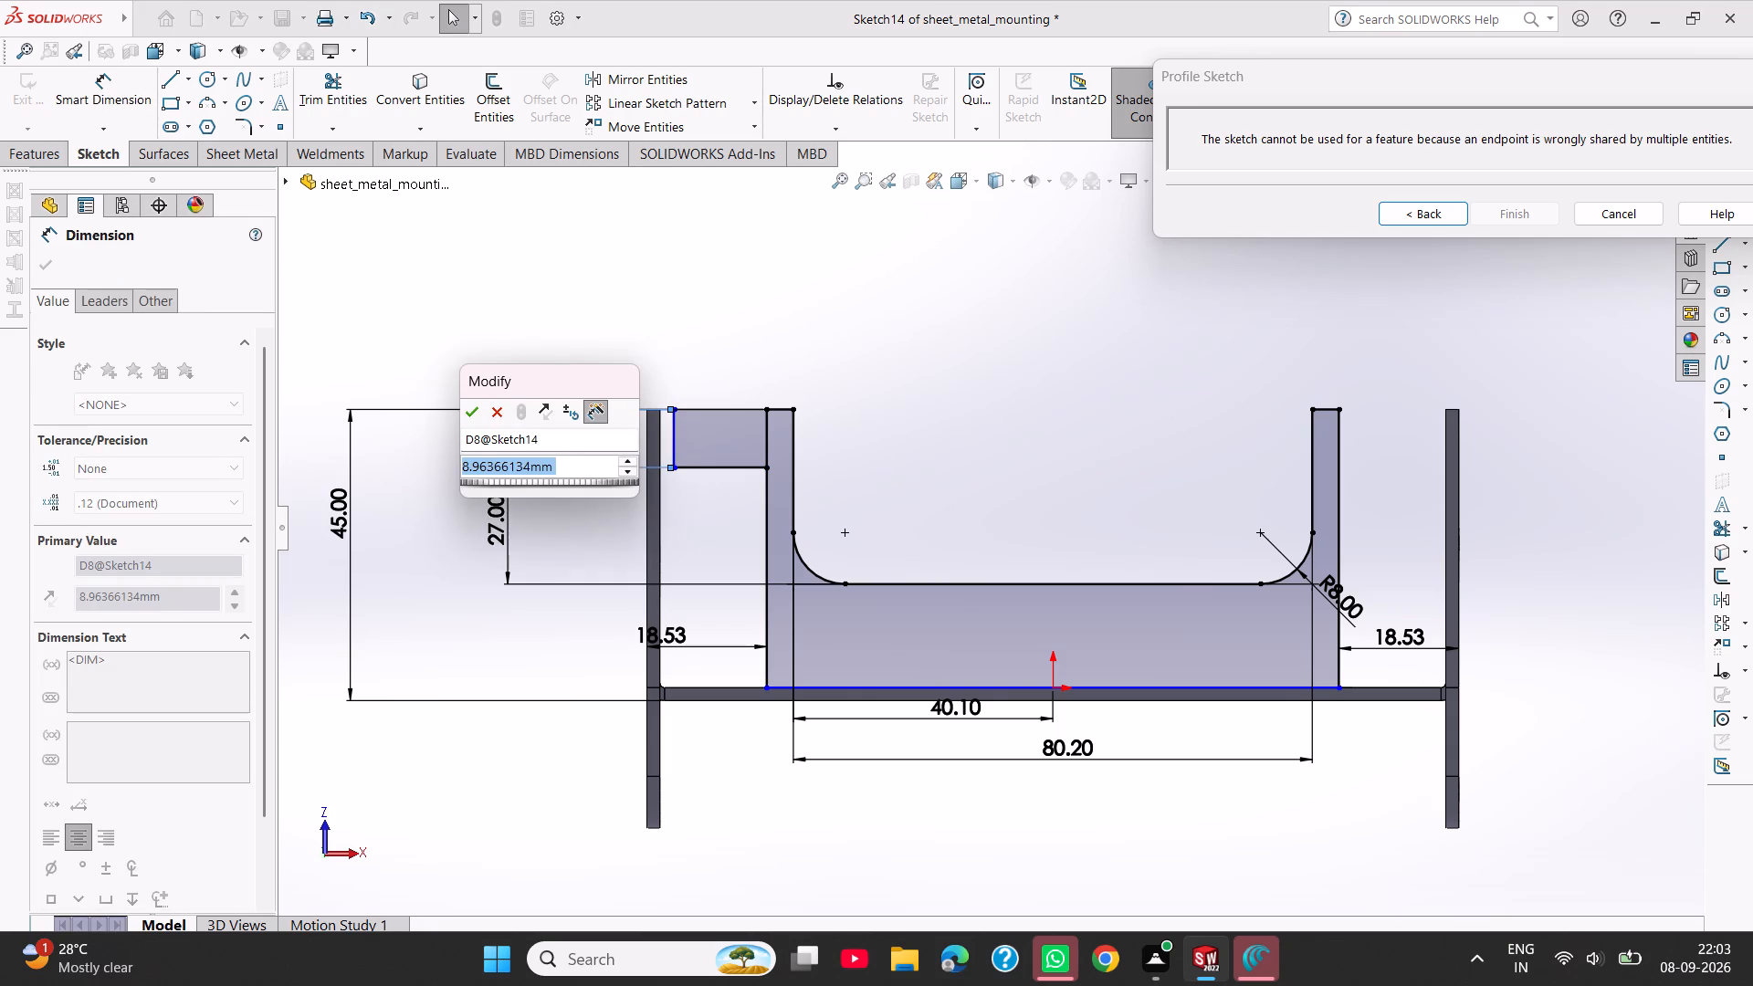
text(8.26)
key(Return)
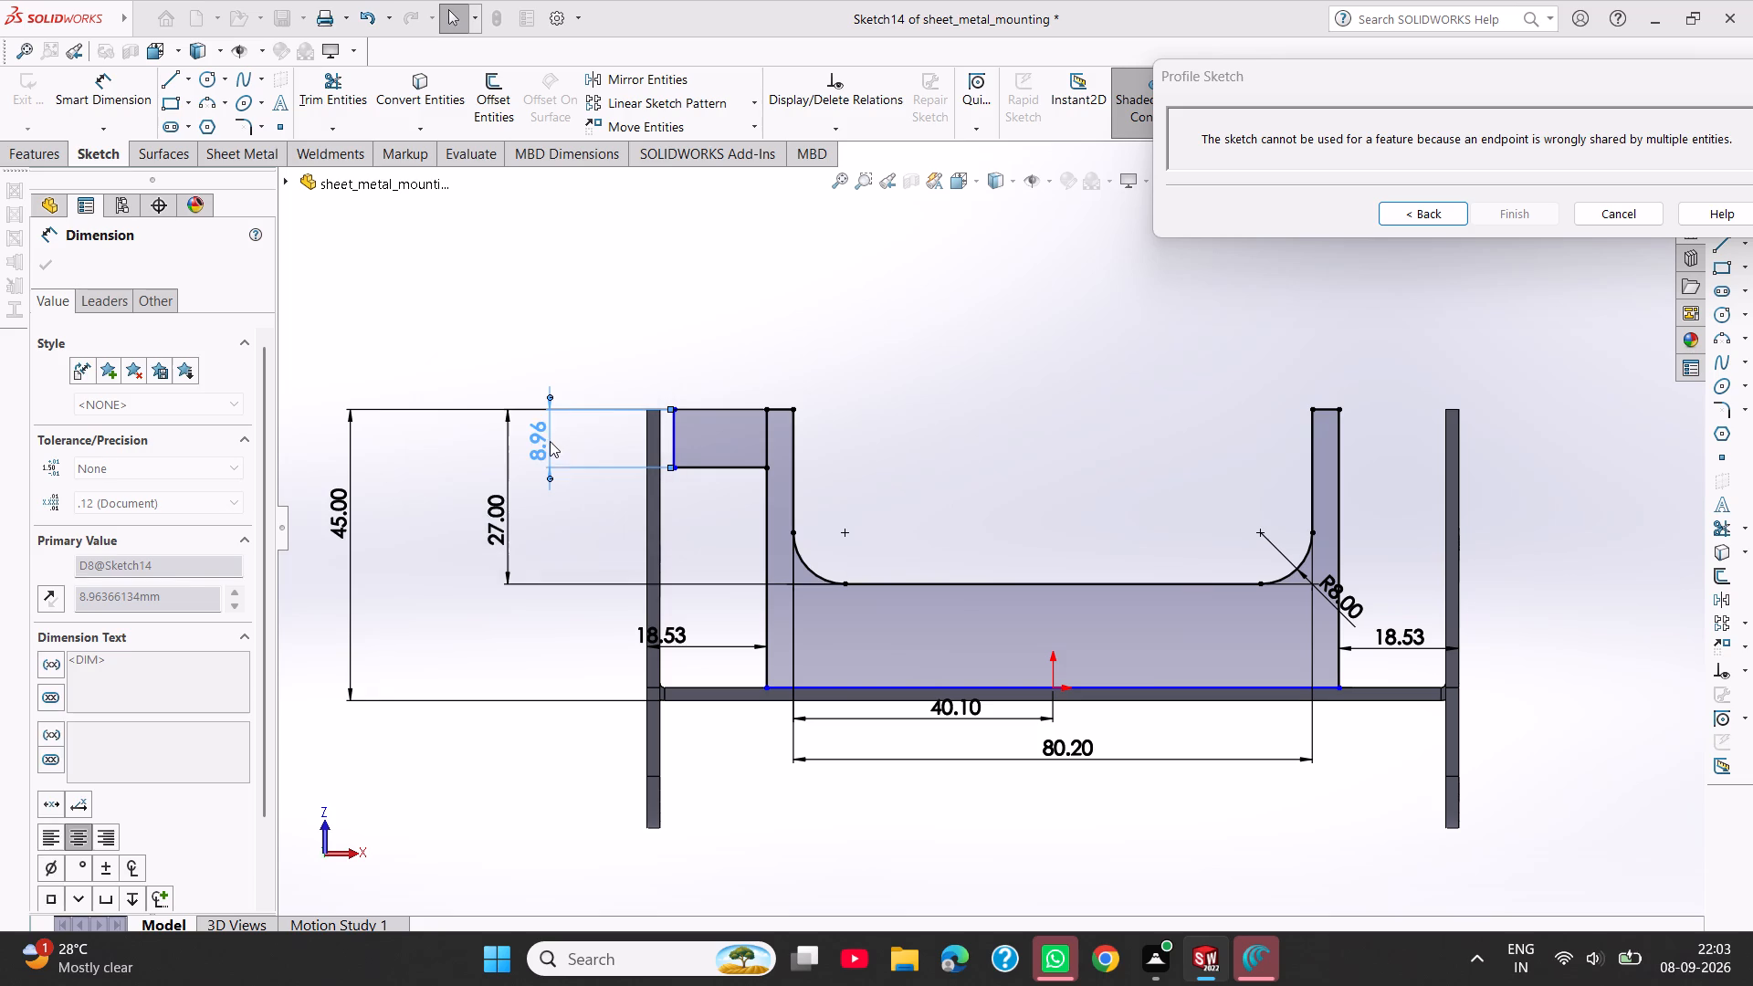
click(388, 465)
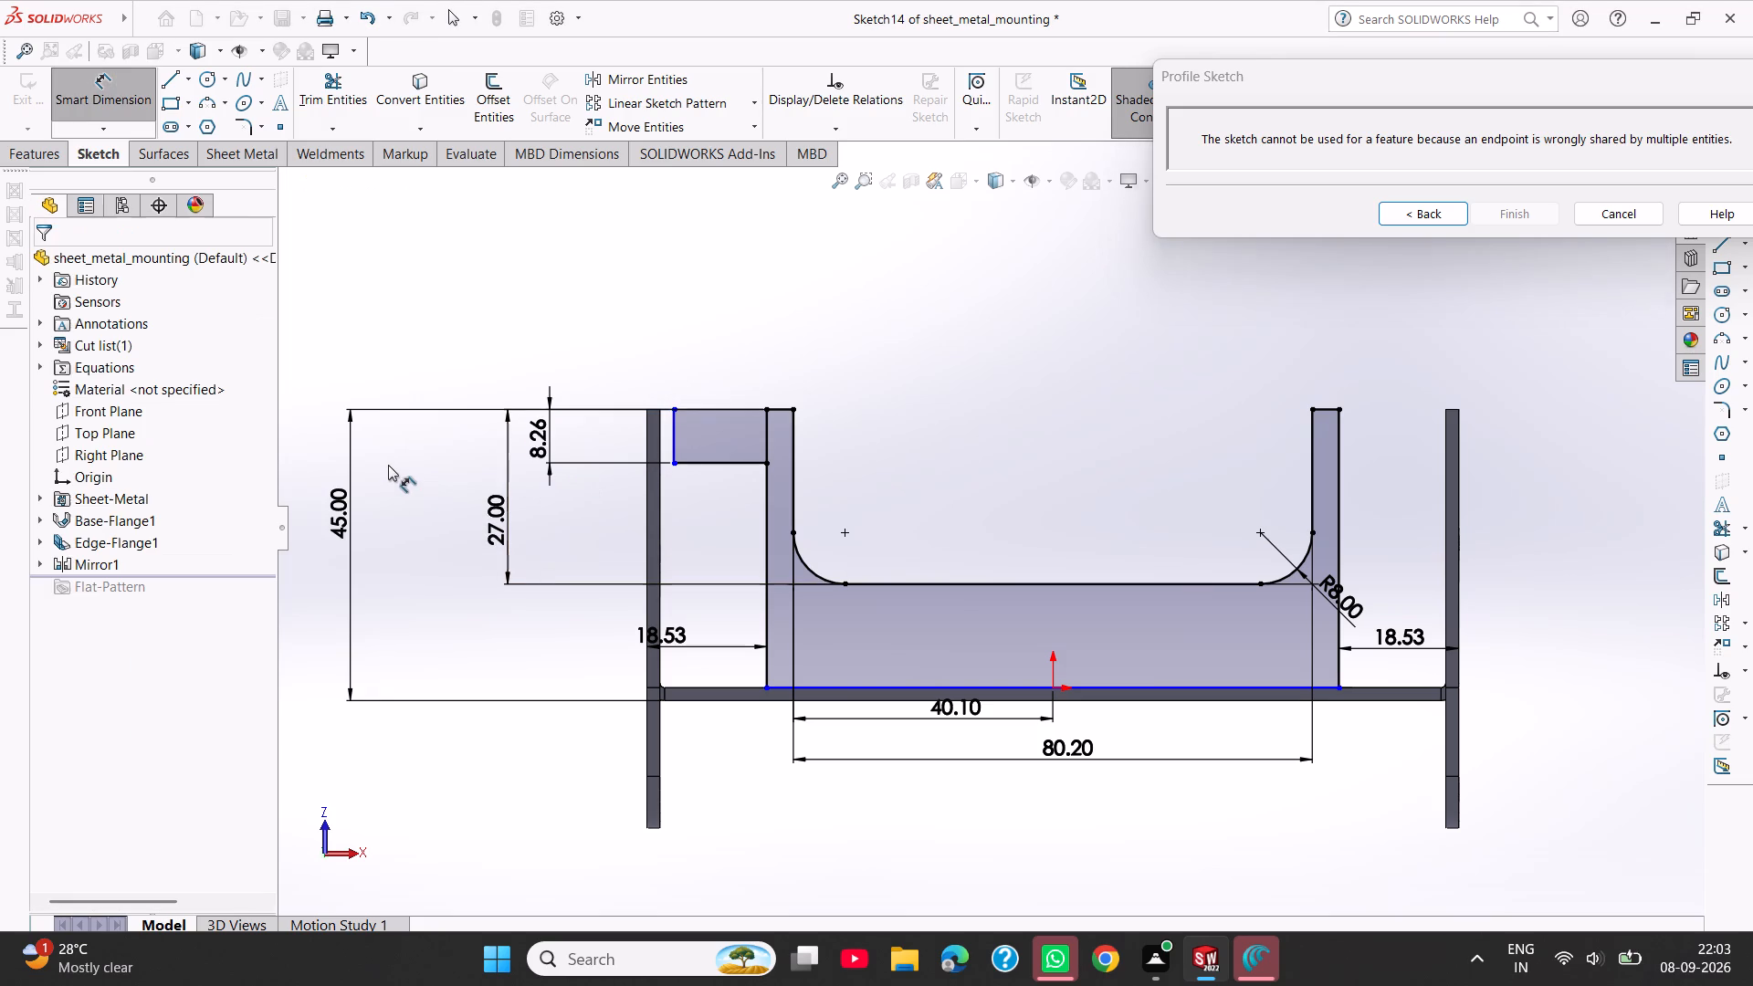
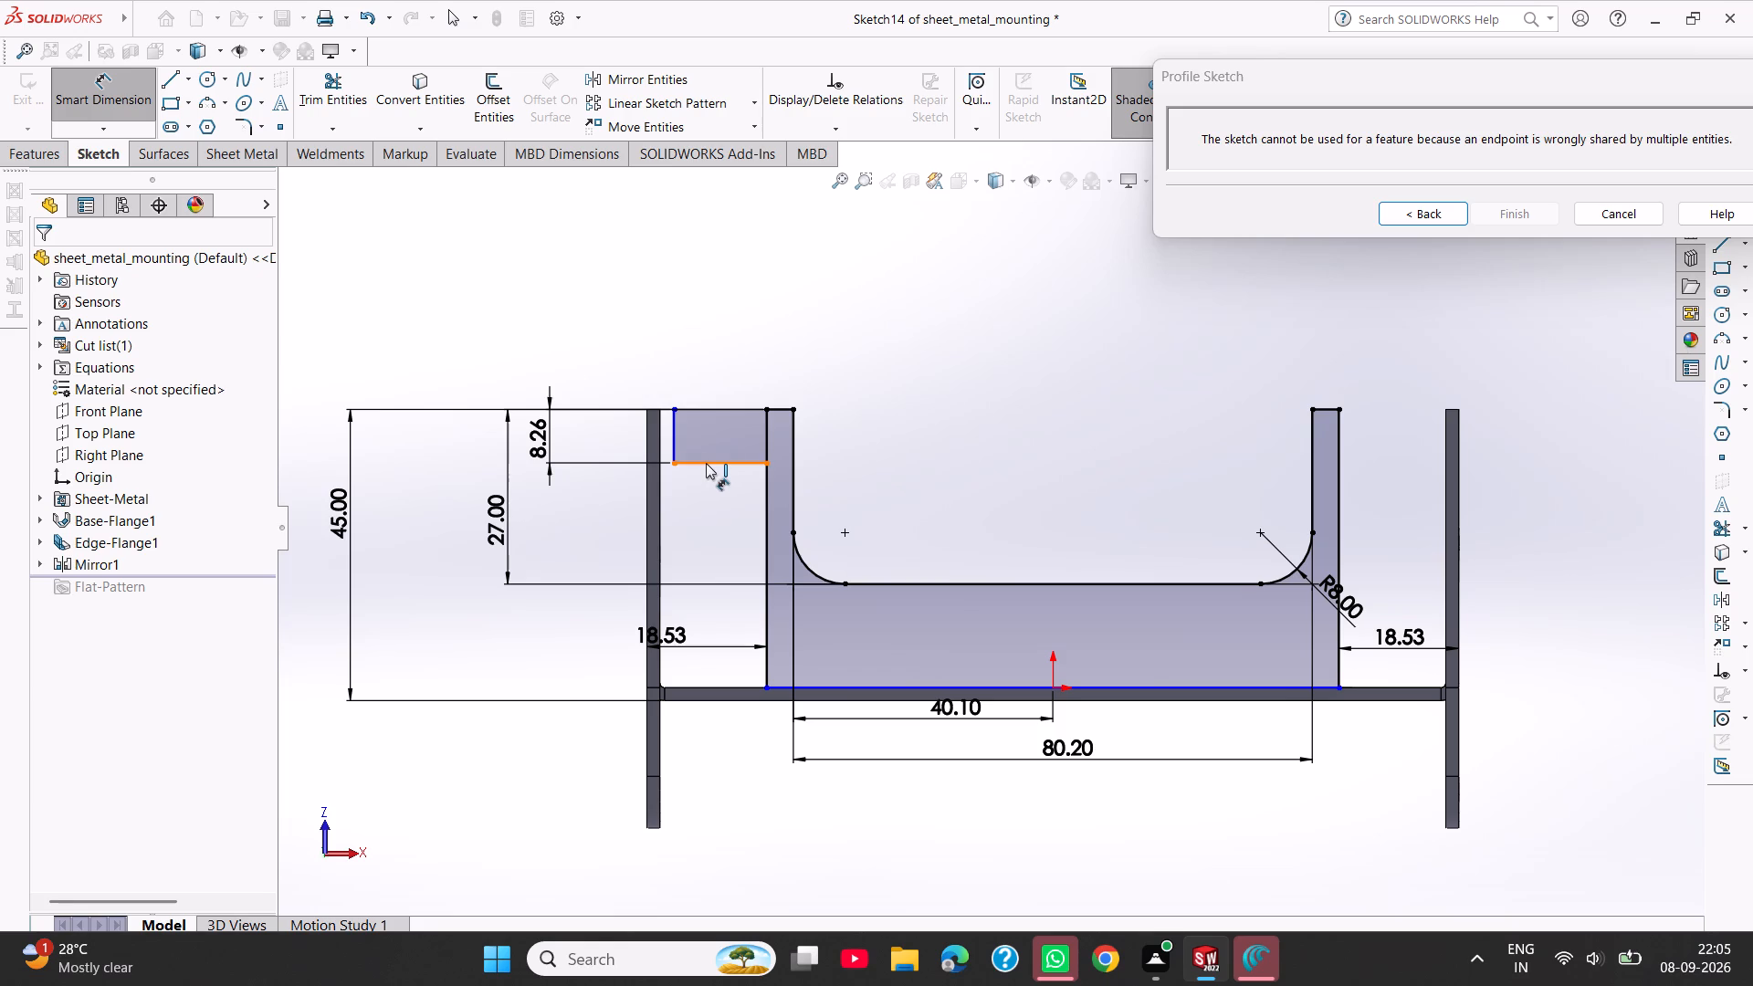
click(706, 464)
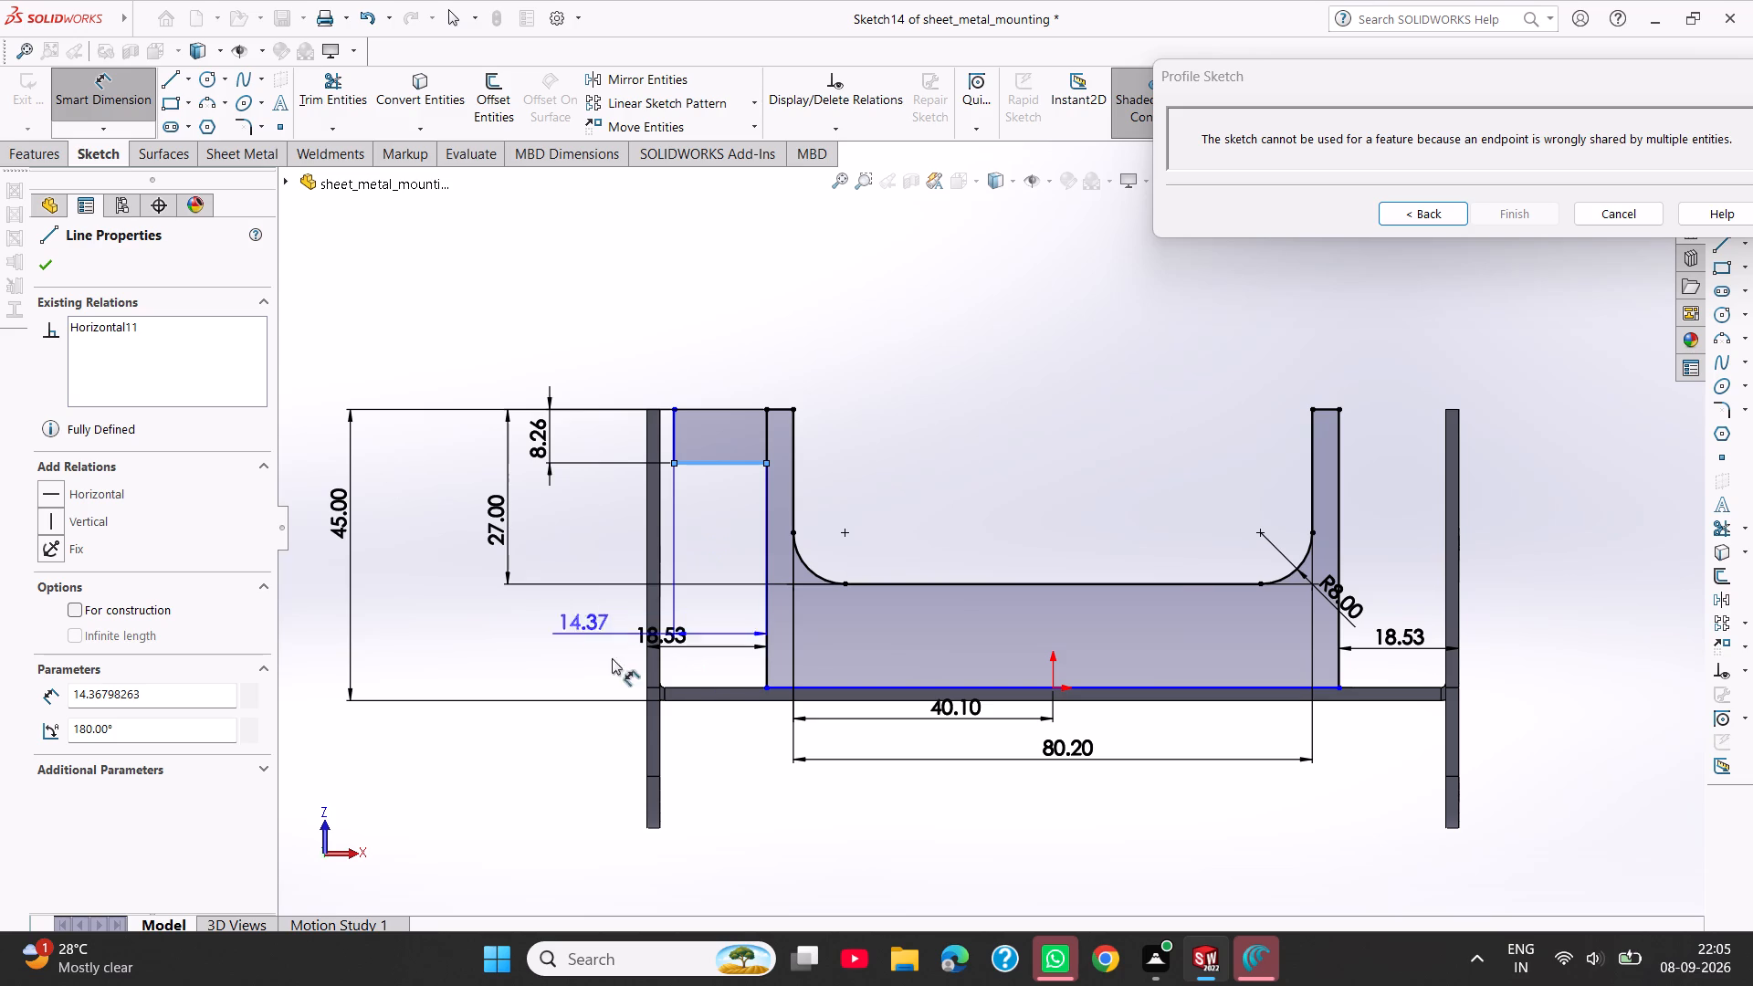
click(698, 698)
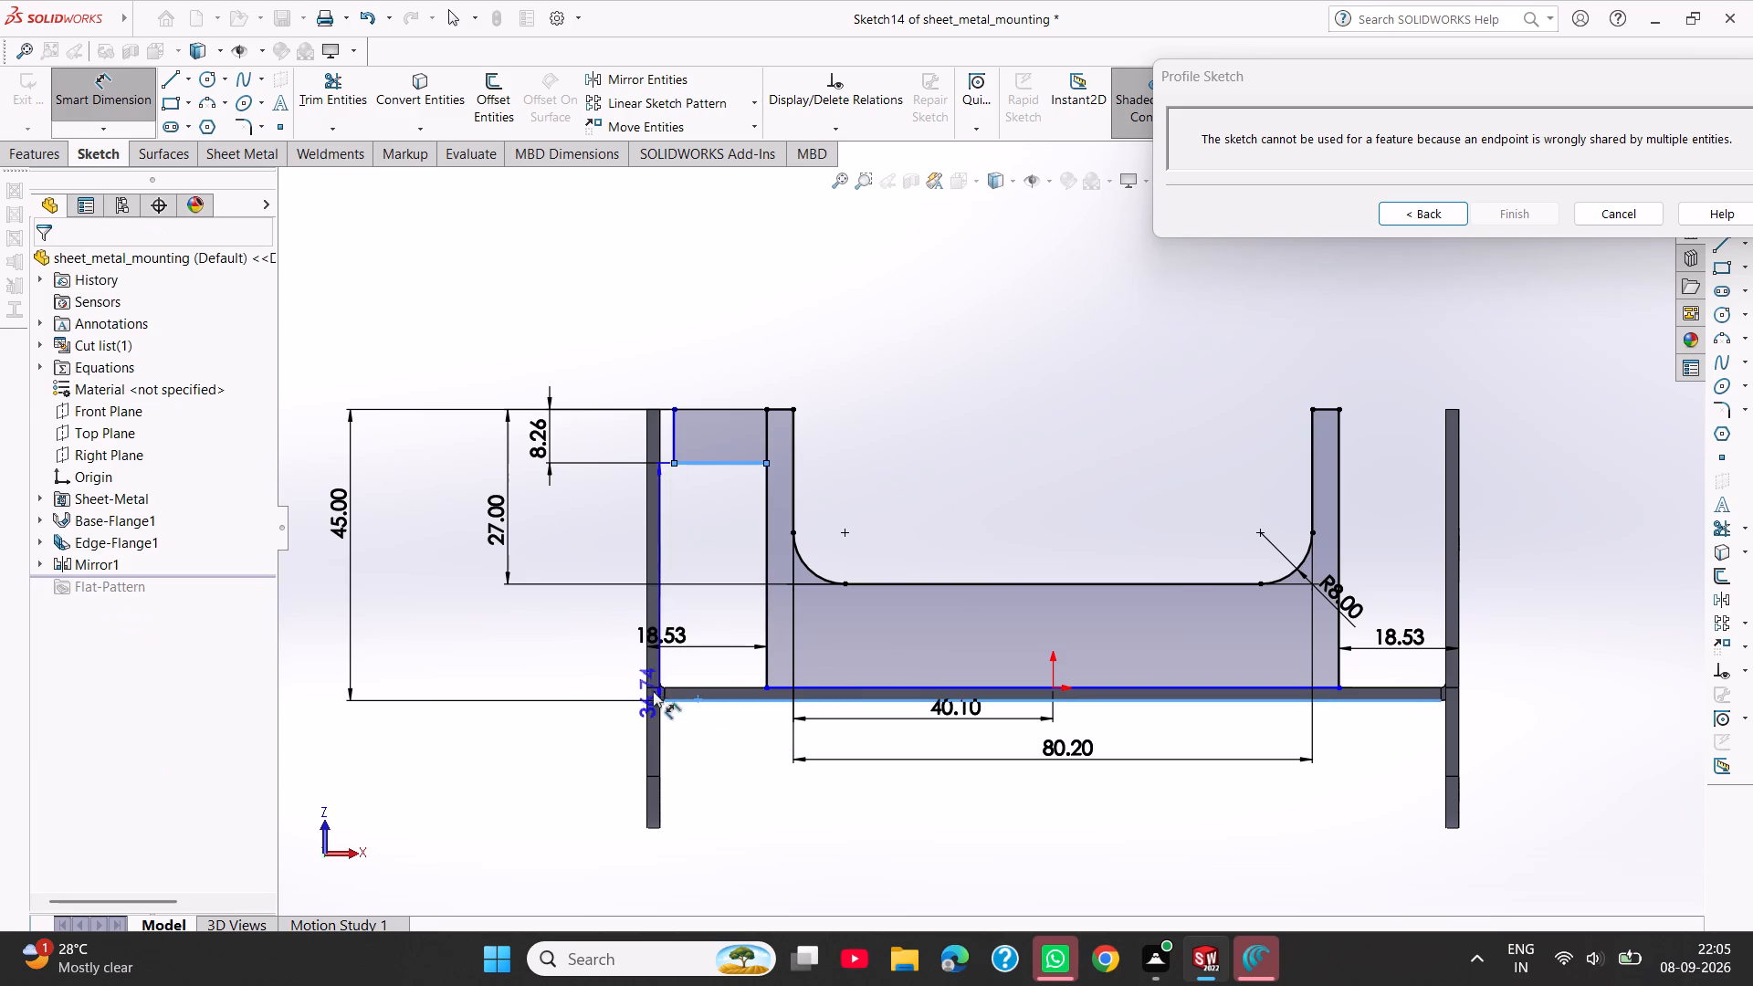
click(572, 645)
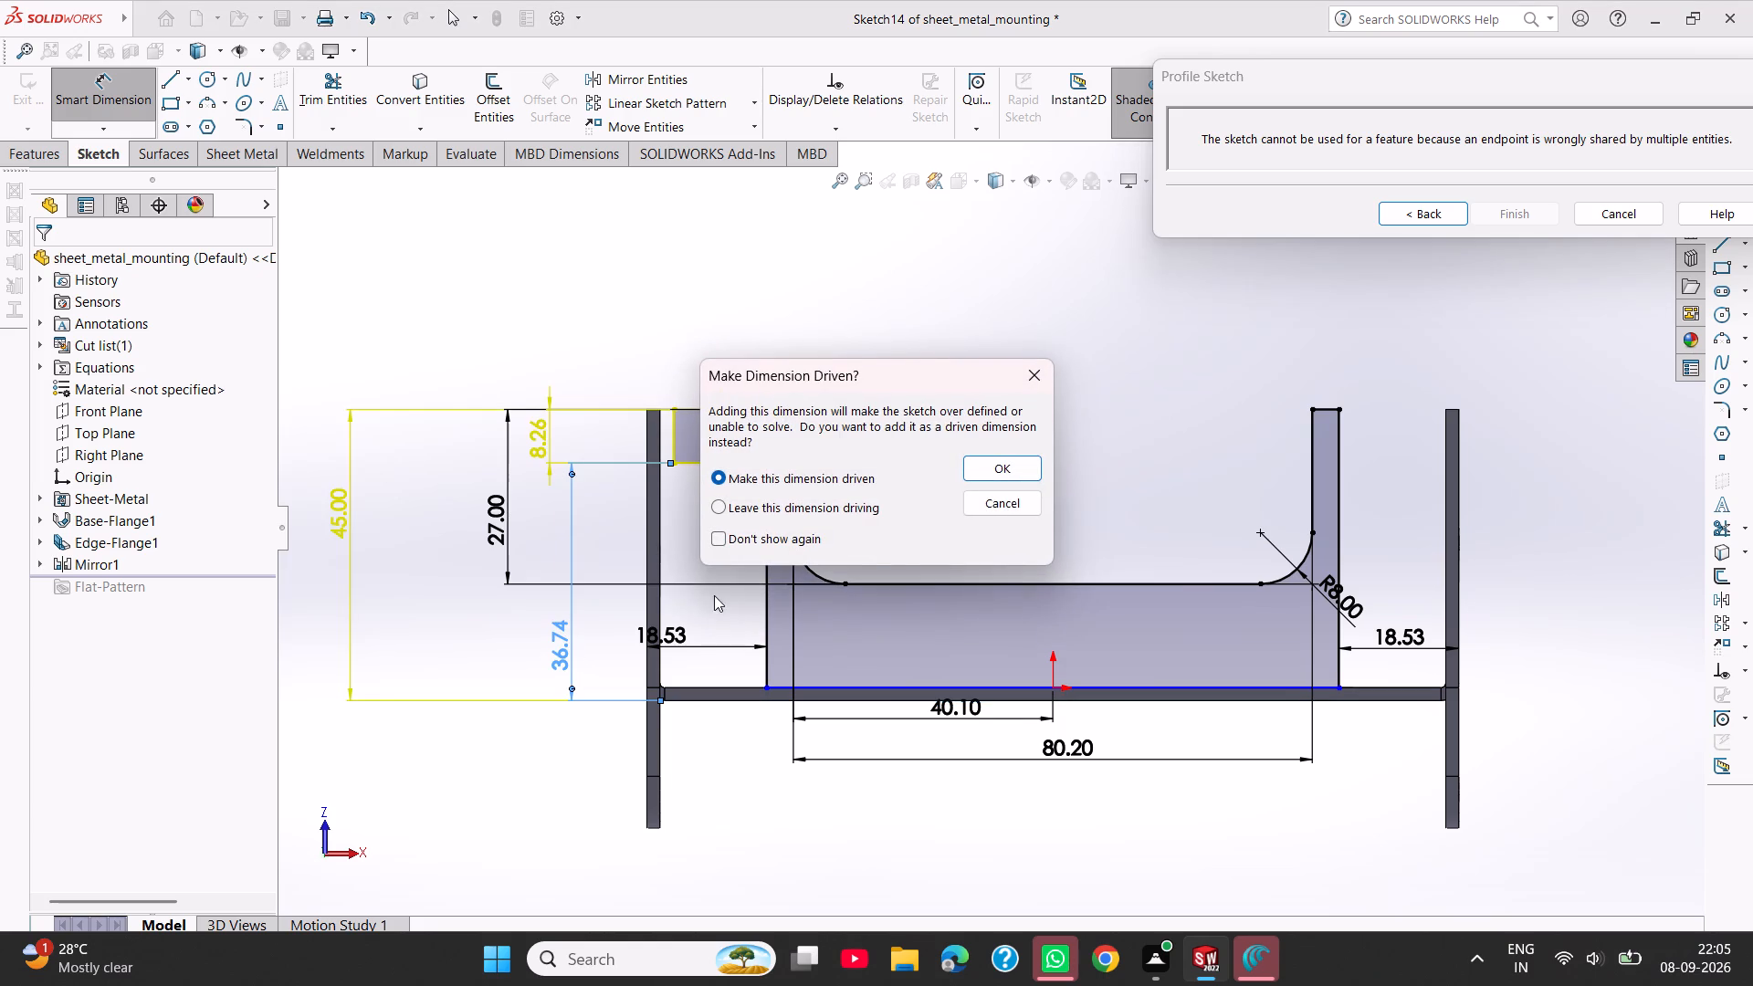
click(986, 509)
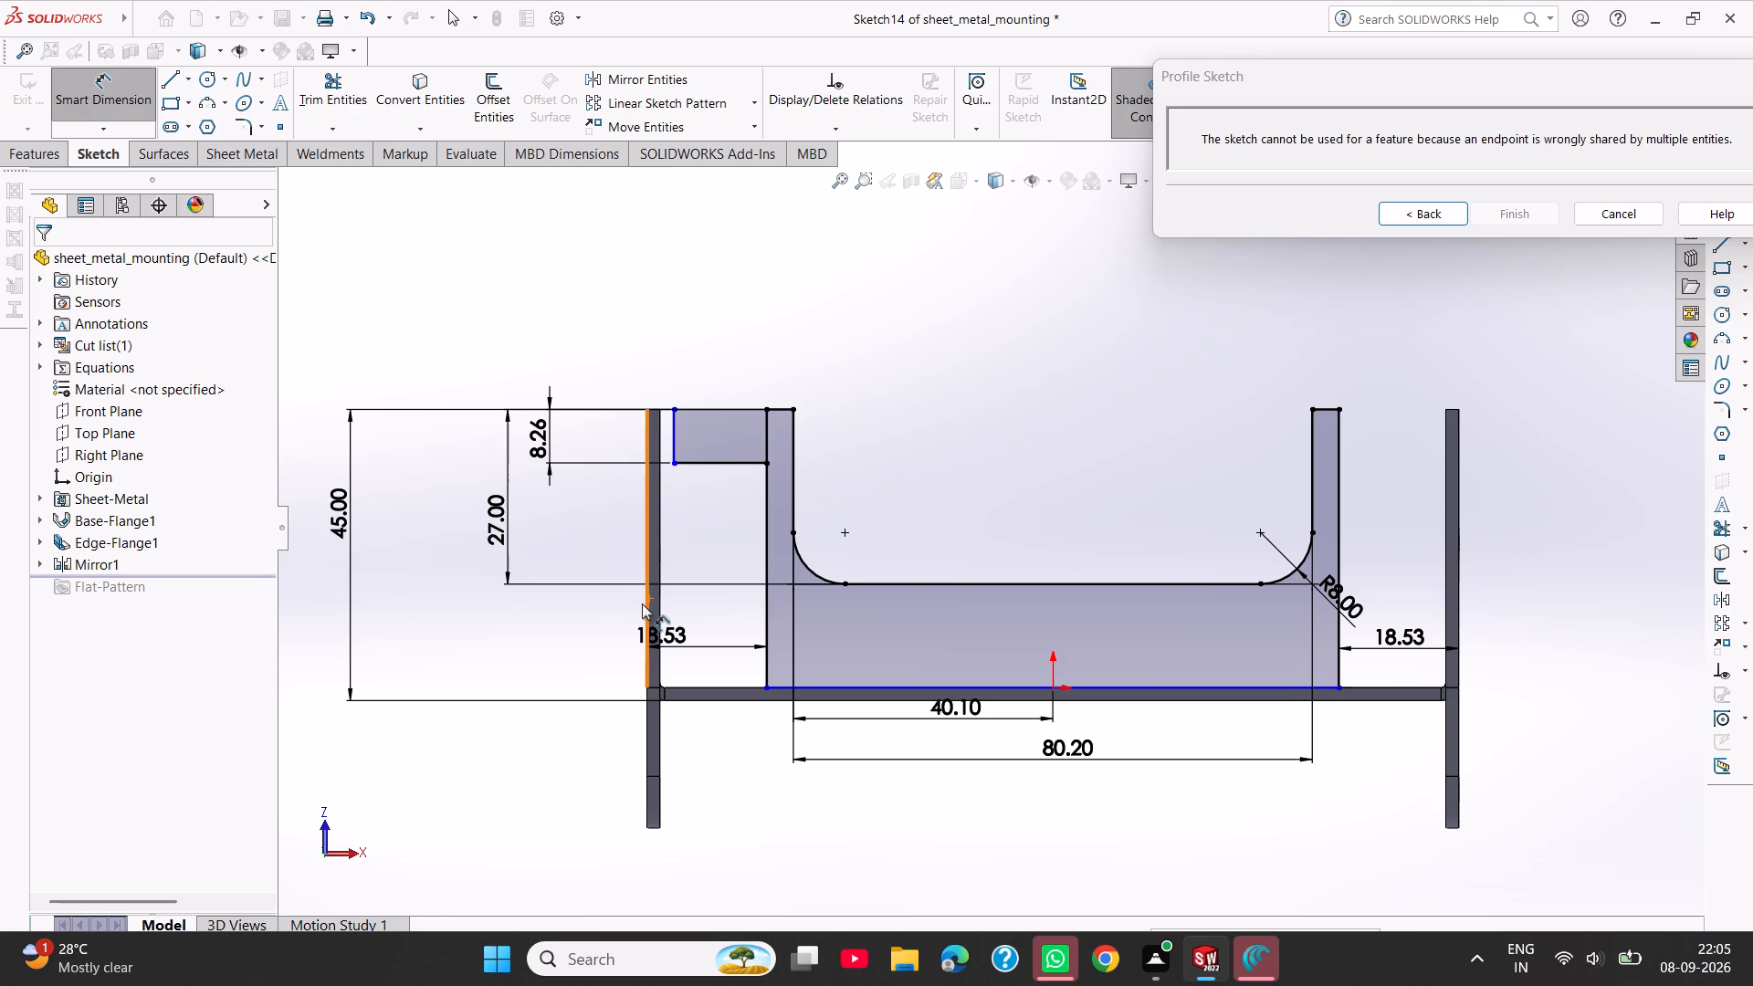
Dimension the distance from the left arm's inner line to the outer side of the rectangle beside it as 18.53 mm.
click(792, 428)
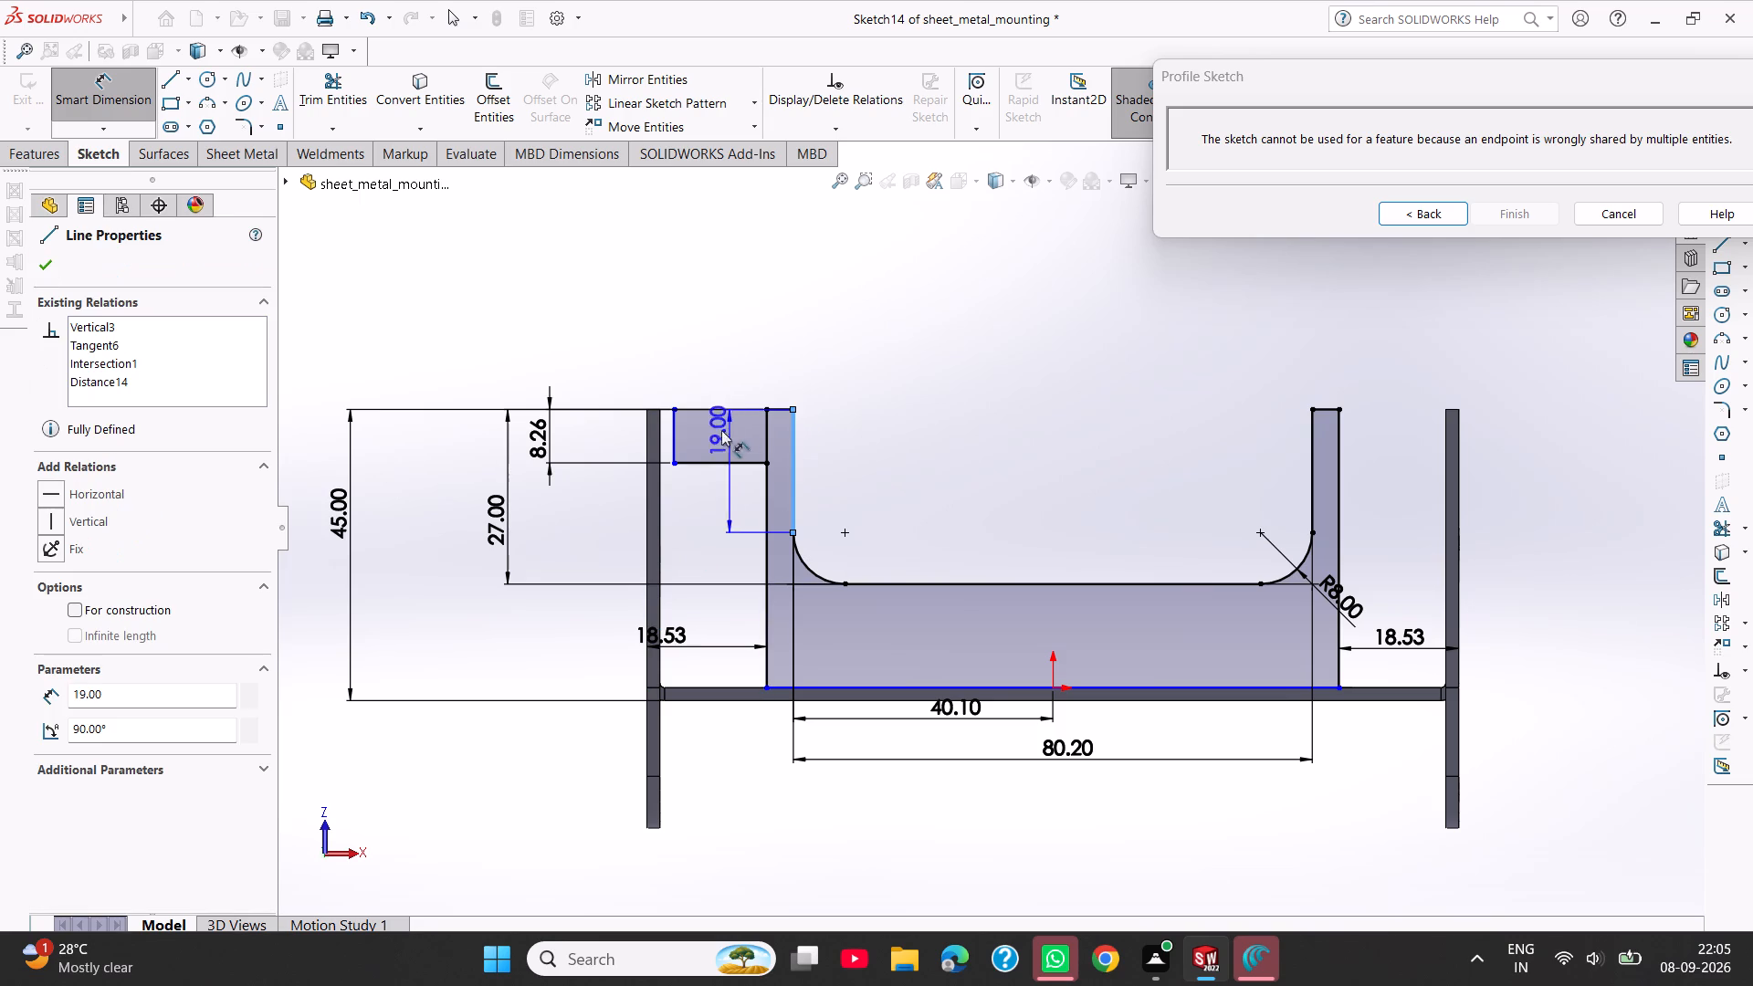
click(674, 421)
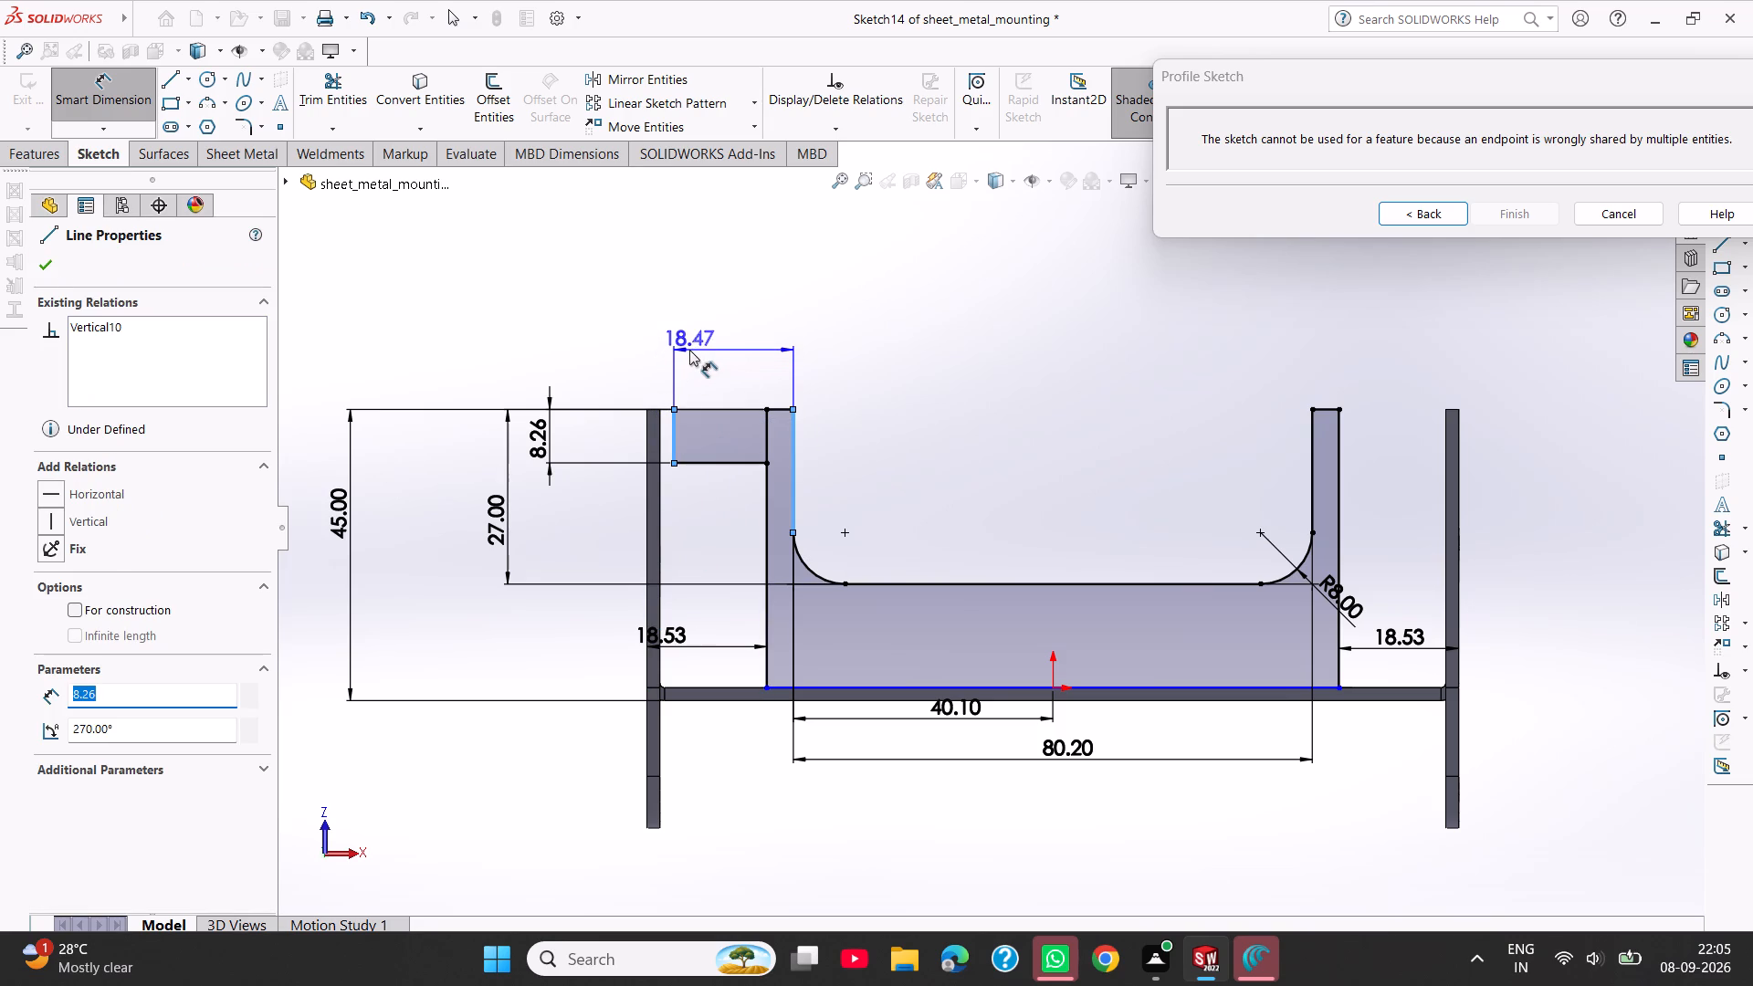
click(689, 350)
text(18.53)
key(Return)
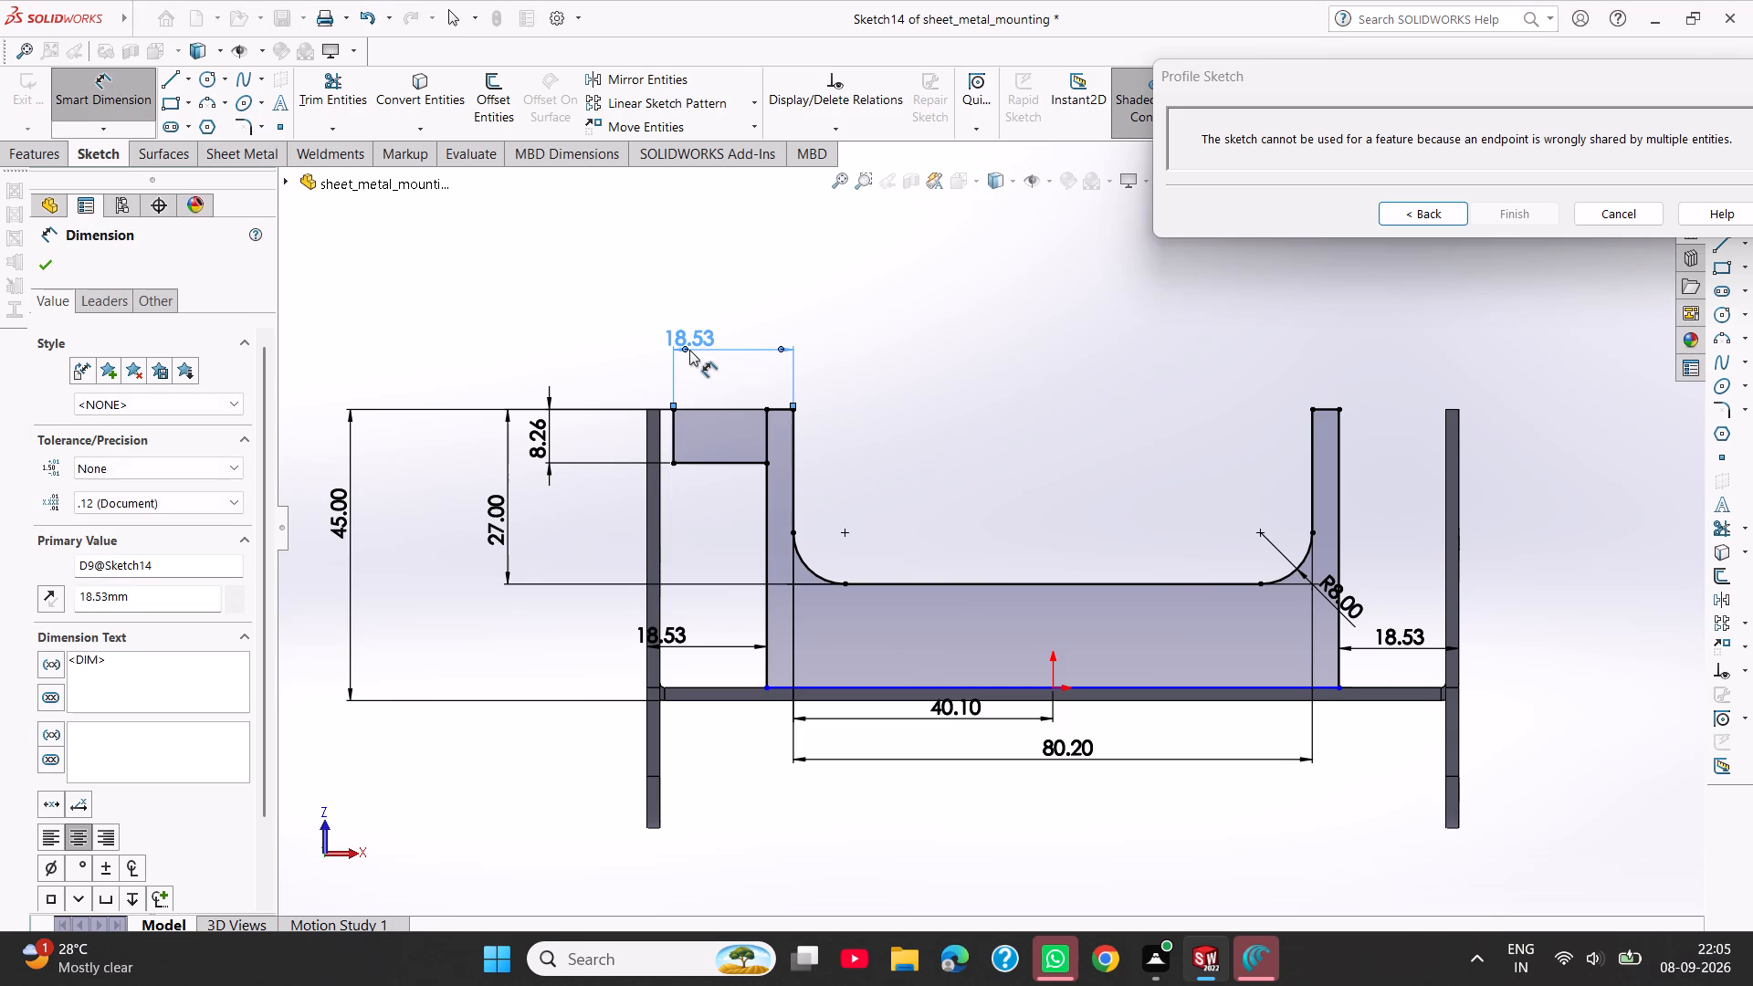
click(909, 400)
Trim away the vertical line segment between the left arm and its rectangle so they form one profile.
click(323, 91)
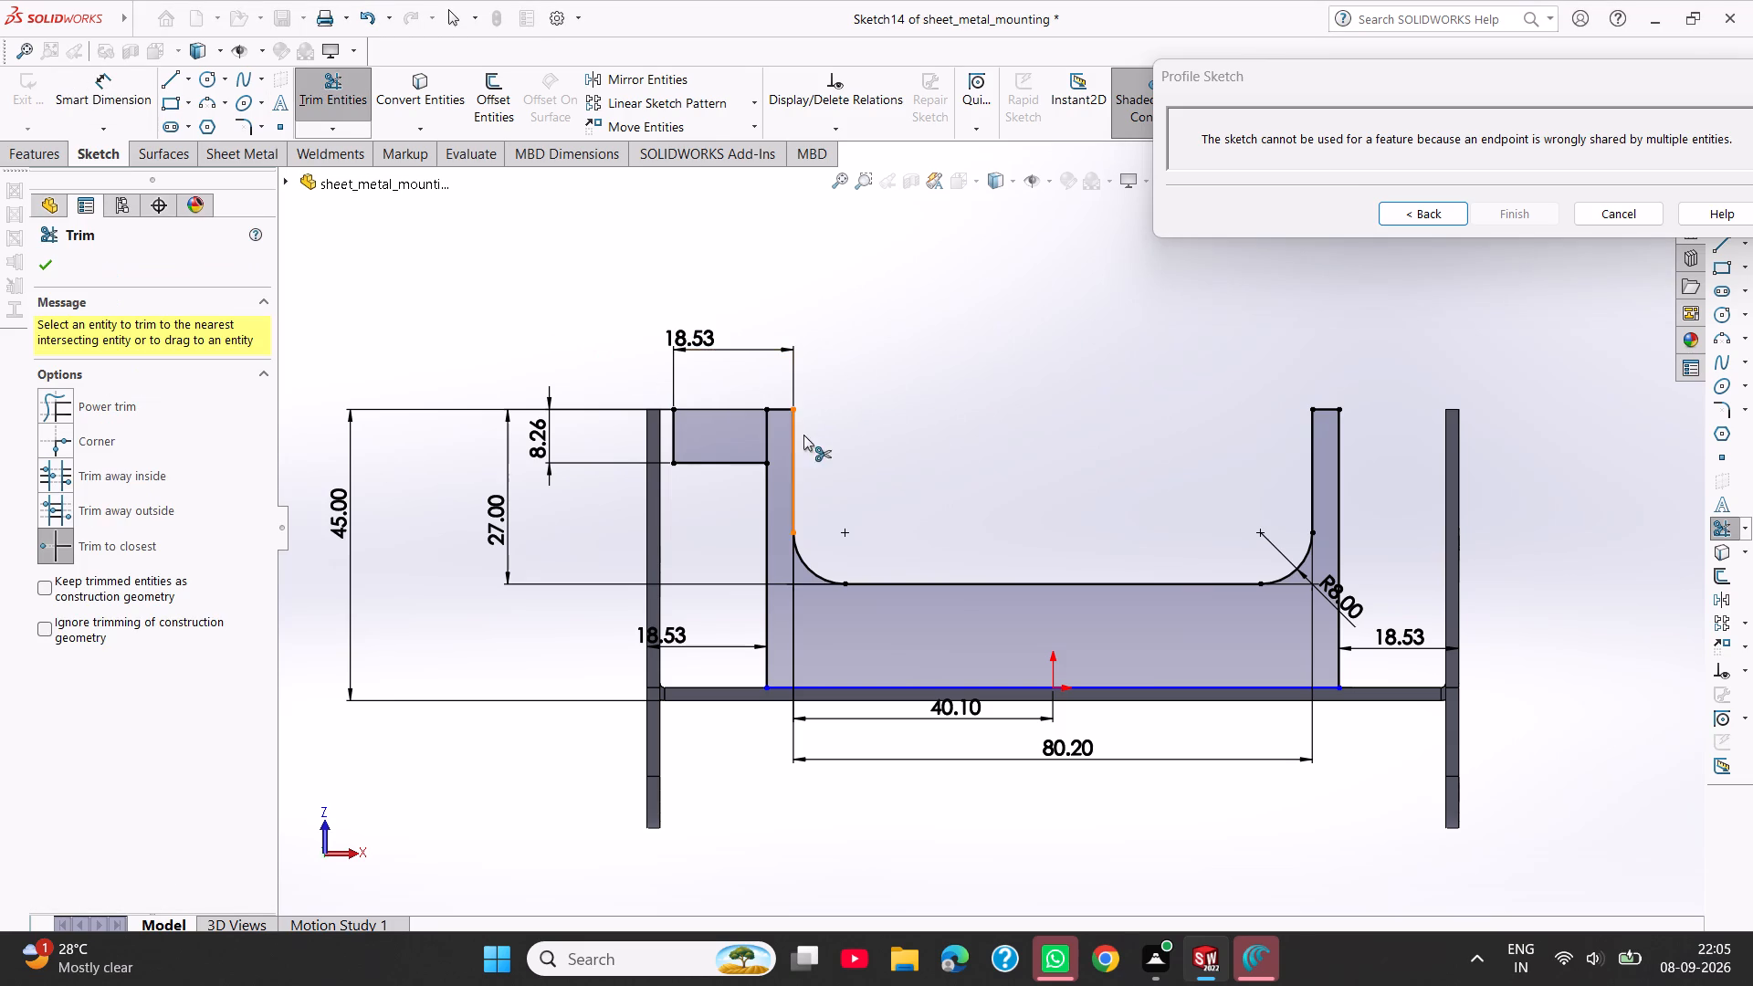
click(767, 417)
click(763, 428)
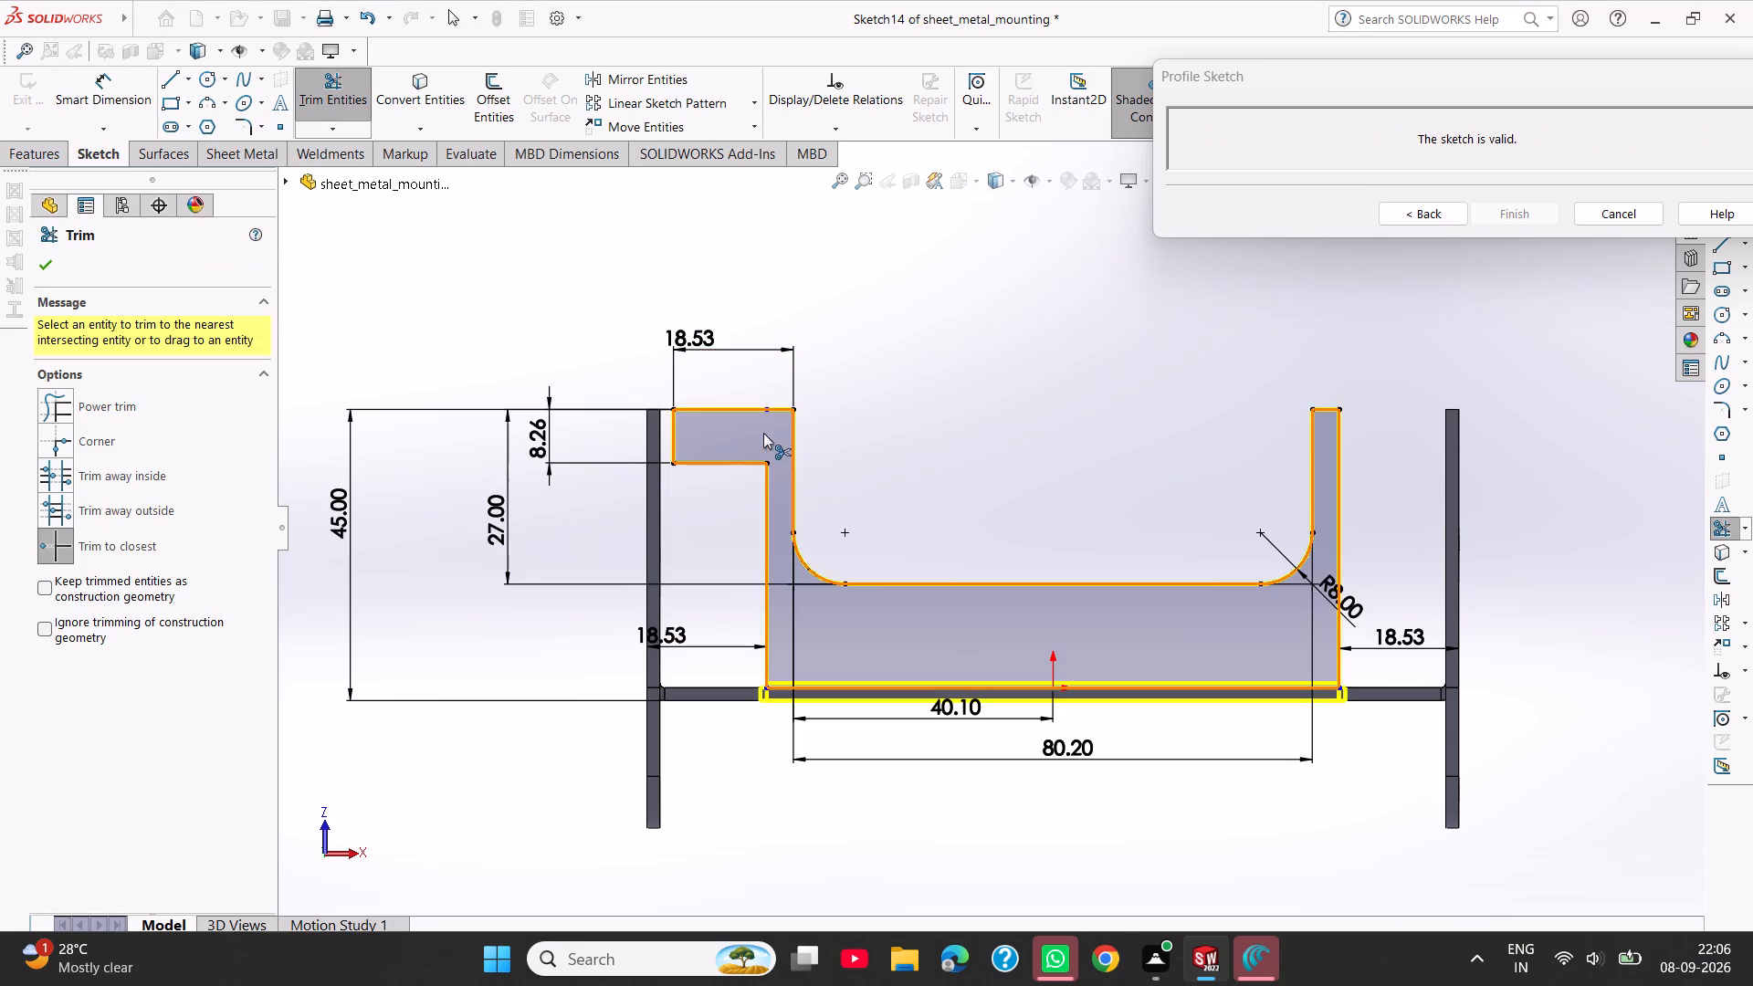
click(49, 263)
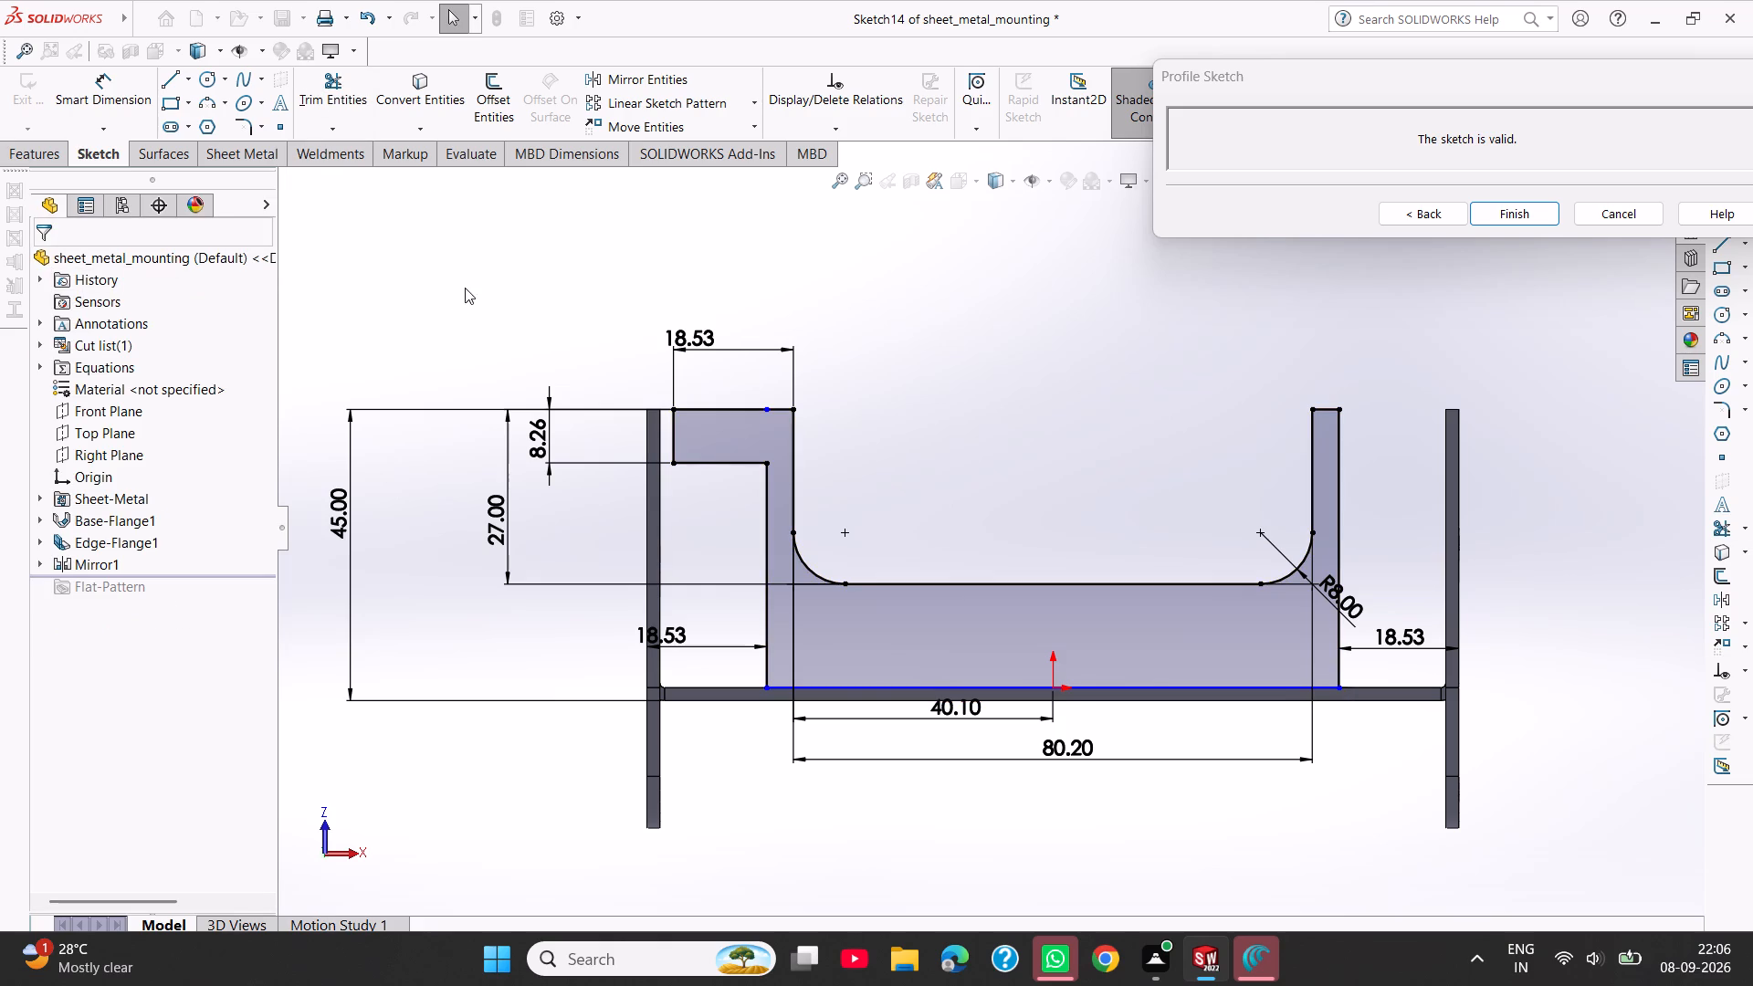
Draw a vertical centerline in line with the origin, running from above the profile to below the base flange.
click(338, 133)
click(329, 138)
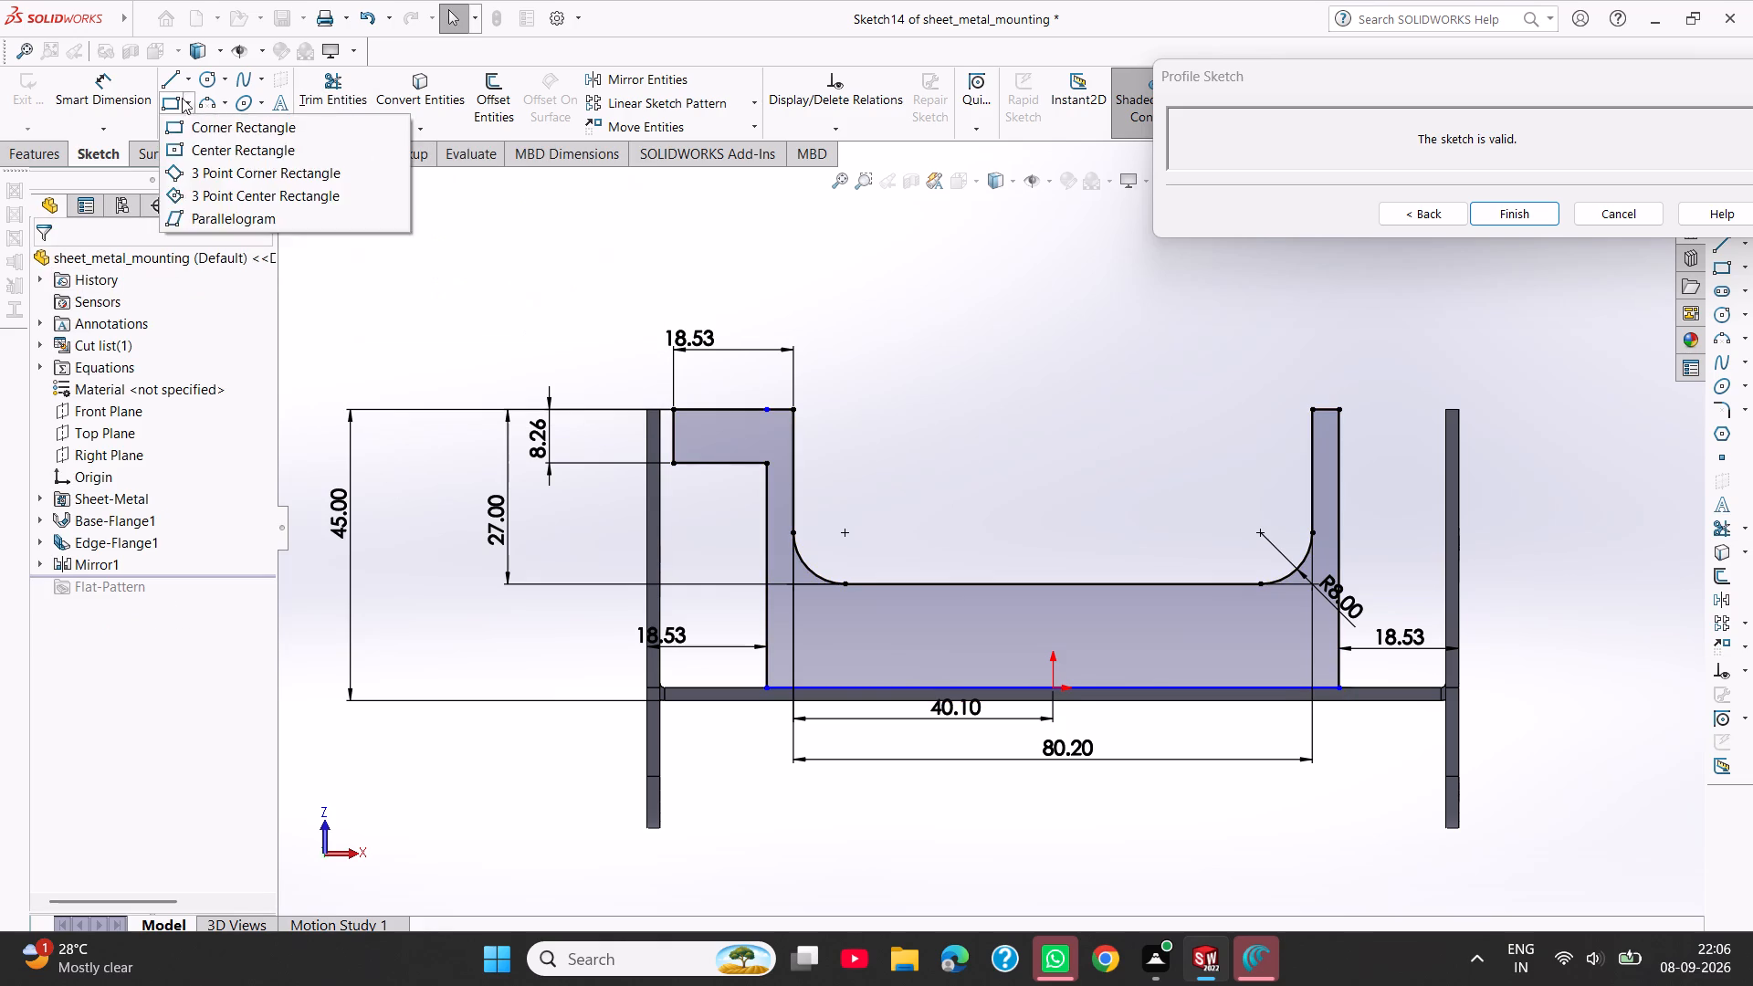
click(187, 83)
click(188, 82)
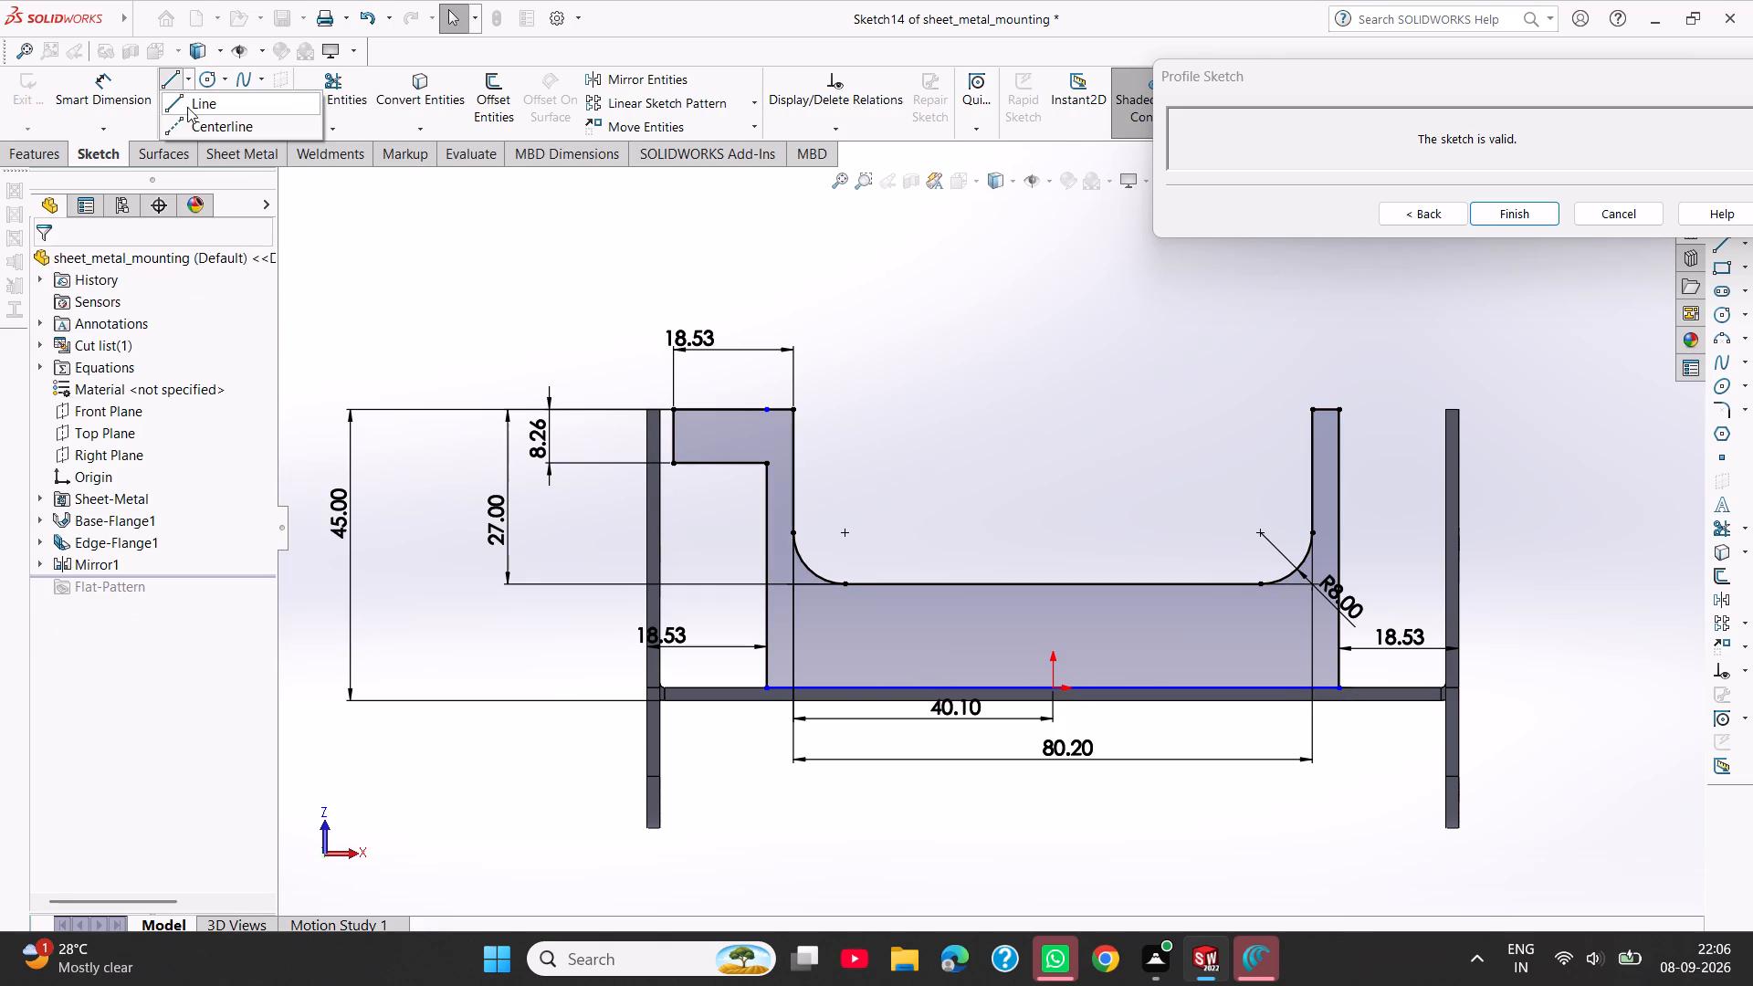
click(188, 116)
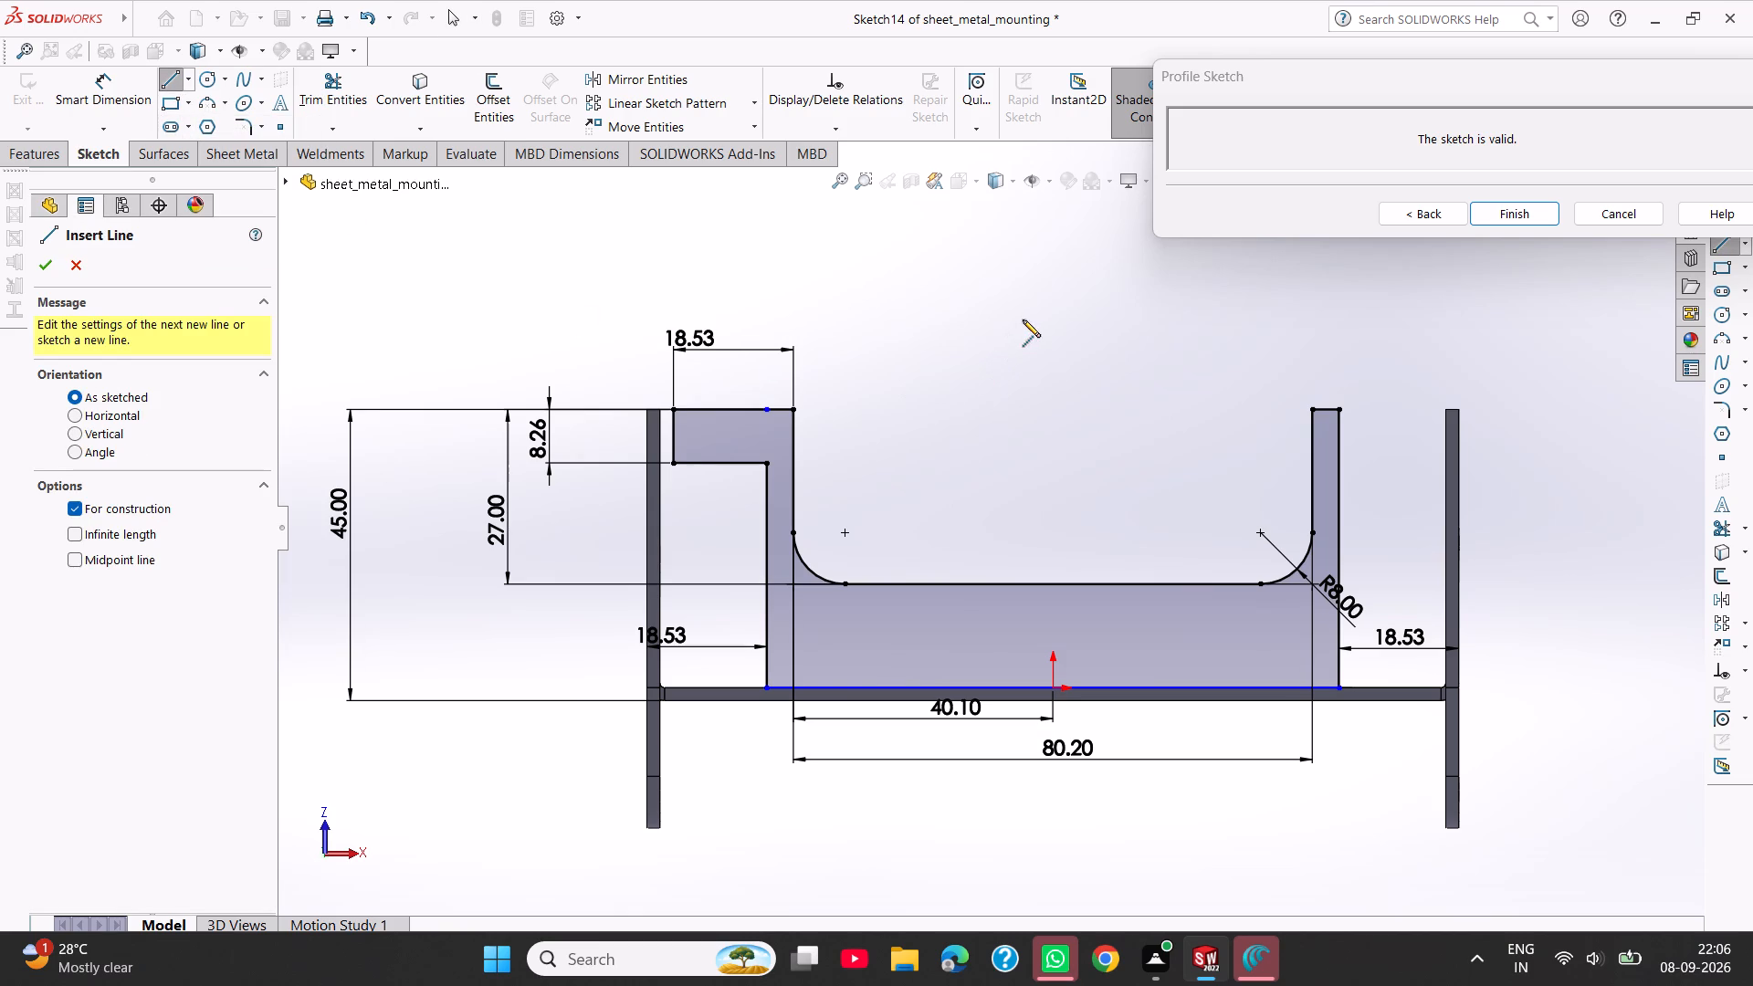
click(1054, 305)
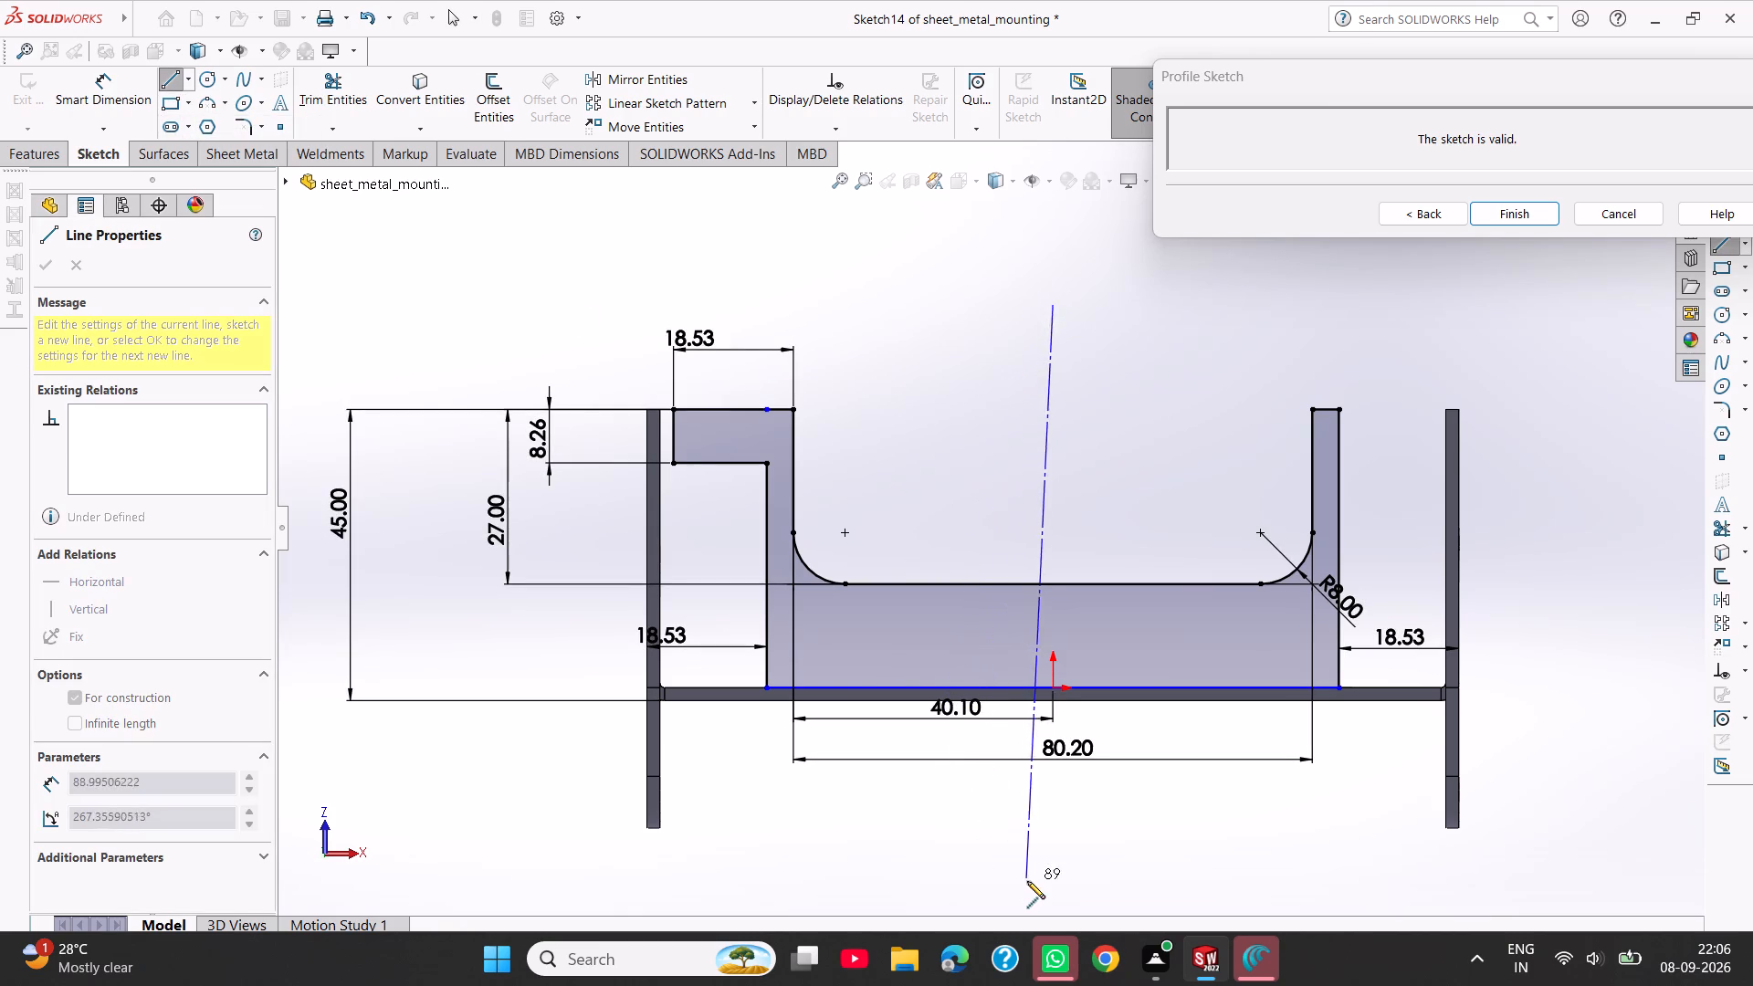
click(1049, 908)
key(Escape)
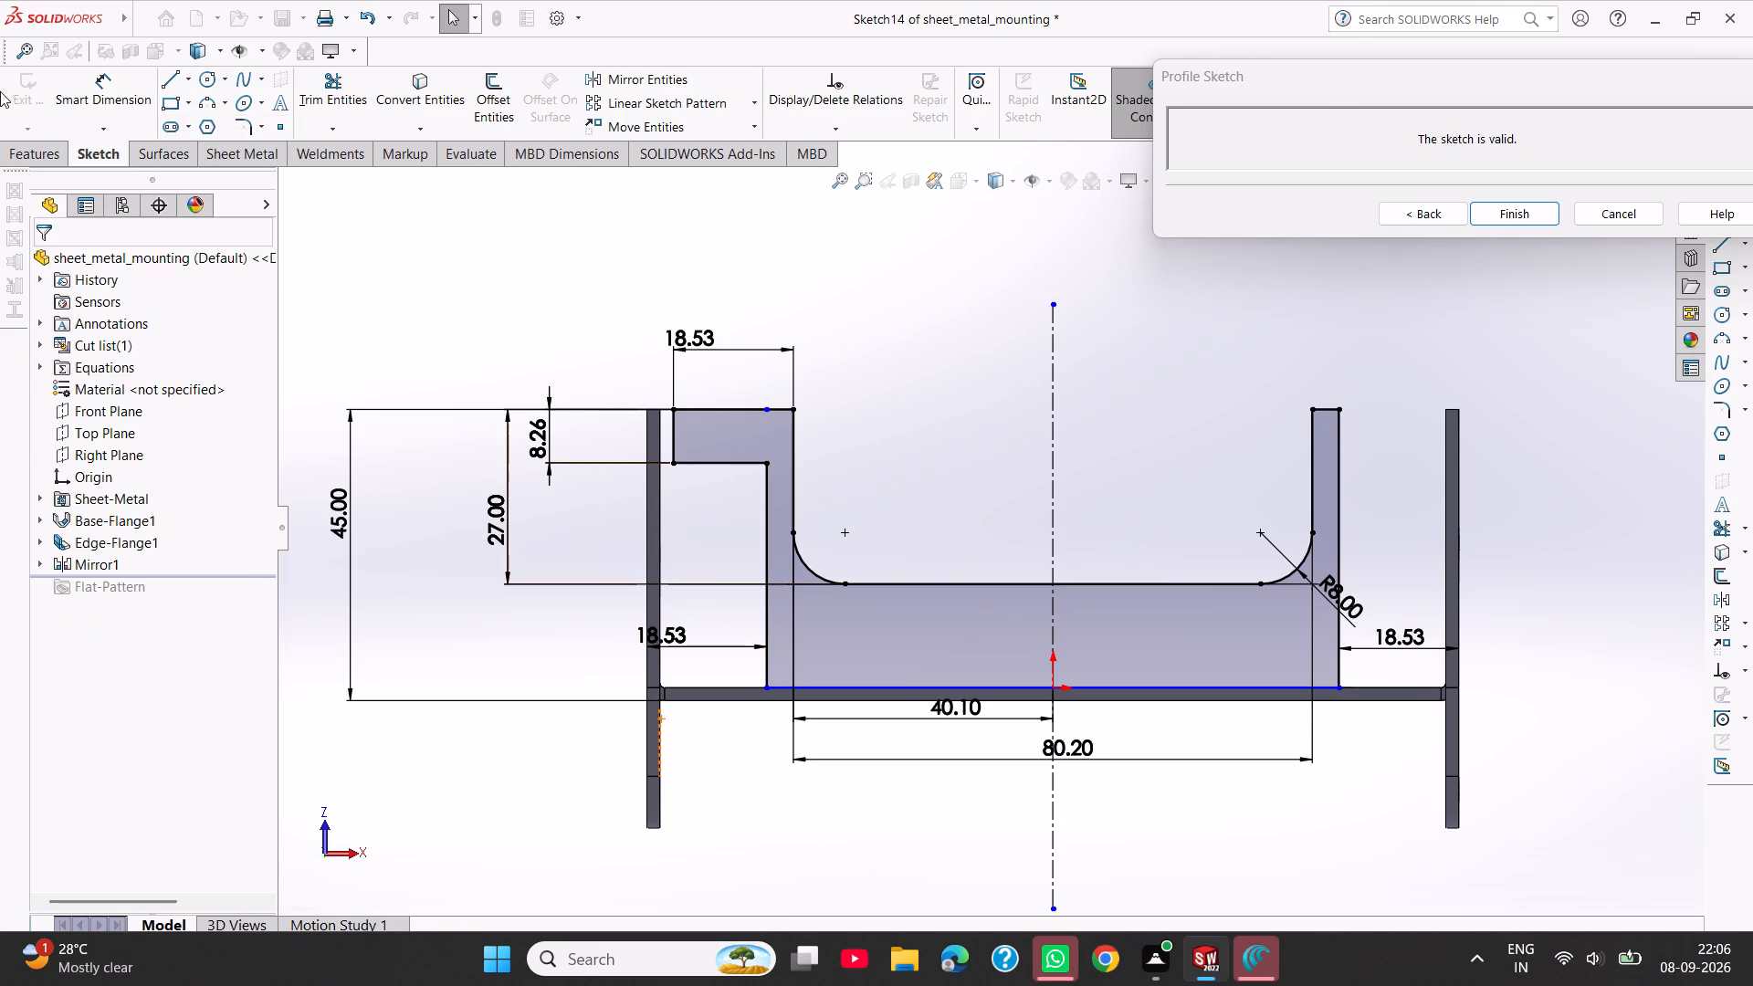
Mirror the left tab's top, outer and bottom lines about the vertical centerline.
click(599, 79)
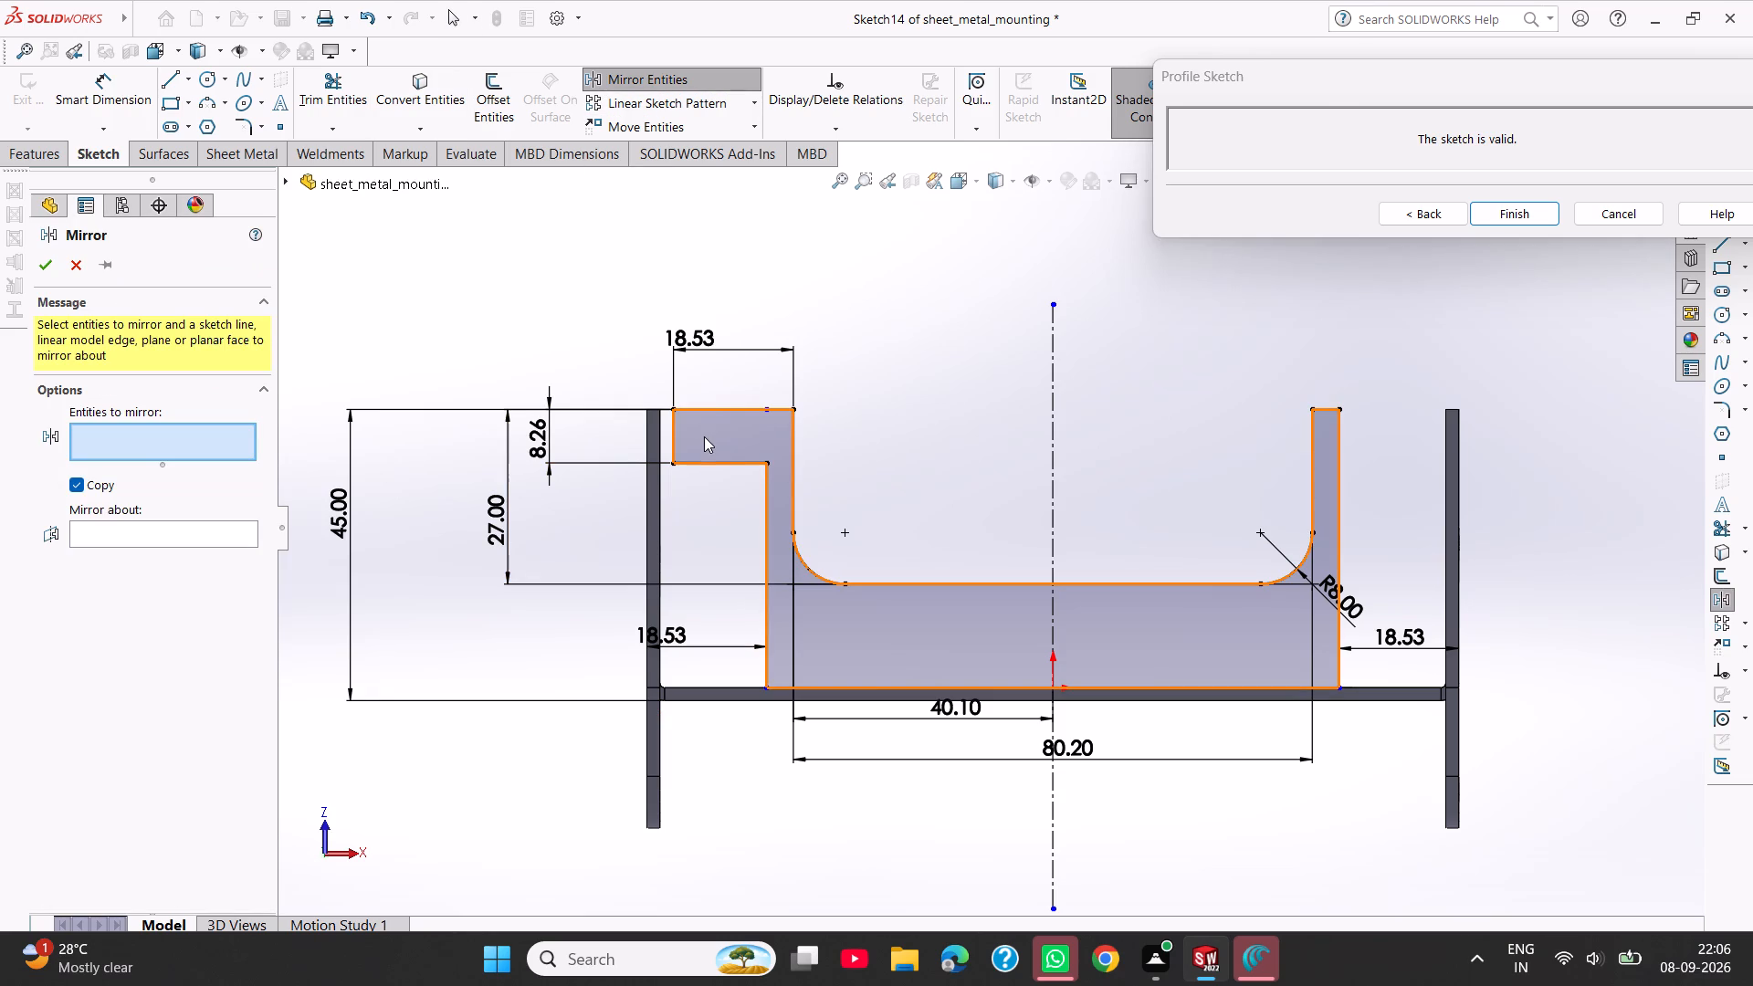
click(699, 411)
click(672, 423)
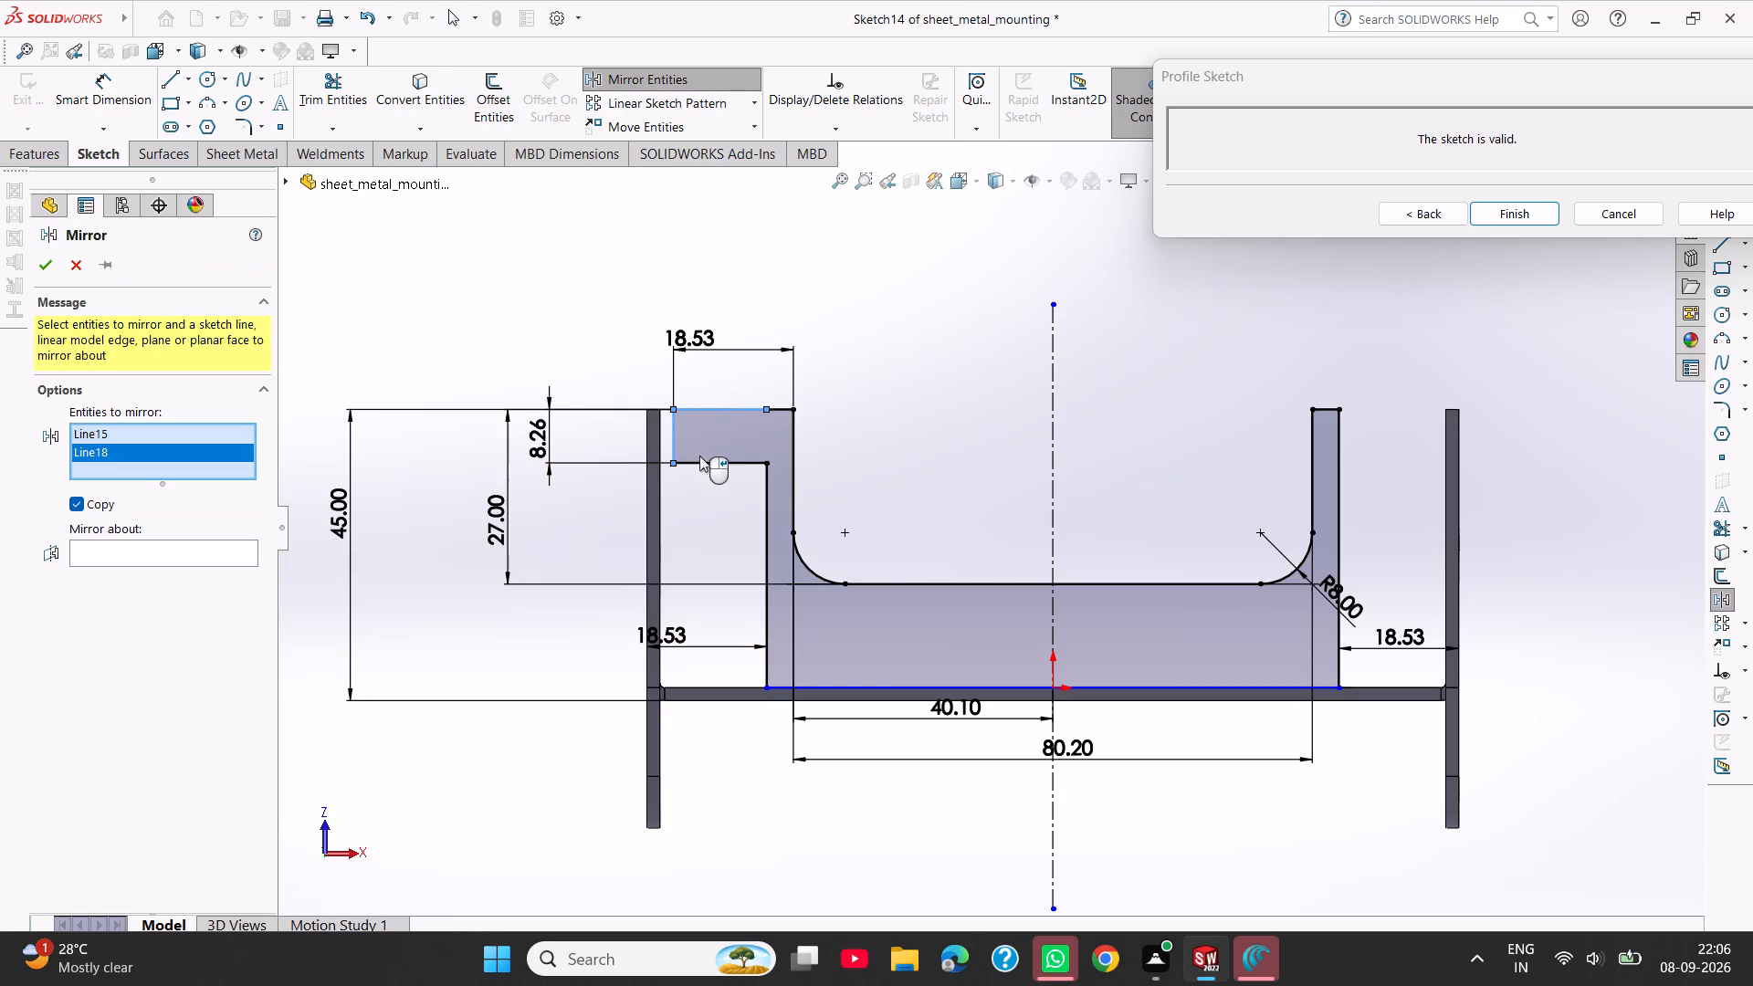
click(708, 460)
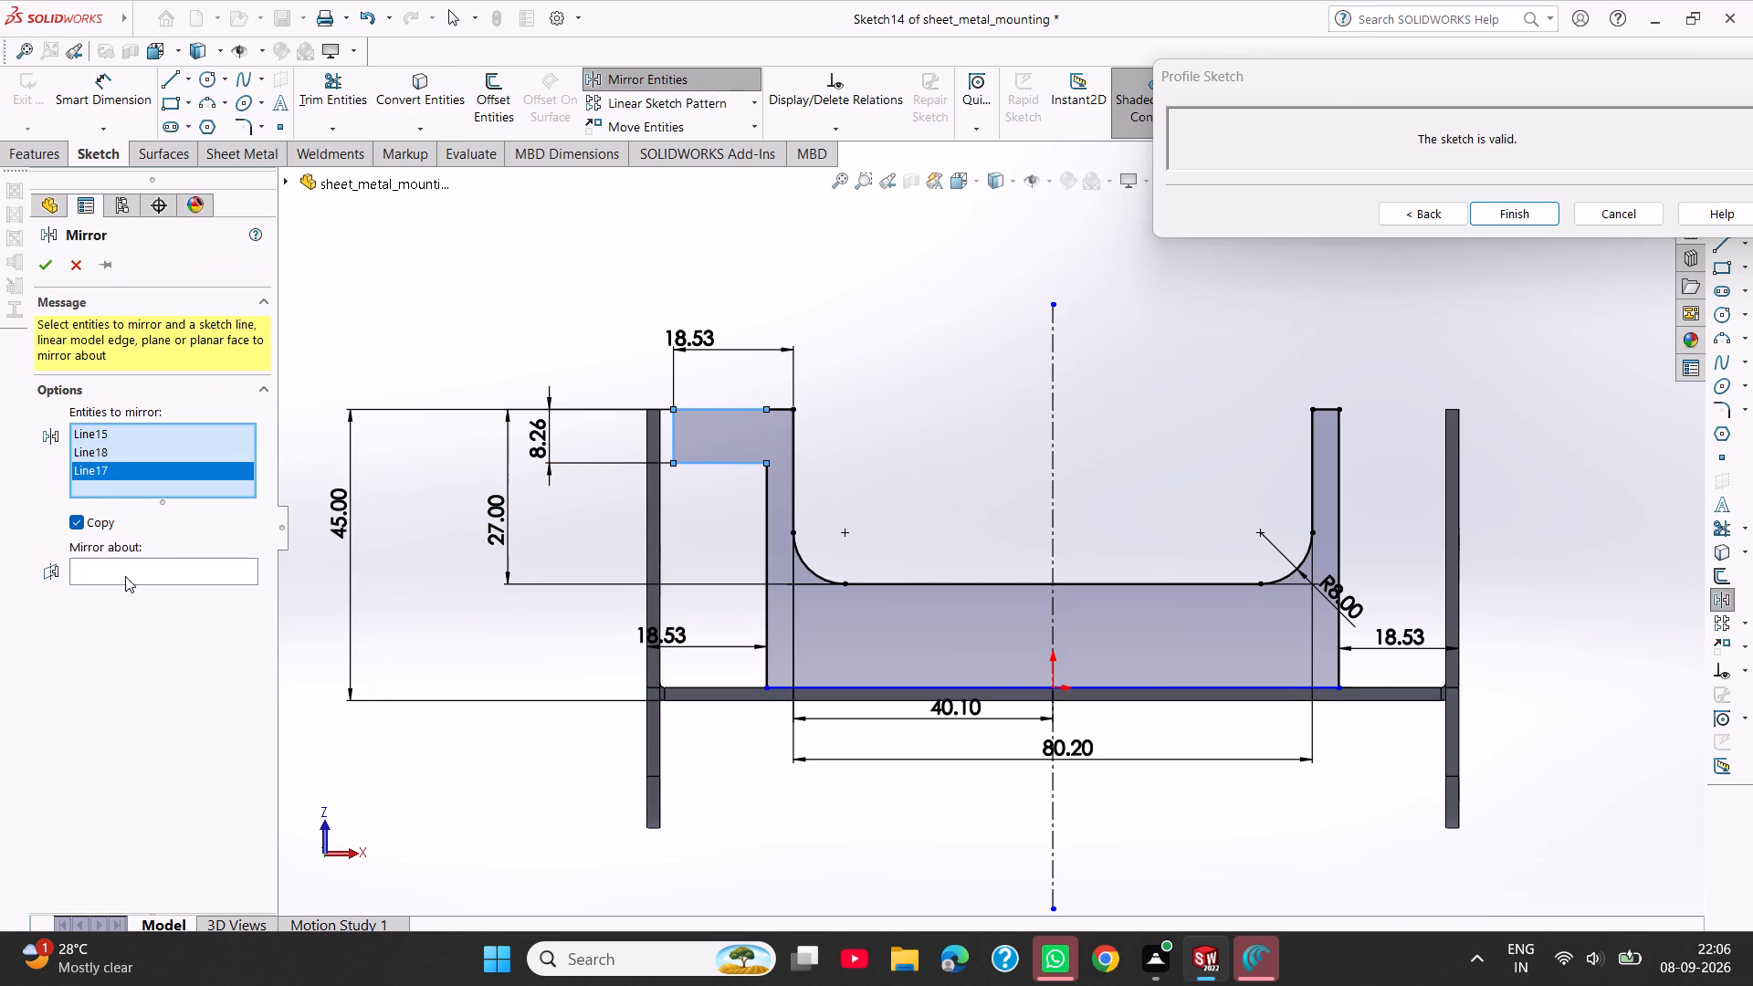
click(125, 577)
click(1049, 394)
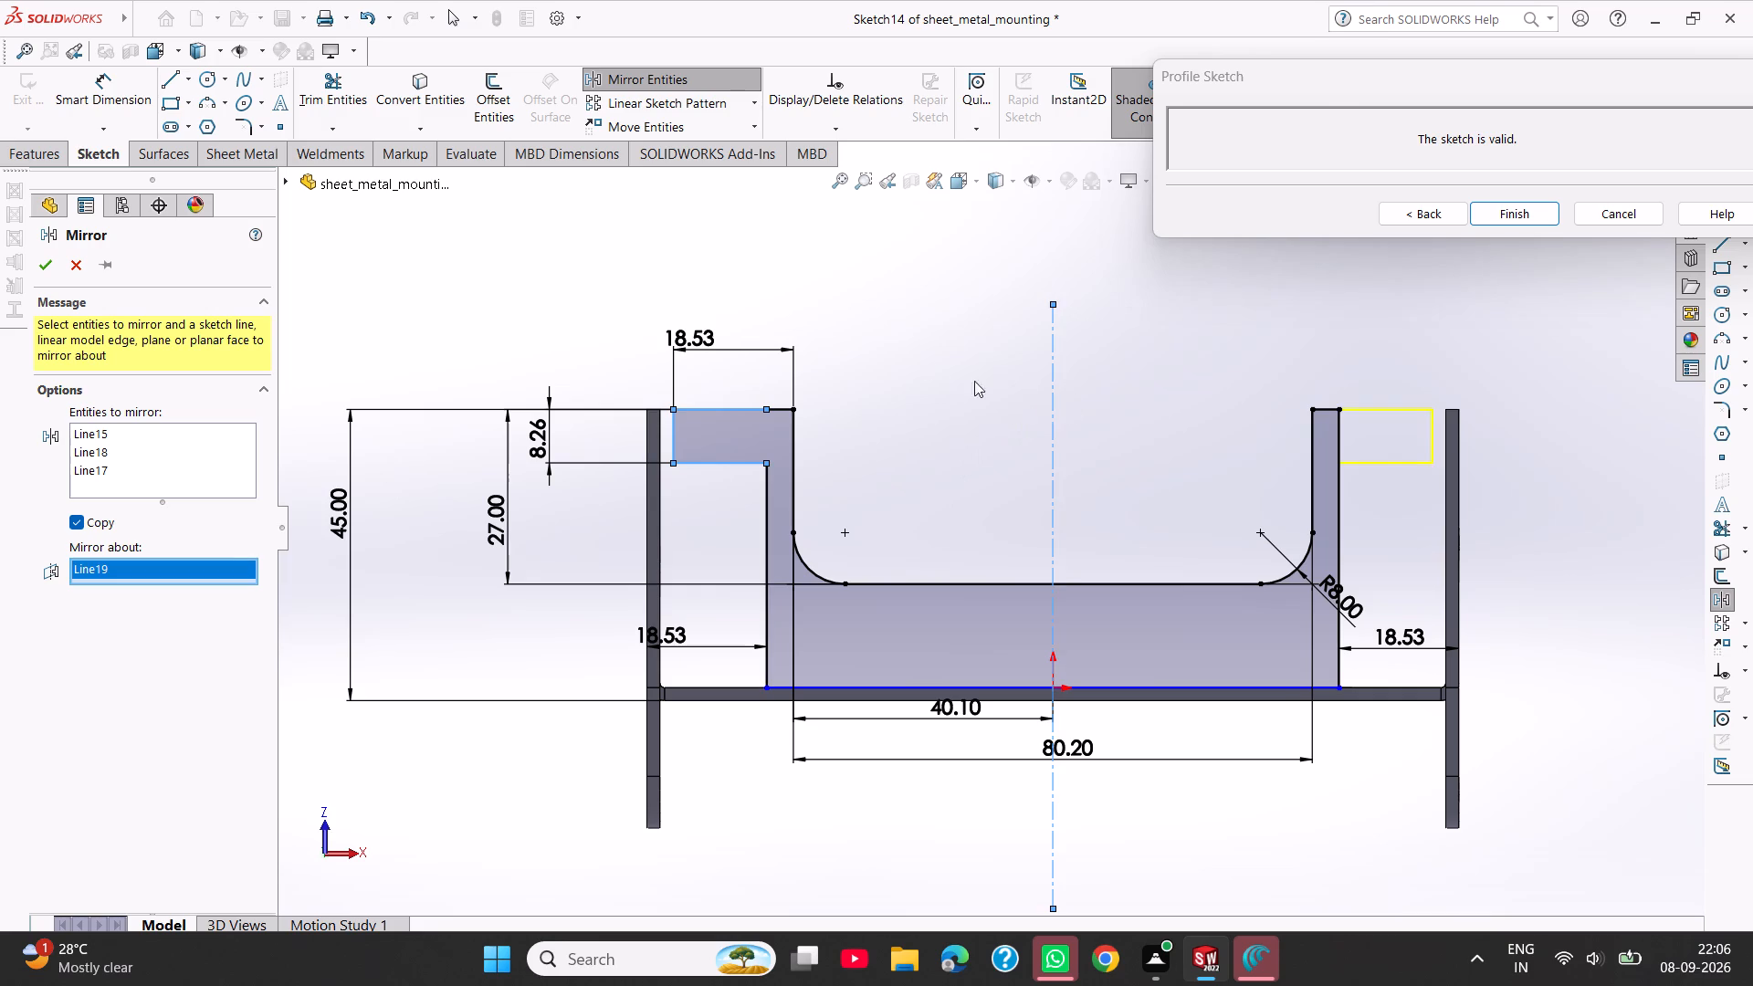
click(42, 260)
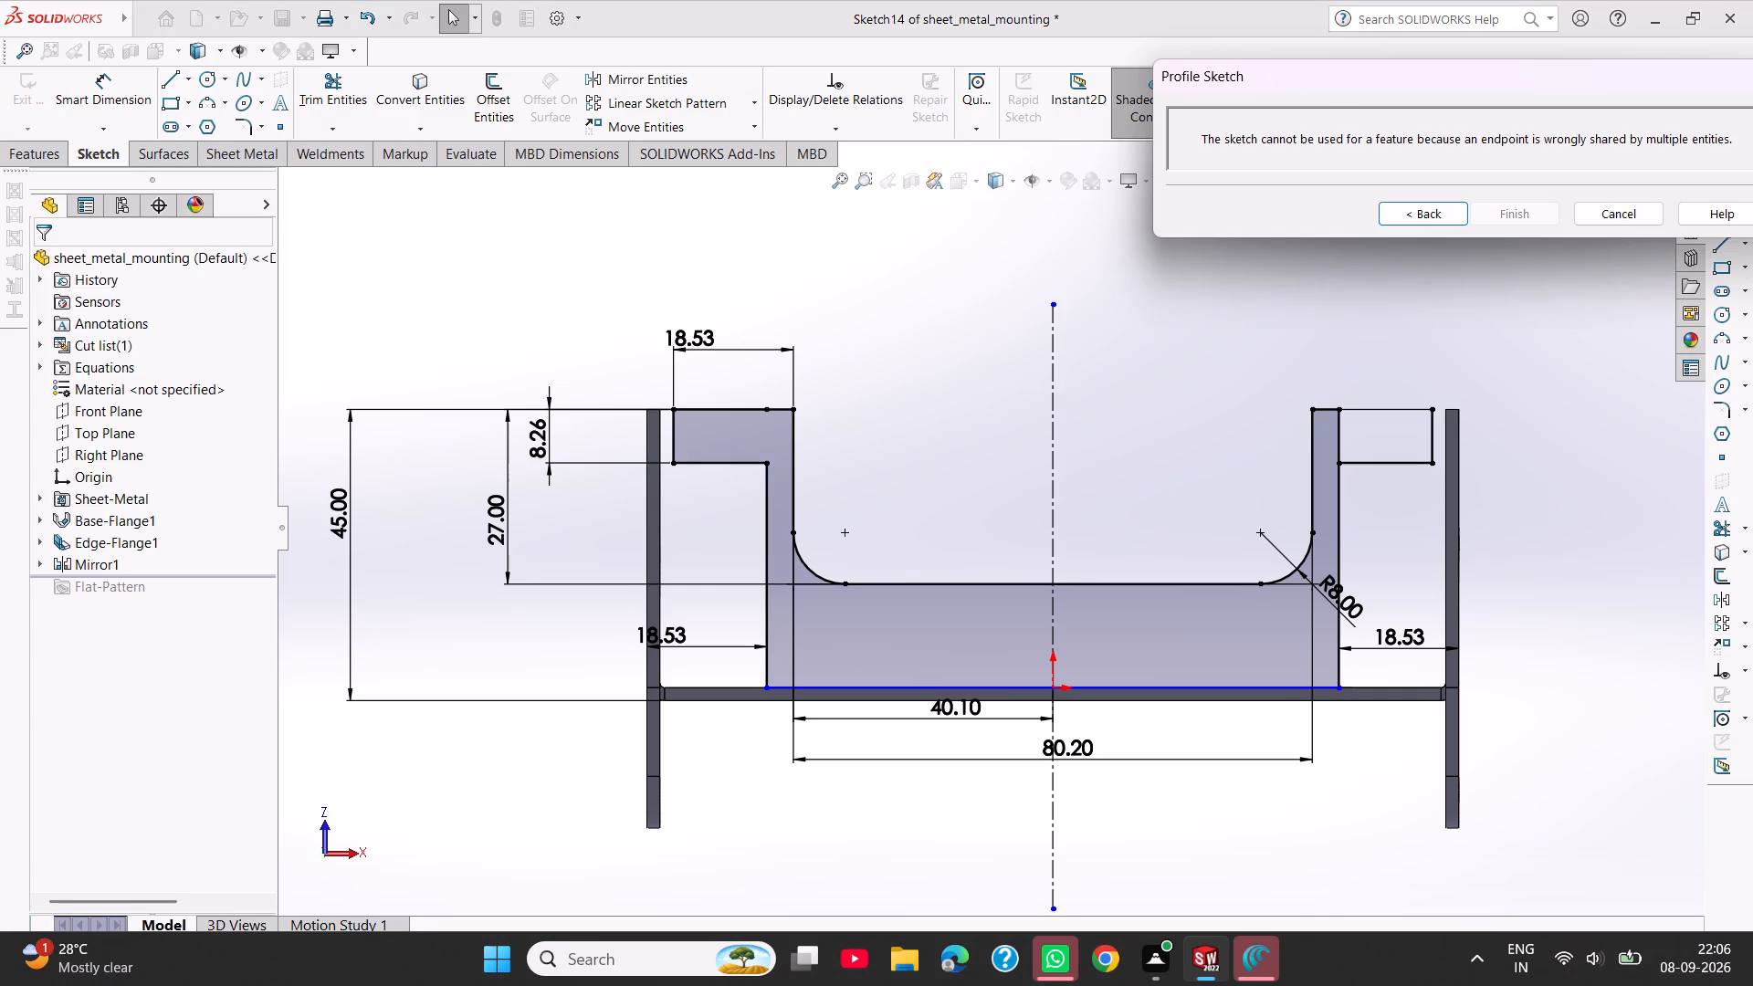
Trim away the vertical line segment between the right arm and the mirrored tab.
click(292, 81)
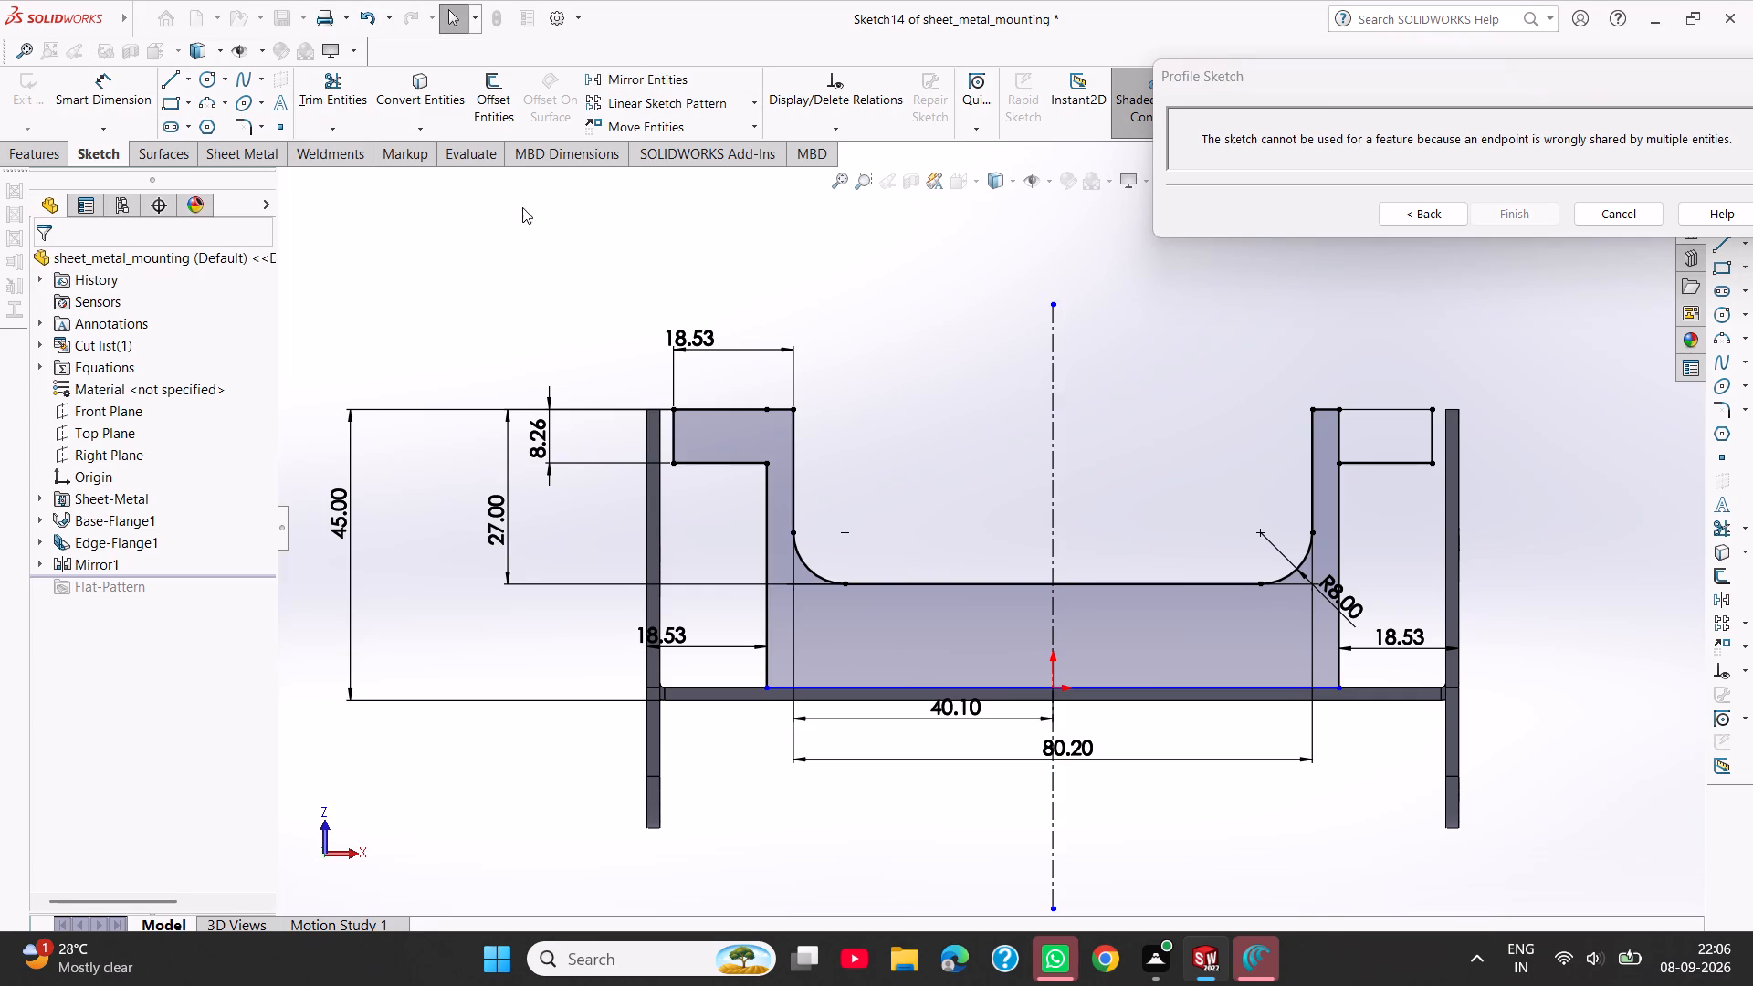
click(359, 110)
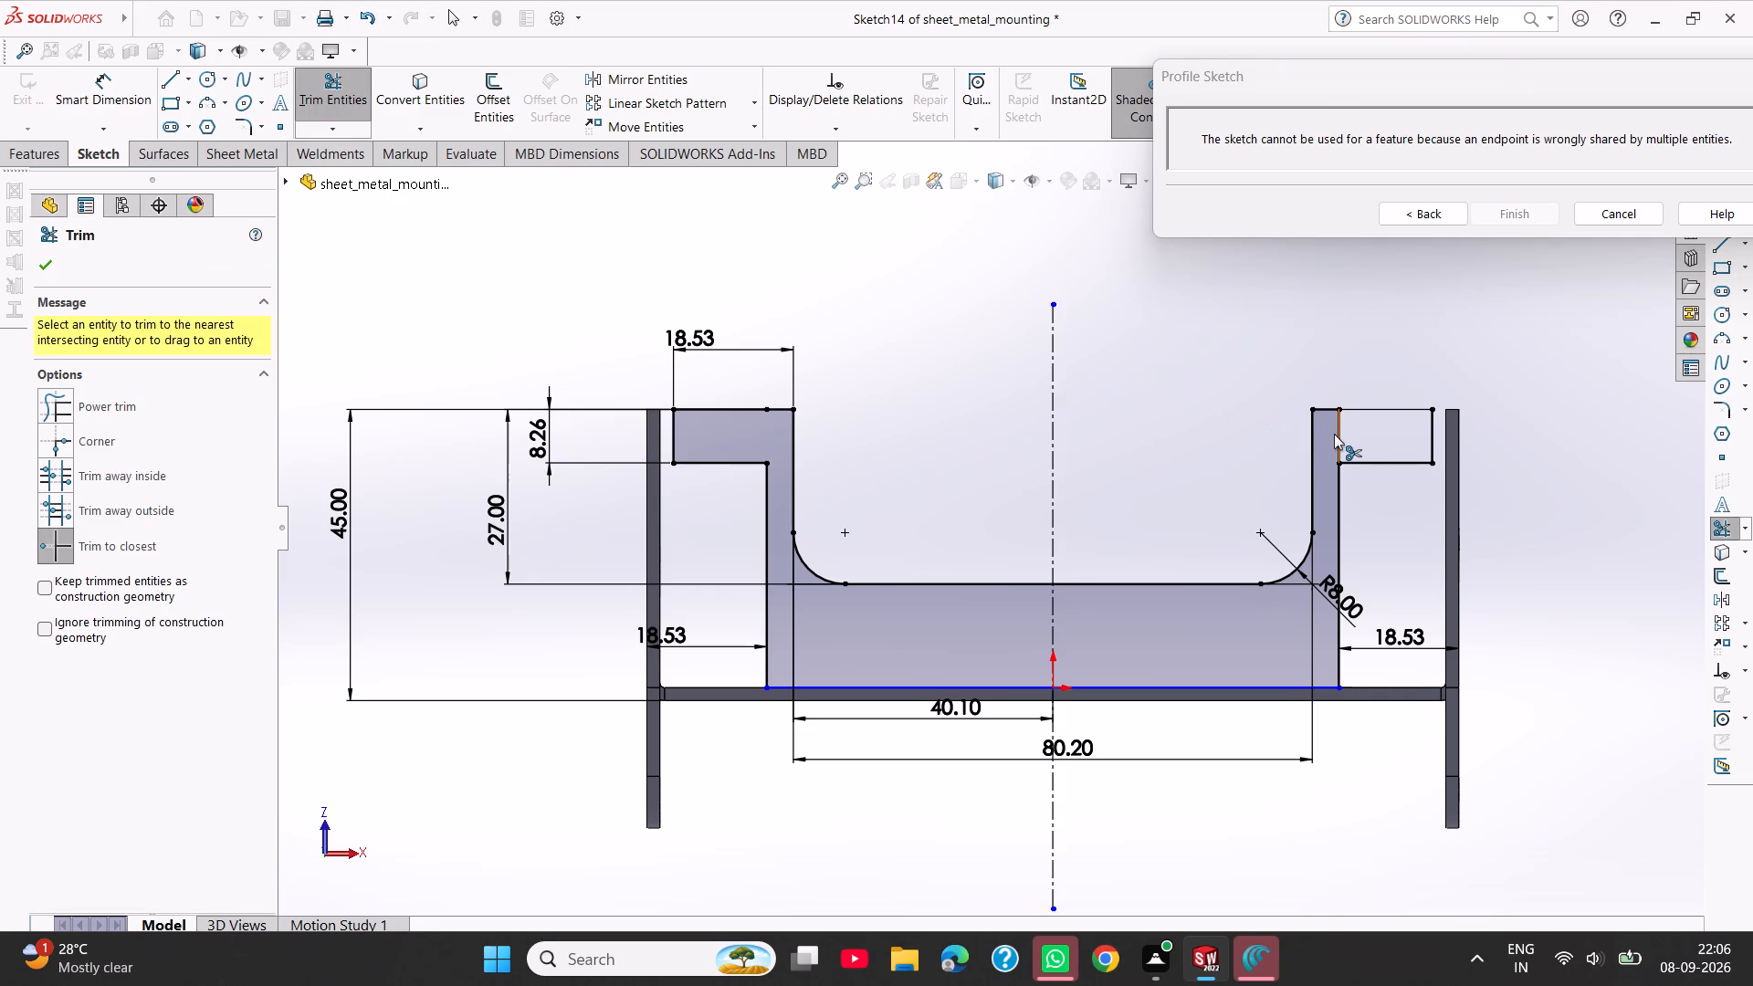
click(1334, 434)
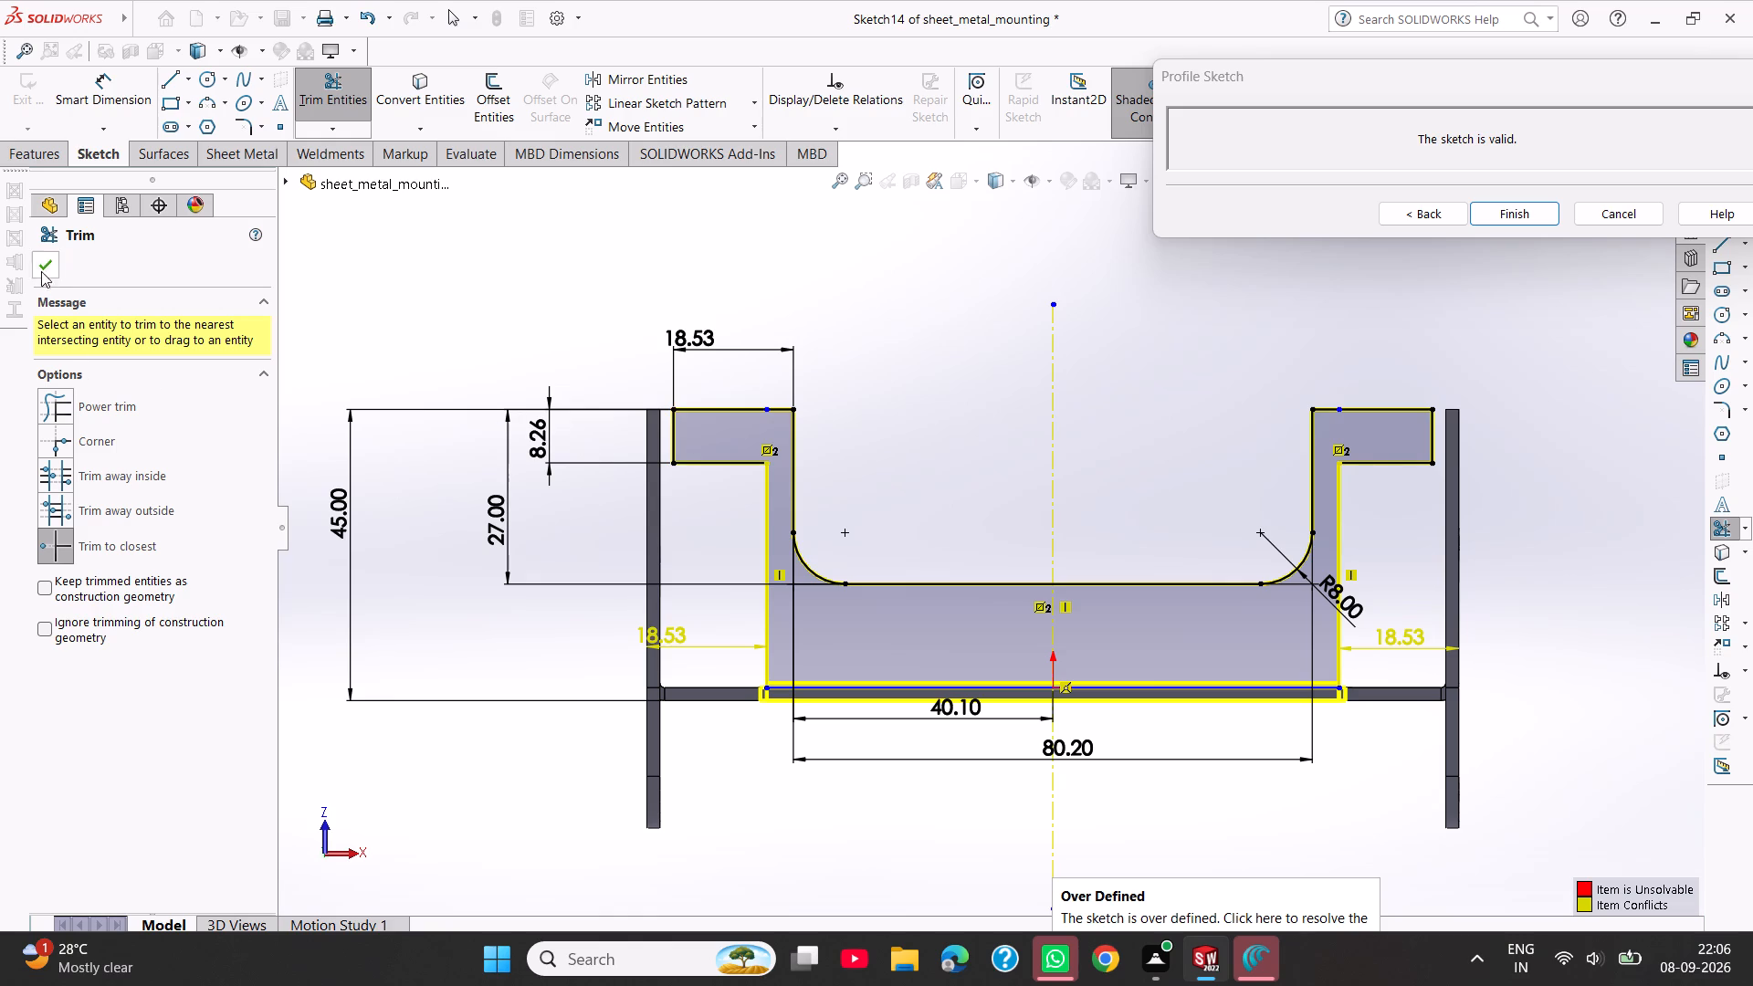
click(37, 254)
Apply 2 mm sketch fillets to the corners where the undersides of both tabs meet the arms' outer lines.
scroll(1116, 439, up, 2)
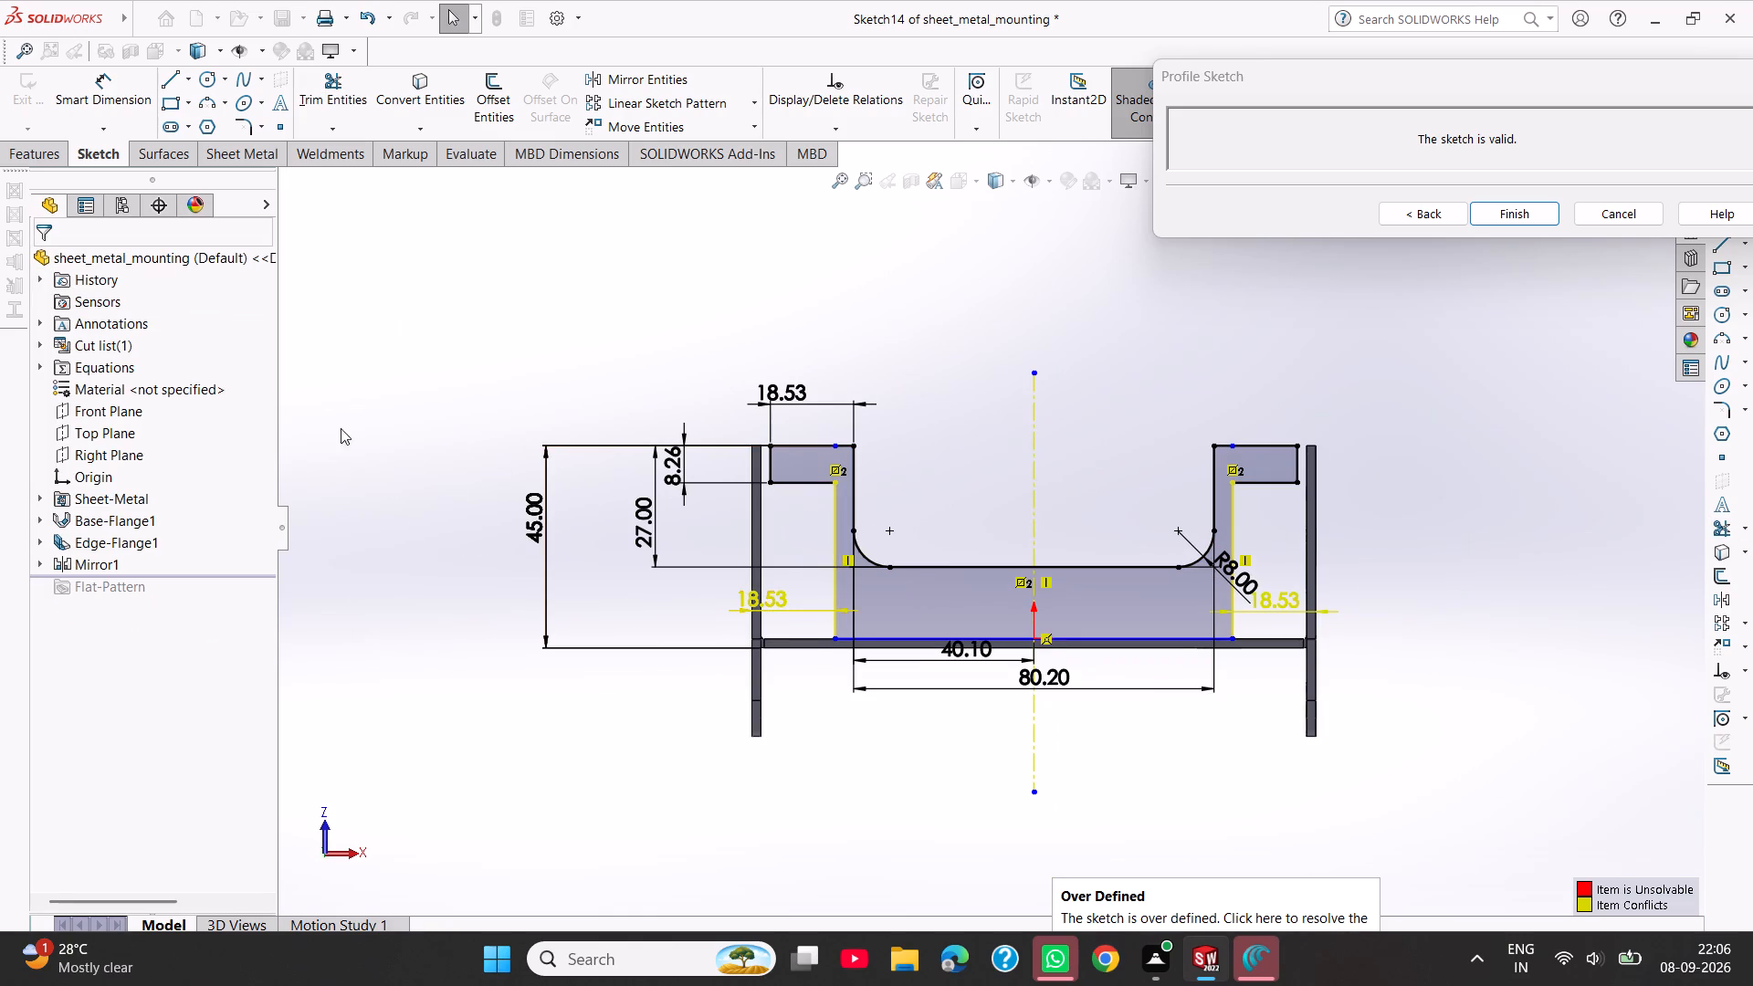
click(243, 131)
scroll(880, 514, down, 2)
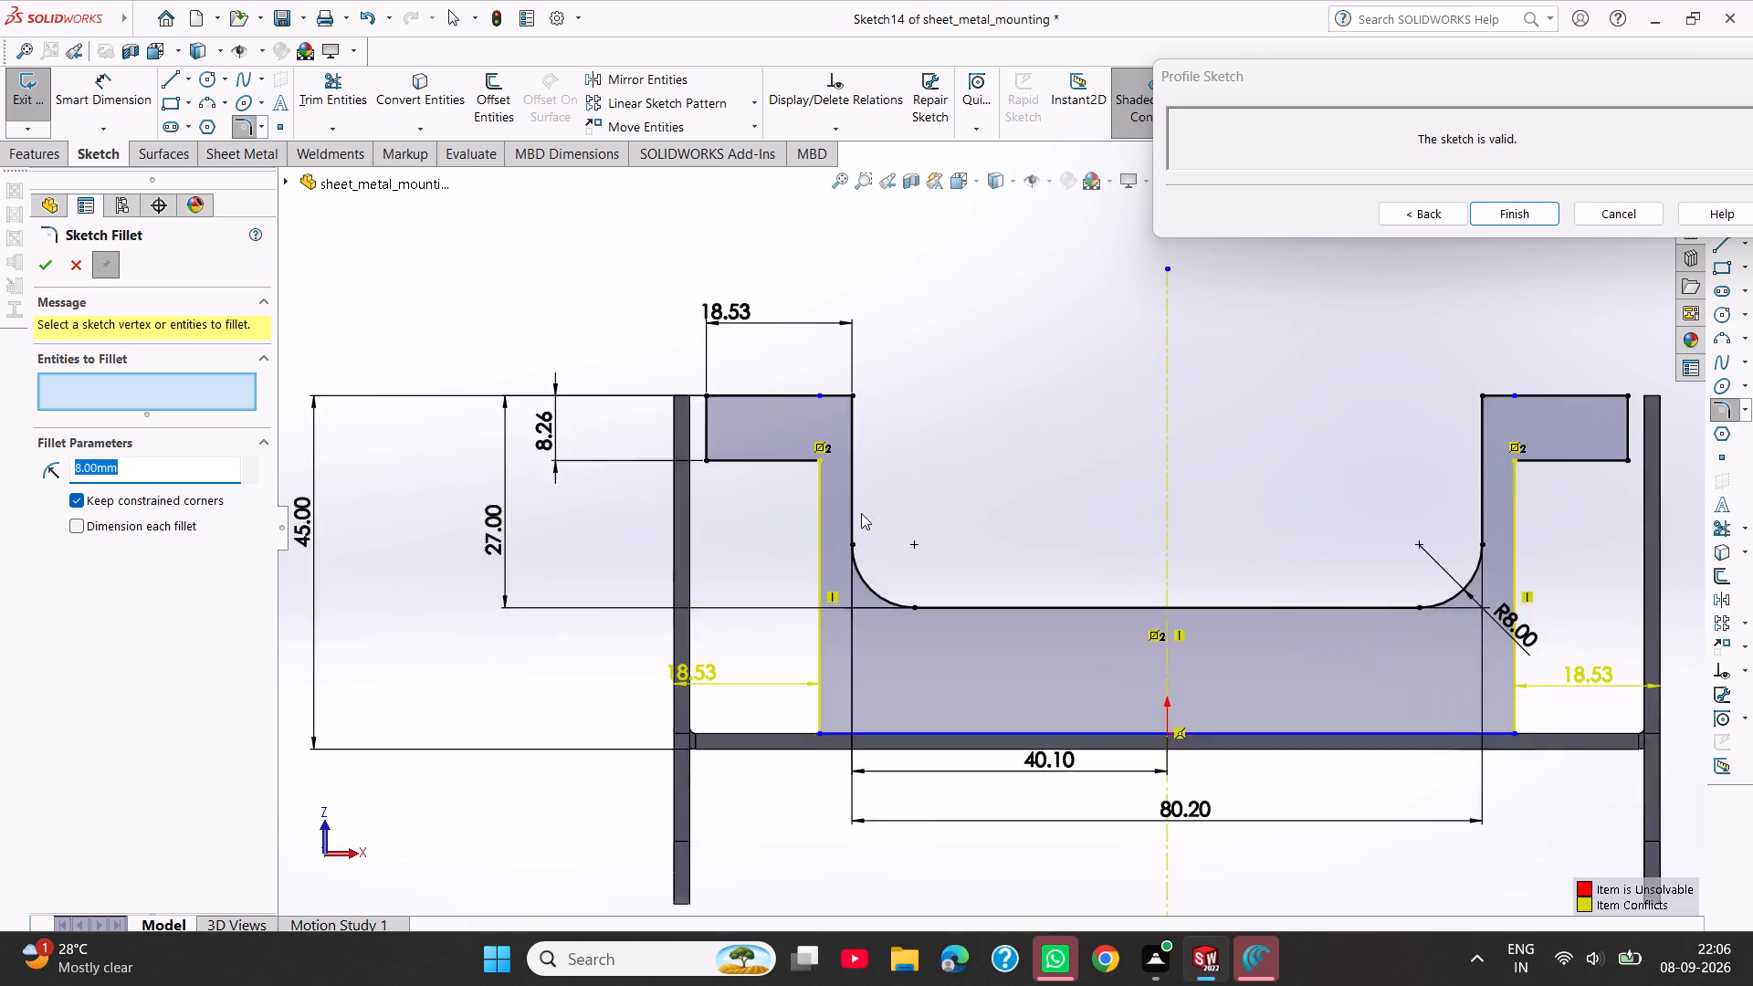
scroll(861, 513, down, 2)
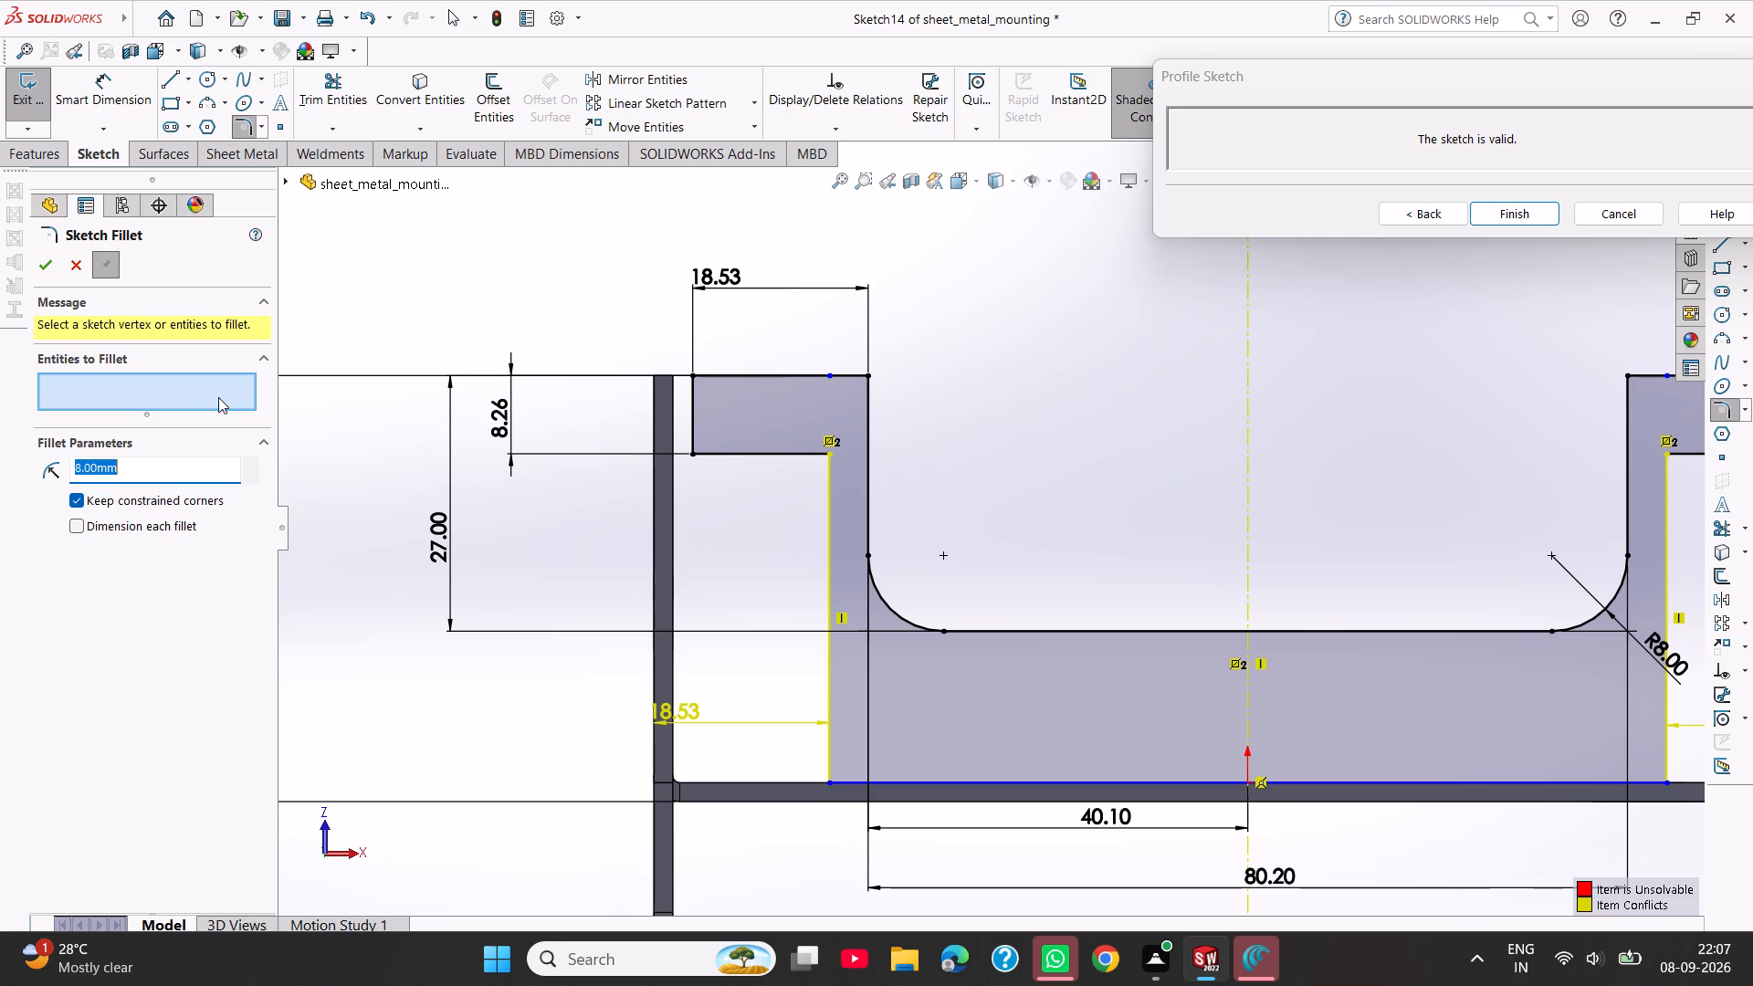
key(2)
key(Return)
click(832, 456)
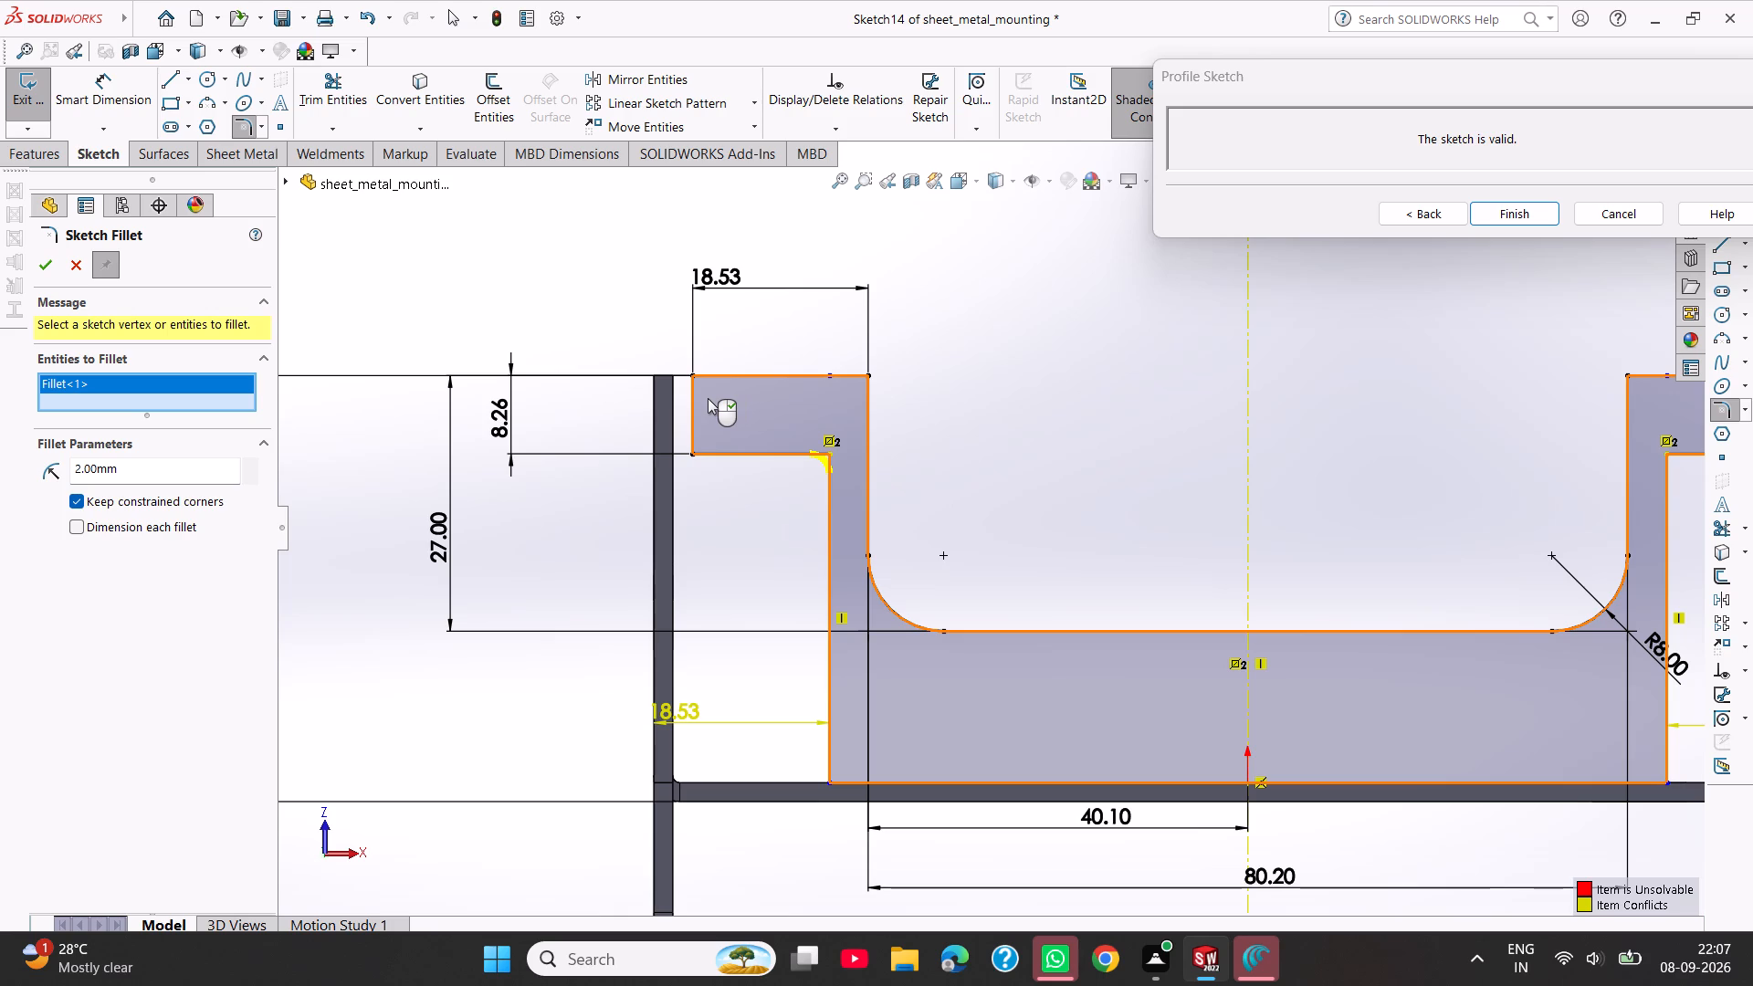
scroll(1654, 483, up, 2)
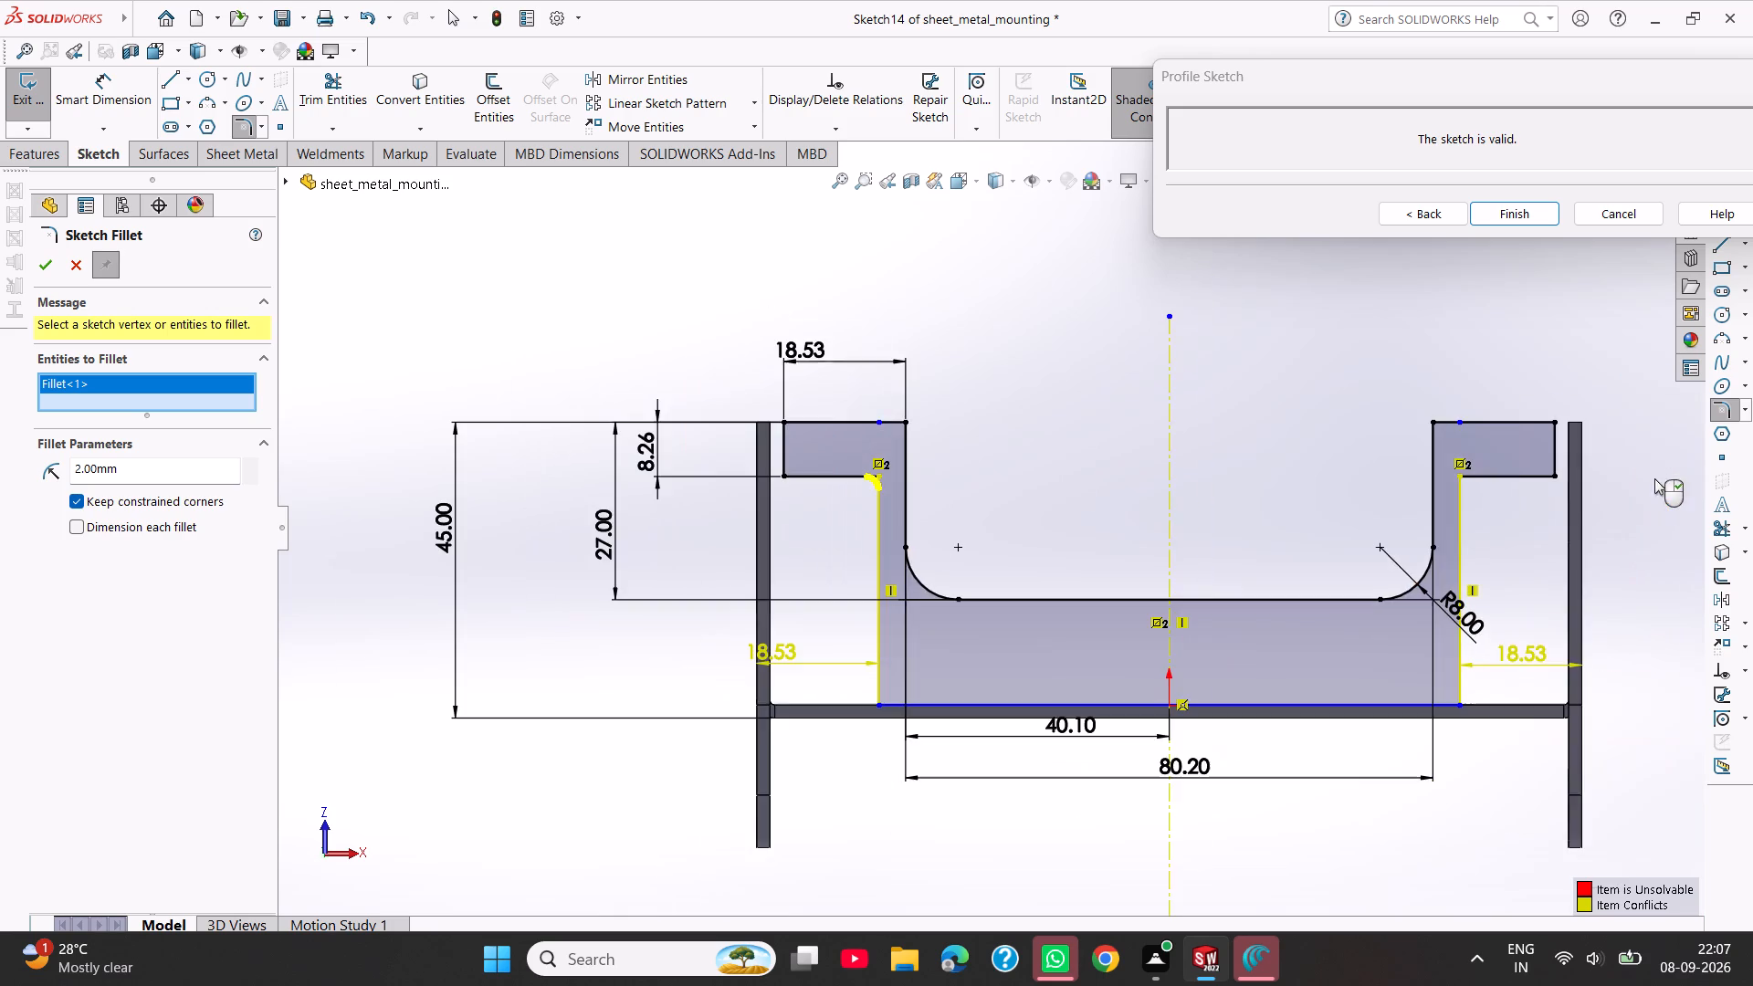
scroll(1493, 467, down, 4)
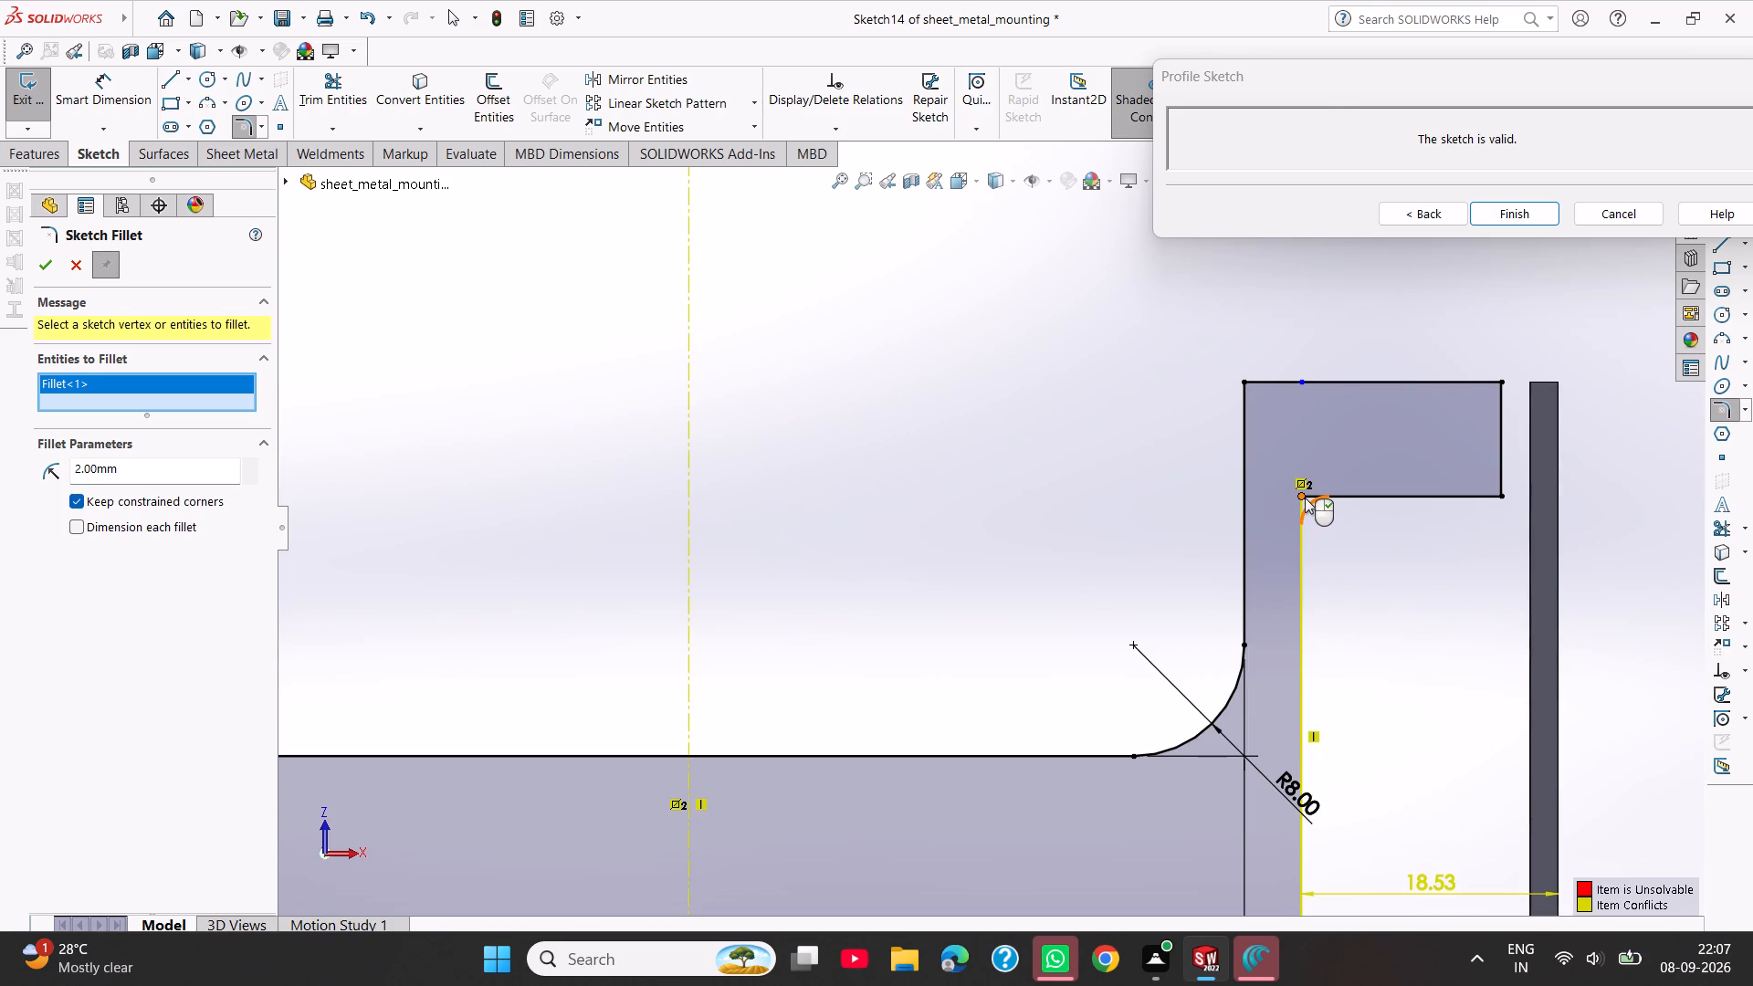
click(1305, 498)
click(47, 266)
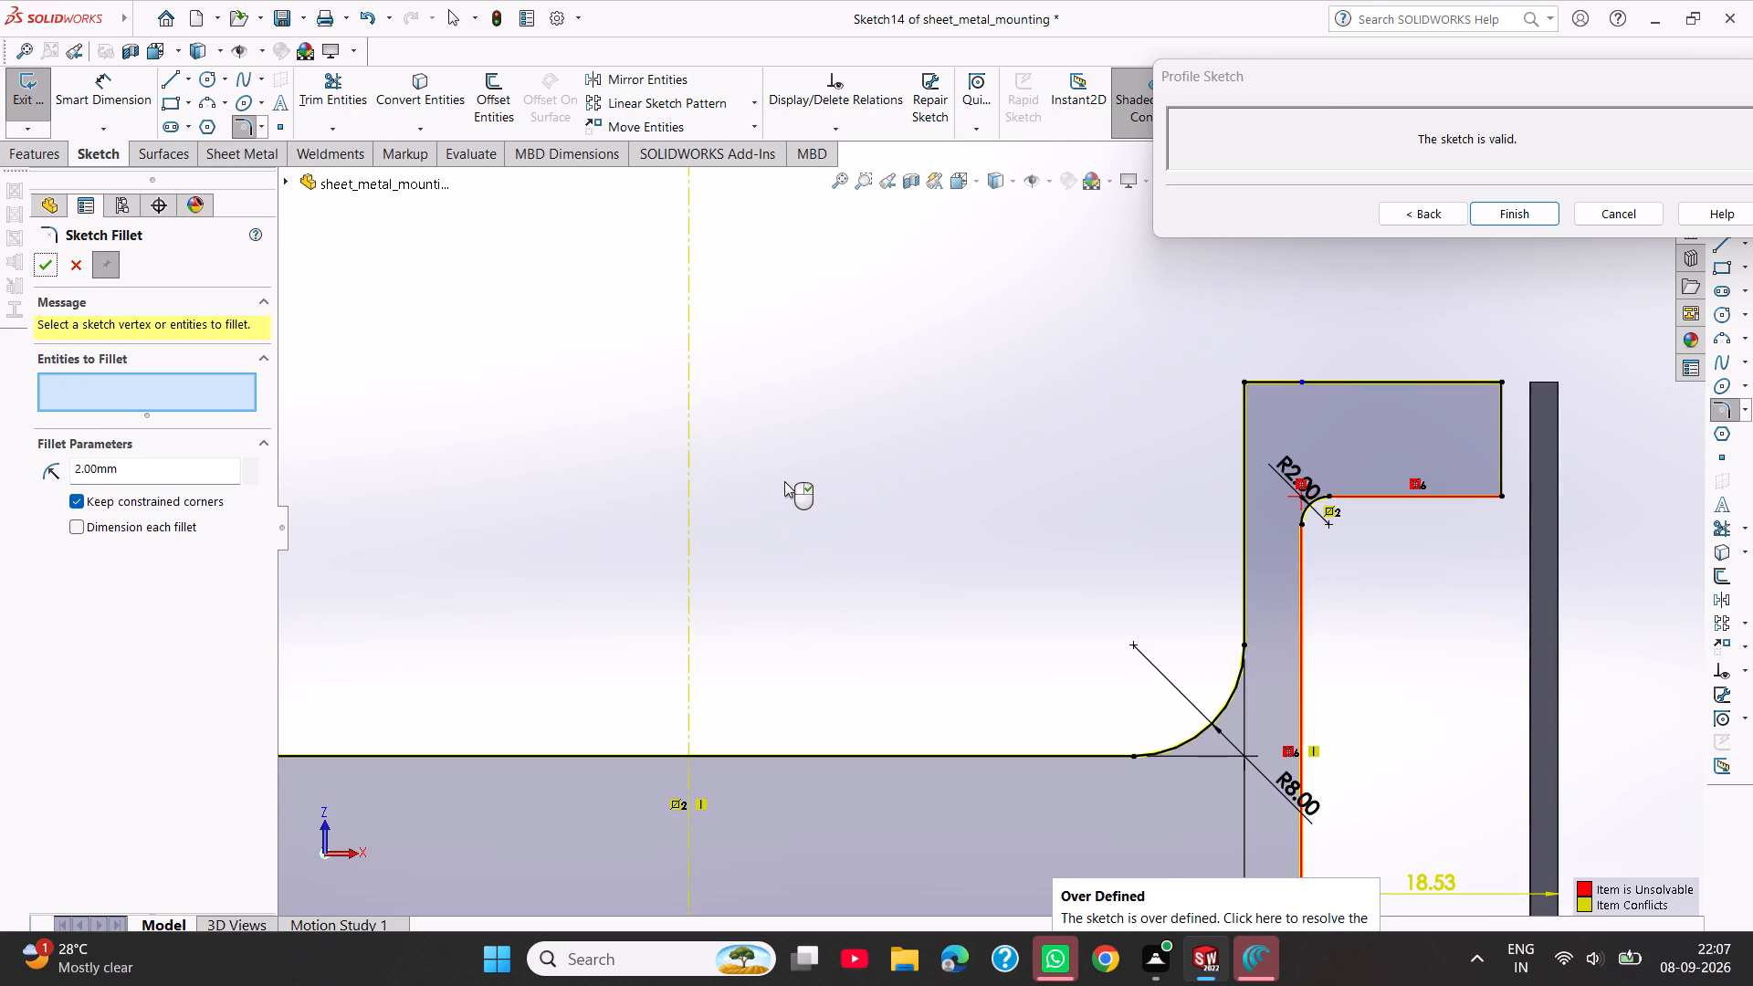
scroll(785, 481, up, 5)
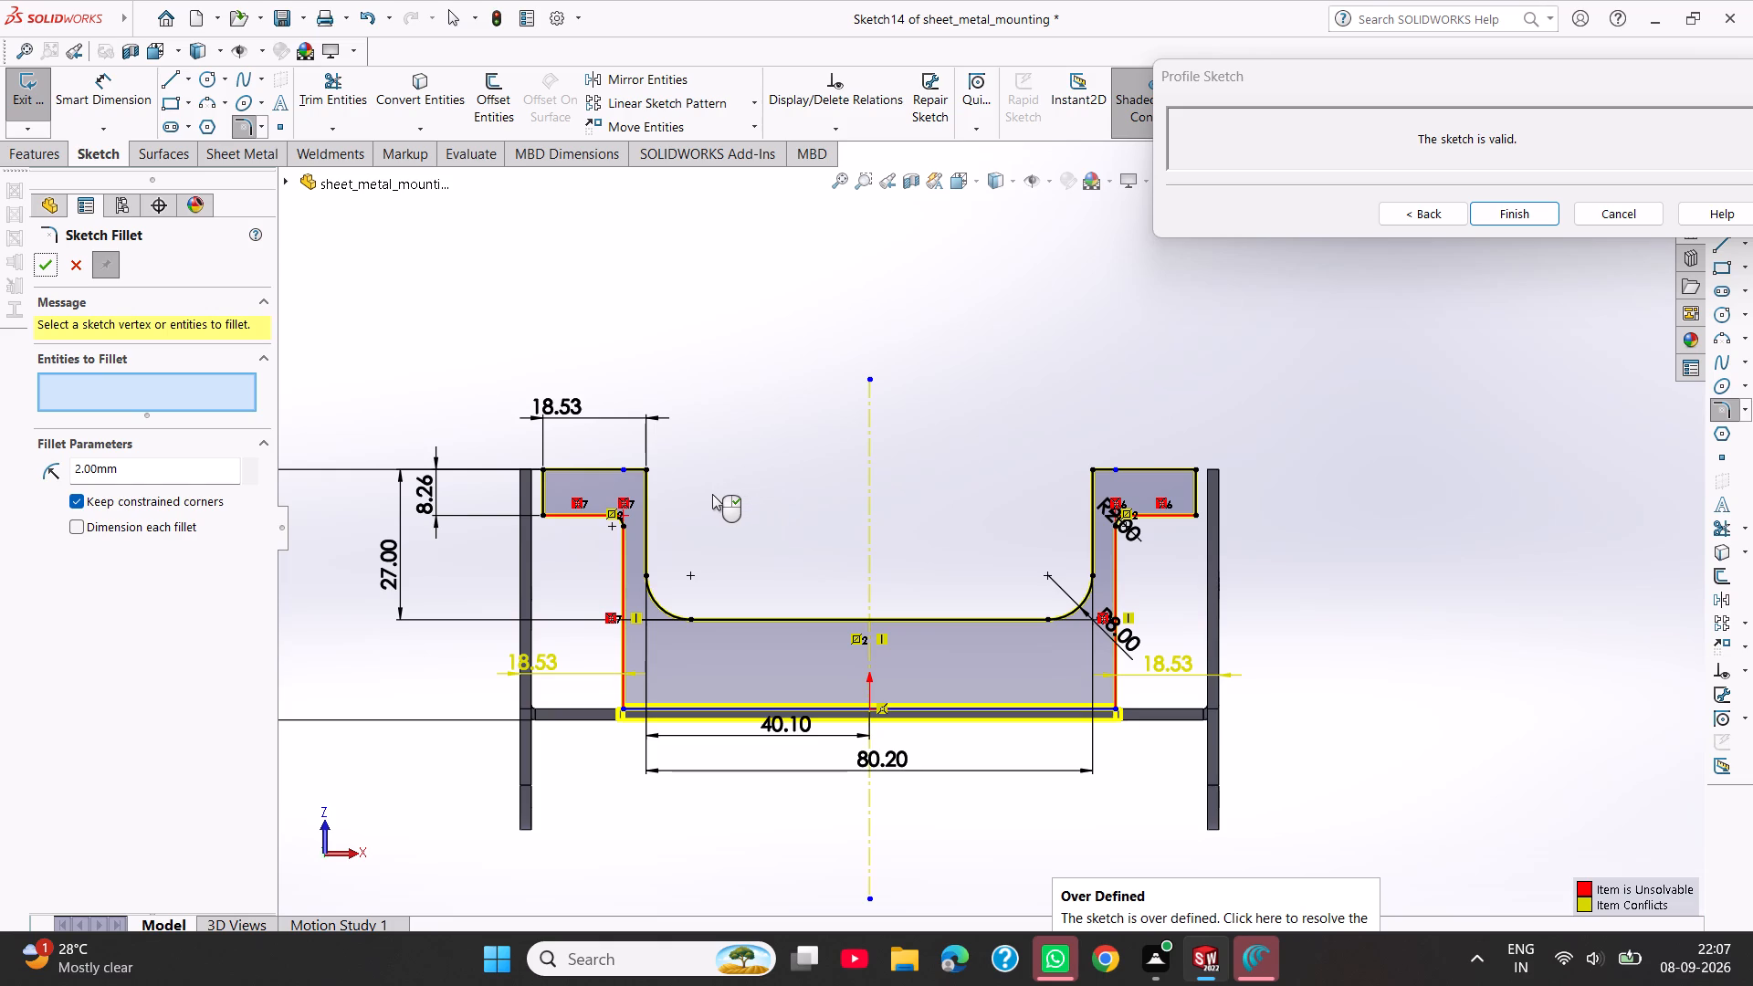
click(50, 267)
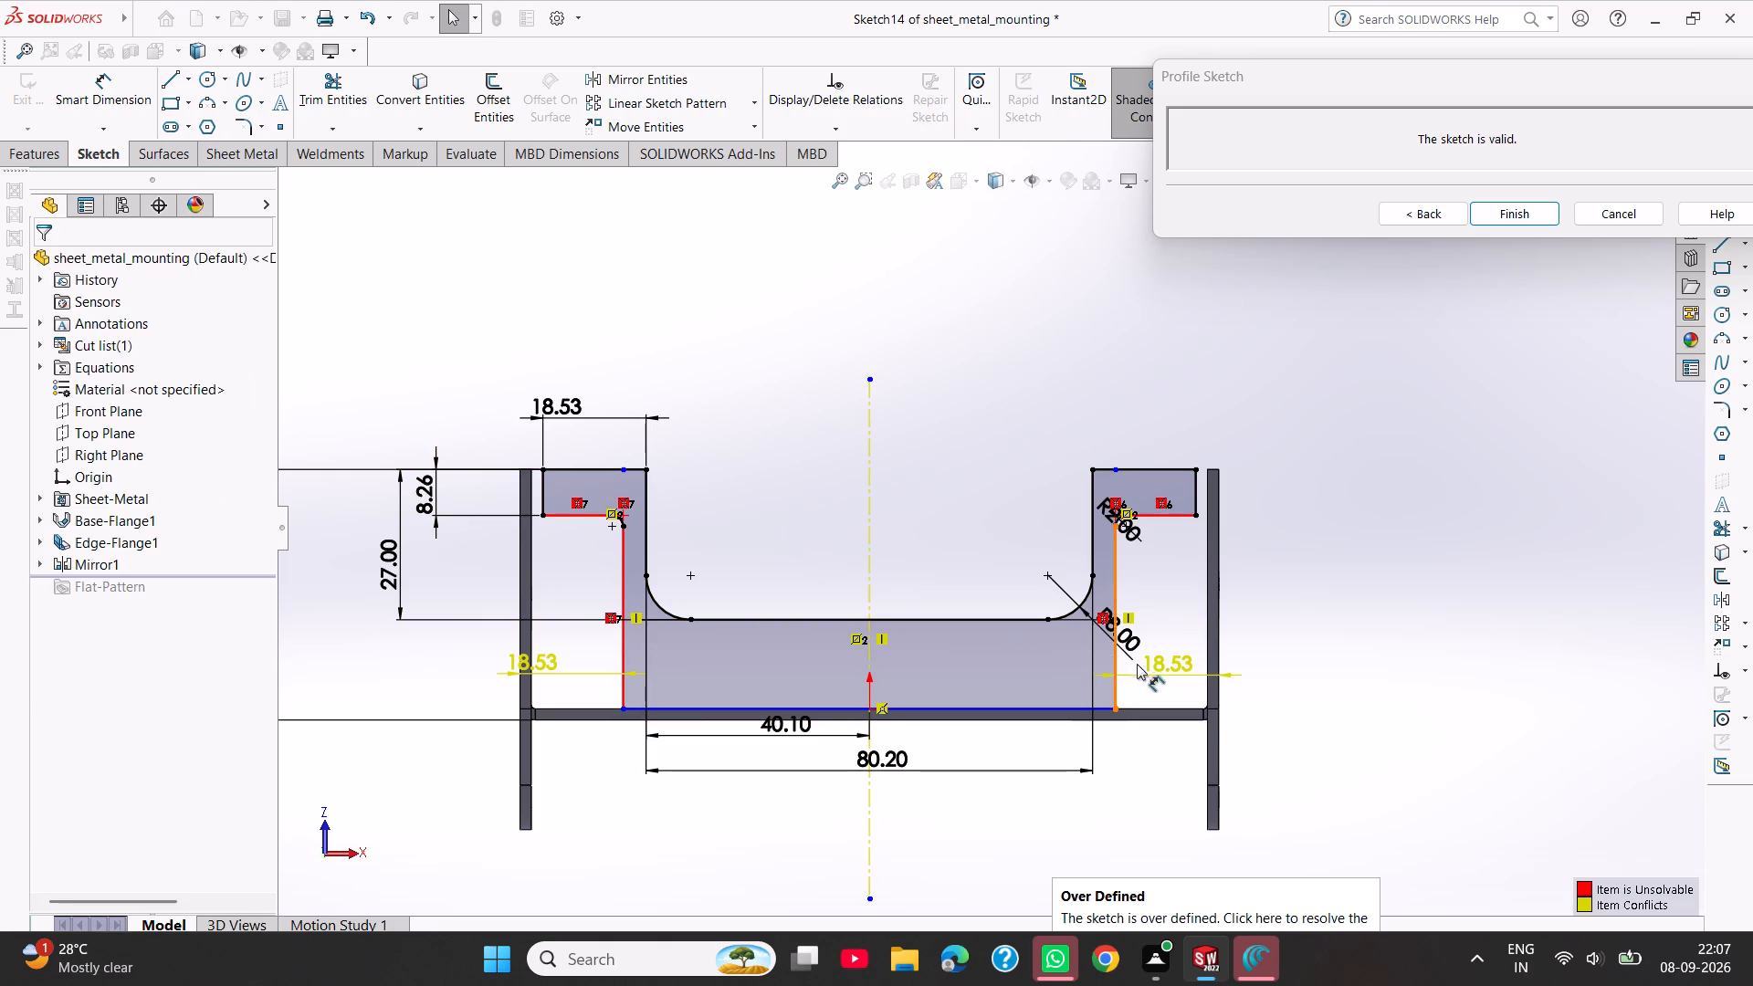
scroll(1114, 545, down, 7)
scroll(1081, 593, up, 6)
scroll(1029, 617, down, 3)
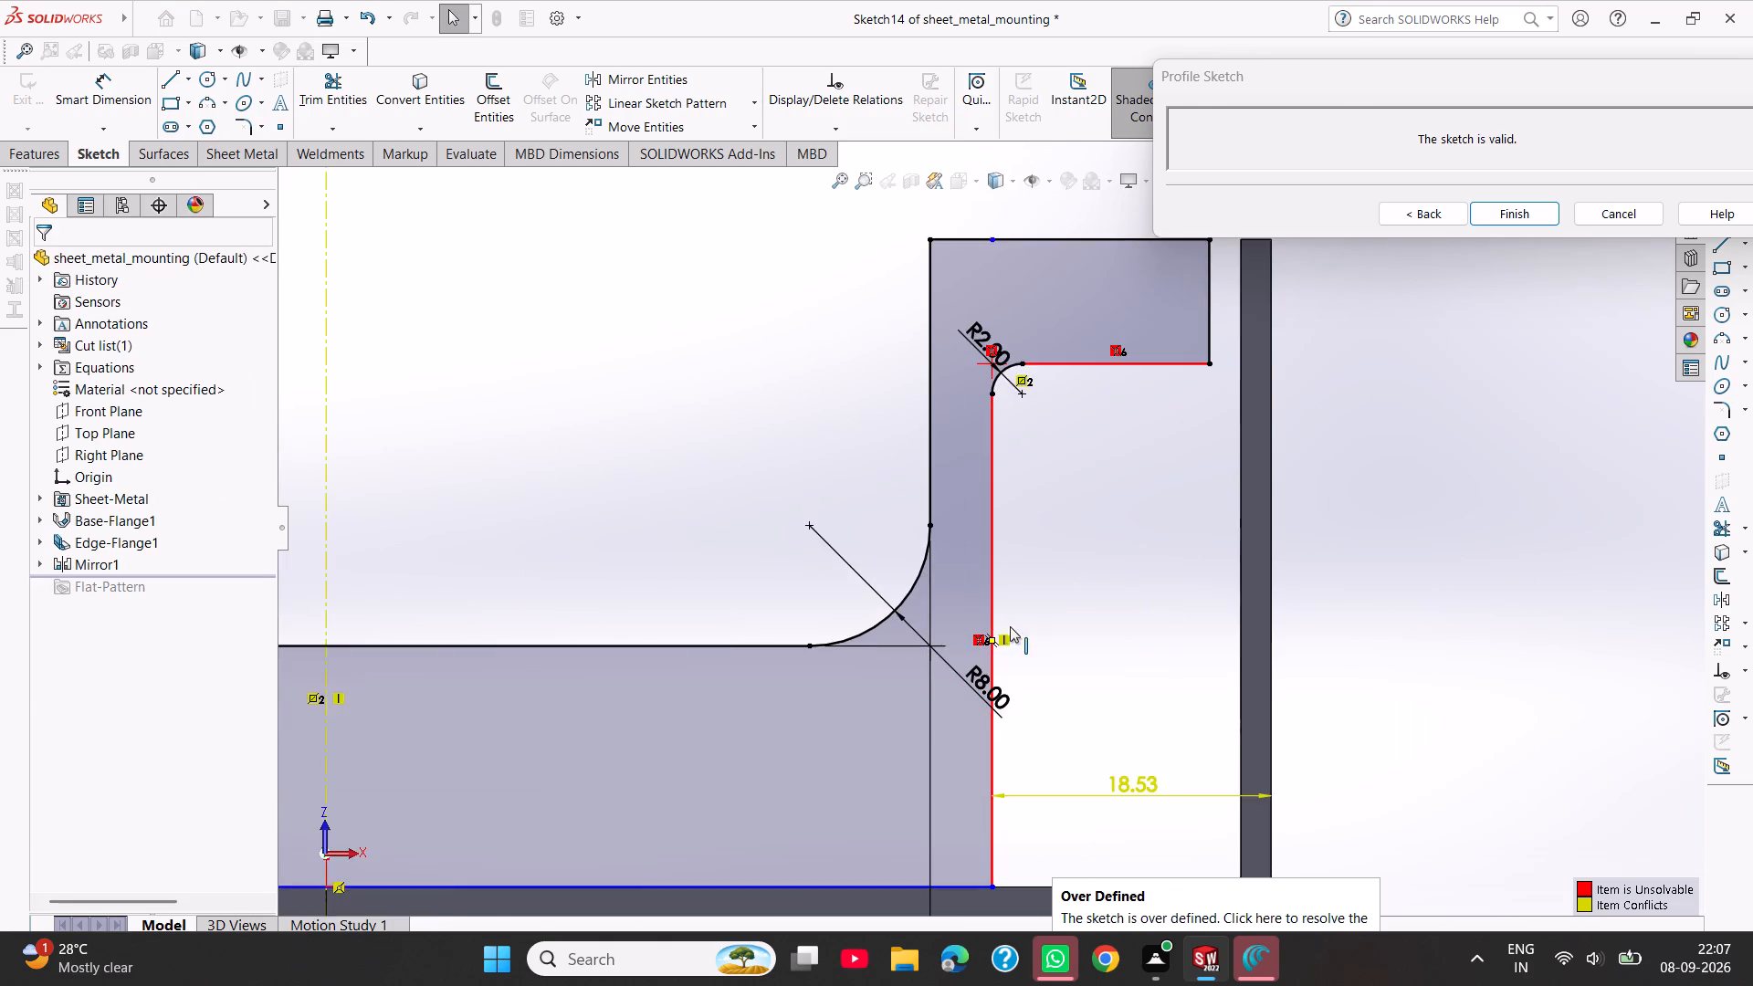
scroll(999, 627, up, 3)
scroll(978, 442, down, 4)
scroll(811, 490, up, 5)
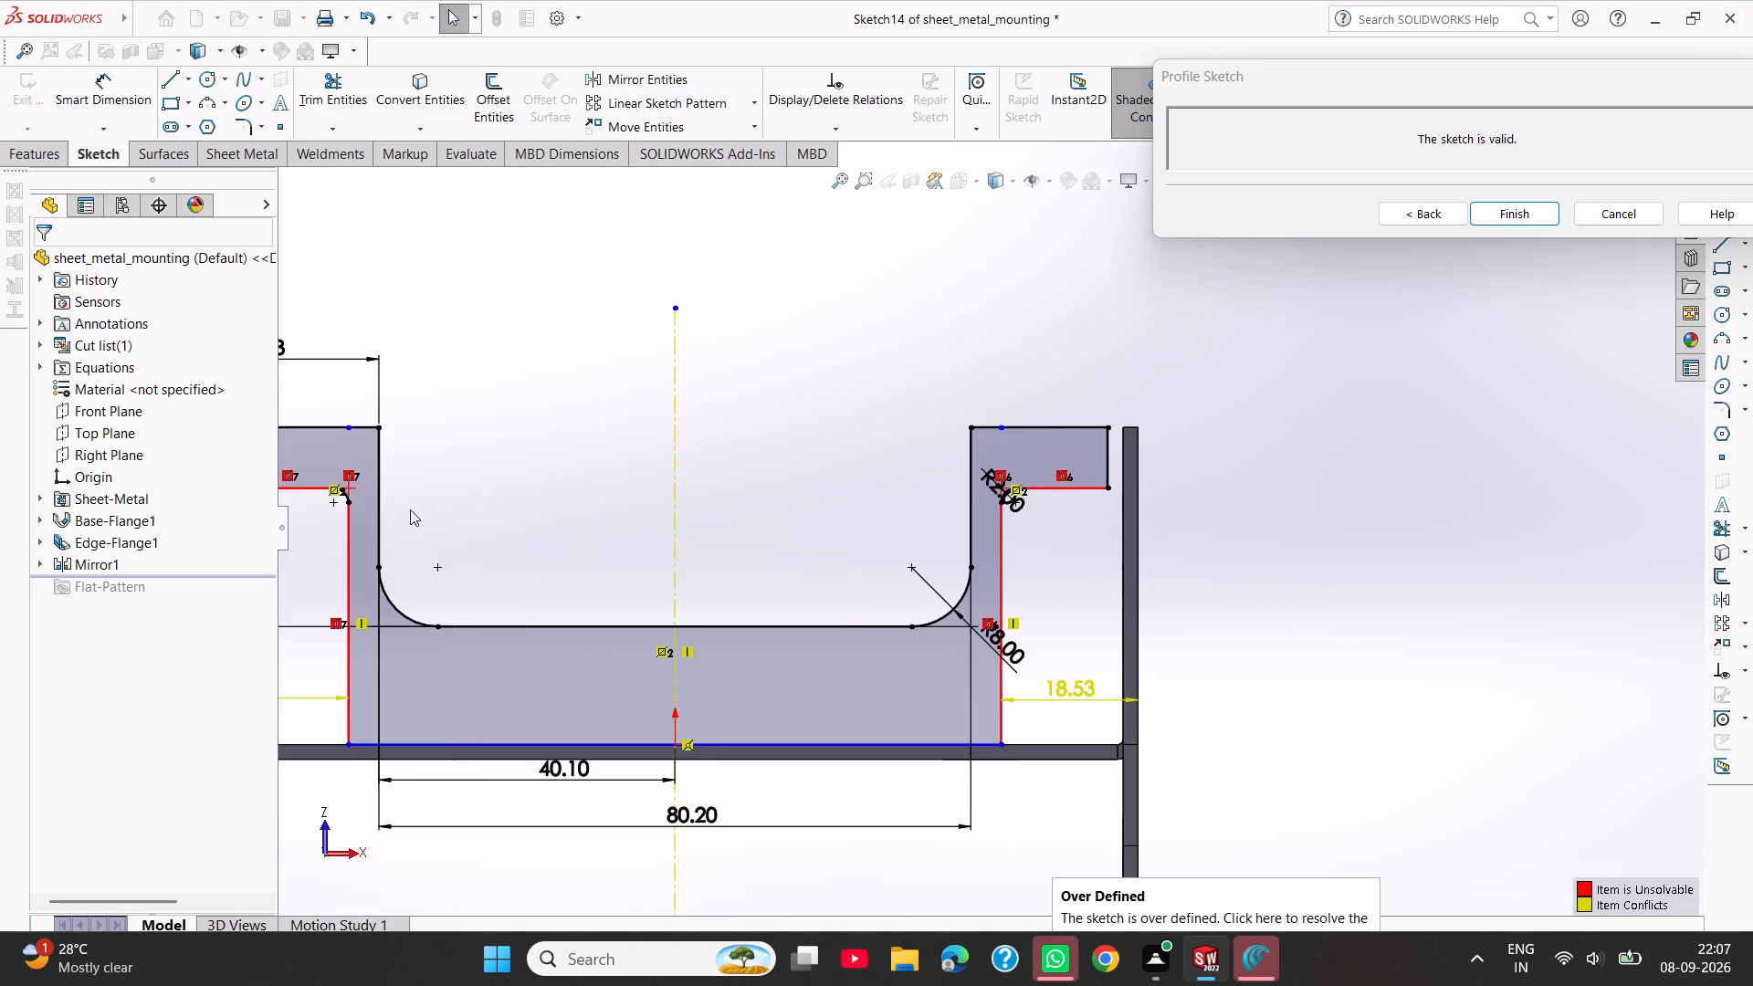
Delete the conflicting dimension between the left side flange and the left arm's outer line.
scroll(410, 509, up, 3)
scroll(554, 500, down, 4)
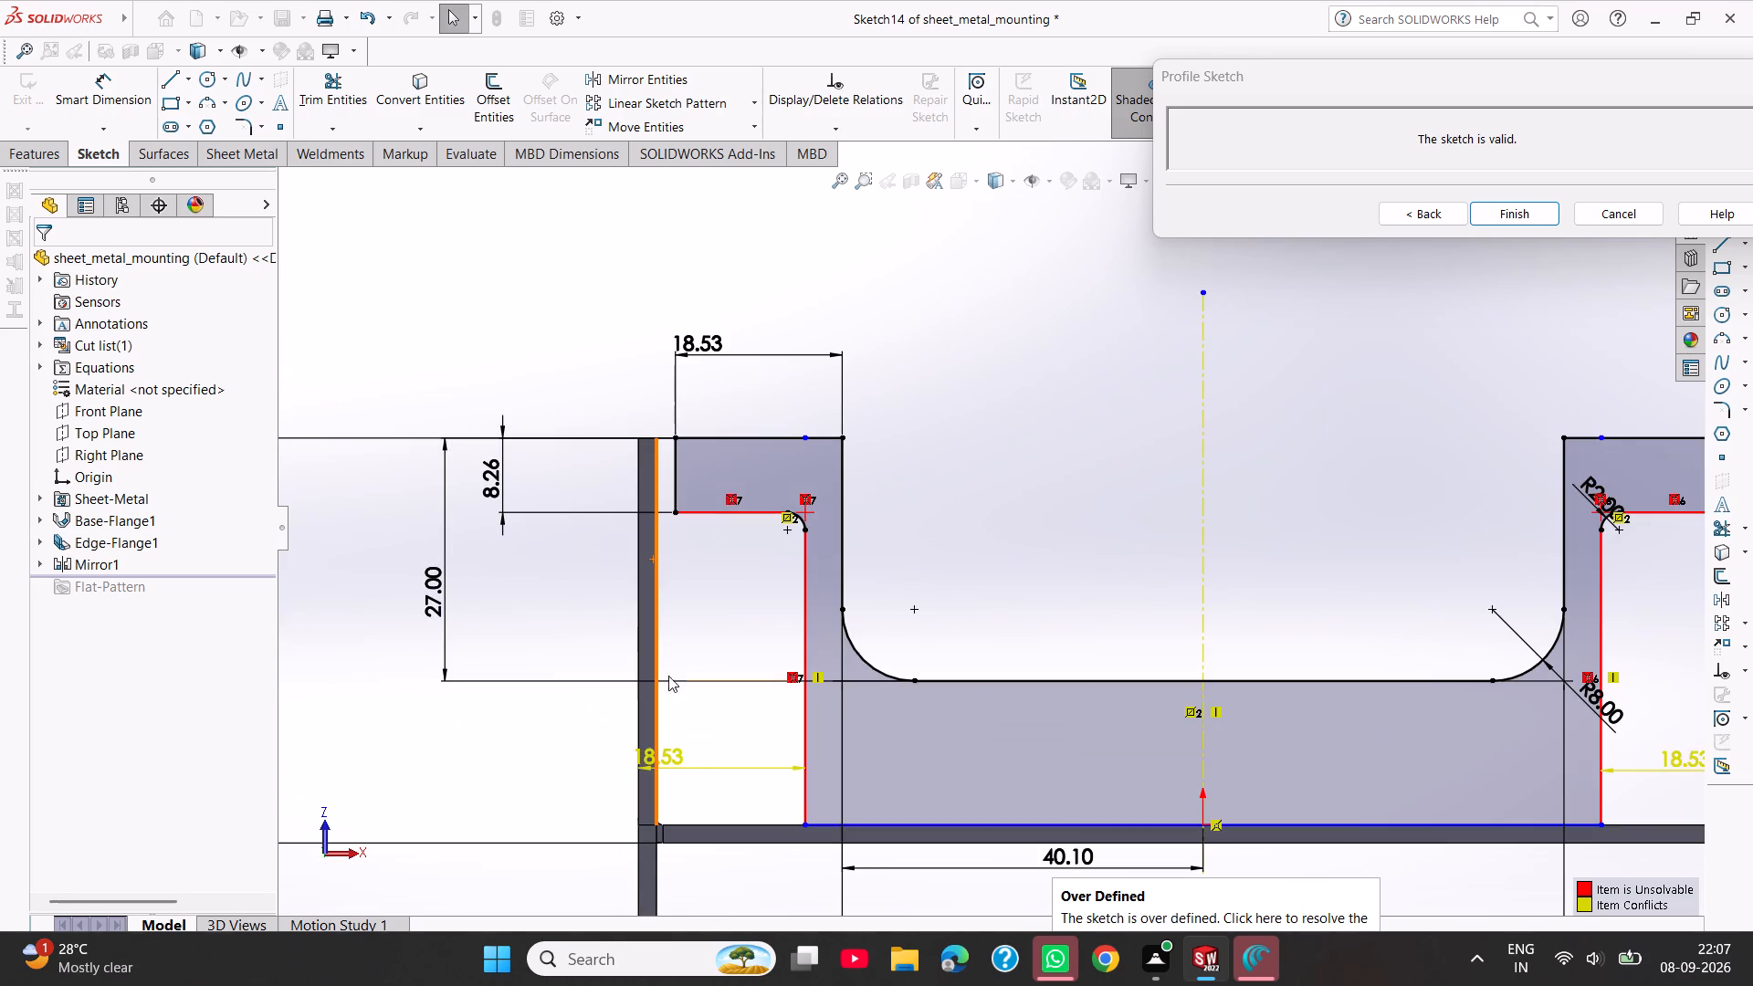
click(700, 763)
key(Delete)
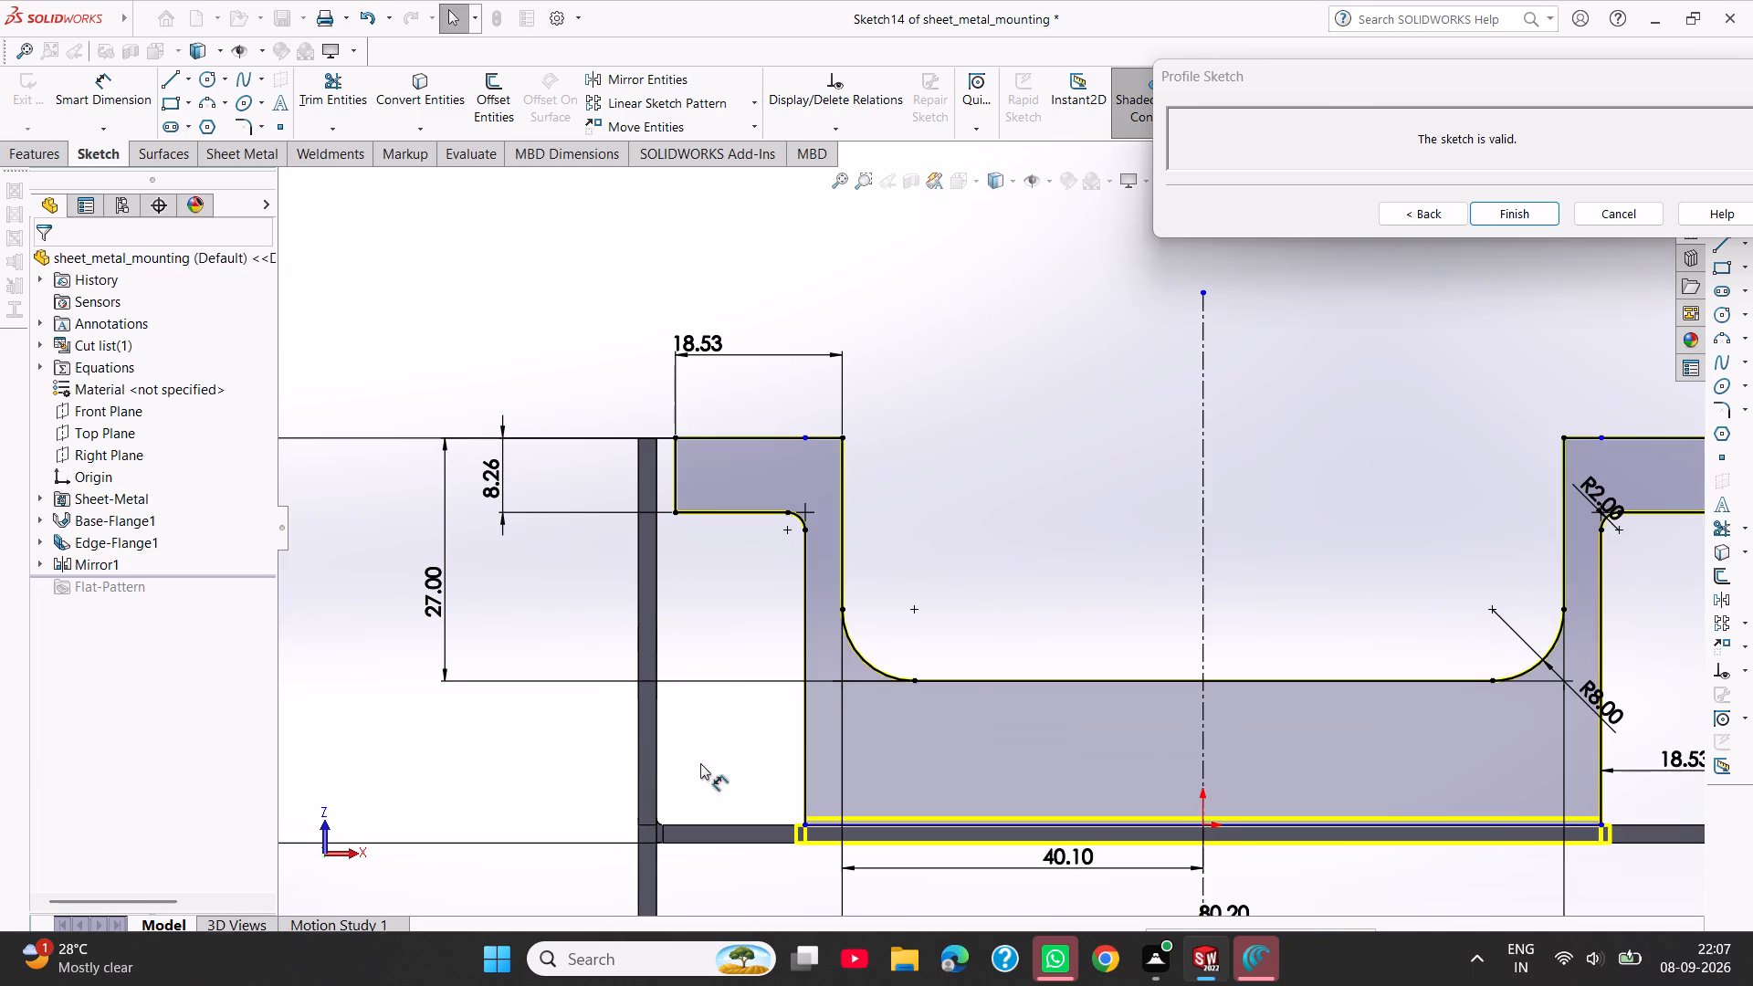
Finish the profile sketch to build the edge flange from the U-shaped profile.
scroll(724, 676, up, 5)
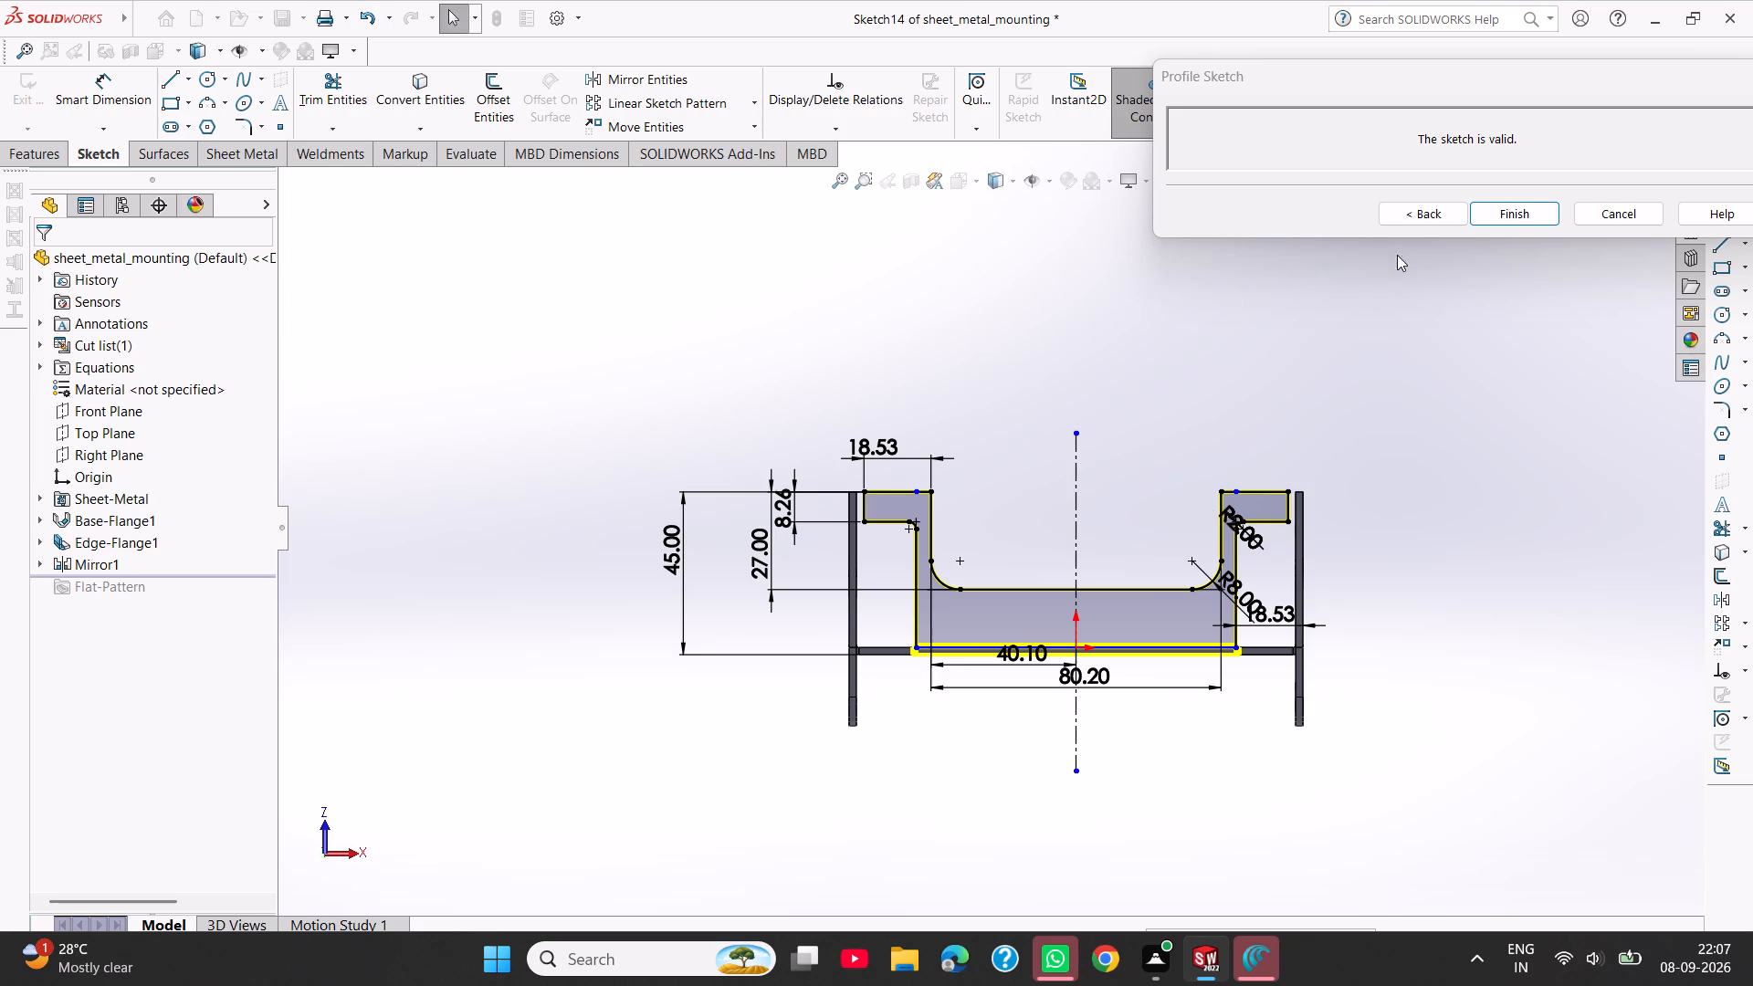
click(1509, 219)
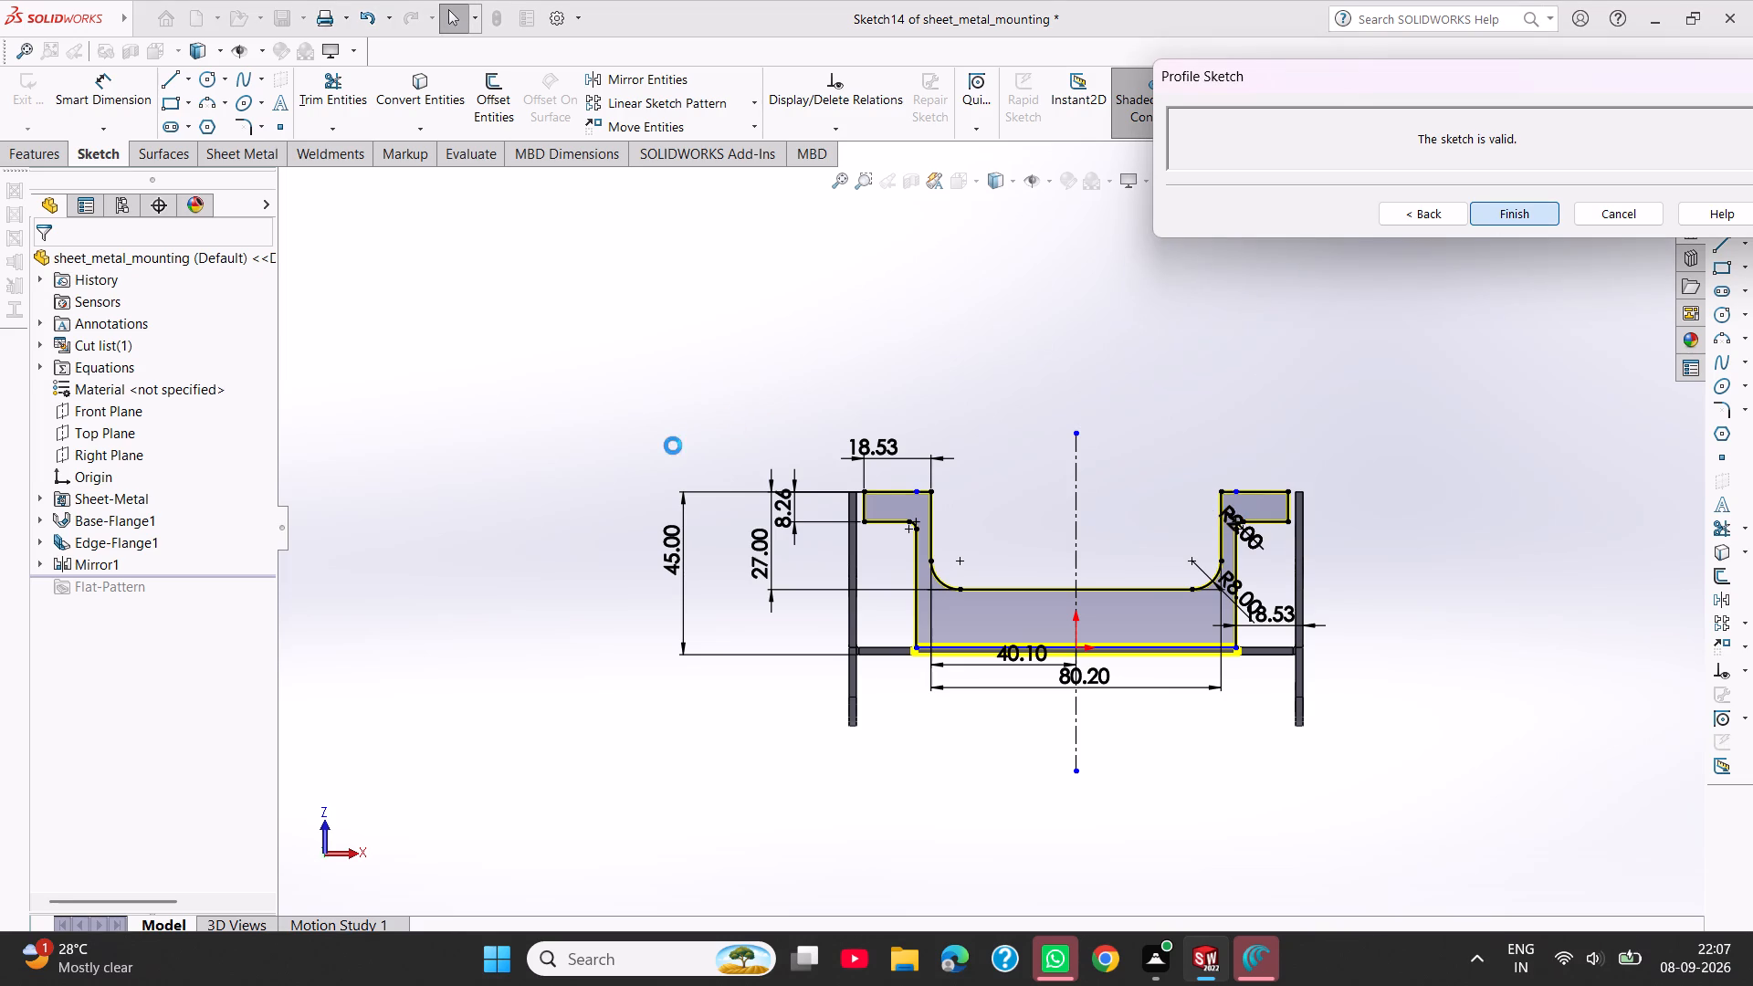
Examine the new edge flange from several angles, including its tabs' clearance to the side flanges.
middle_drag(667, 460, 803, 574)
scroll(1021, 645, down, 3)
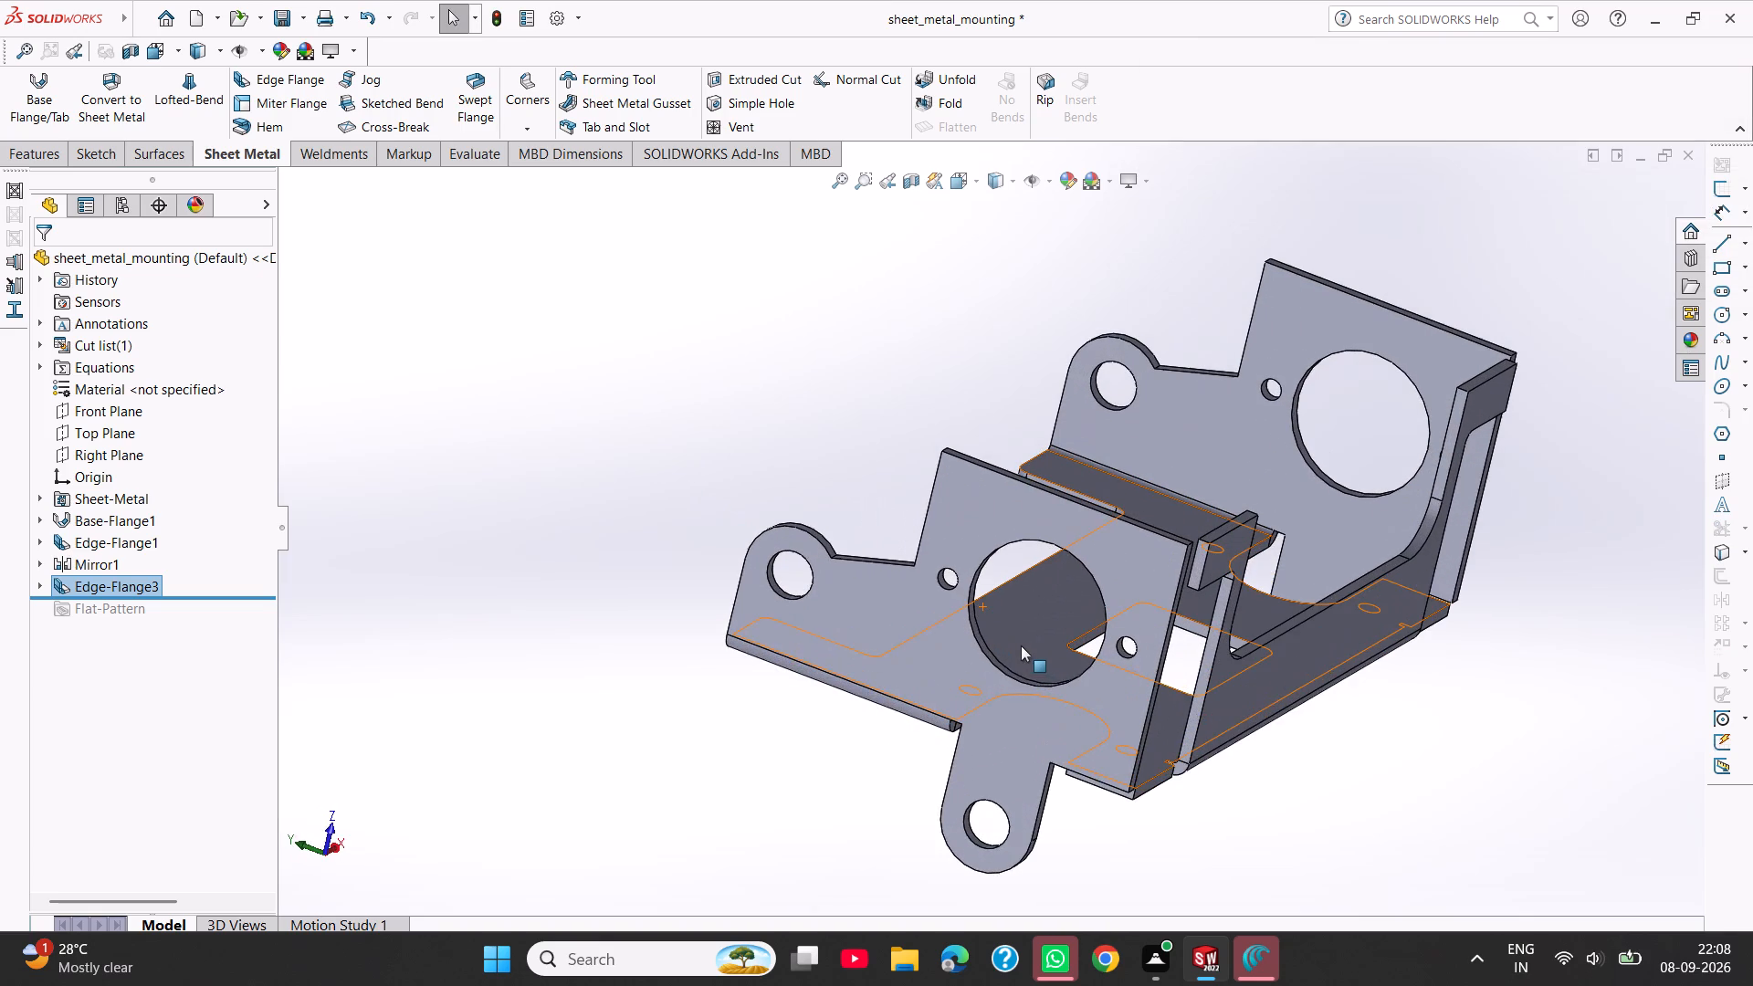
middle_drag(1021, 645, 912, 657)
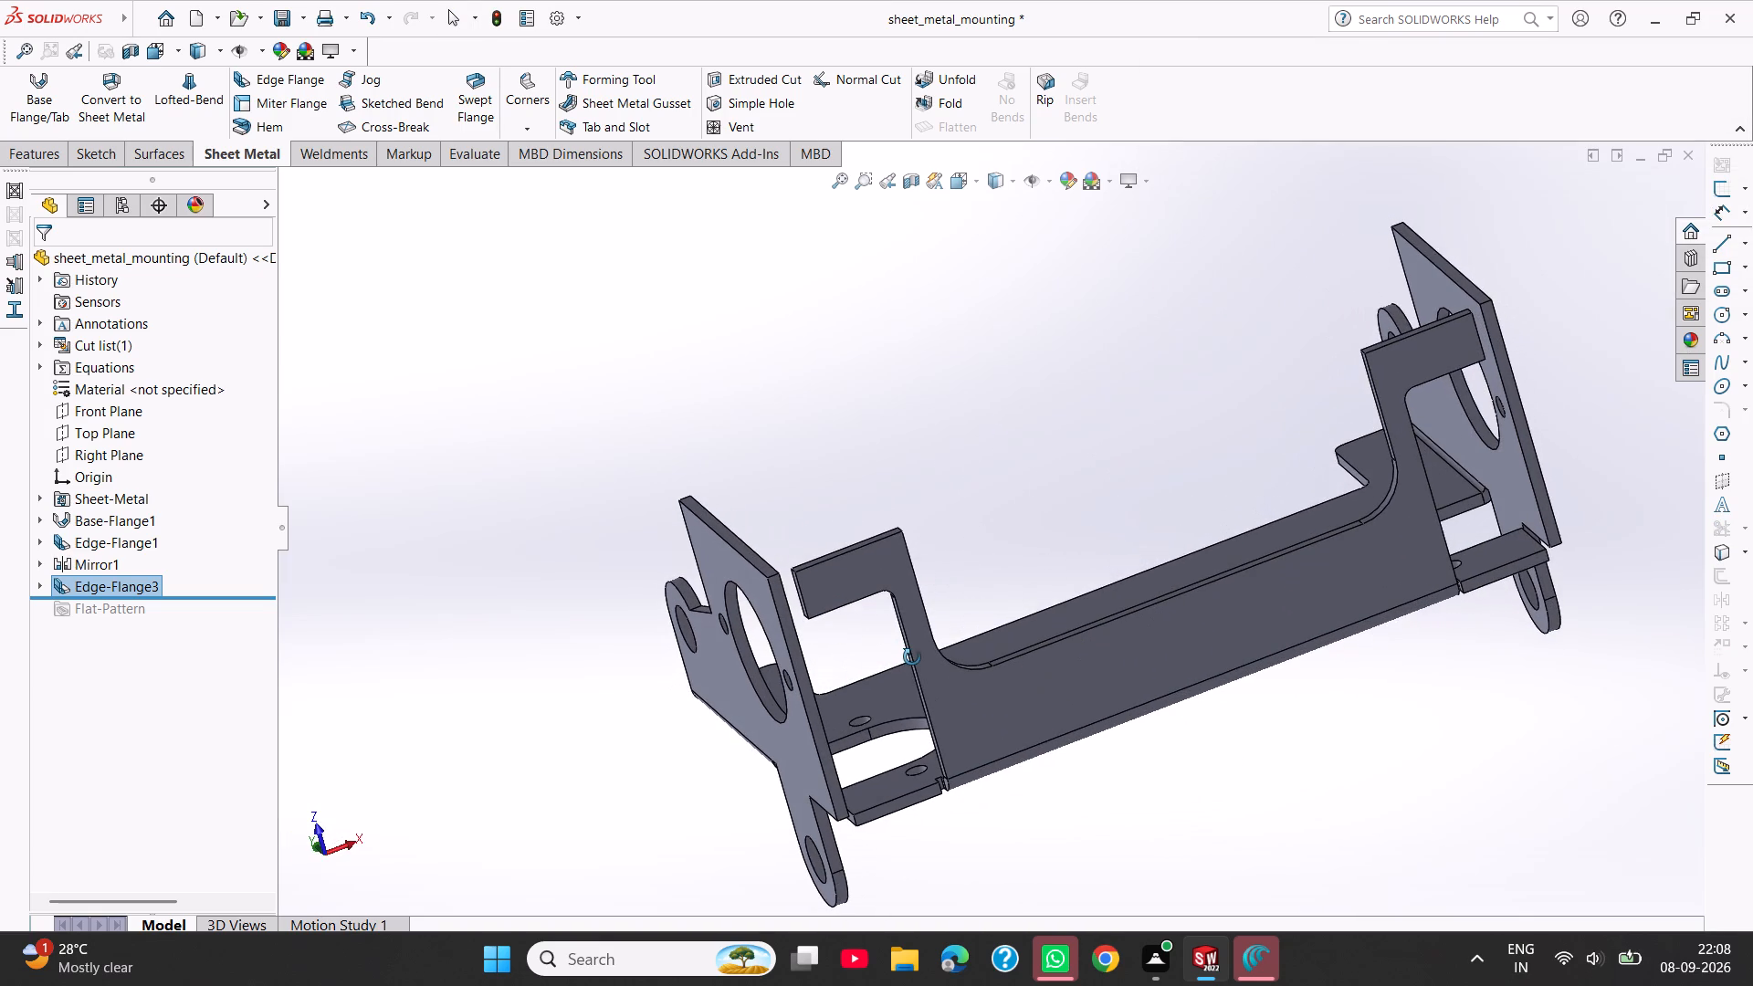
middle_drag(912, 657, 856, 631)
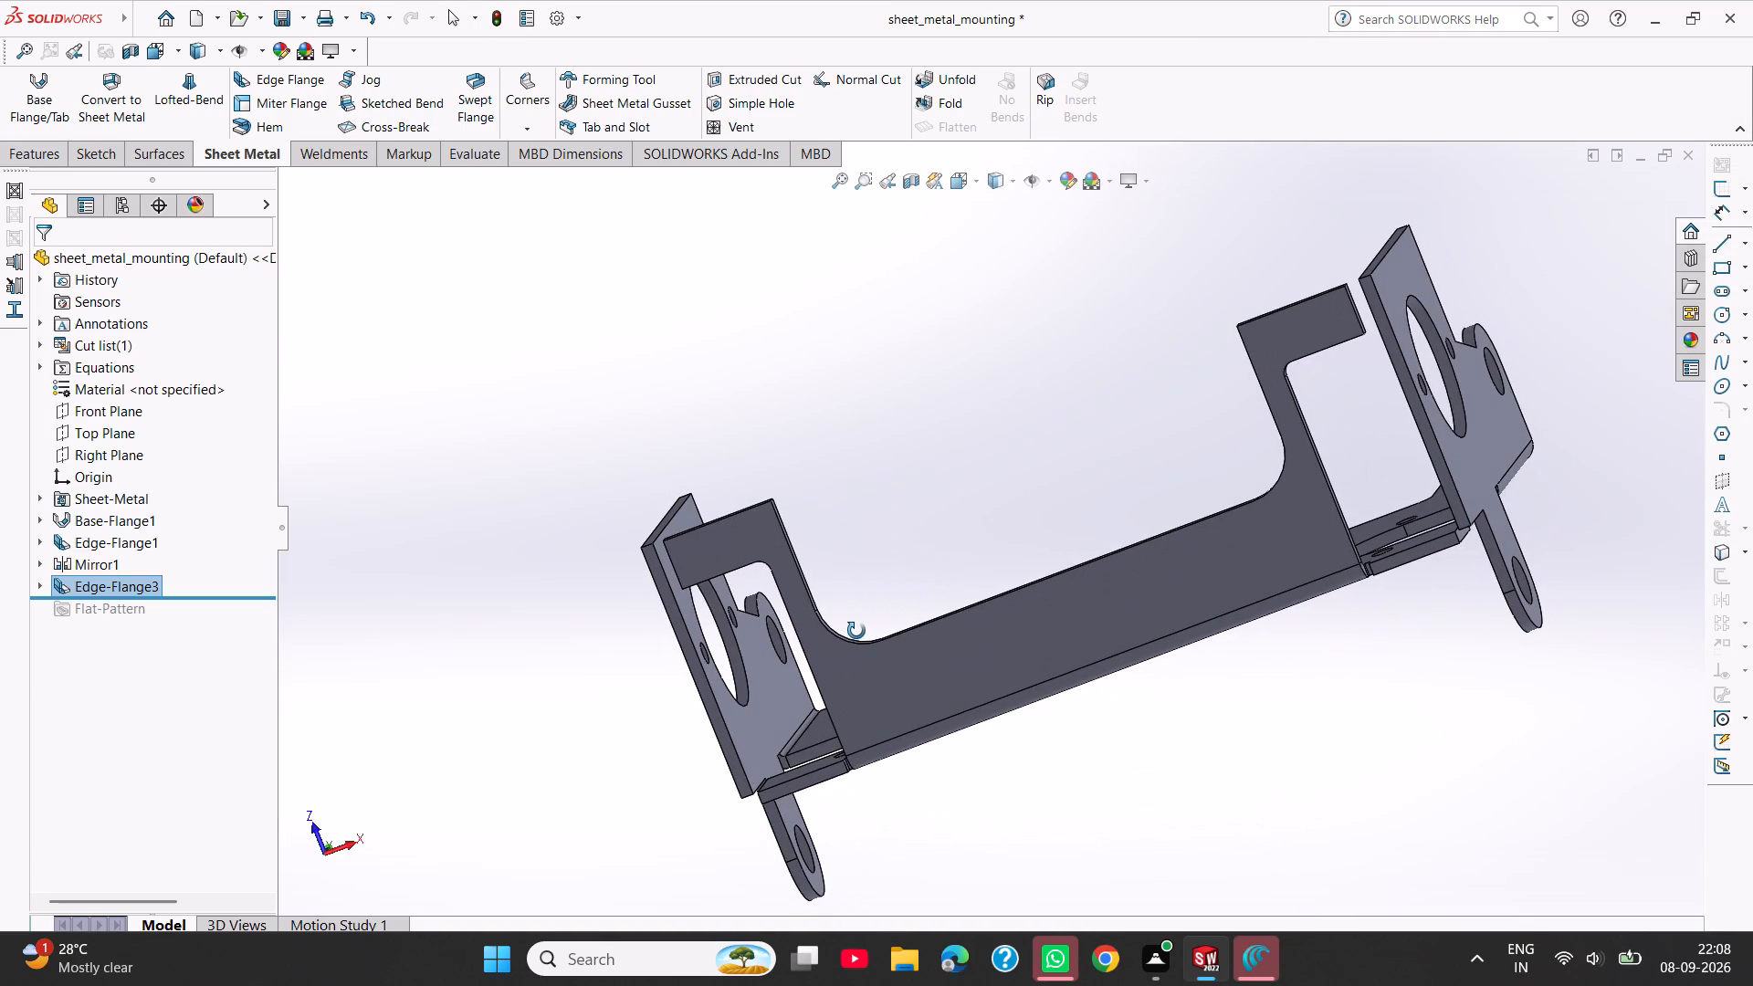
middle_drag(856, 631, 830, 630)
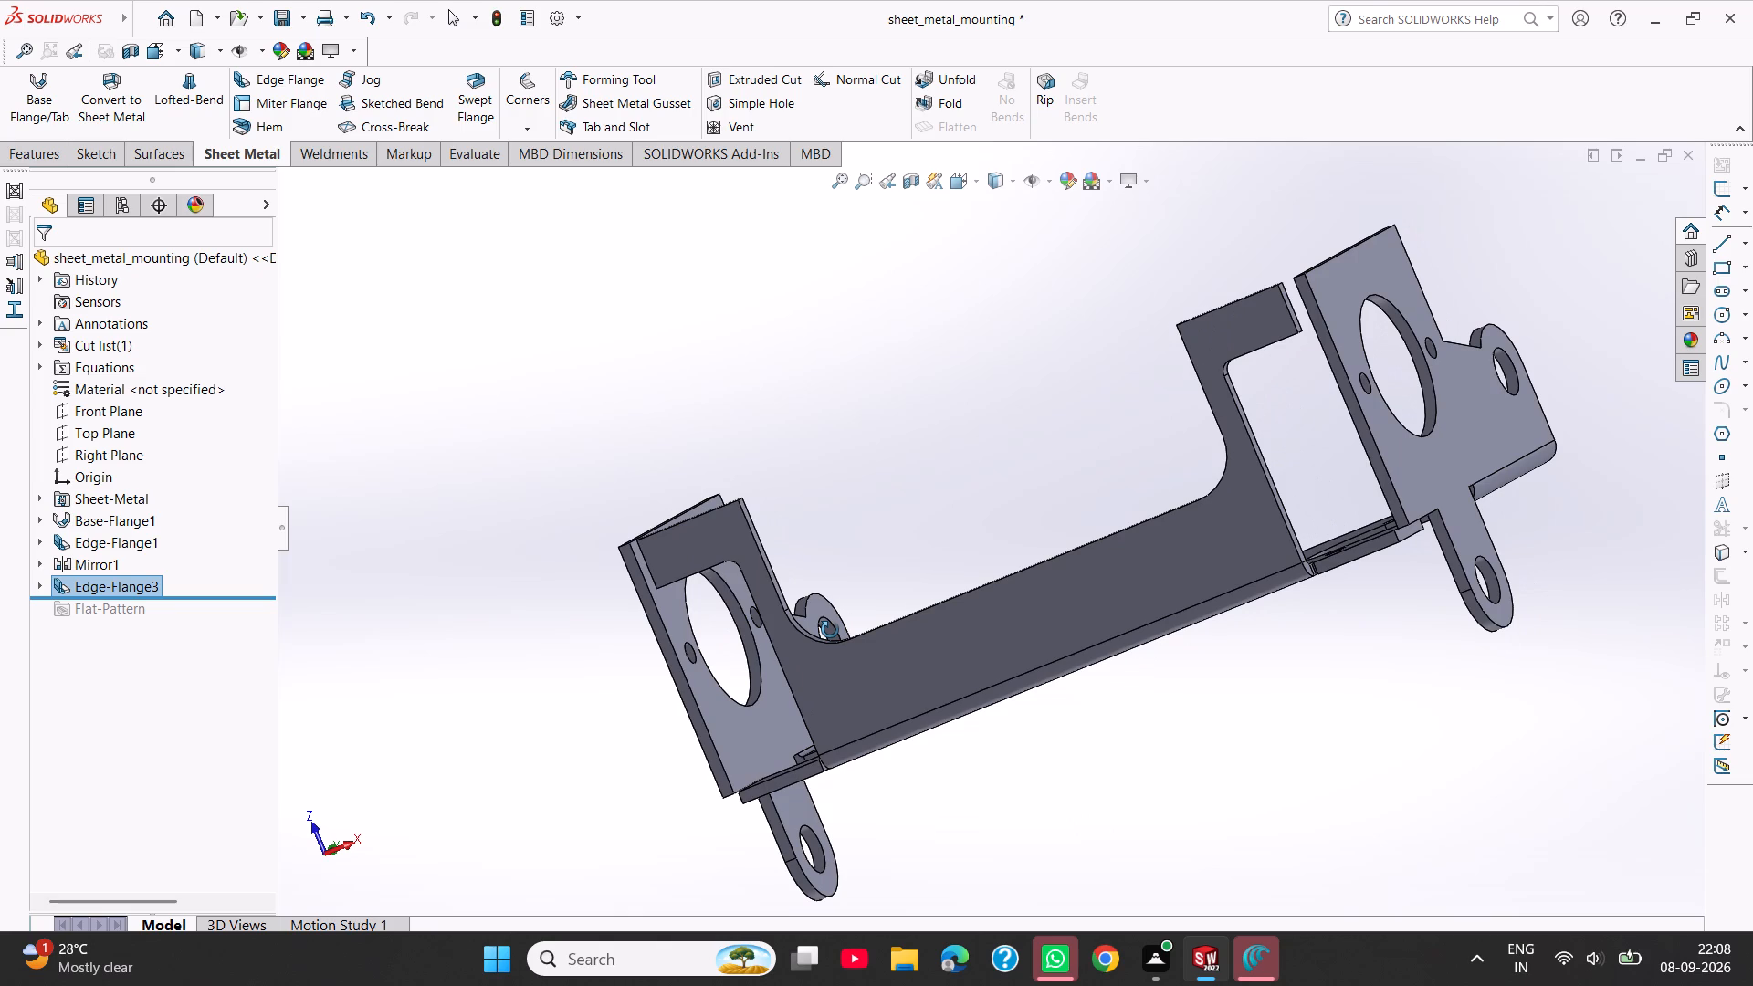
middle_drag(830, 630, 832, 630)
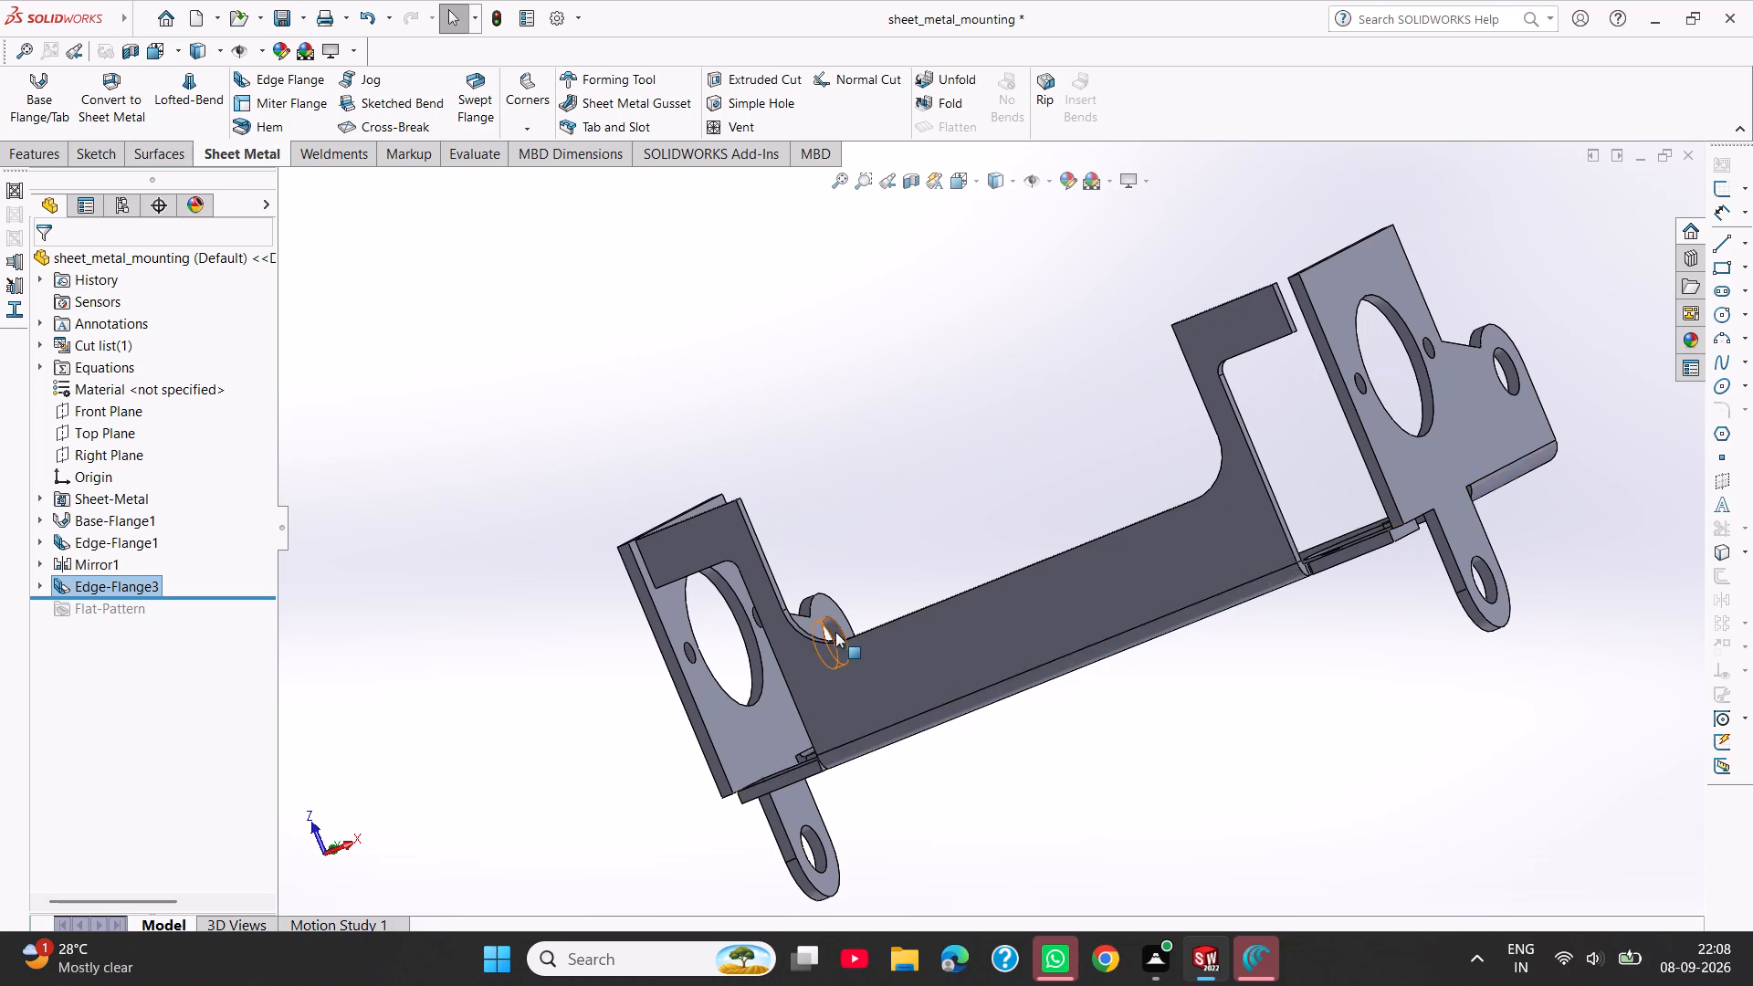
scroll(835, 632, up, 3)
middle_drag(978, 634, 1047, 619)
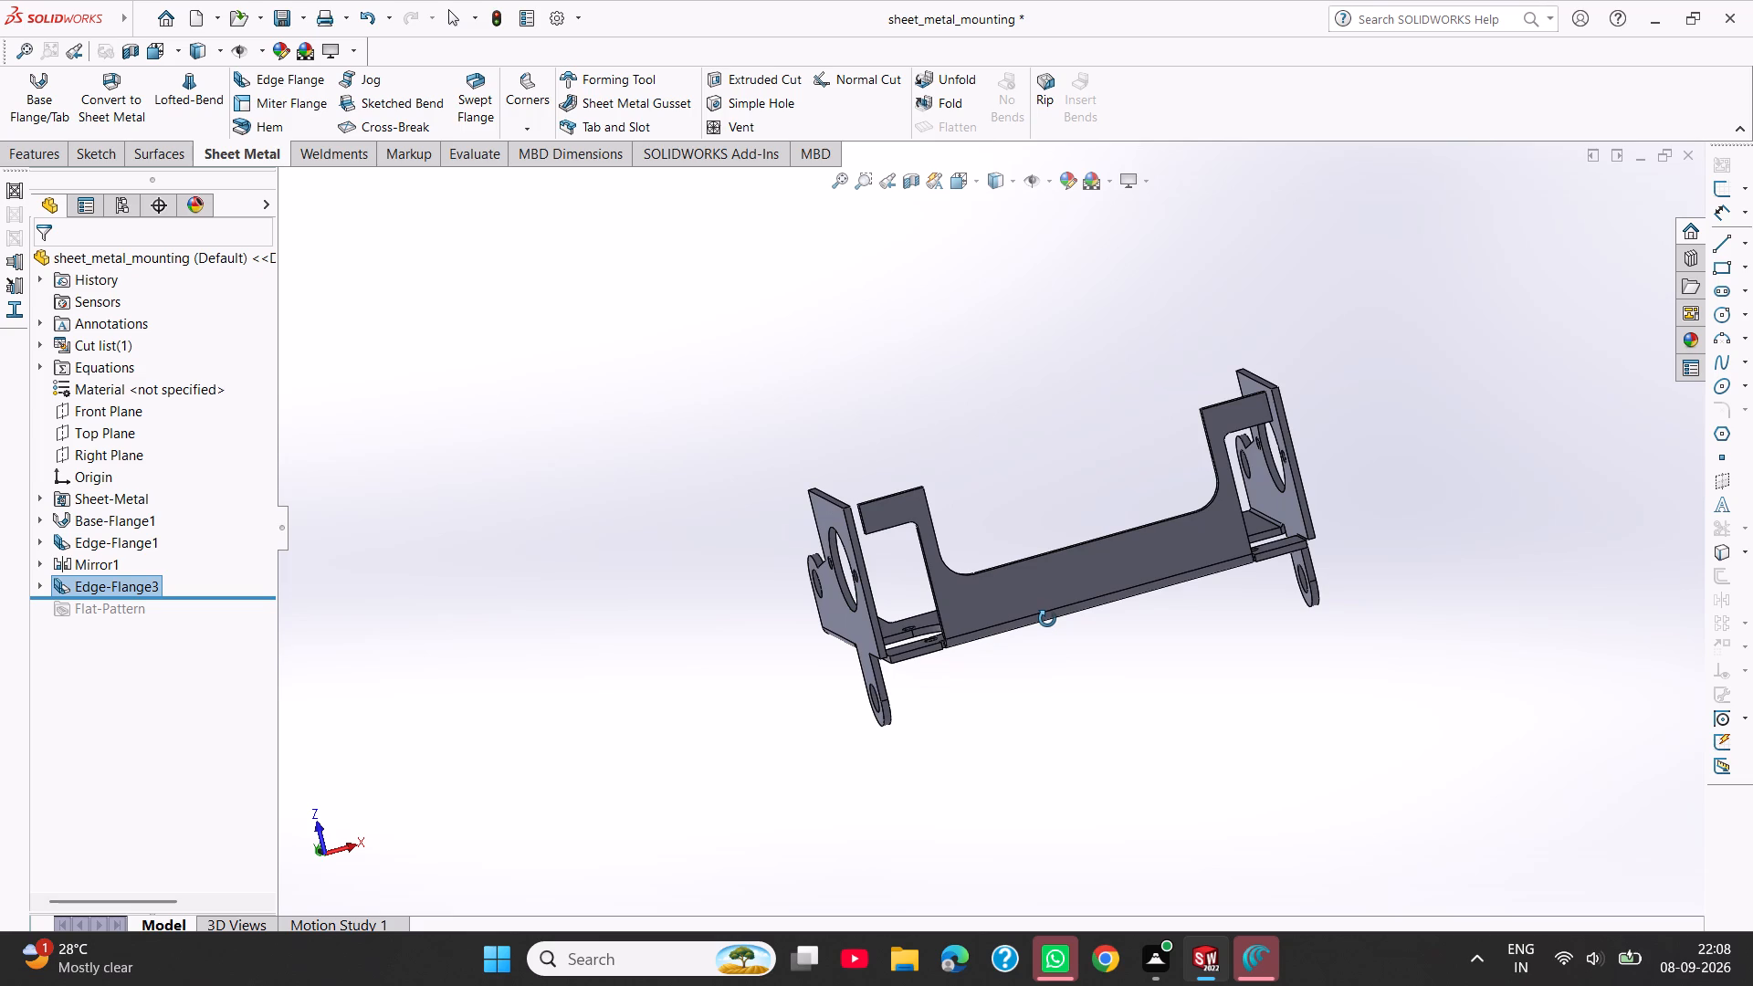
middle_drag(1047, 619, 1015, 614)
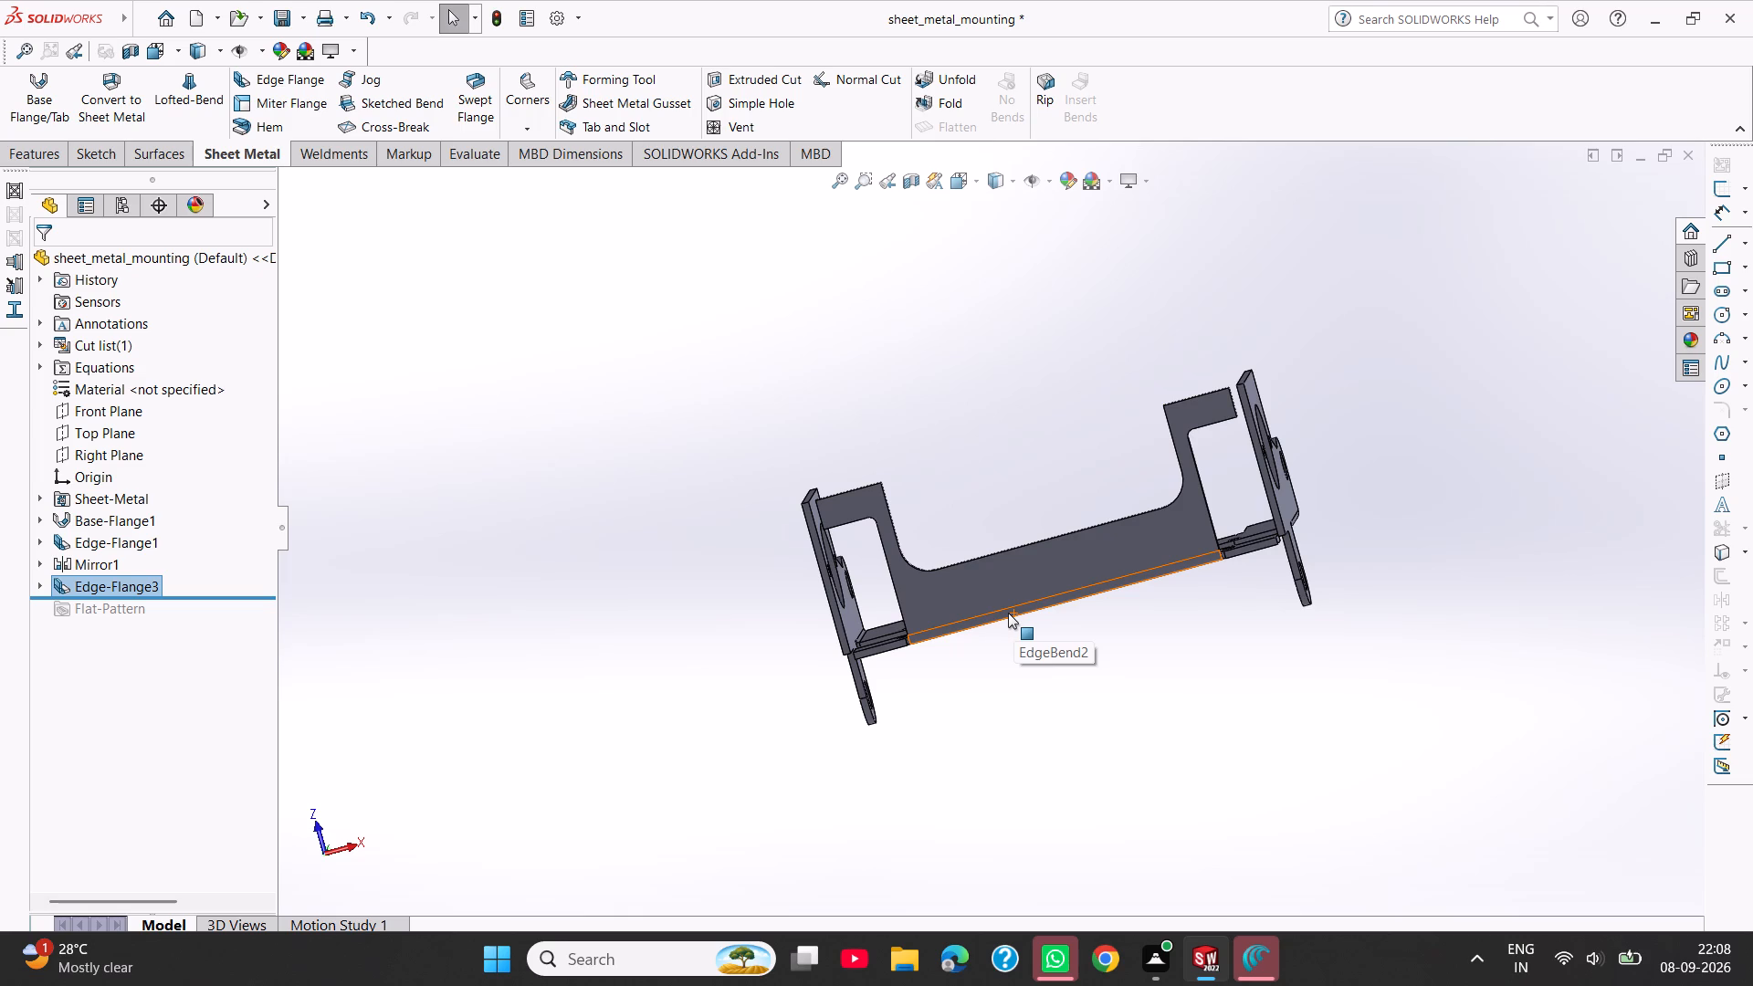
Reopen the profile sketch of the U-shaped edge flange for editing.
click(952, 580)
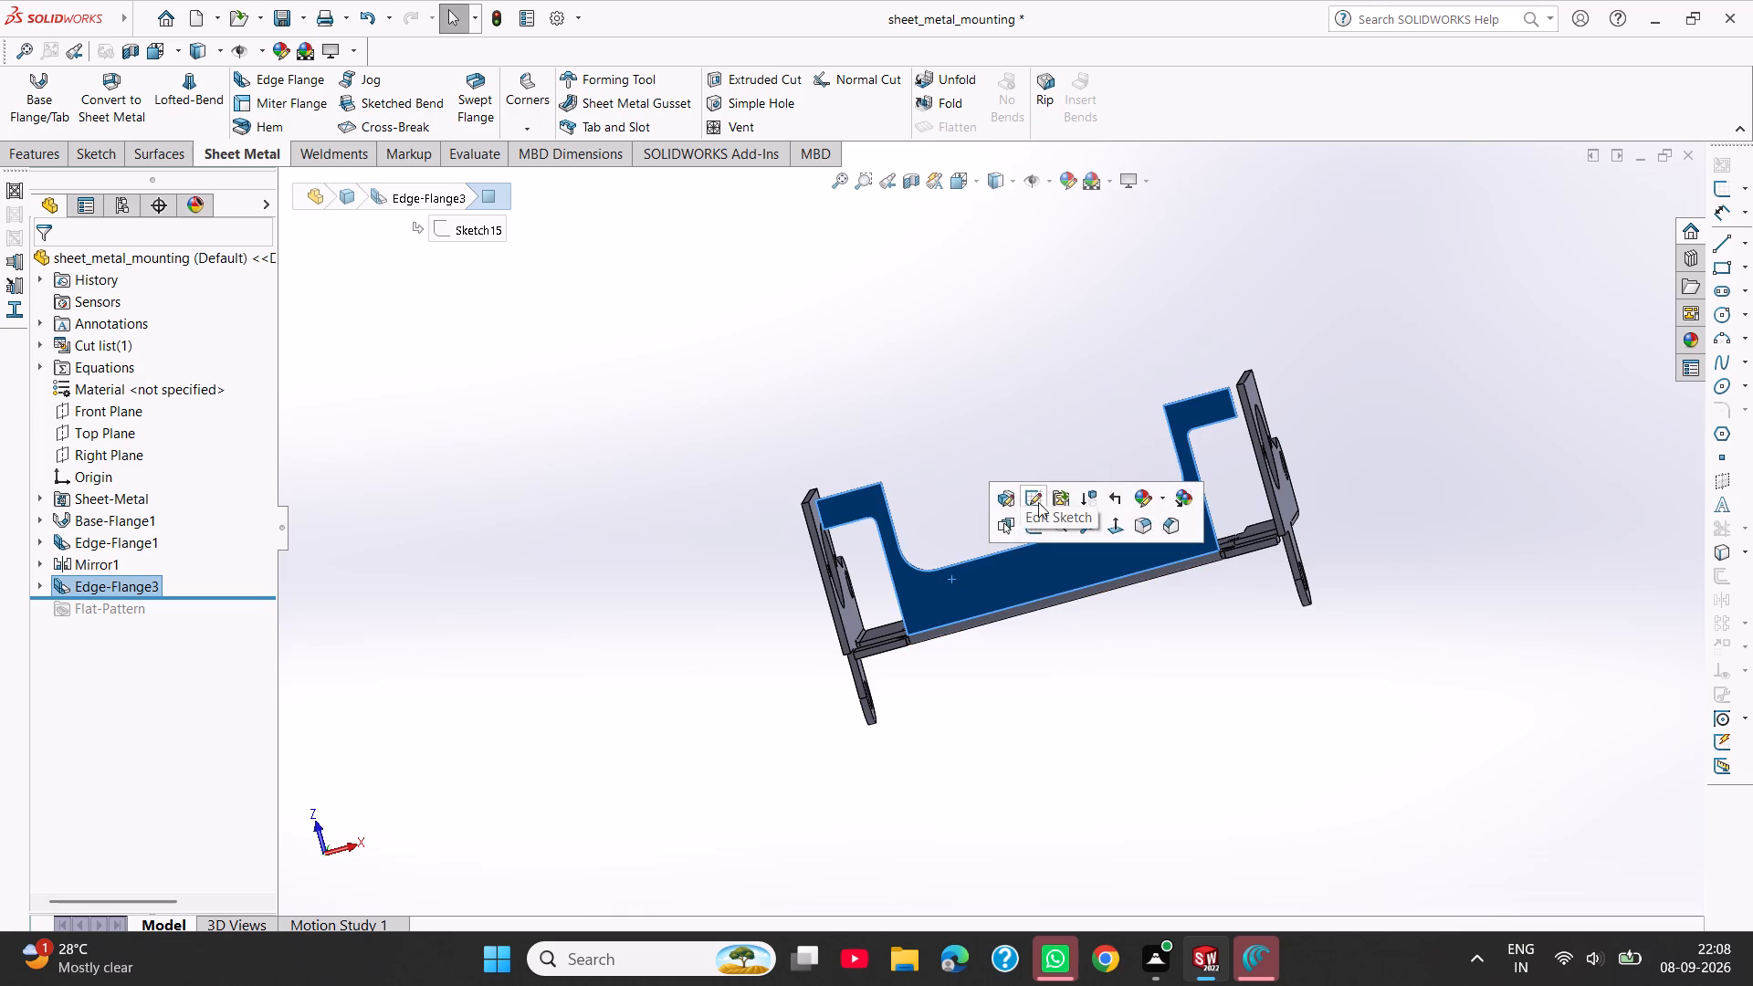
click(1038, 502)
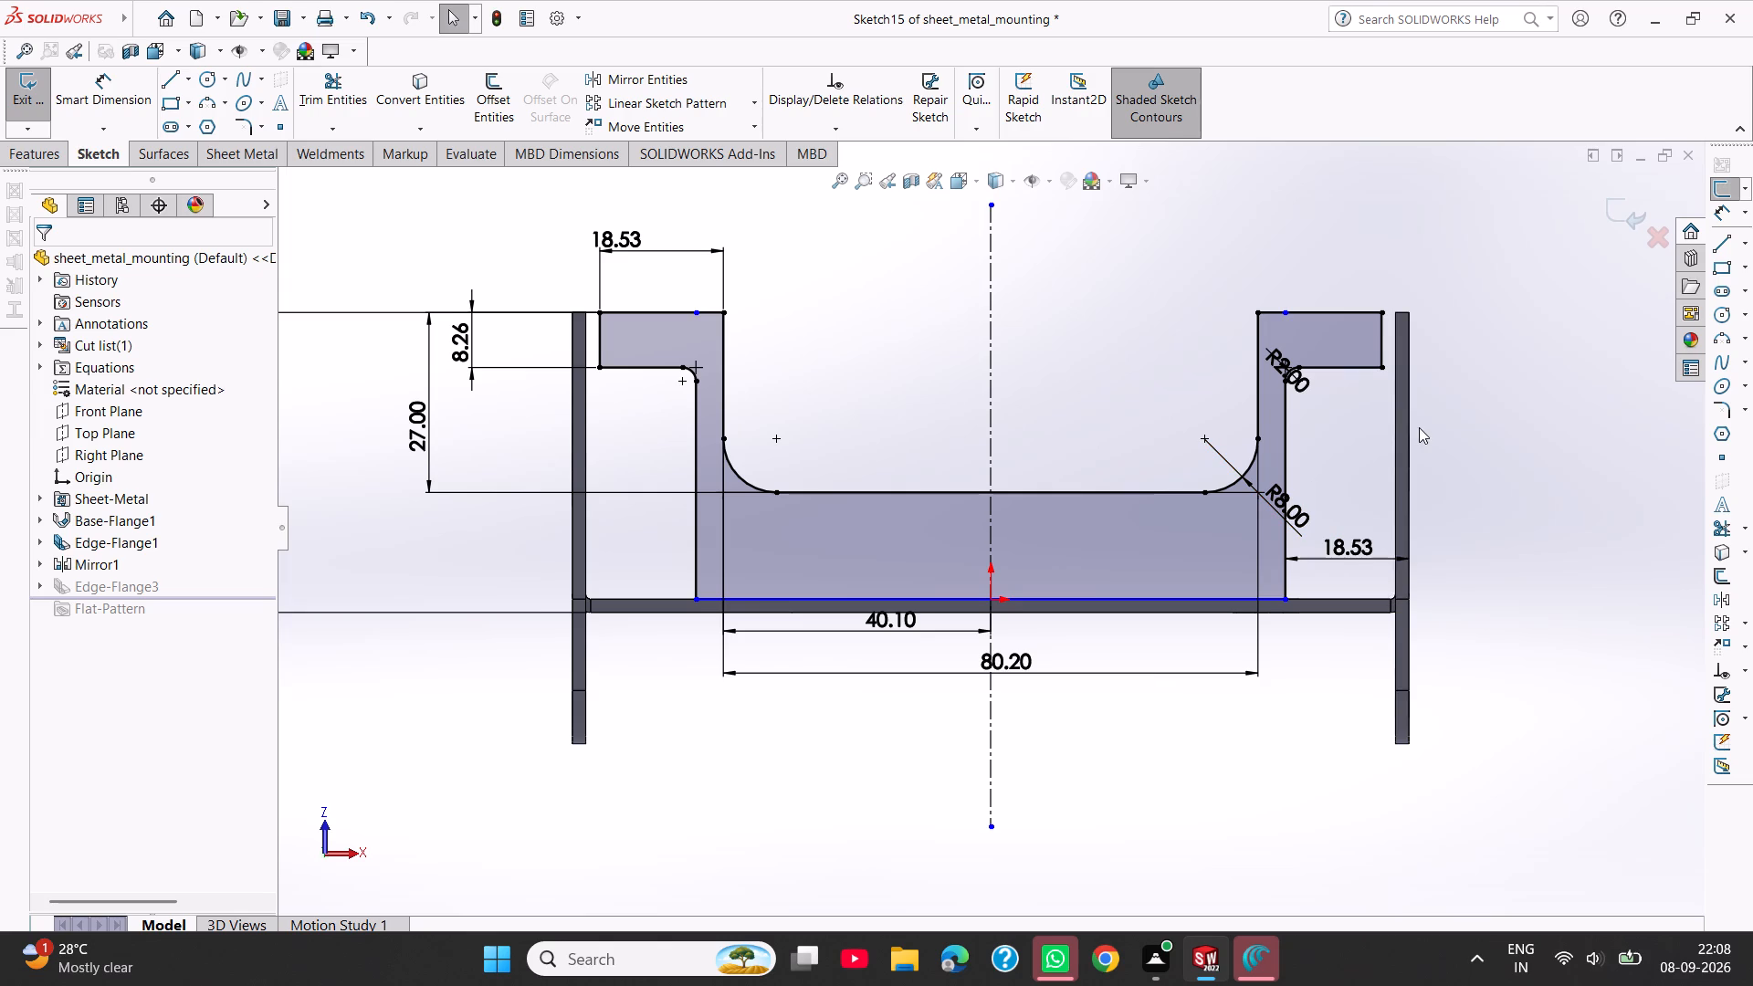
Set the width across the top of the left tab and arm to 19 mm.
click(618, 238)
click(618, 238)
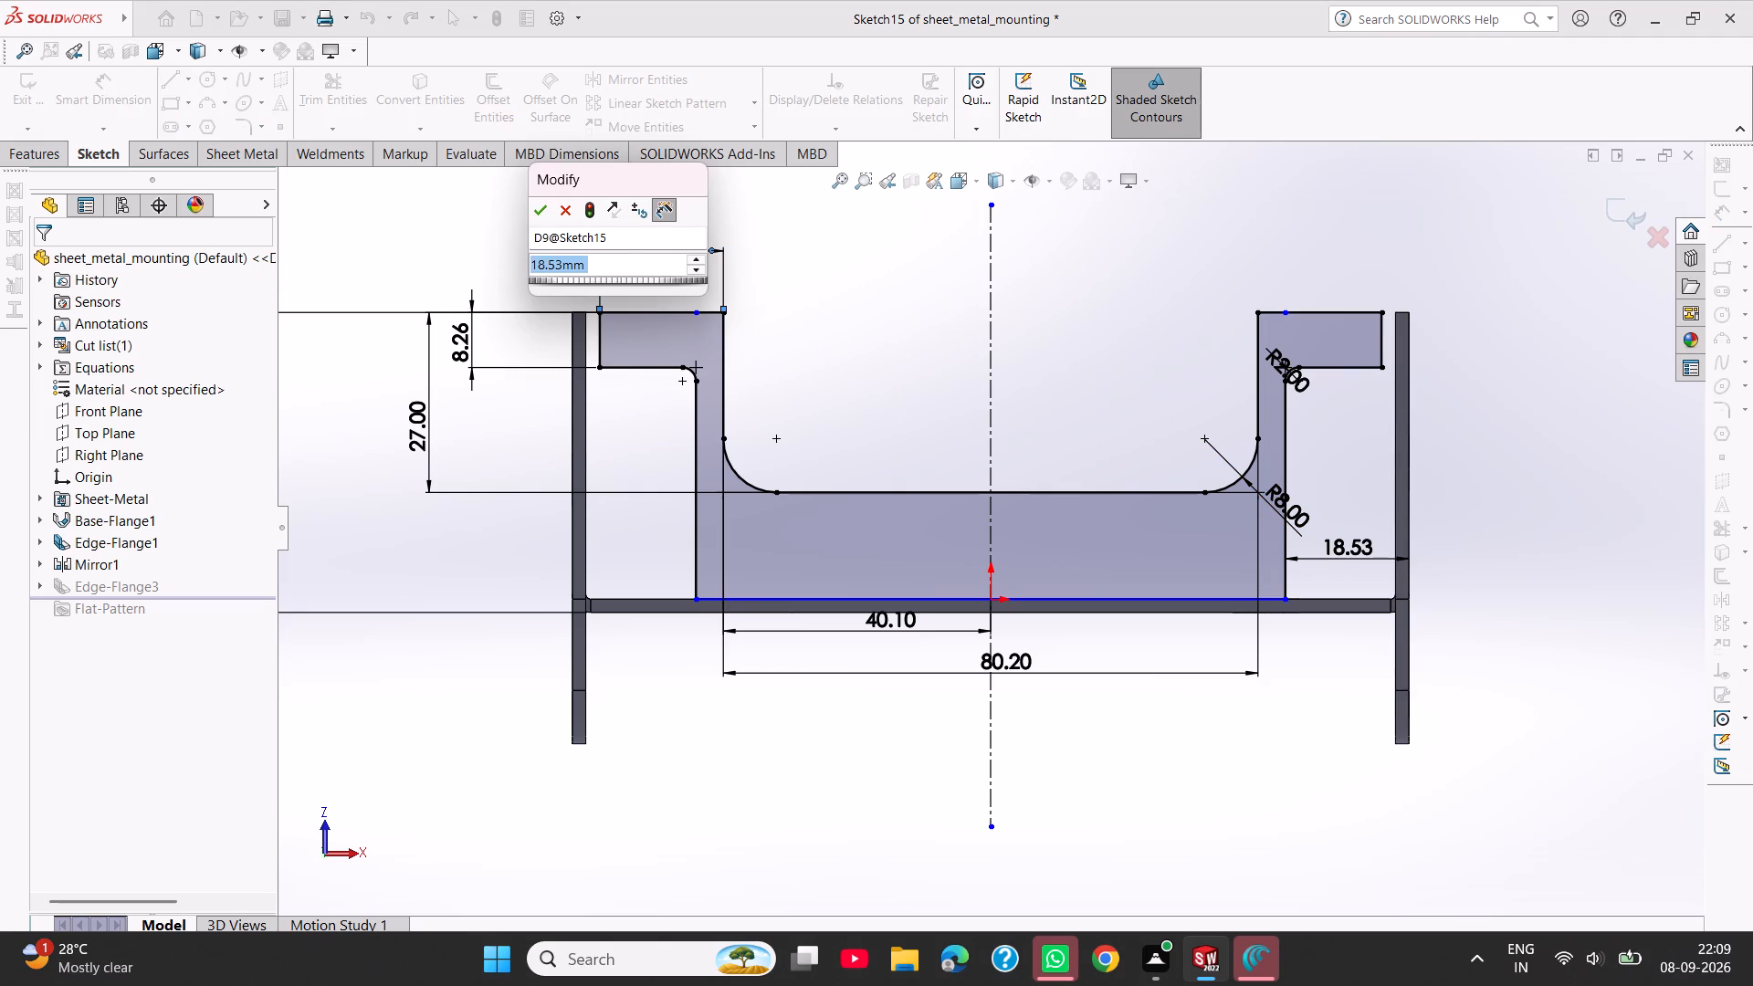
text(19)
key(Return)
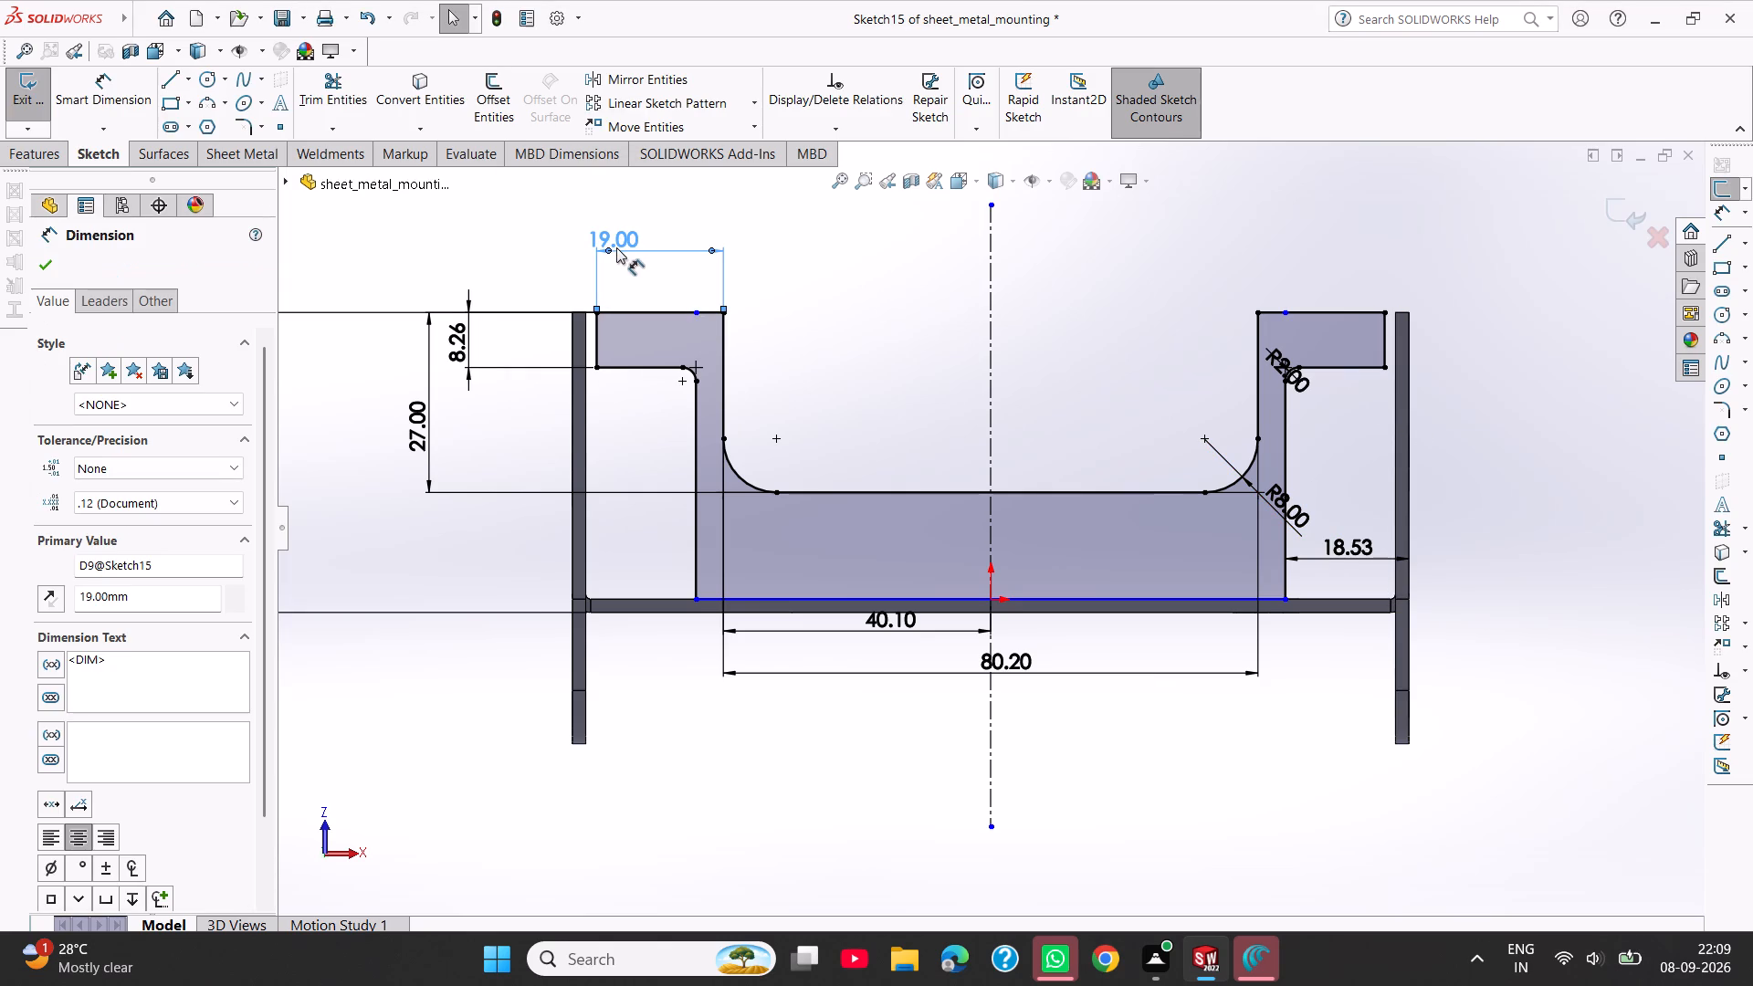
Set the width across the top of the left tab and arm to 20 mm.
double_click(618, 236)
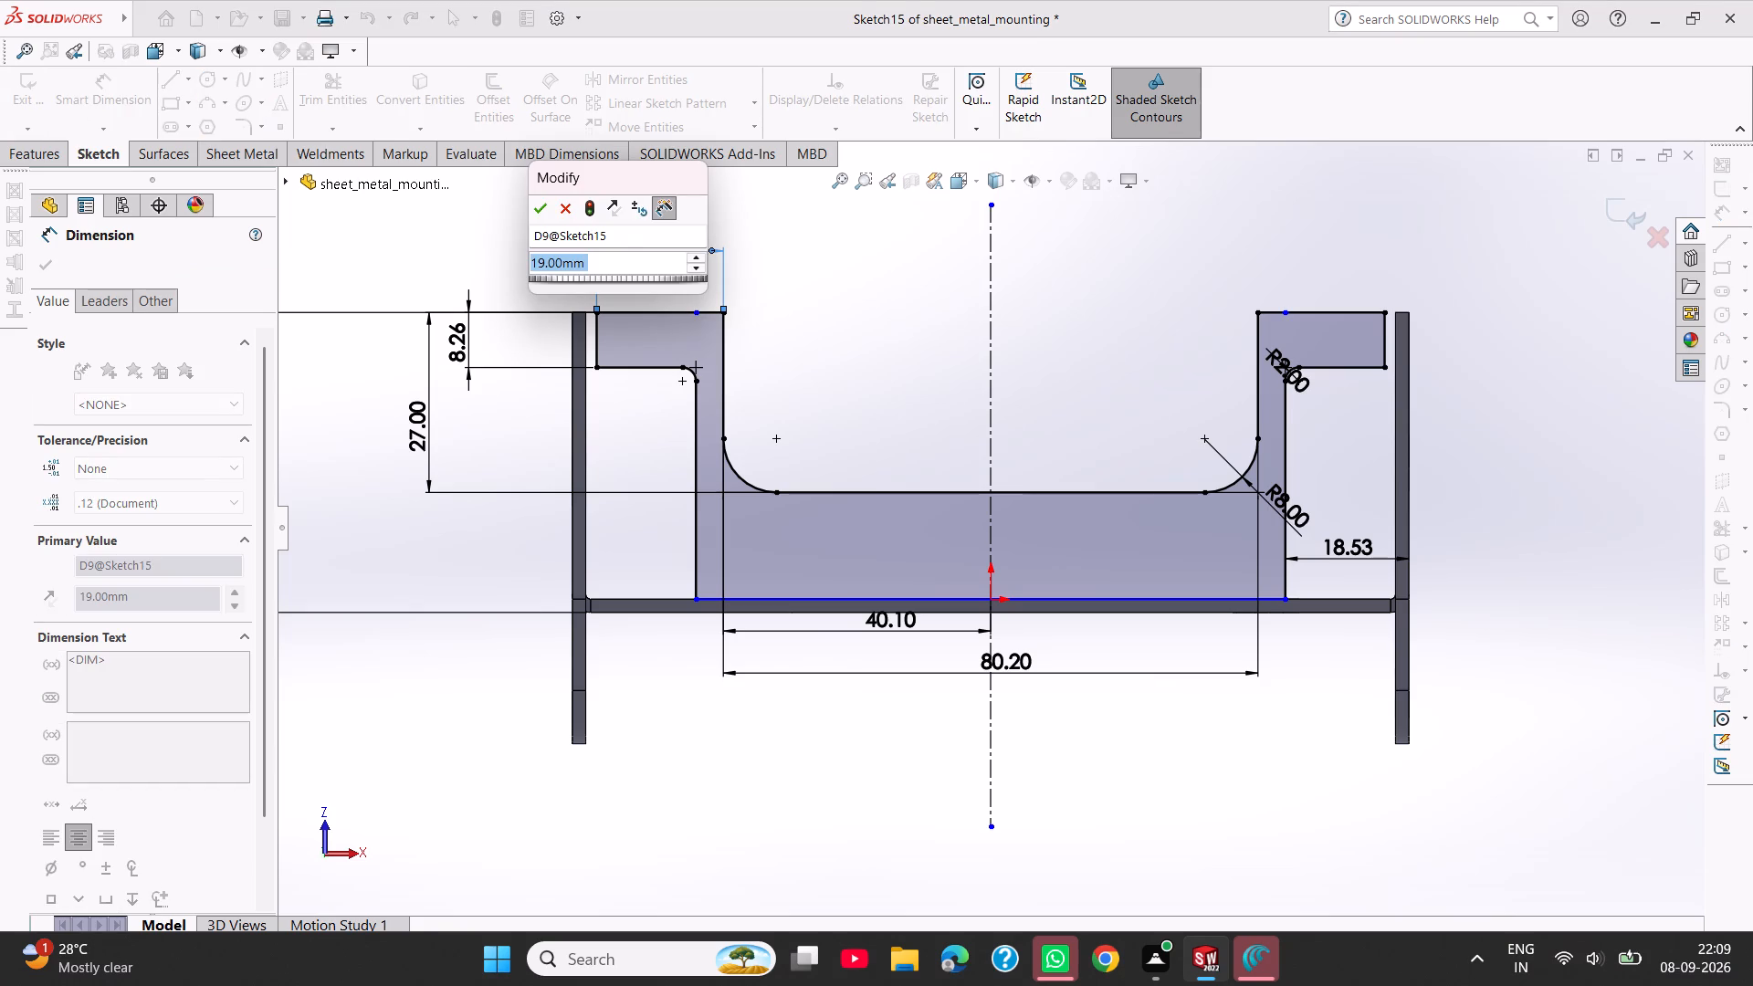
text(20)
key(Return)
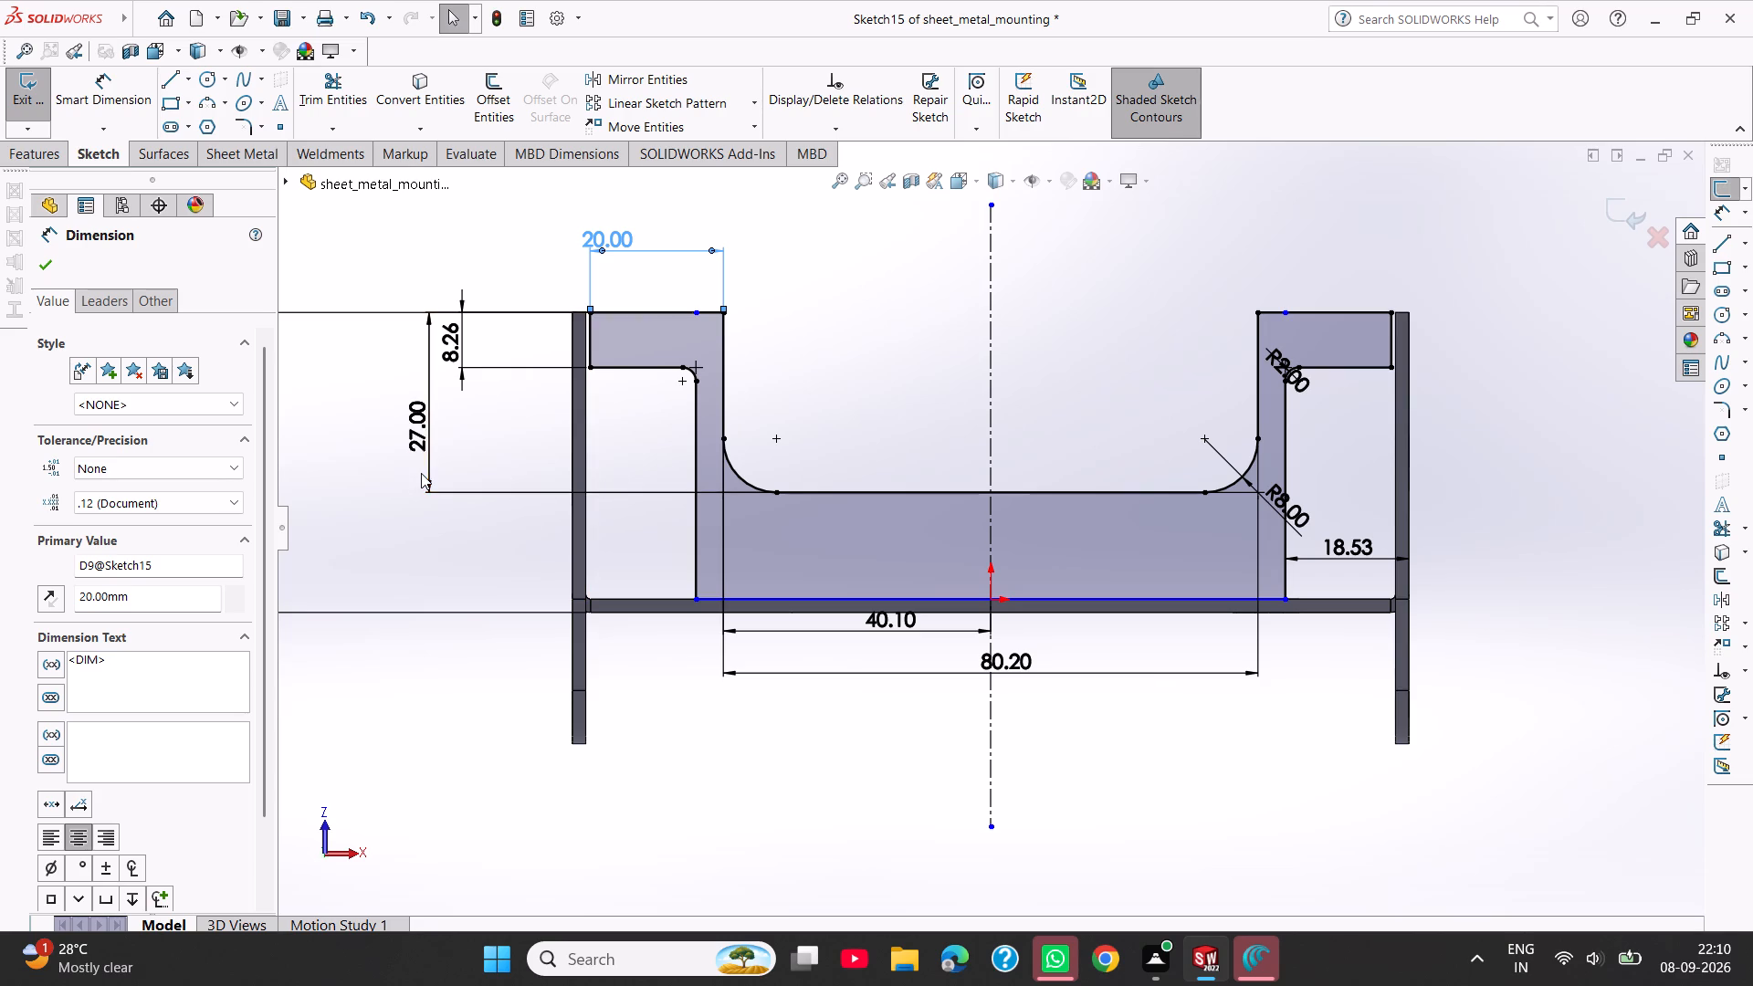
Set the distance between the right arm's outer line and the right side flange to 16 mm.
click(1346, 550)
click(1346, 550)
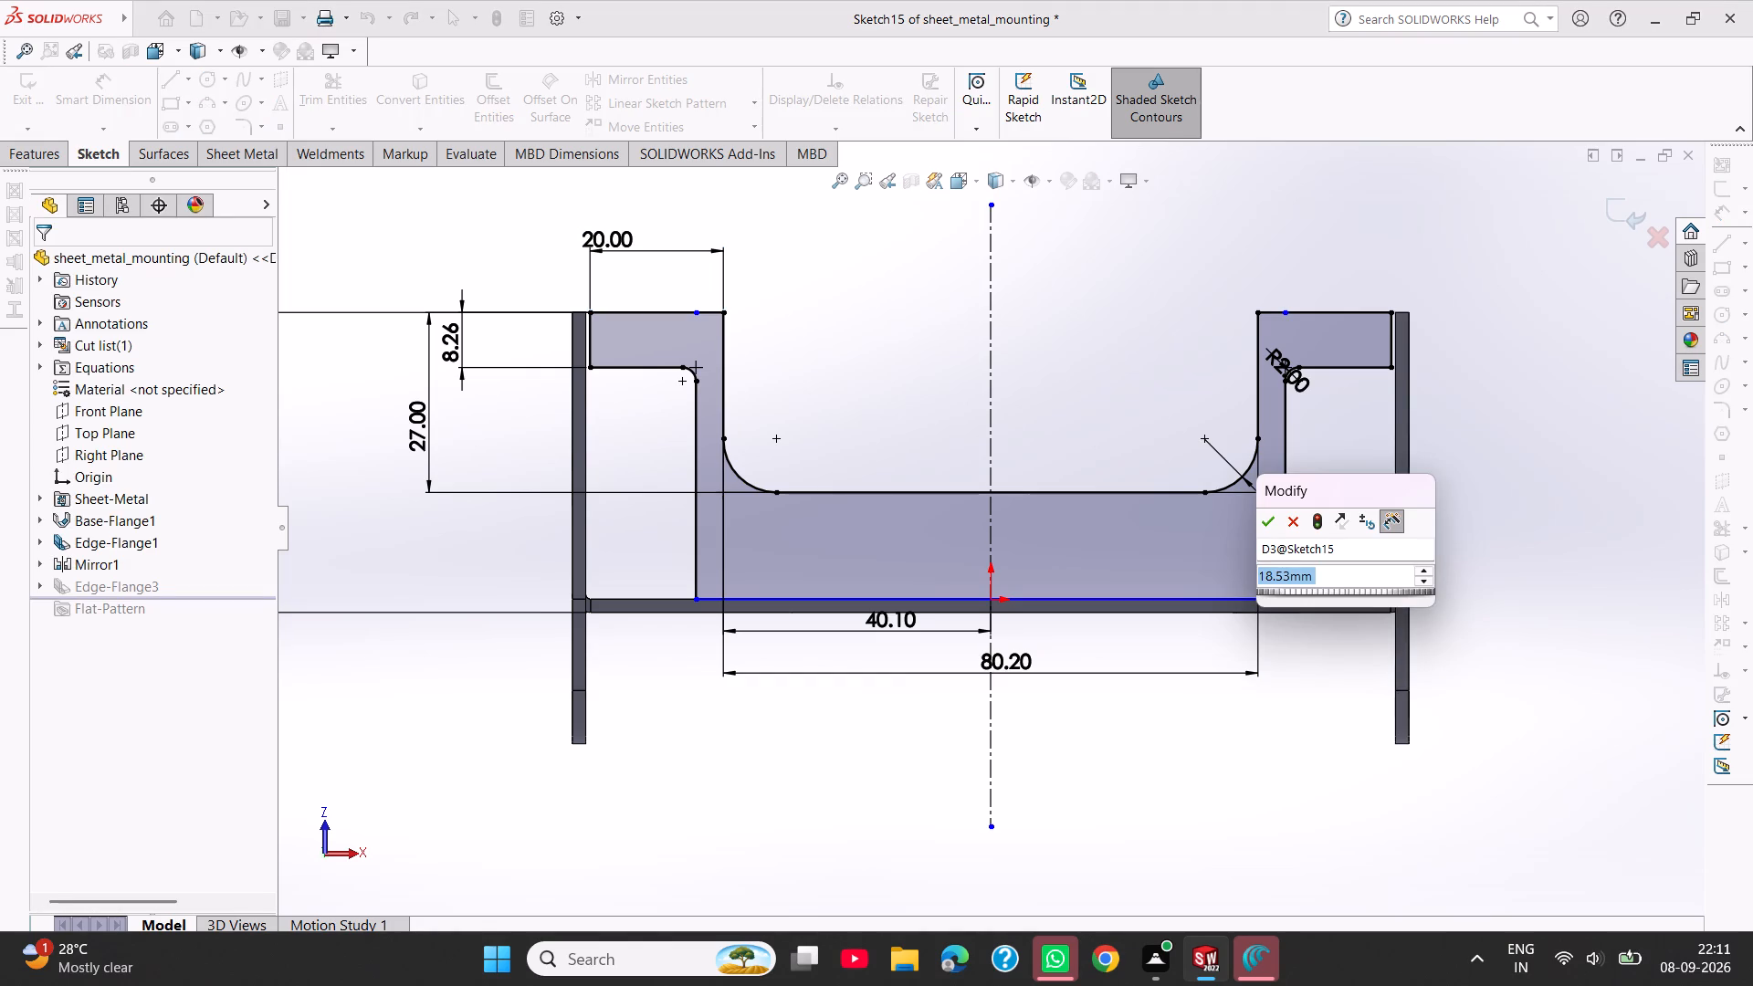
text(16)
key(Return)
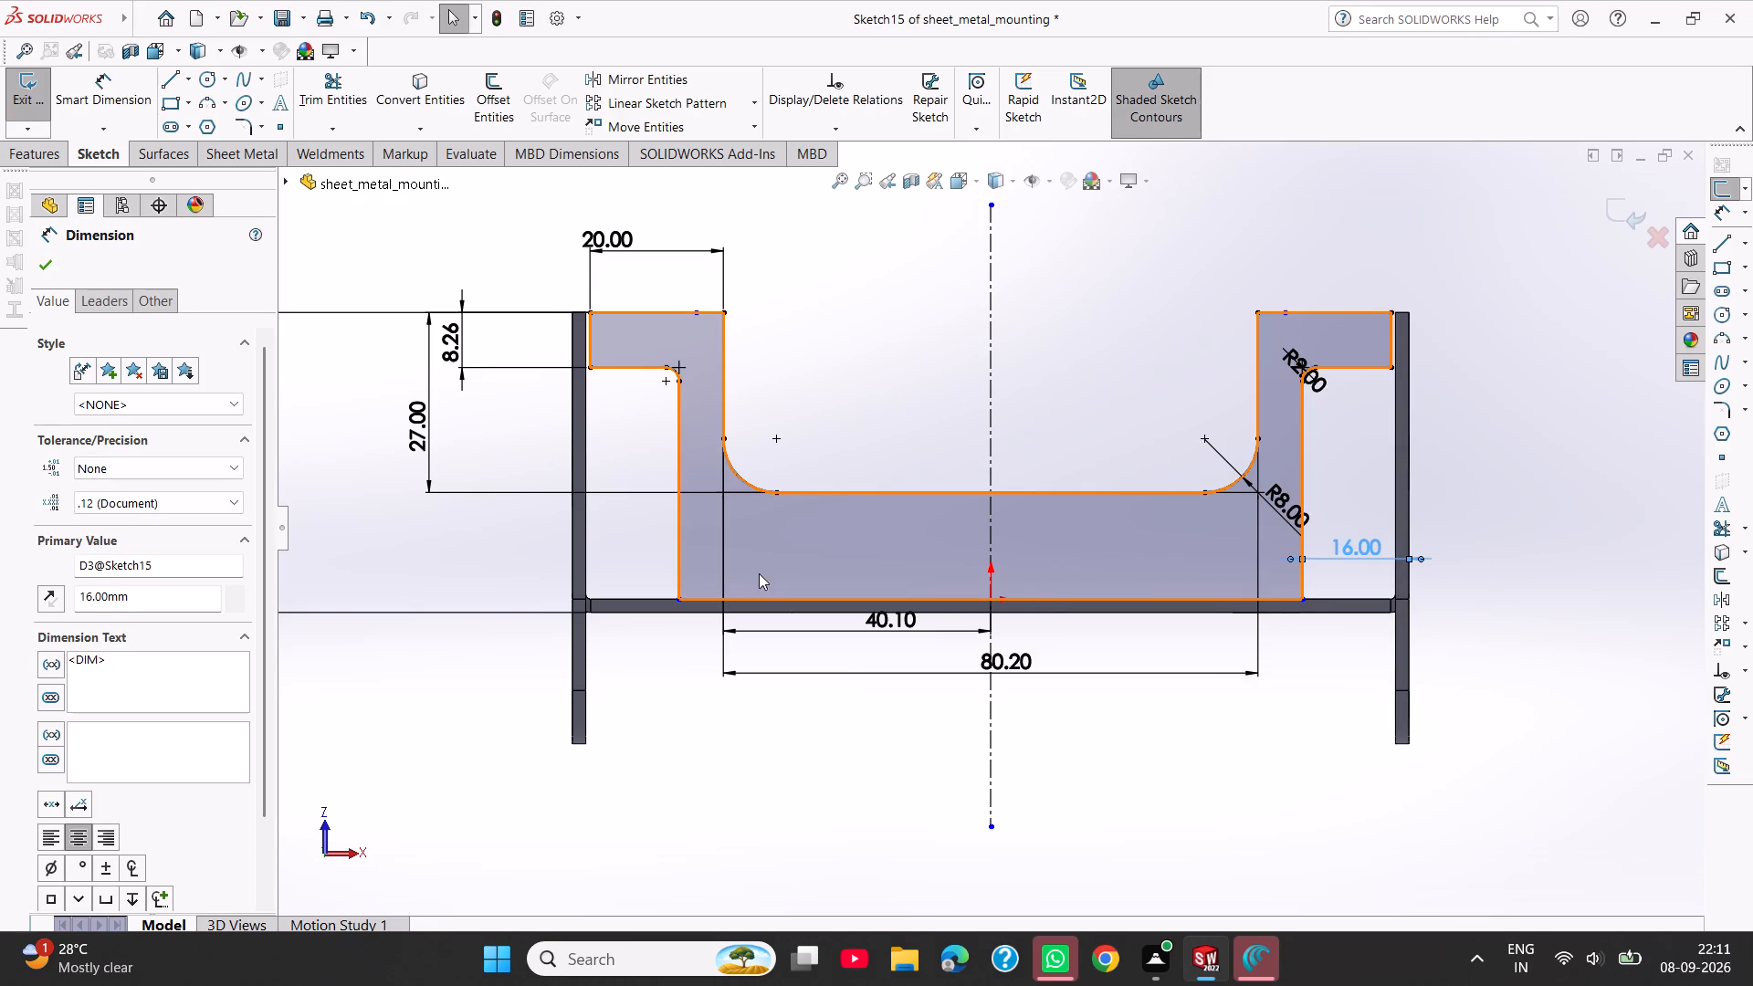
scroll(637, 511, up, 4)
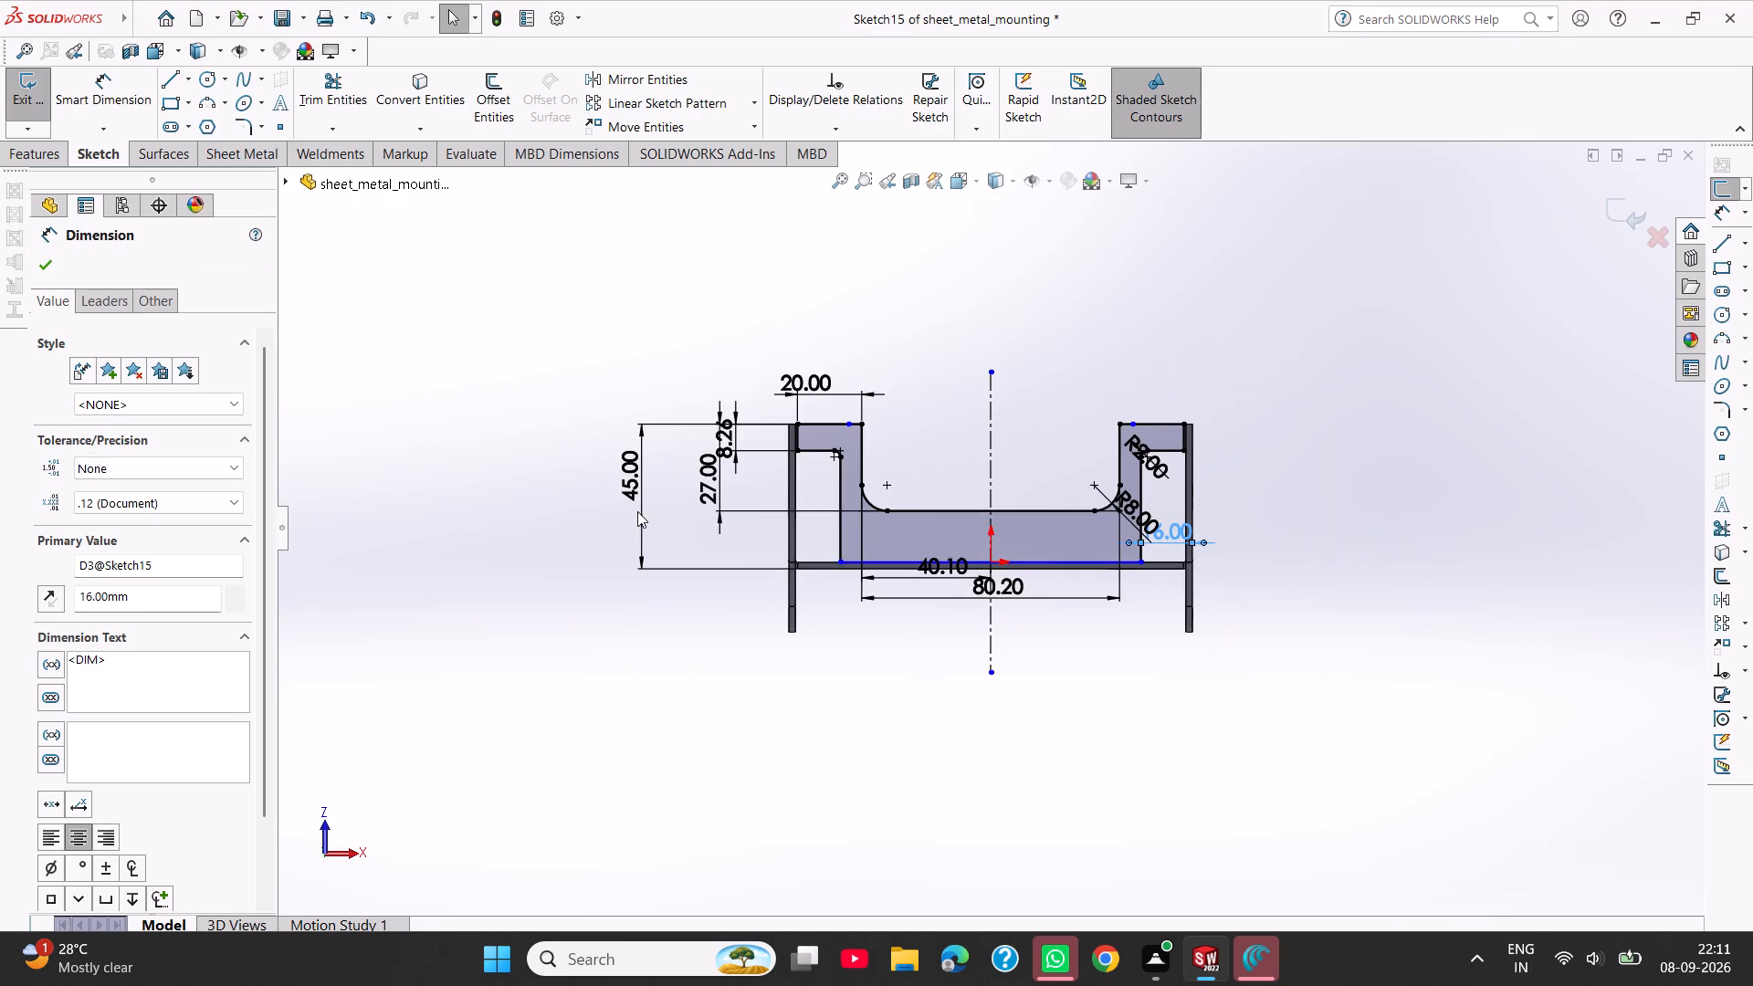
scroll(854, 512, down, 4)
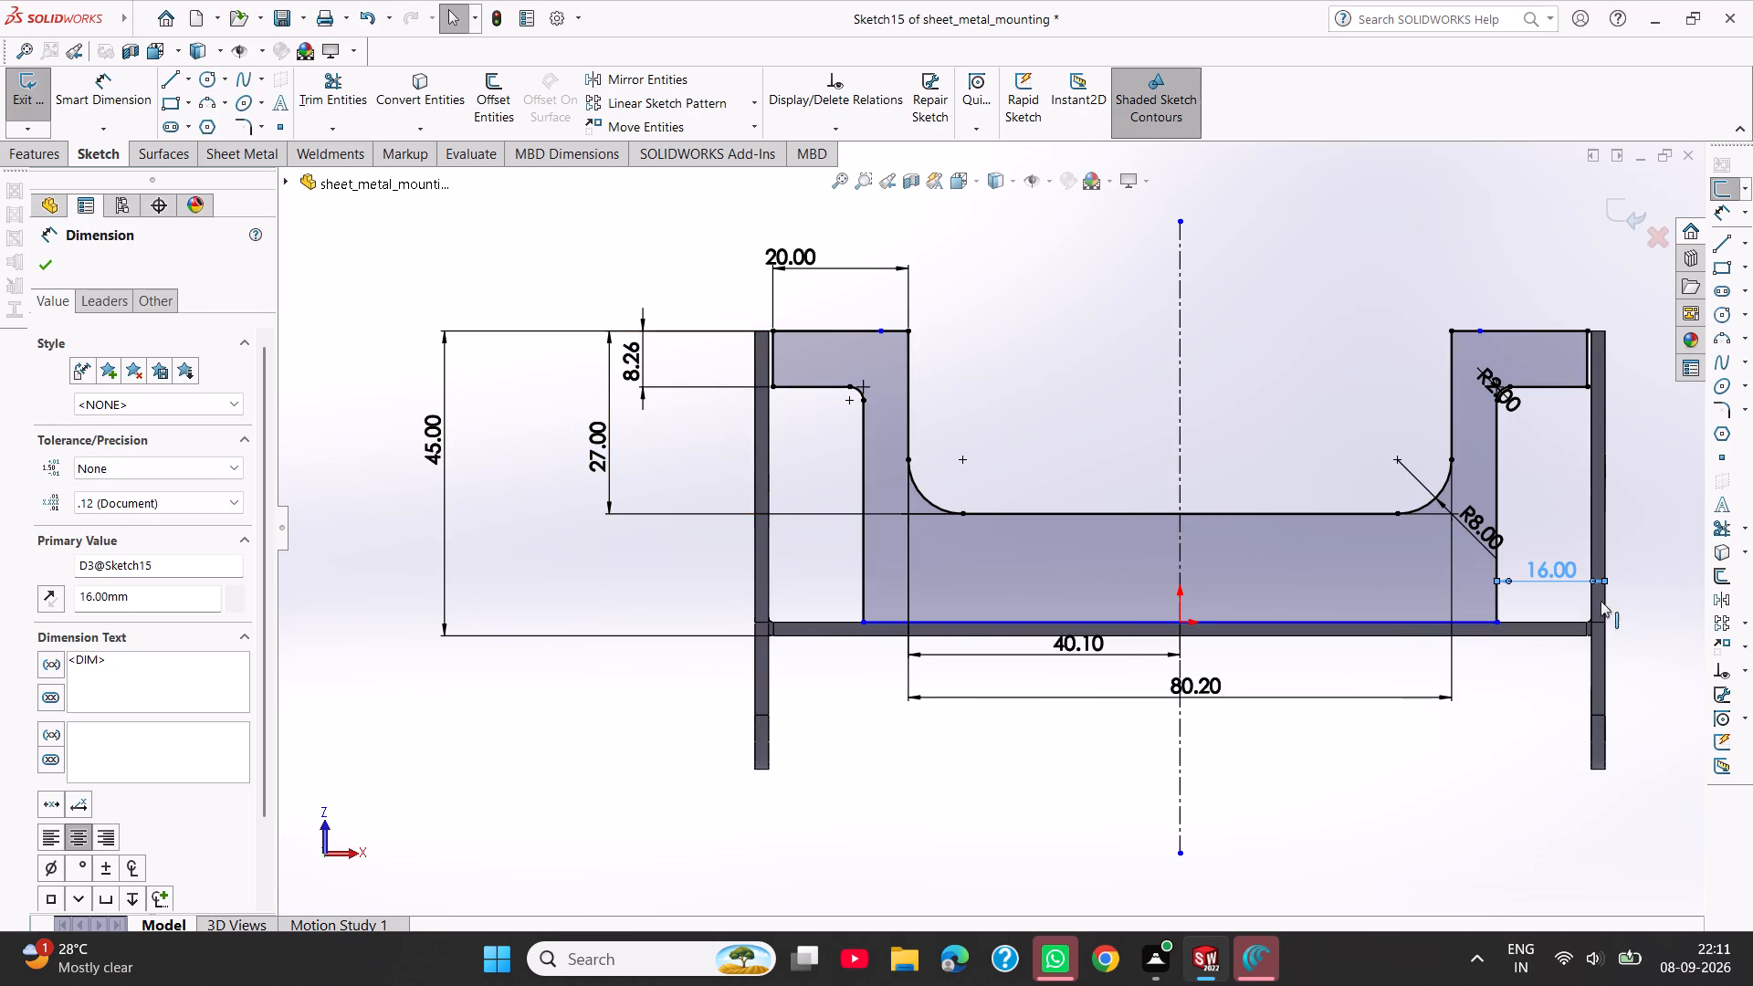
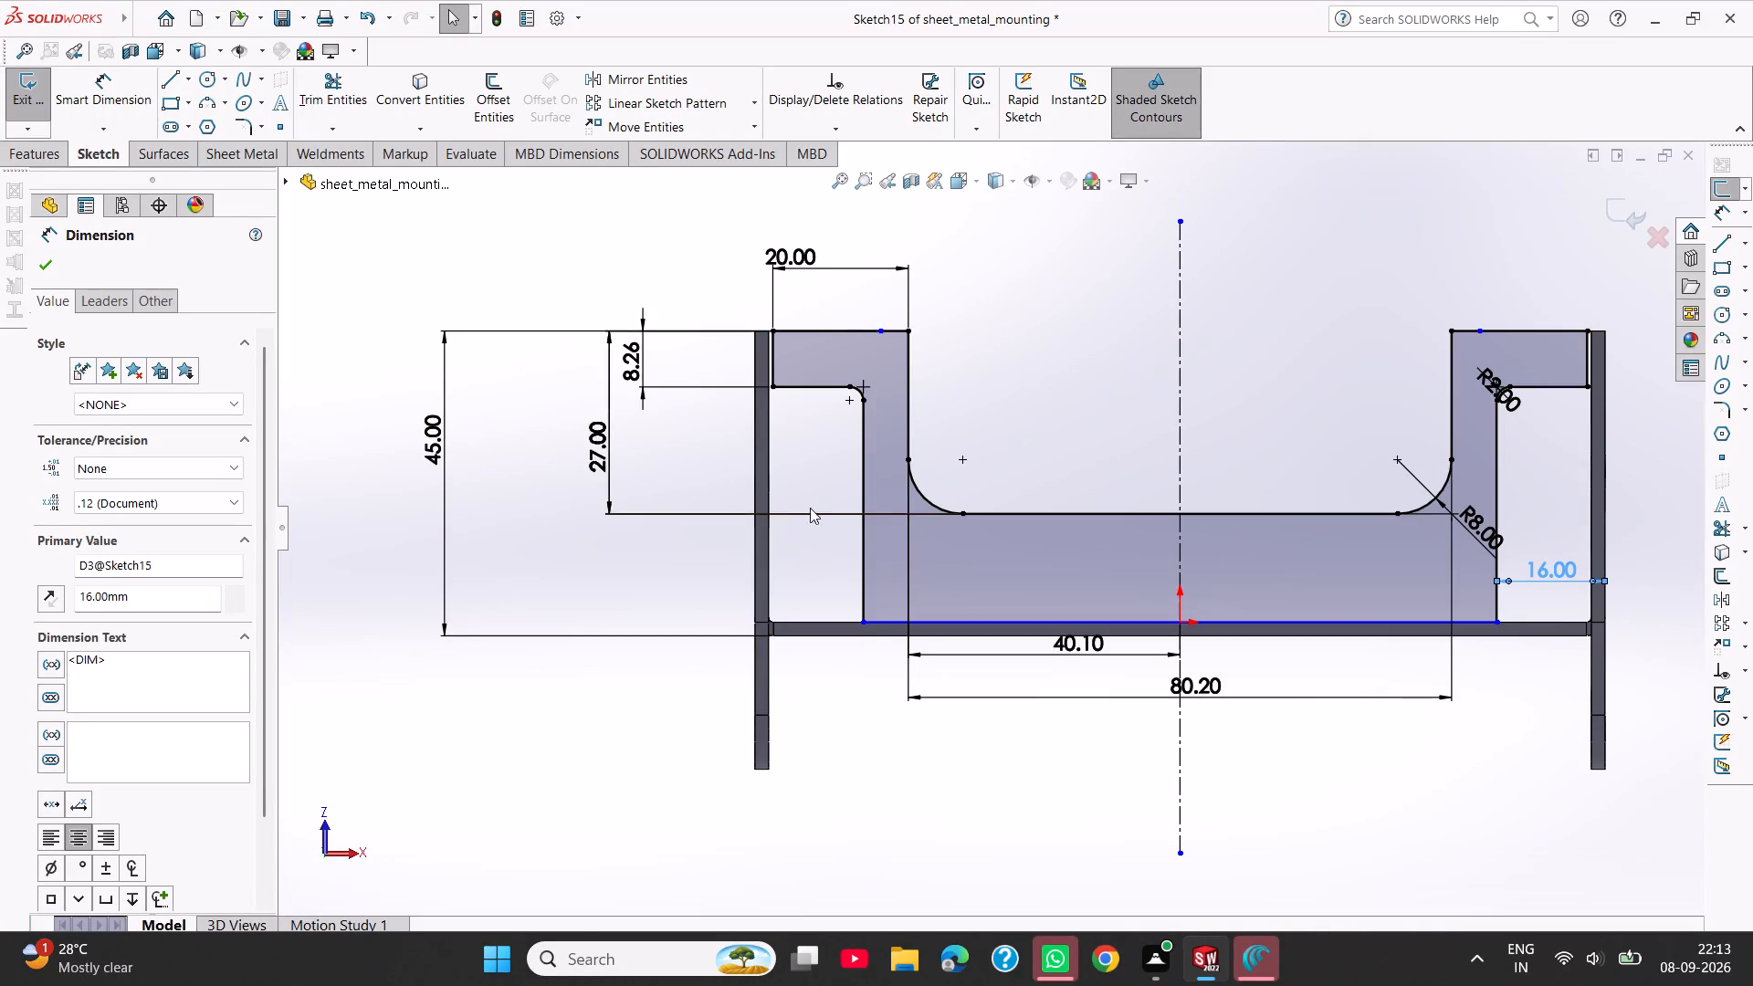
Set the distance between the right arm's outer line and the right side flange to 14 mm and exit the sketch.
double_click(1547, 574)
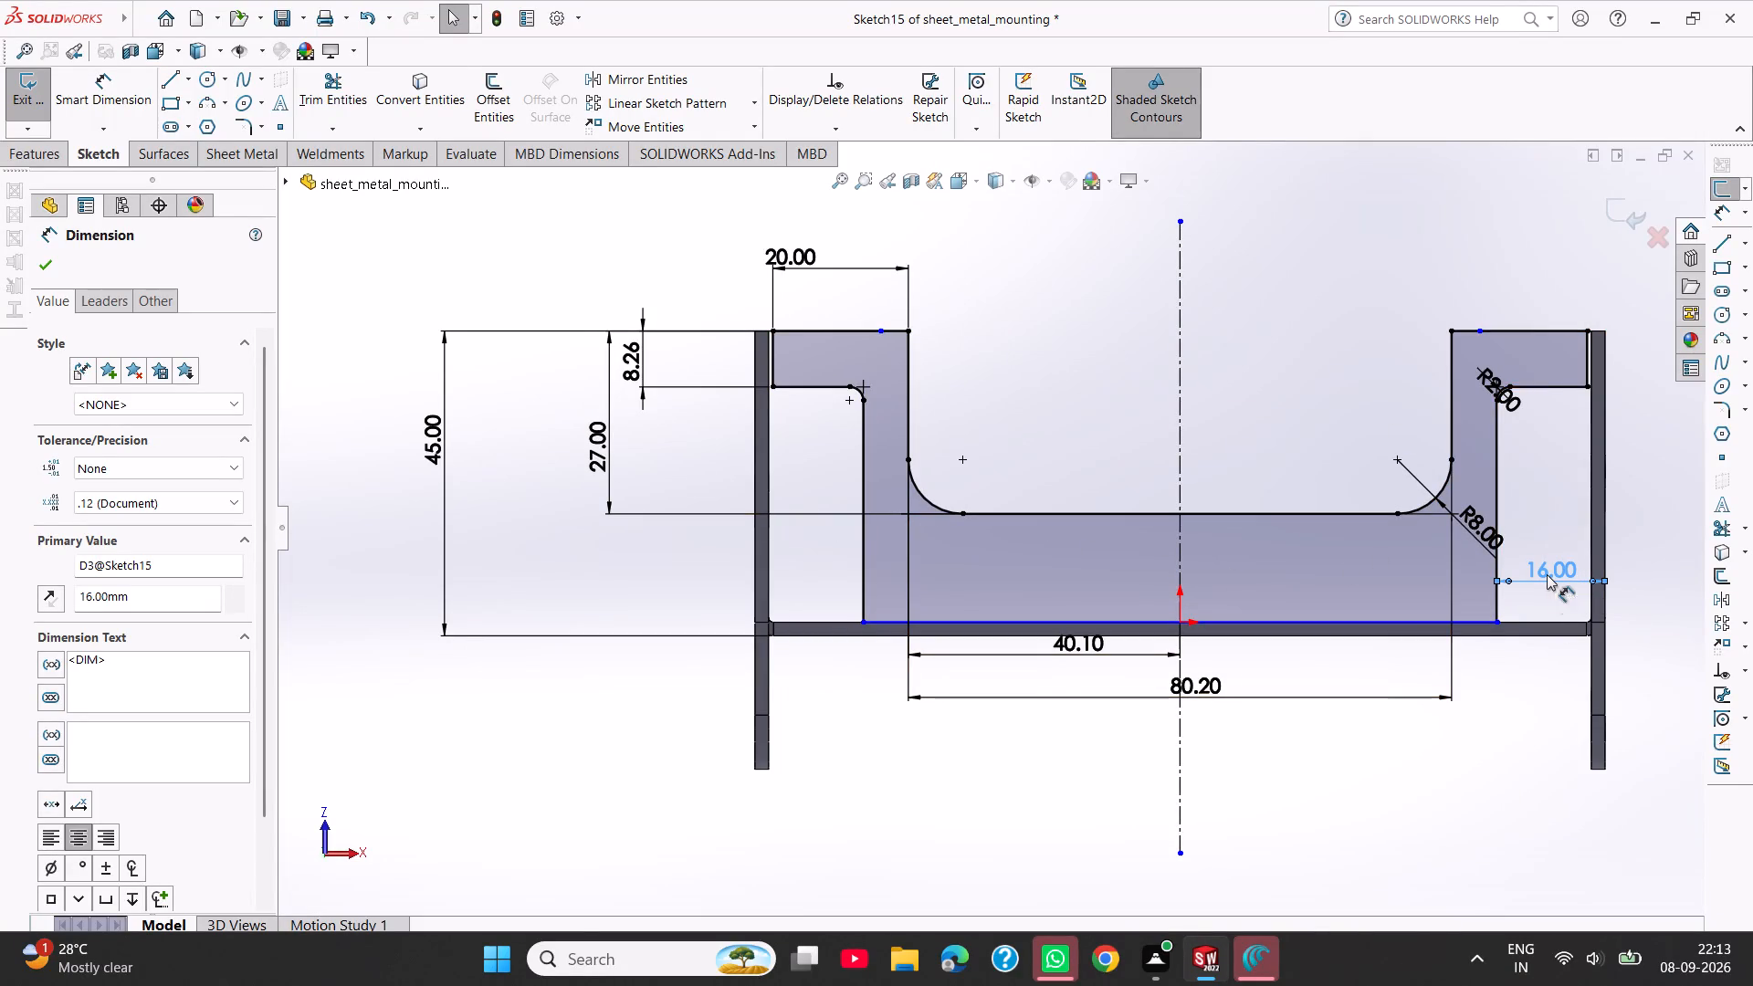
text(14)
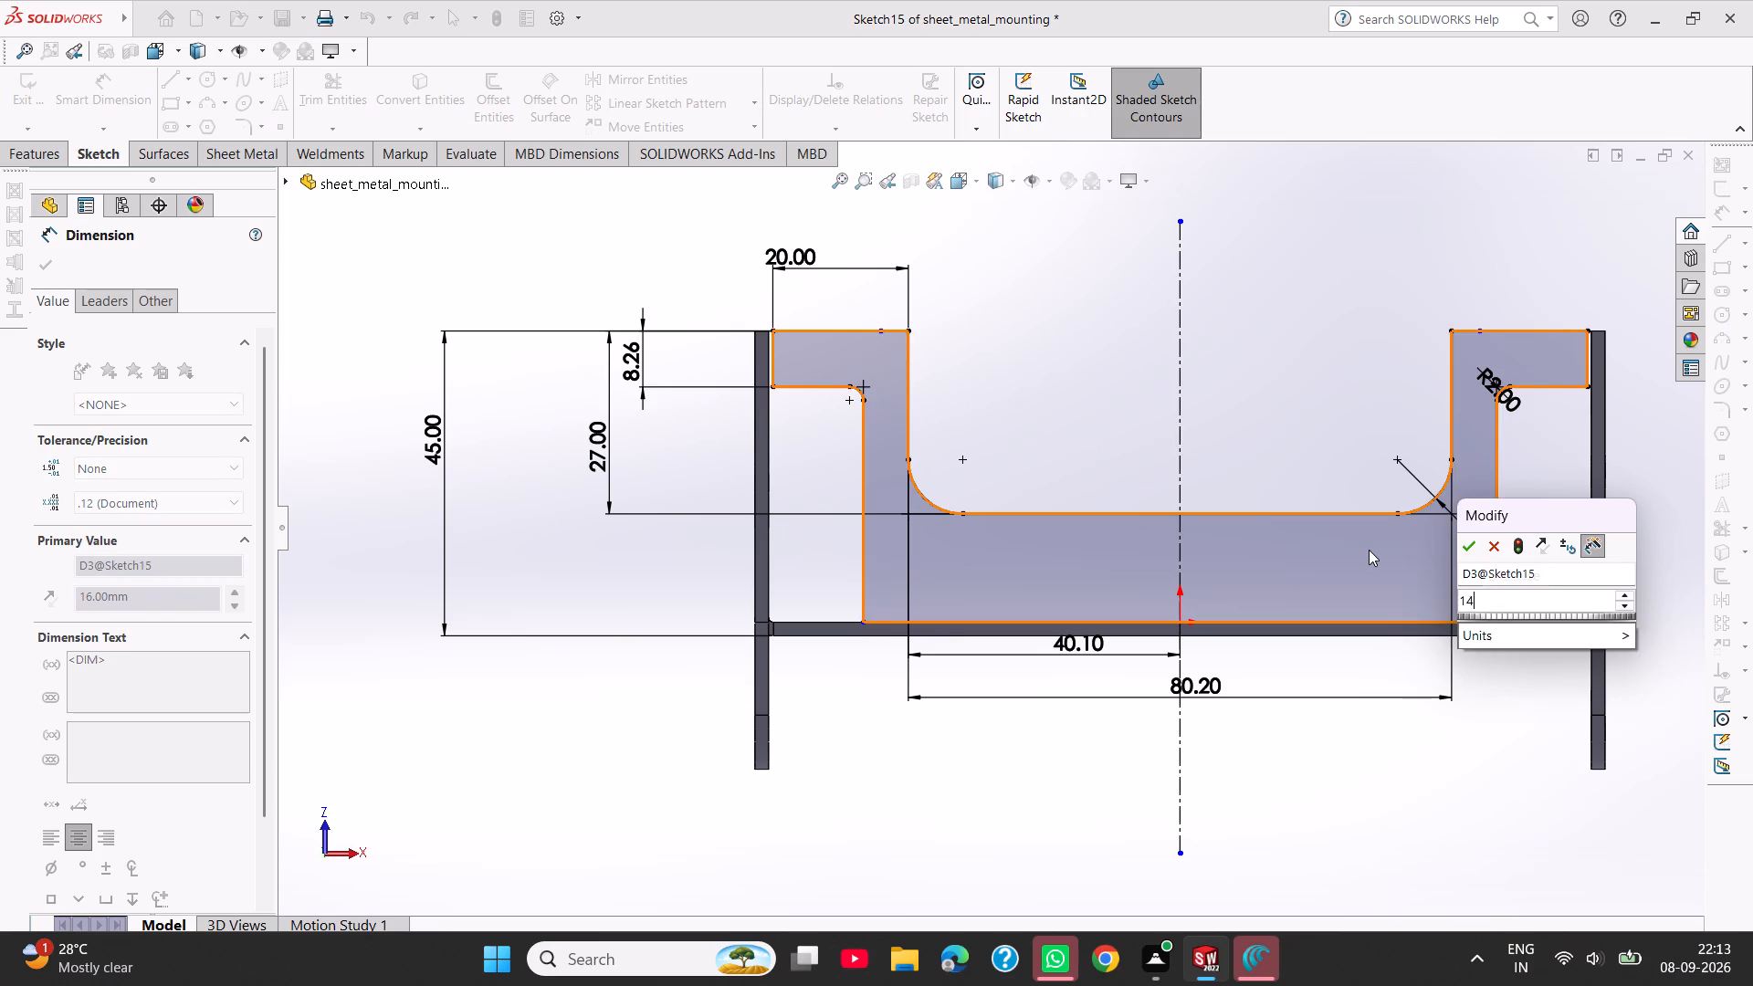
key(Return)
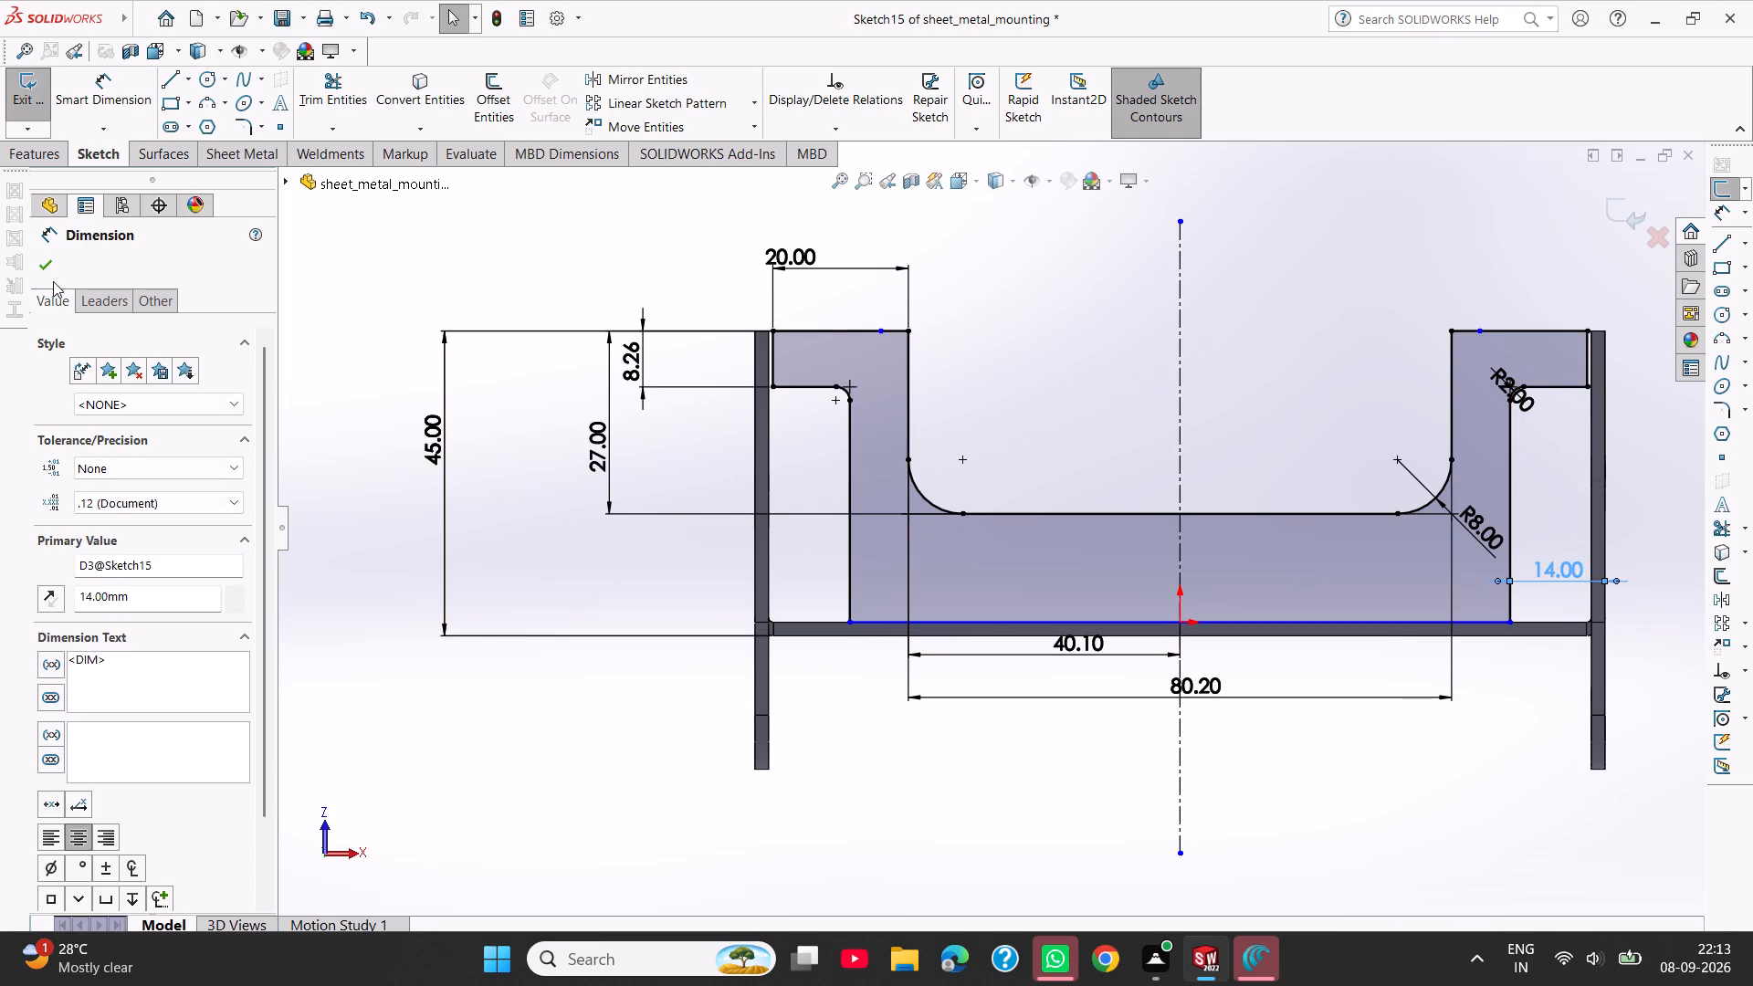
drag(47, 269, 47, 278)
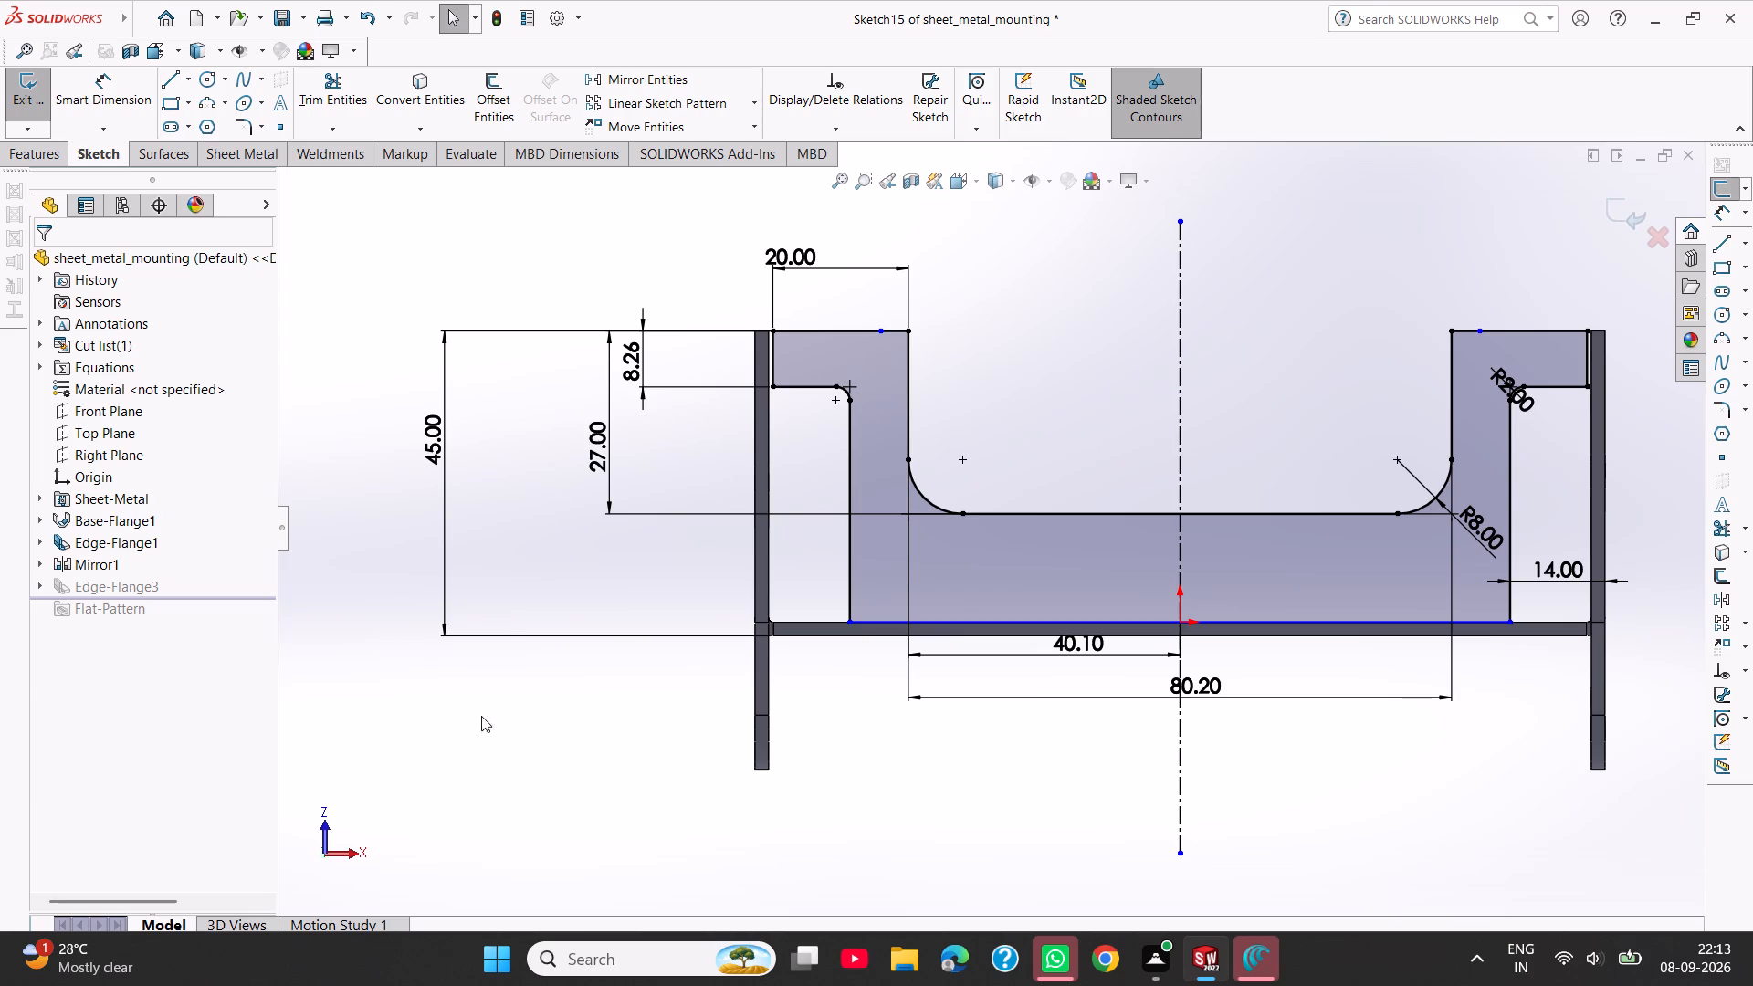
click(37, 94)
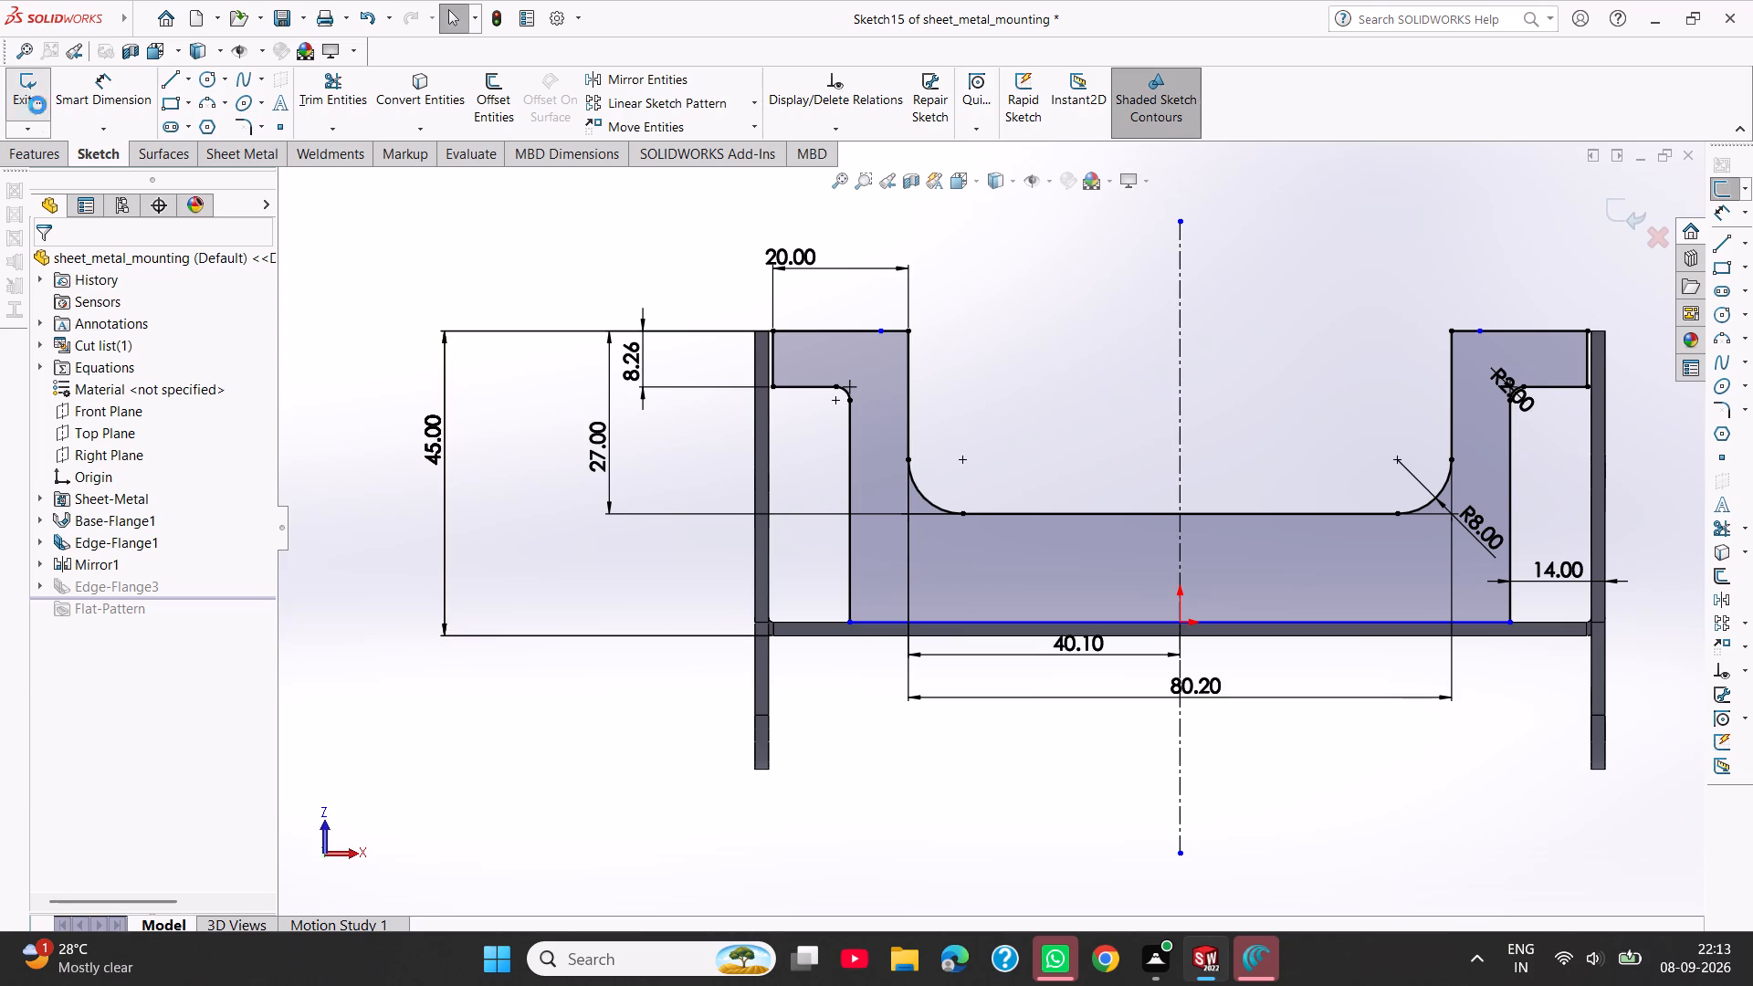
Examine the rebuilt part from several angles, checking the U-shaped flange, side flanges and base plate.
middle_drag(511, 570, 414, 737)
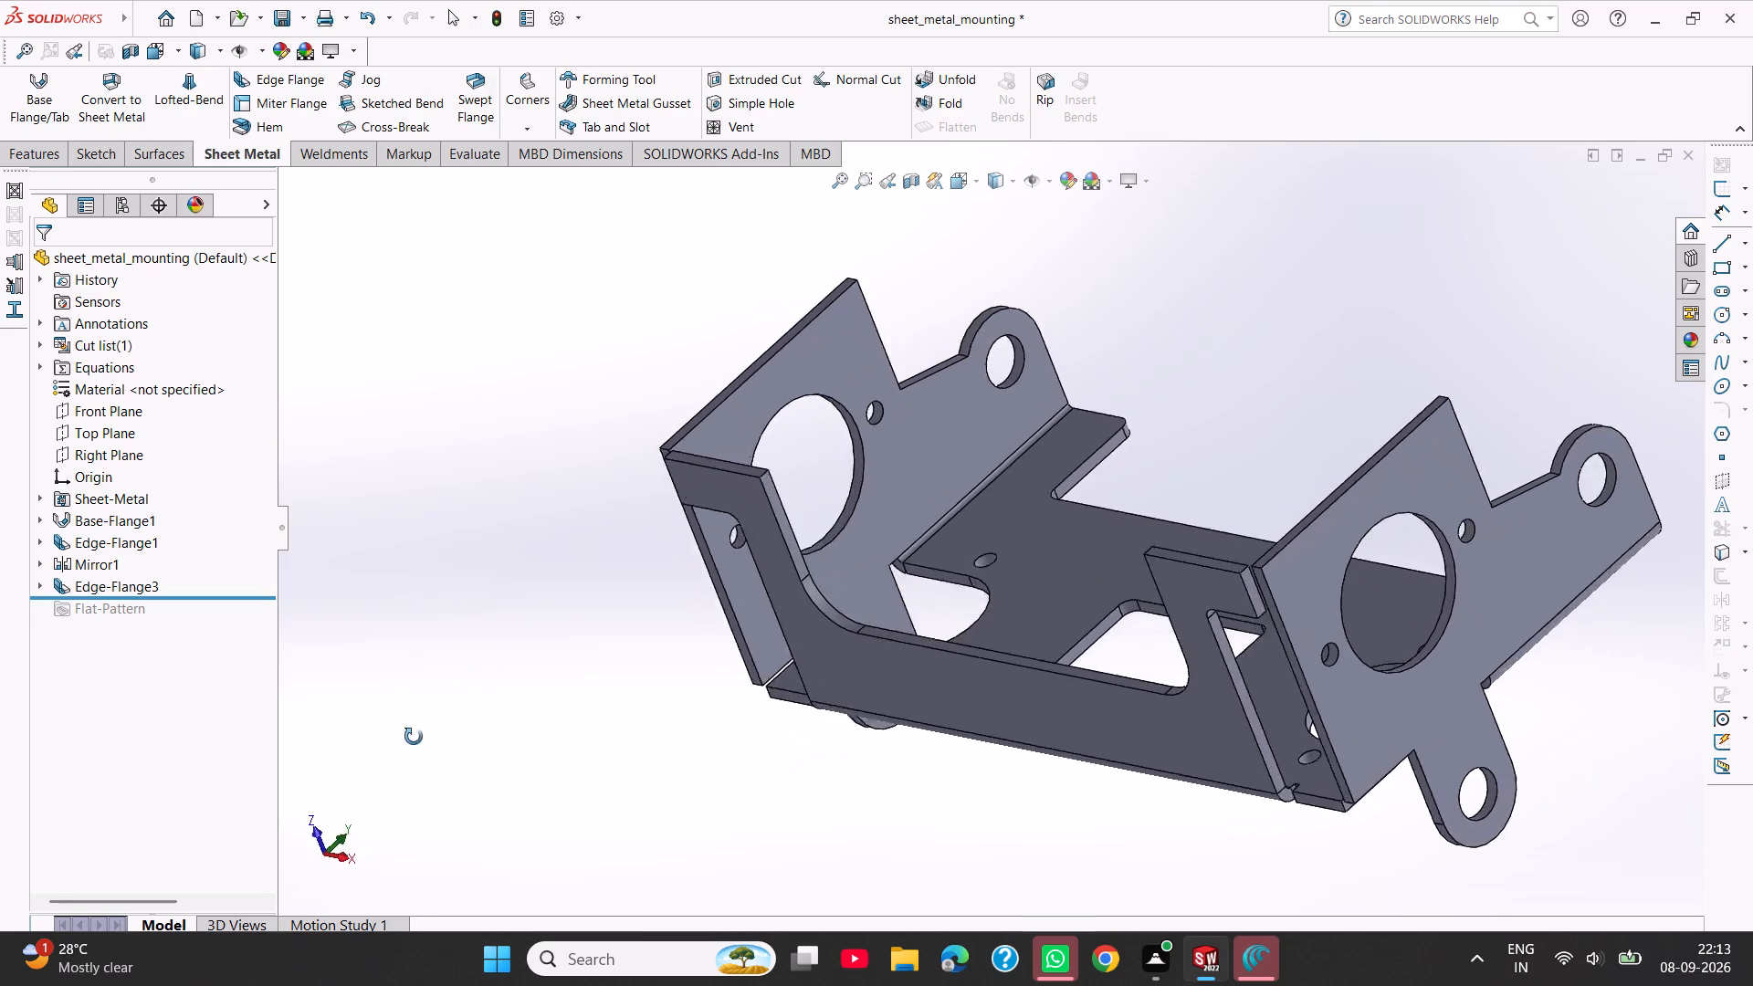
middle_drag(414, 737, 509, 788)
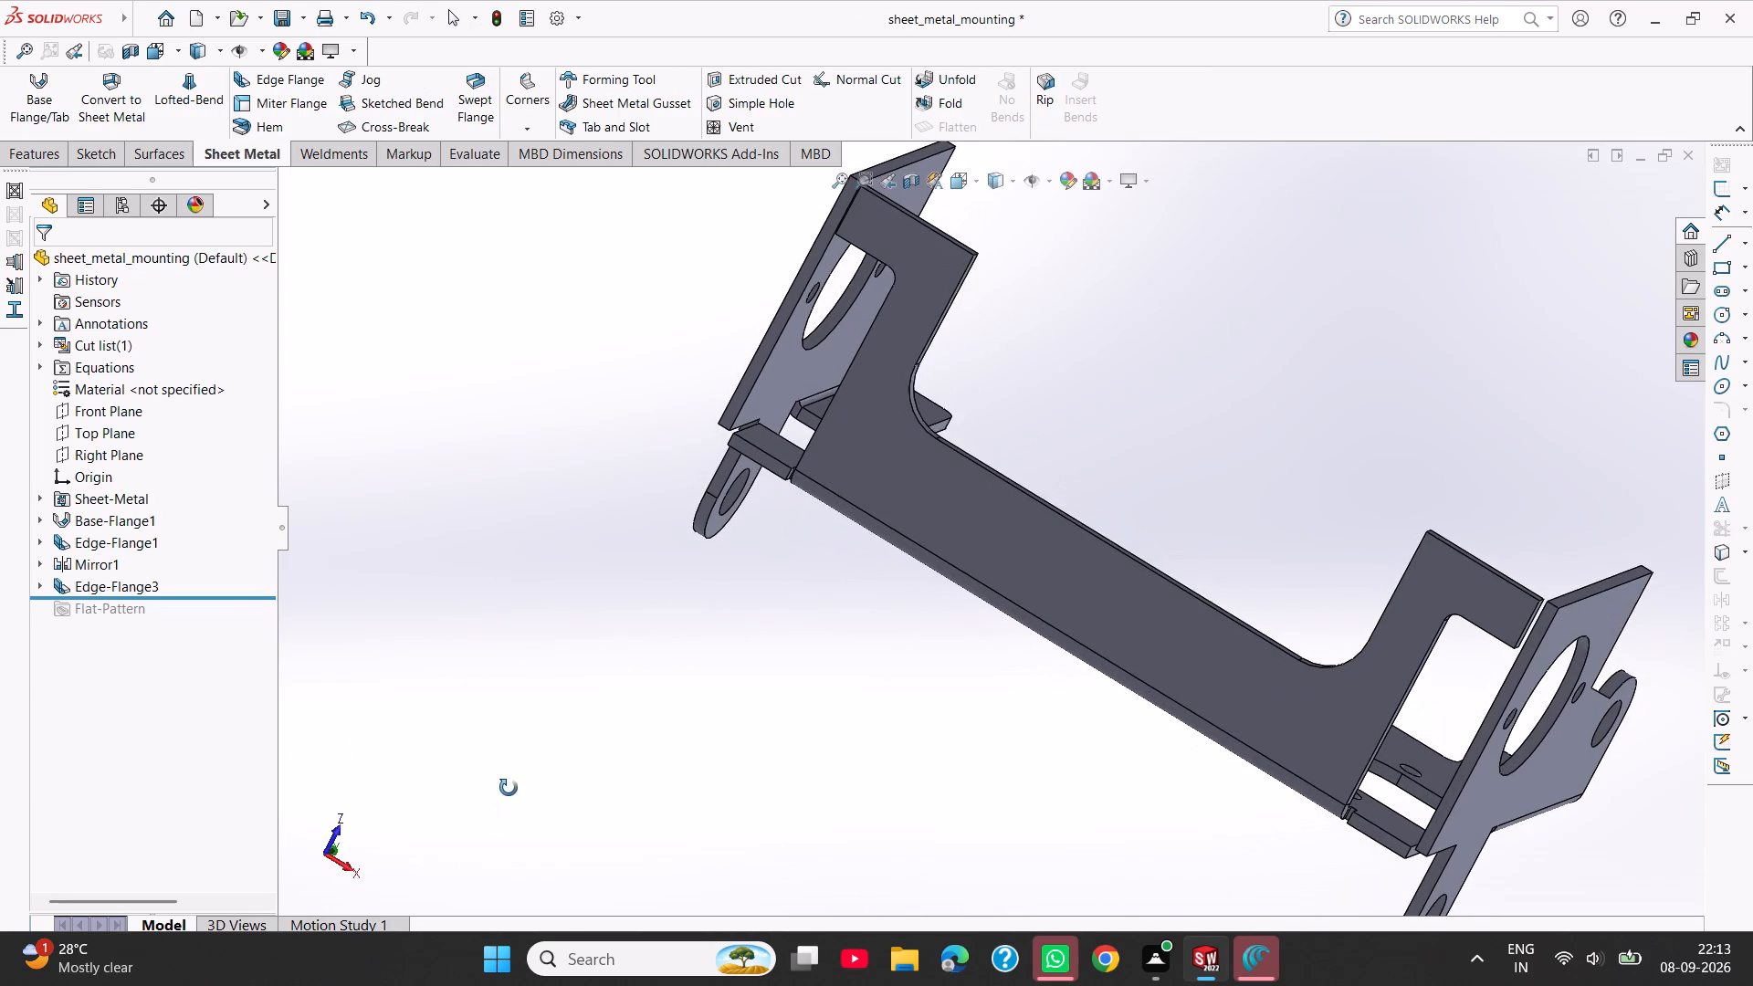
middle_drag(509, 788, 508, 792)
scroll(771, 708, up, 1)
middle_drag(986, 636, 781, 776)
scroll(1191, 565, up, 1)
middle_drag(1168, 540, 1198, 524)
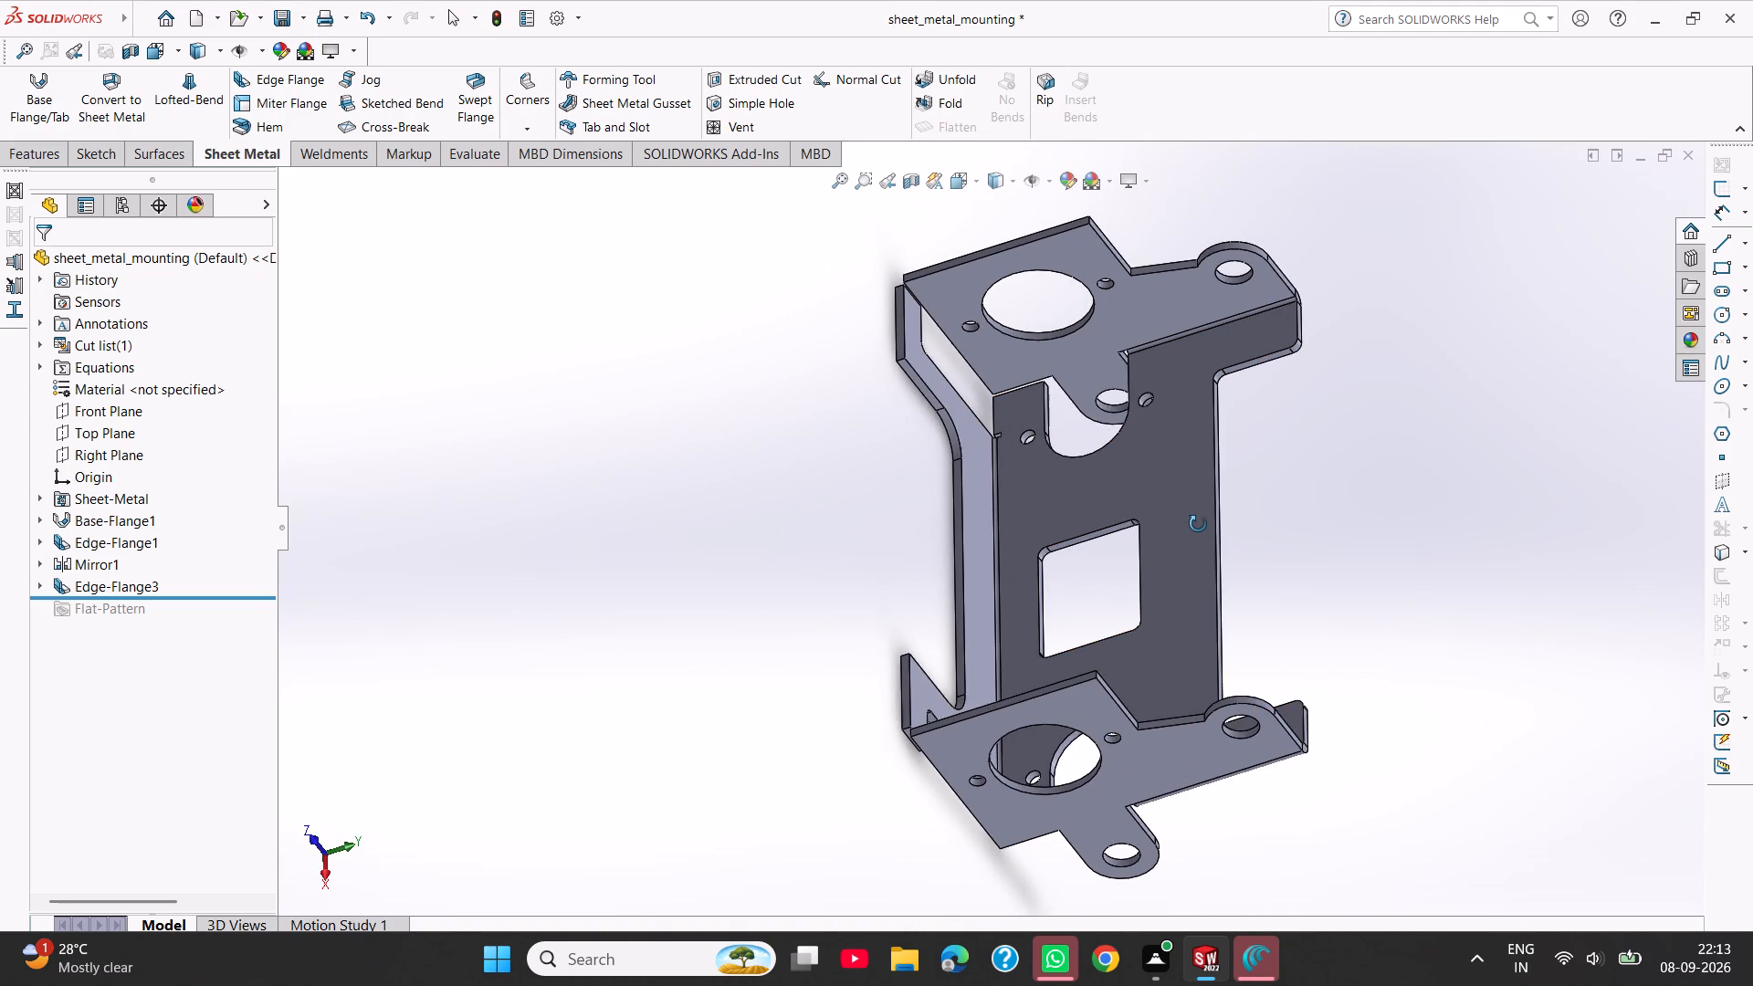
middle_drag(1198, 524, 1243, 461)
scroll(1183, 500, down, 4)
middle_drag(1149, 507, 1149, 507)
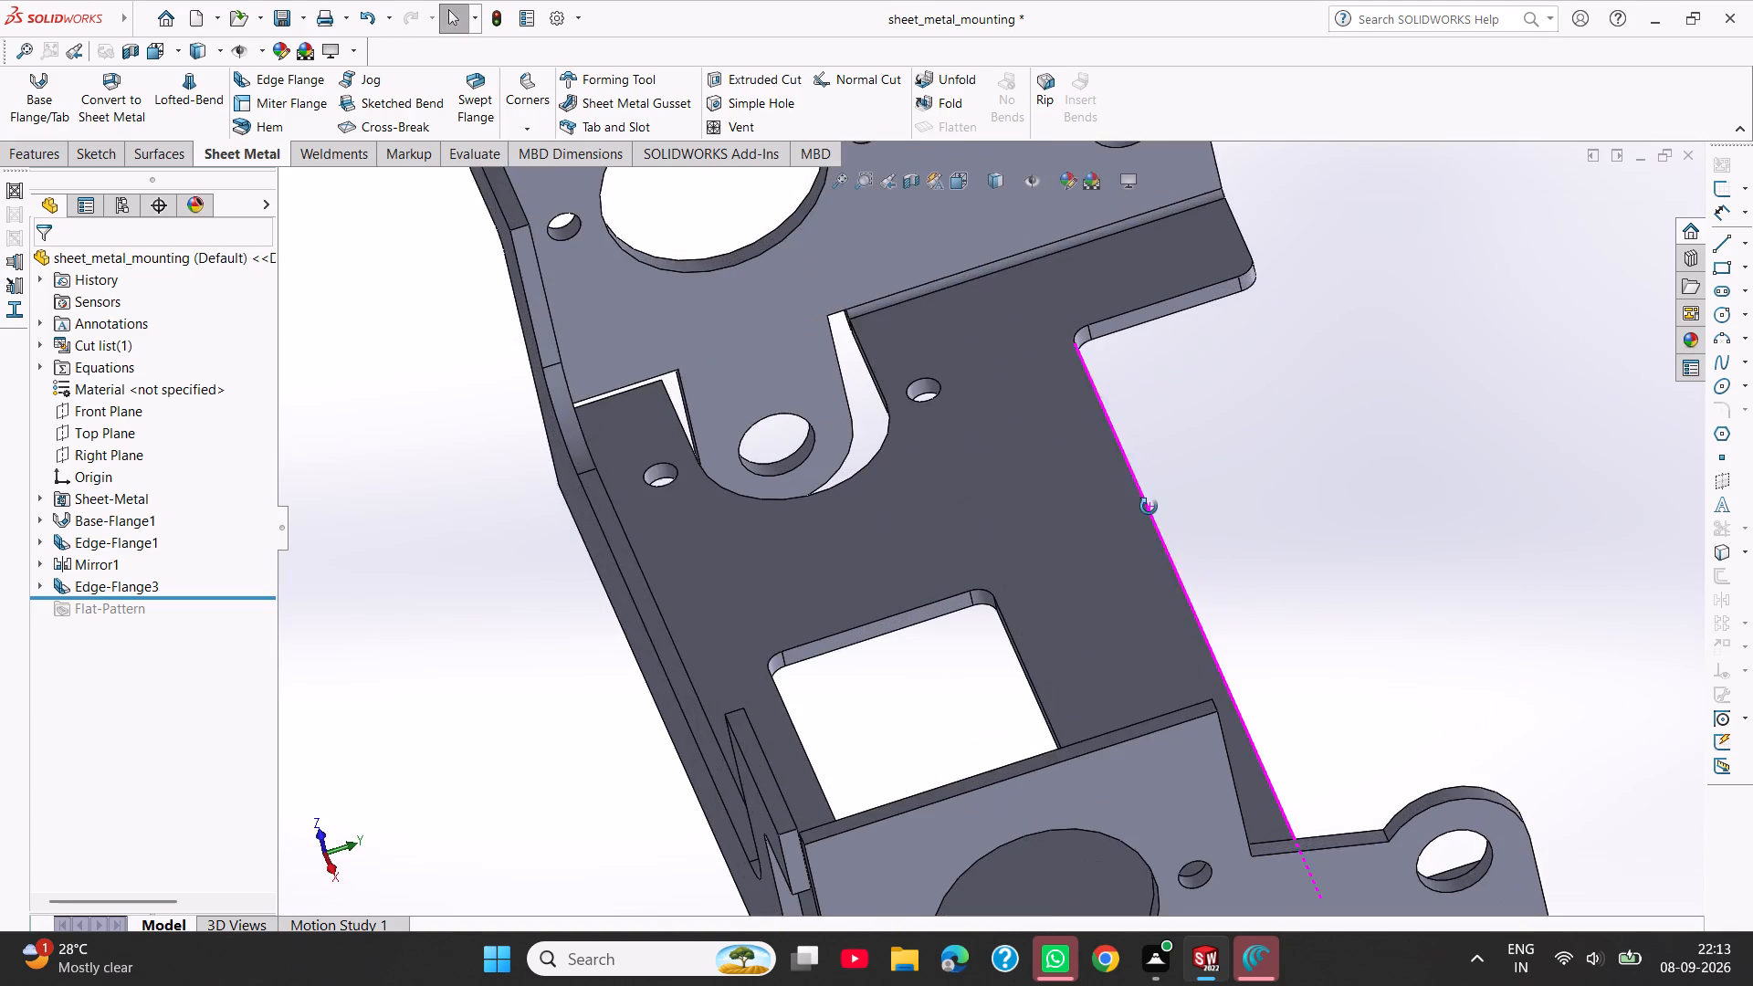
middle_drag(1149, 507, 1155, 496)
scroll(1150, 502, up, 1)
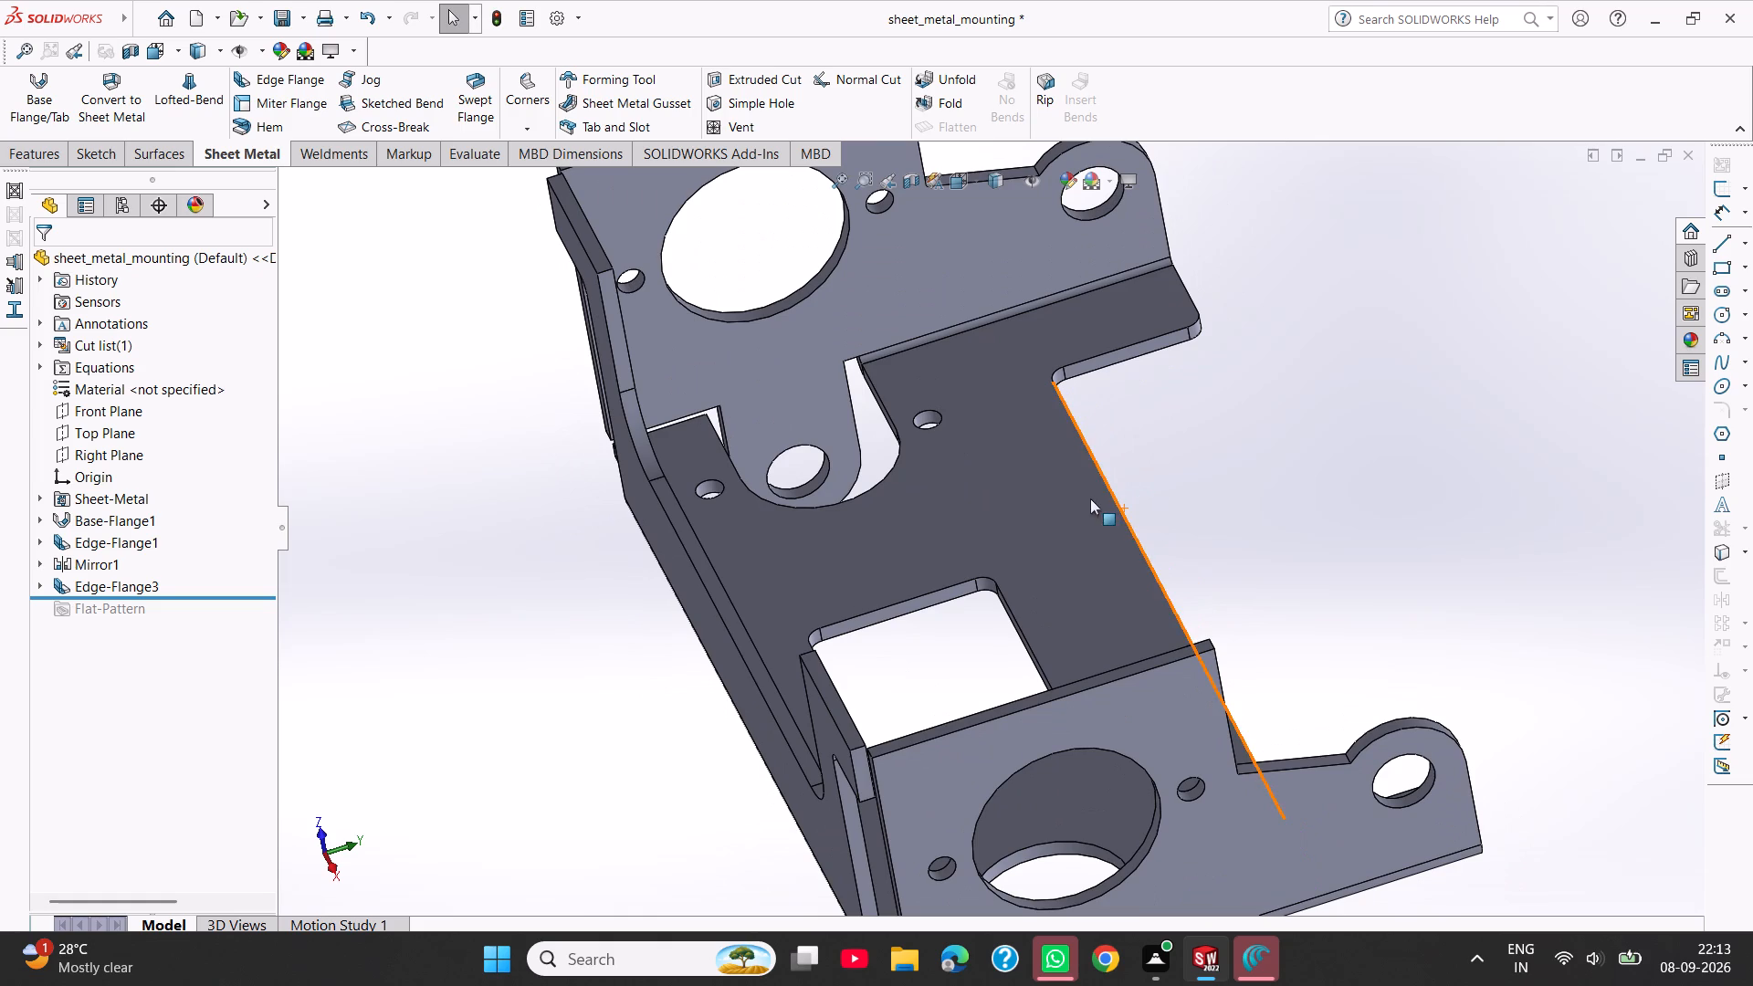
scroll(987, 499, up, 3)
middle_drag(1007, 515, 872, 719)
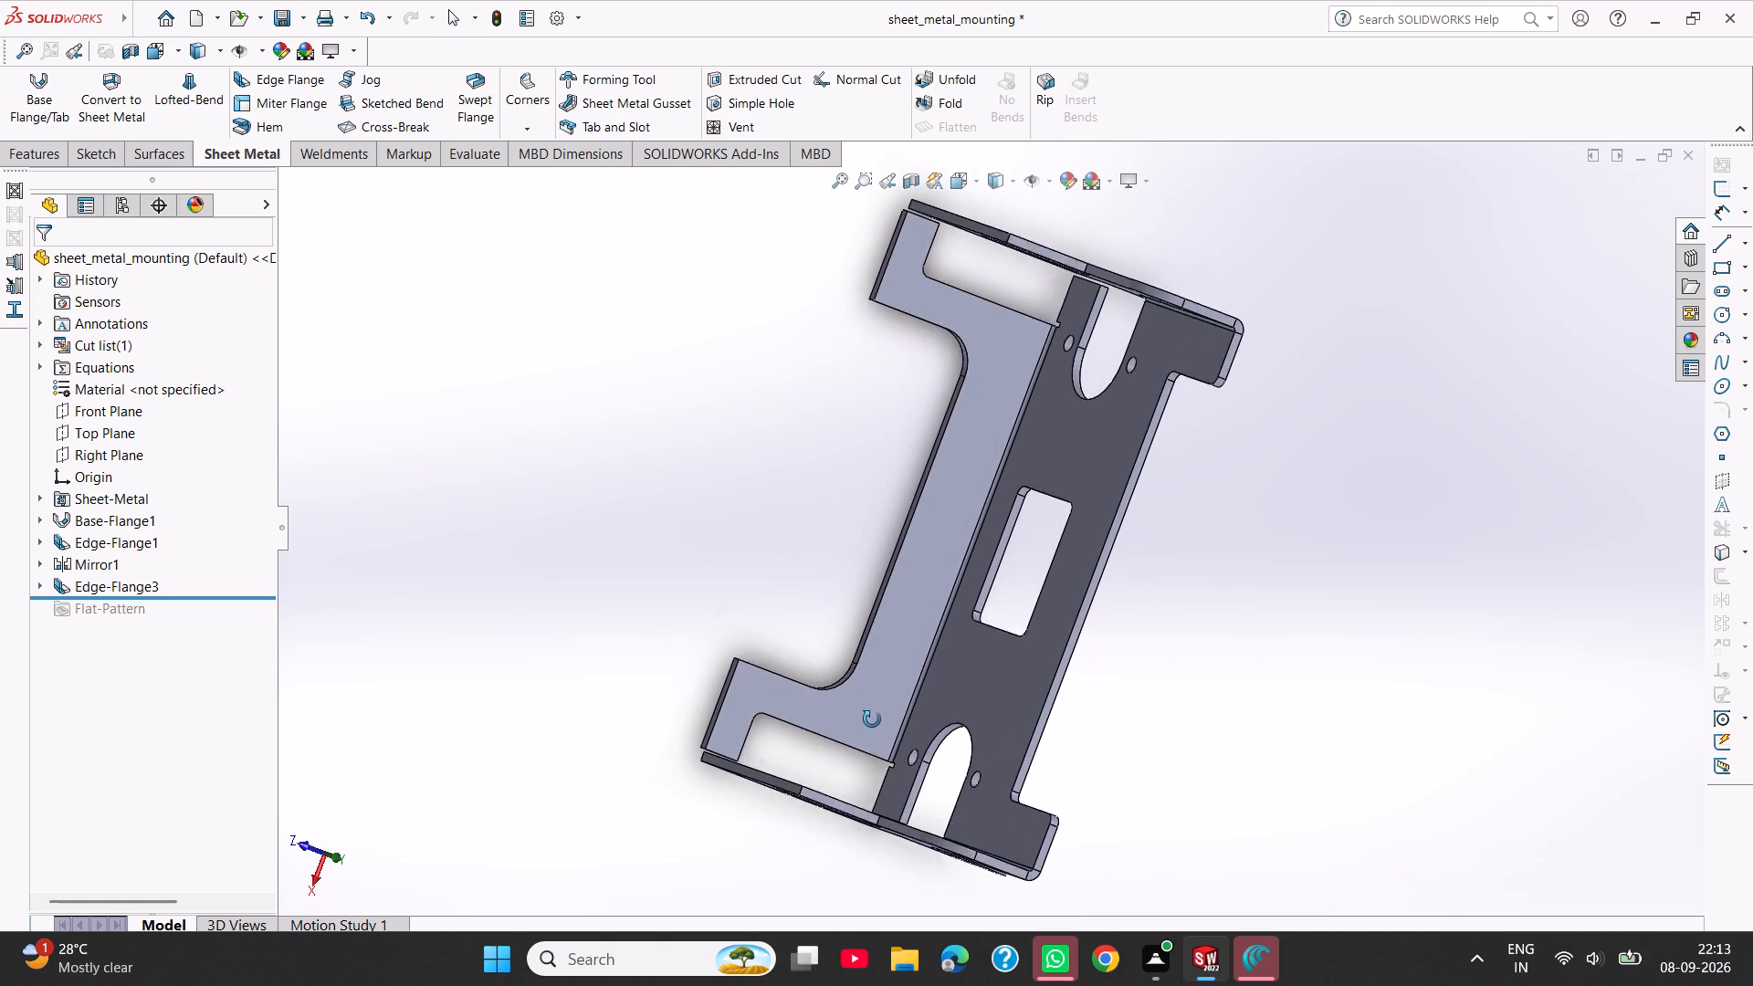
middle_drag(872, 719, 898, 861)
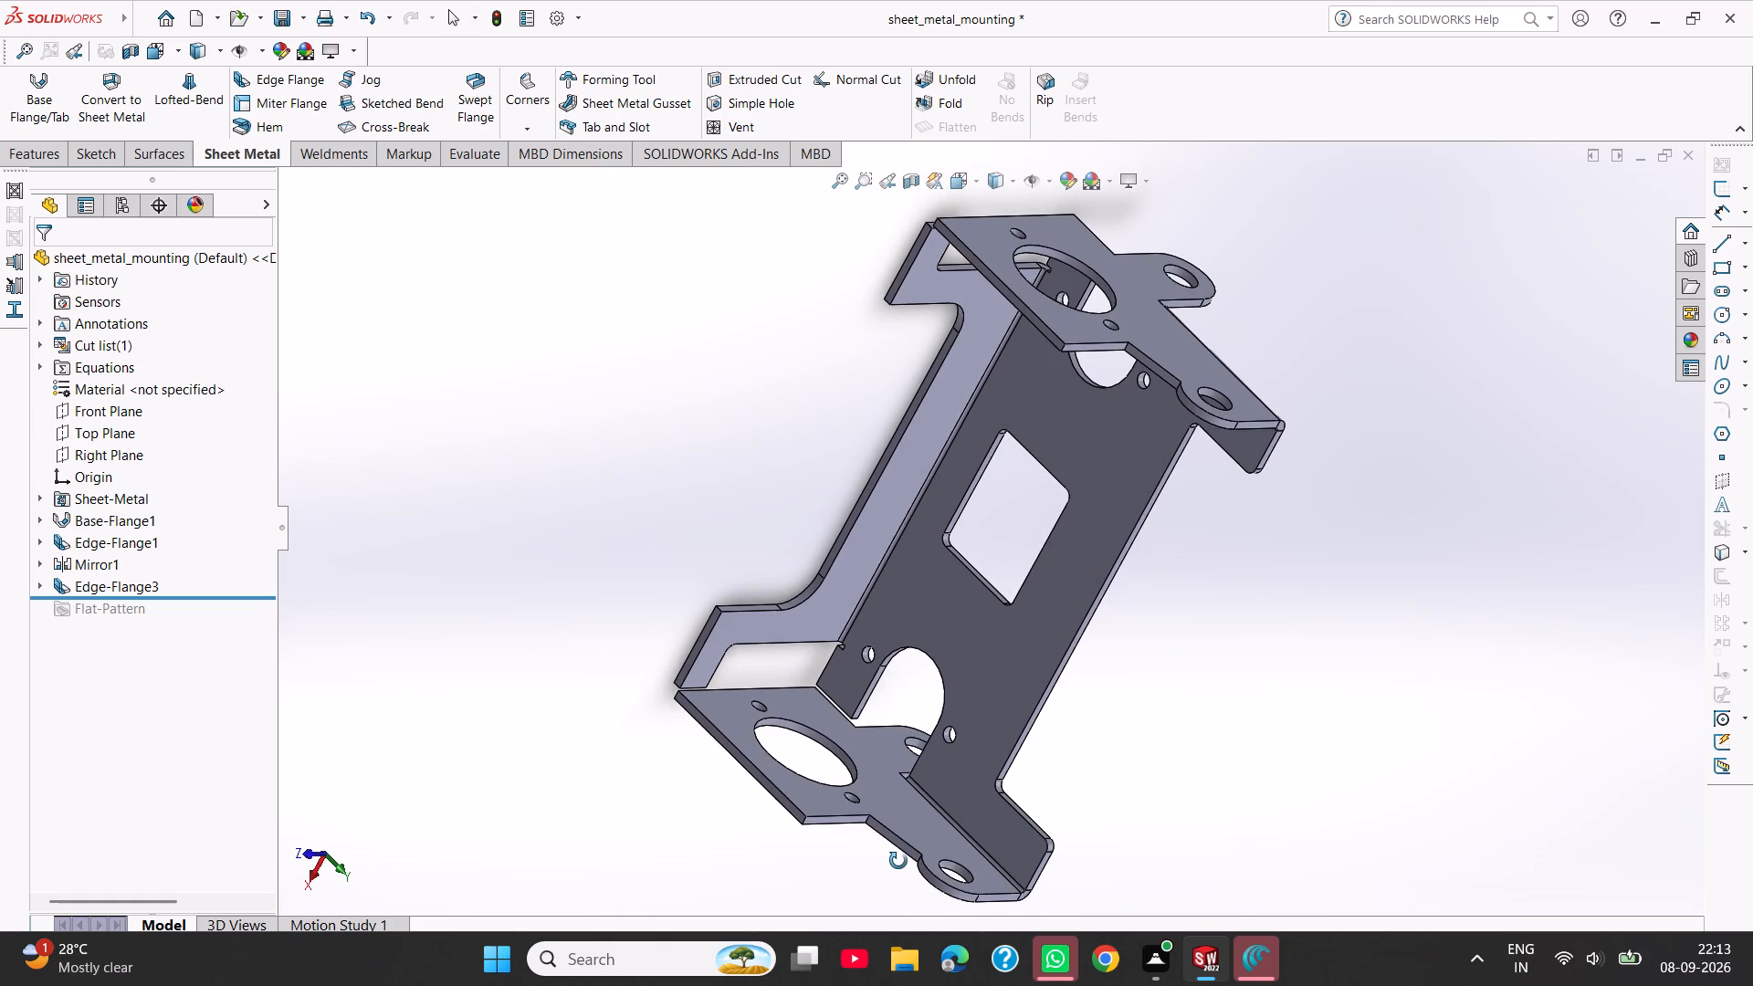
middle_drag(898, 861, 981, 663)
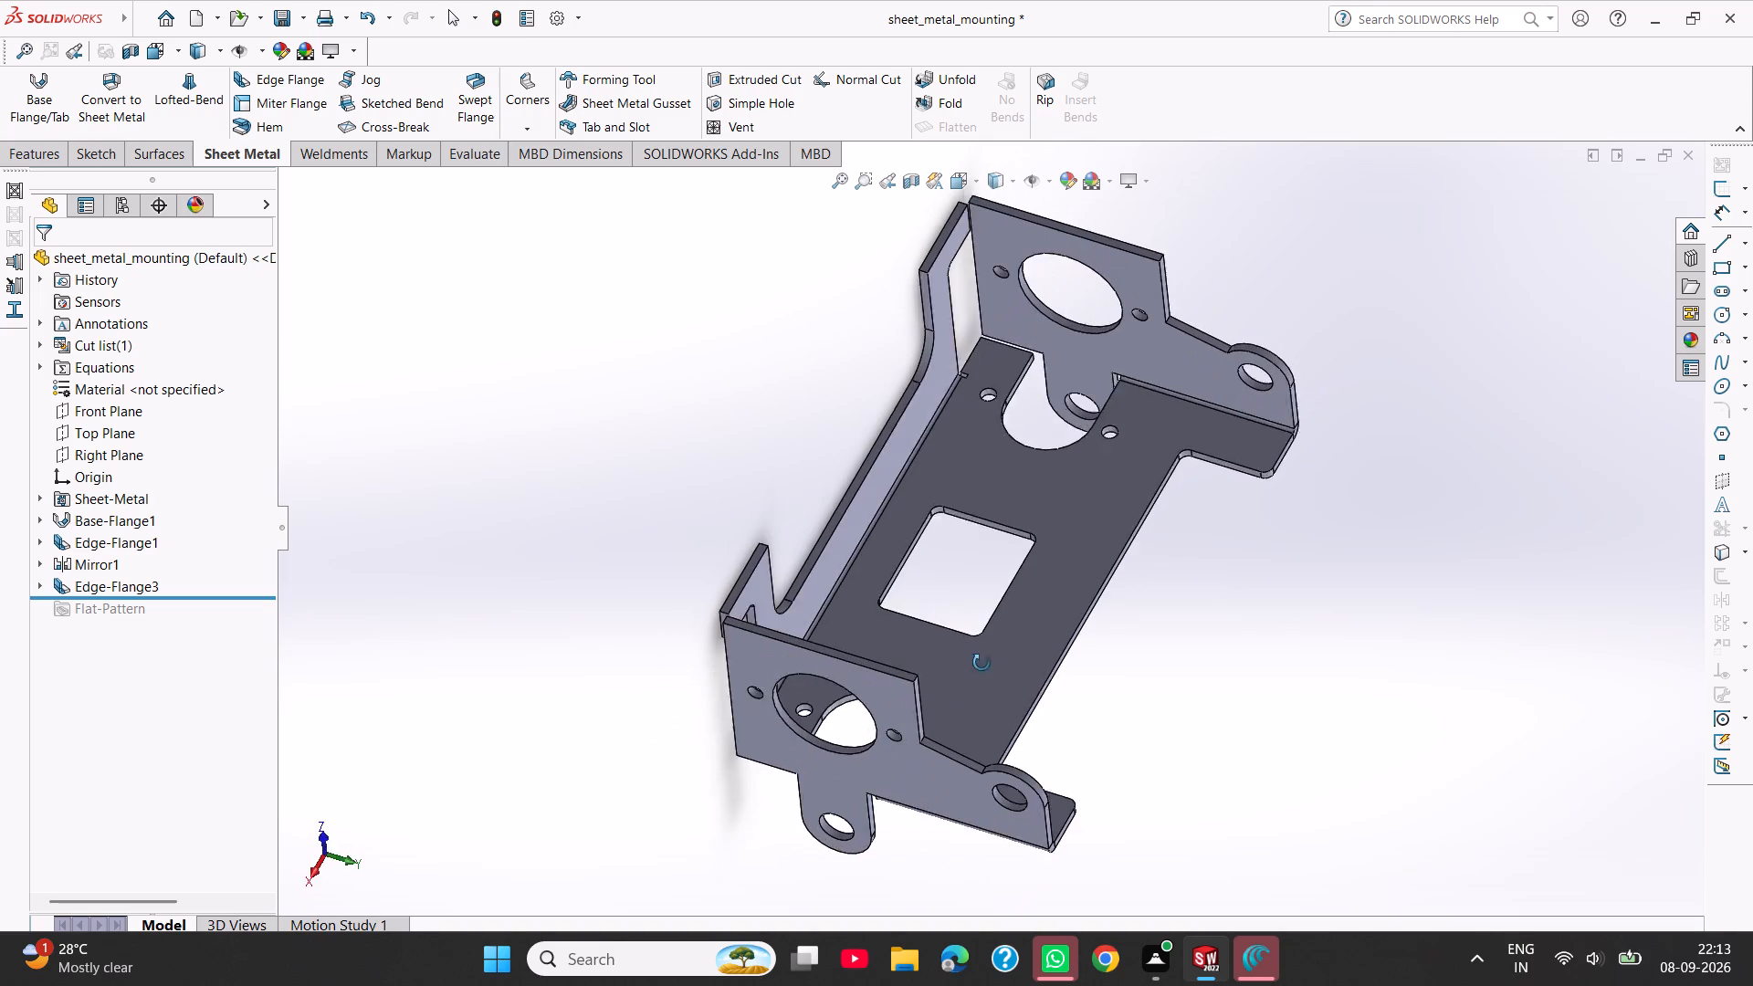
middle_drag(981, 663, 992, 635)
middle_drag(990, 636, 797, 808)
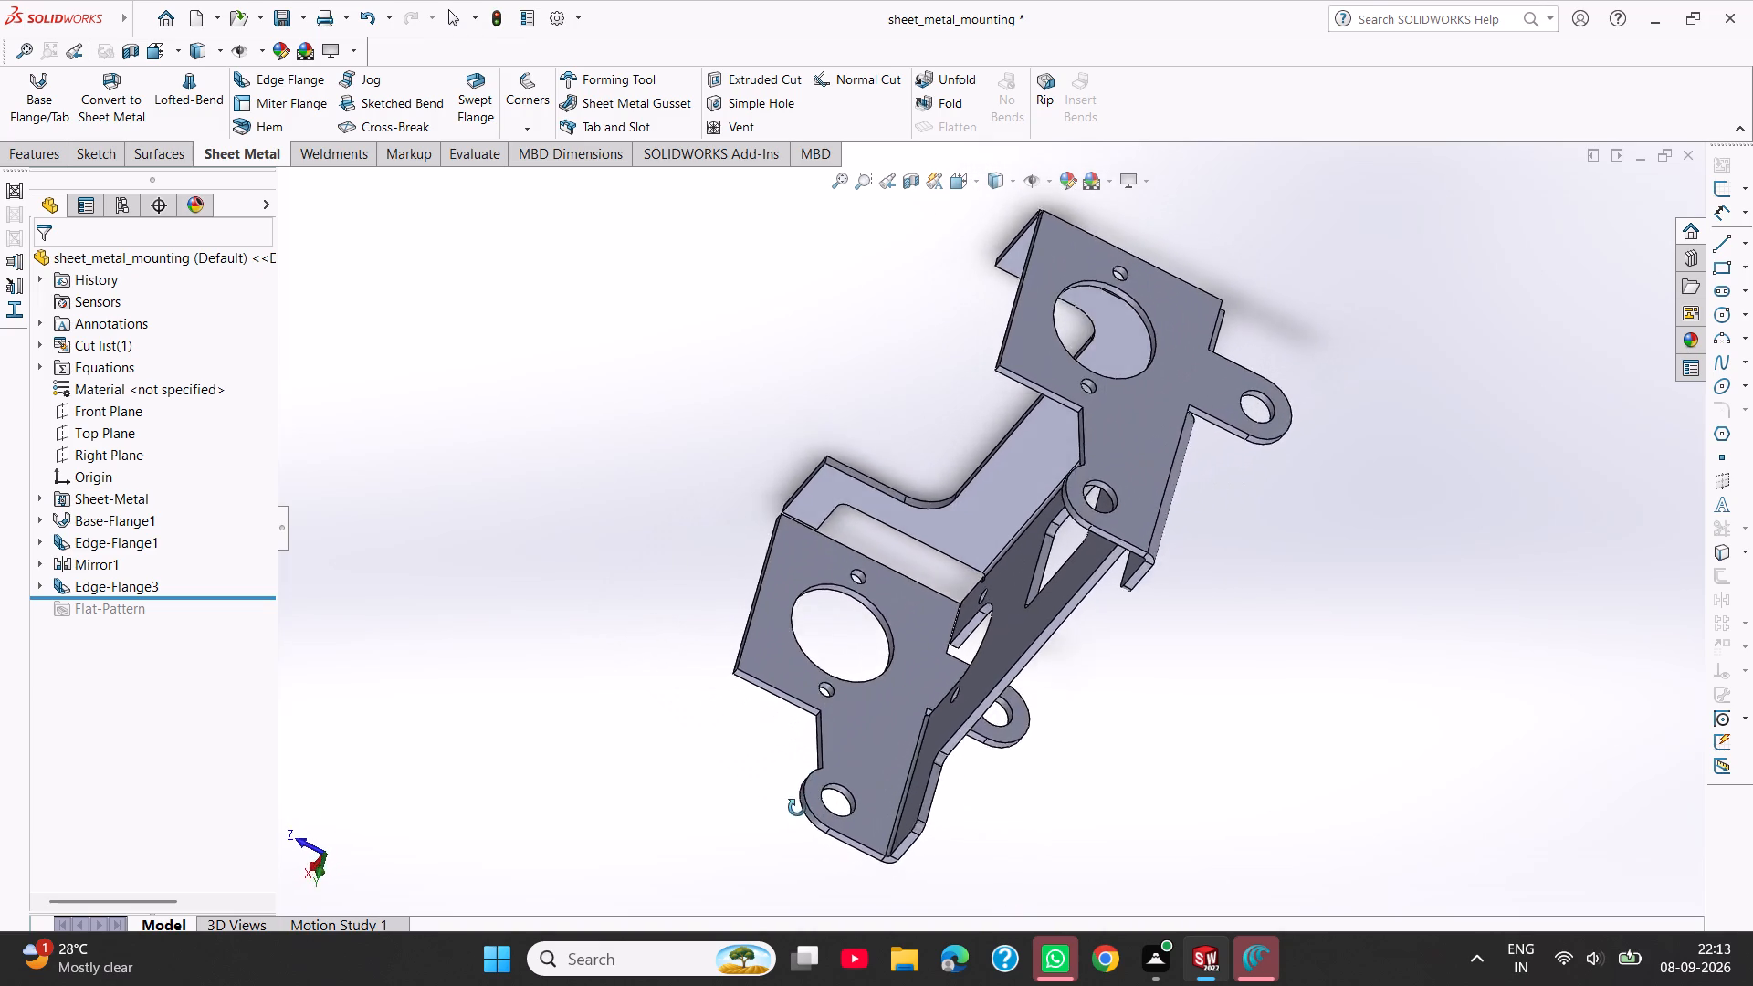
middle_drag(797, 808, 889, 872)
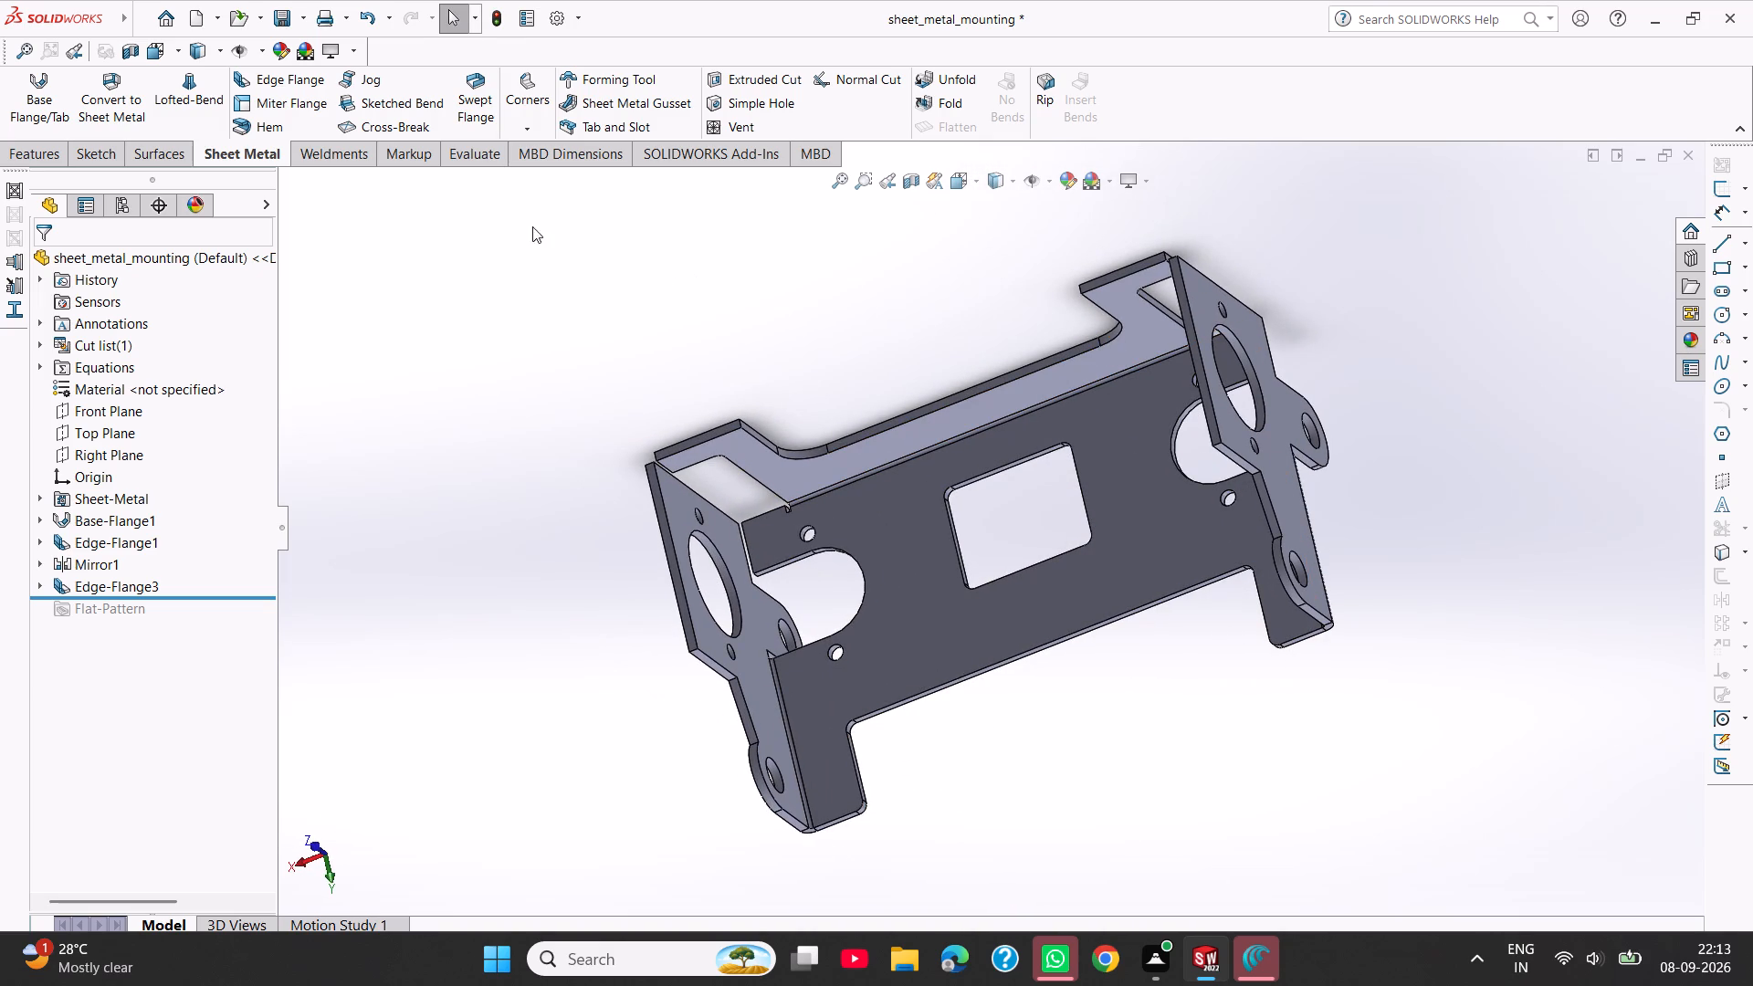
Start a 27 mm inward edge flange at 90° on a side flange's free edge opposite the base and open its profile sketch.
click(252, 79)
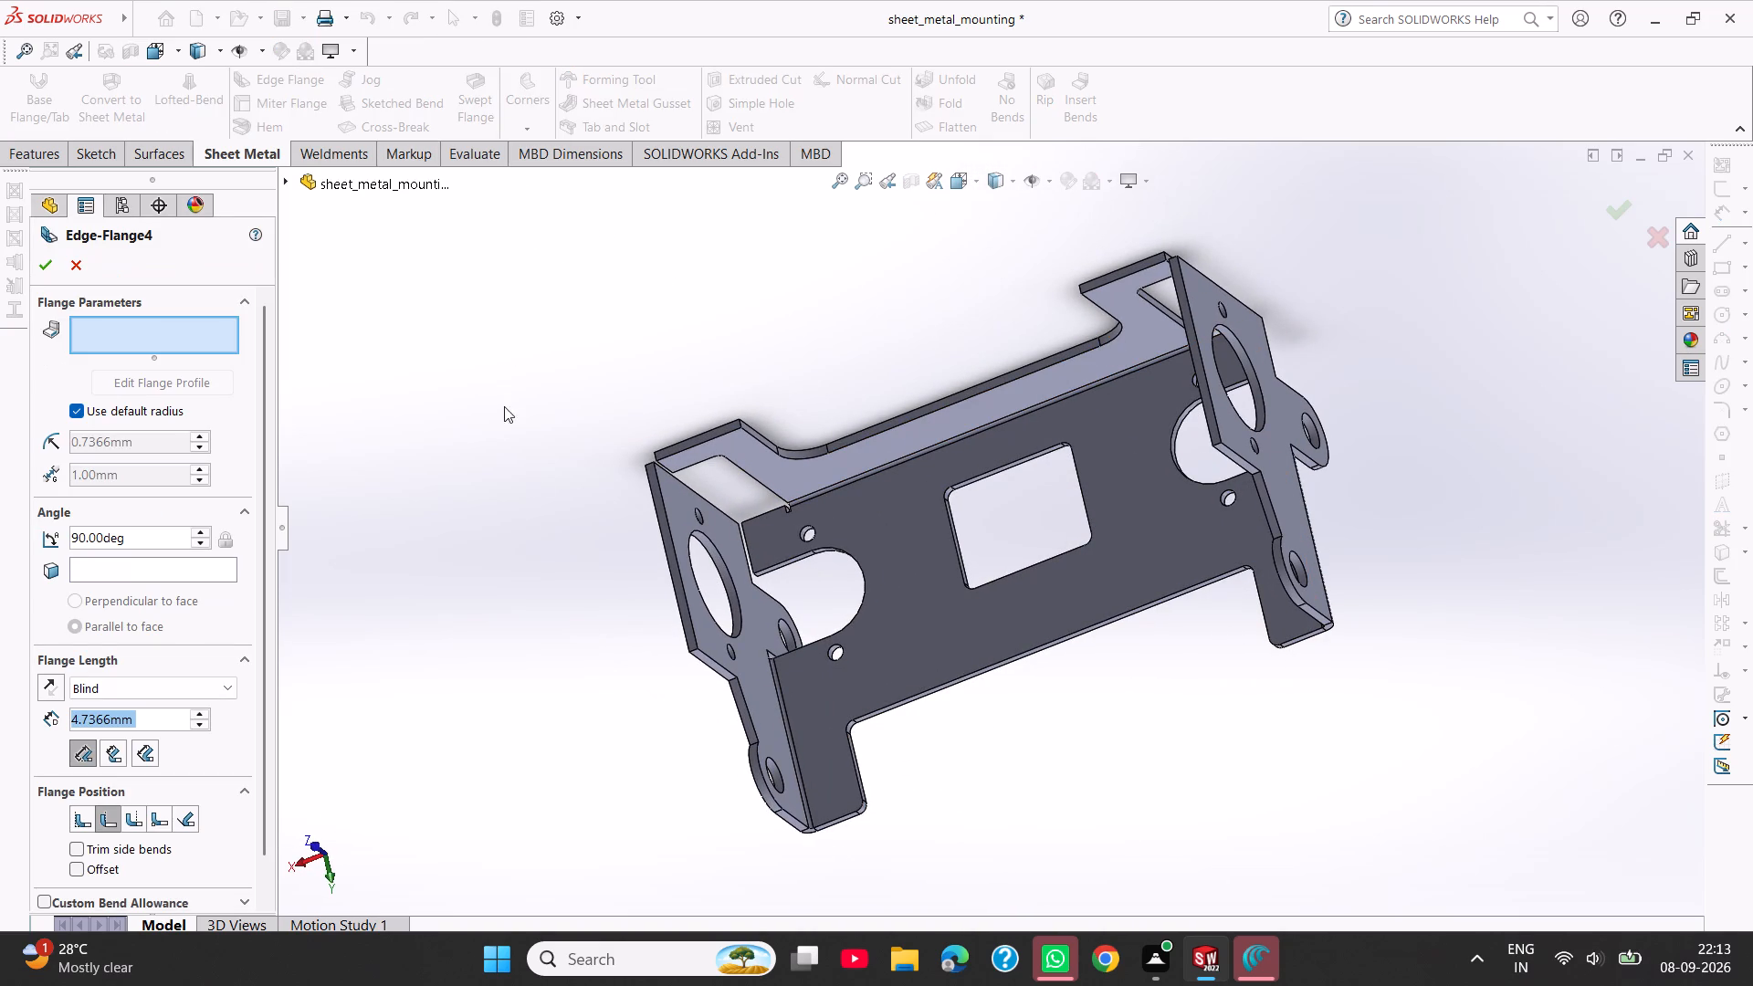
scroll(598, 515, down, 3)
middle_drag(730, 496, 745, 477)
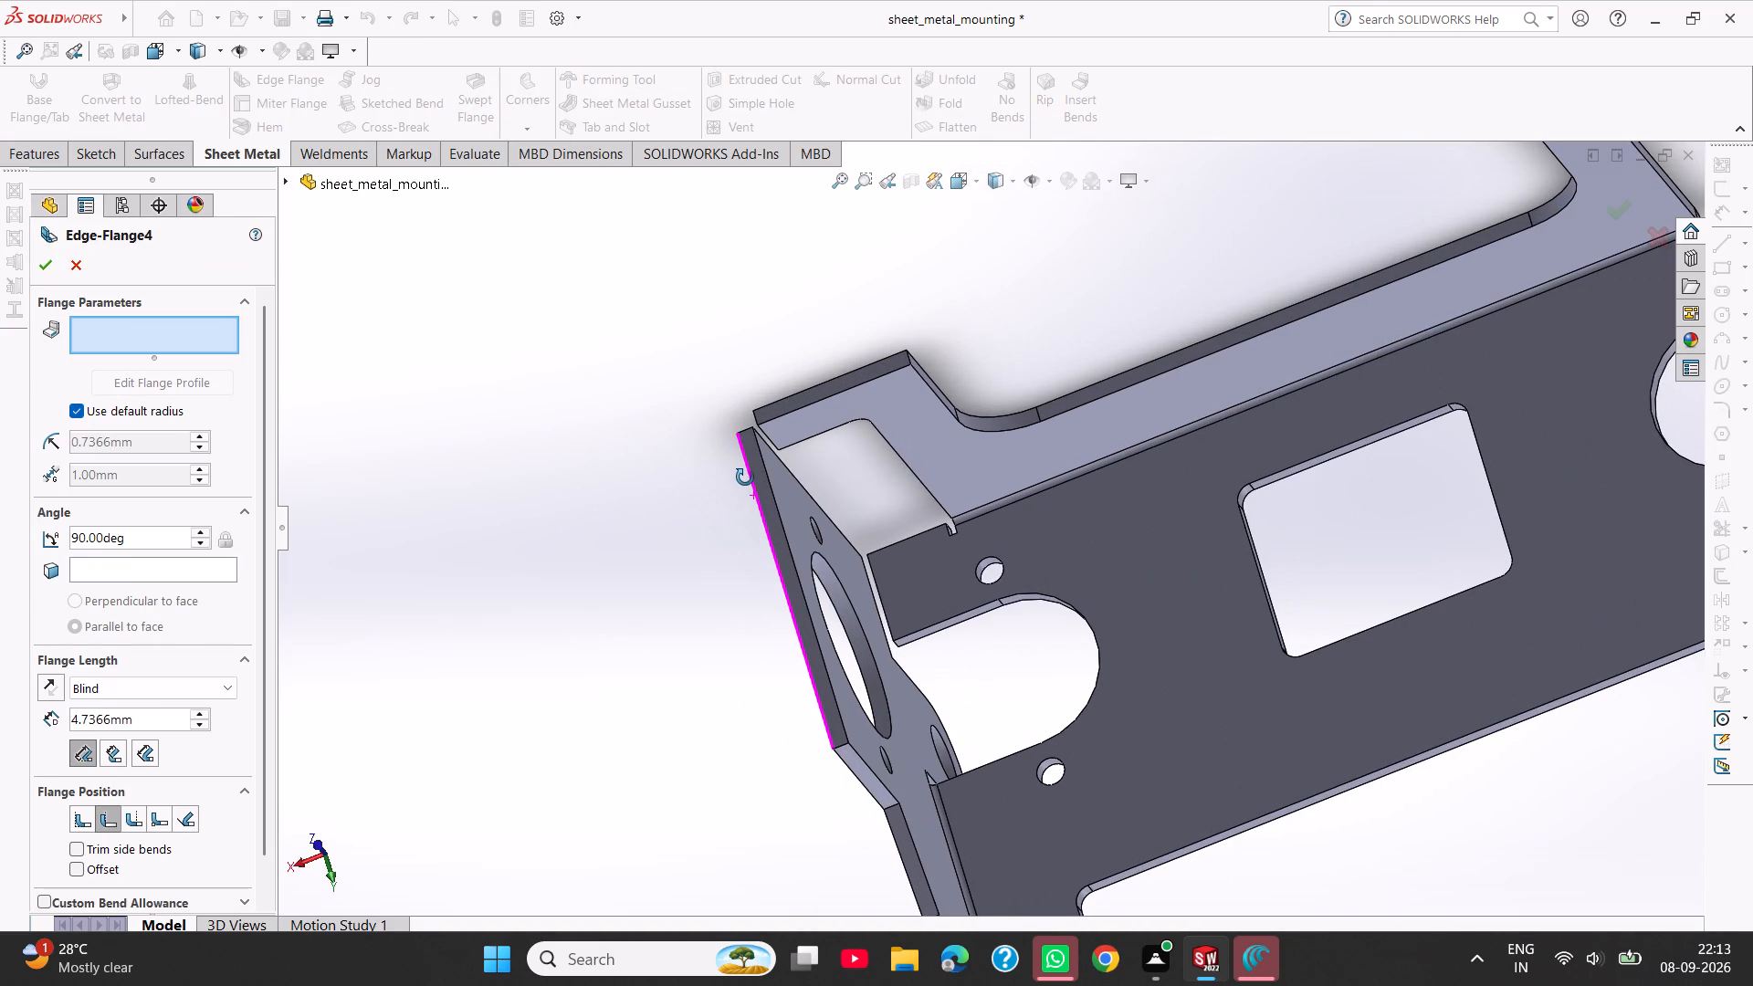
middle_drag(745, 477, 742, 479)
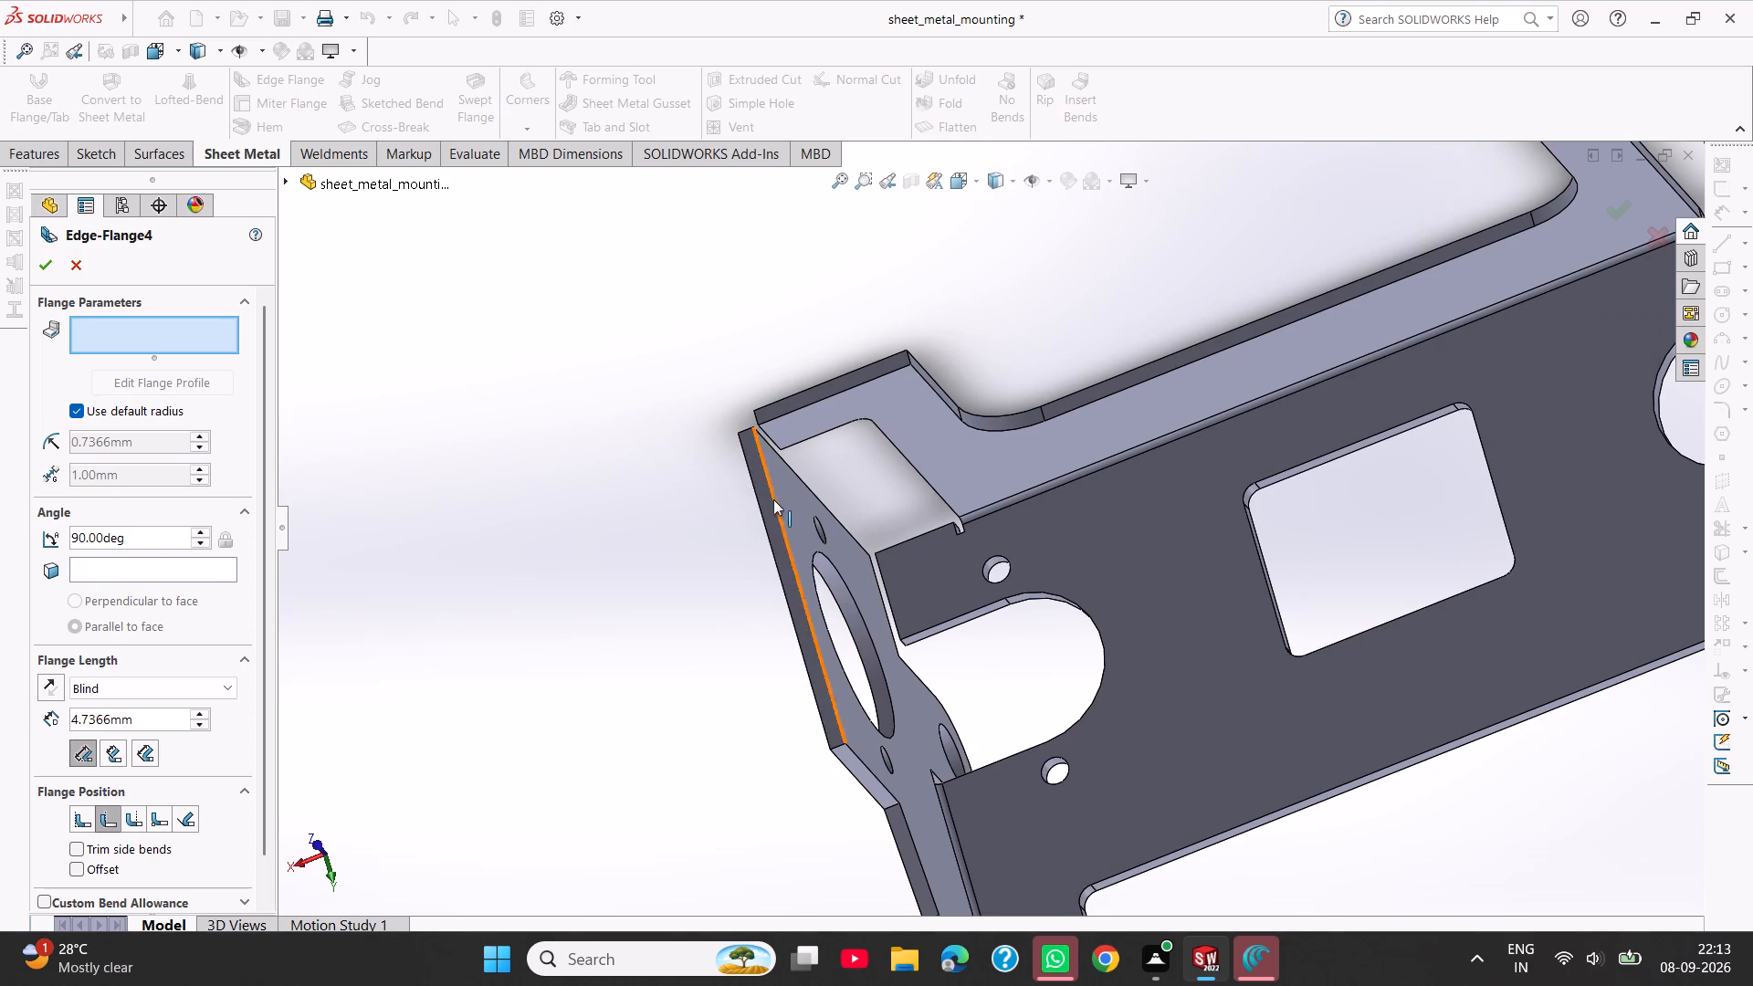
click(763, 519)
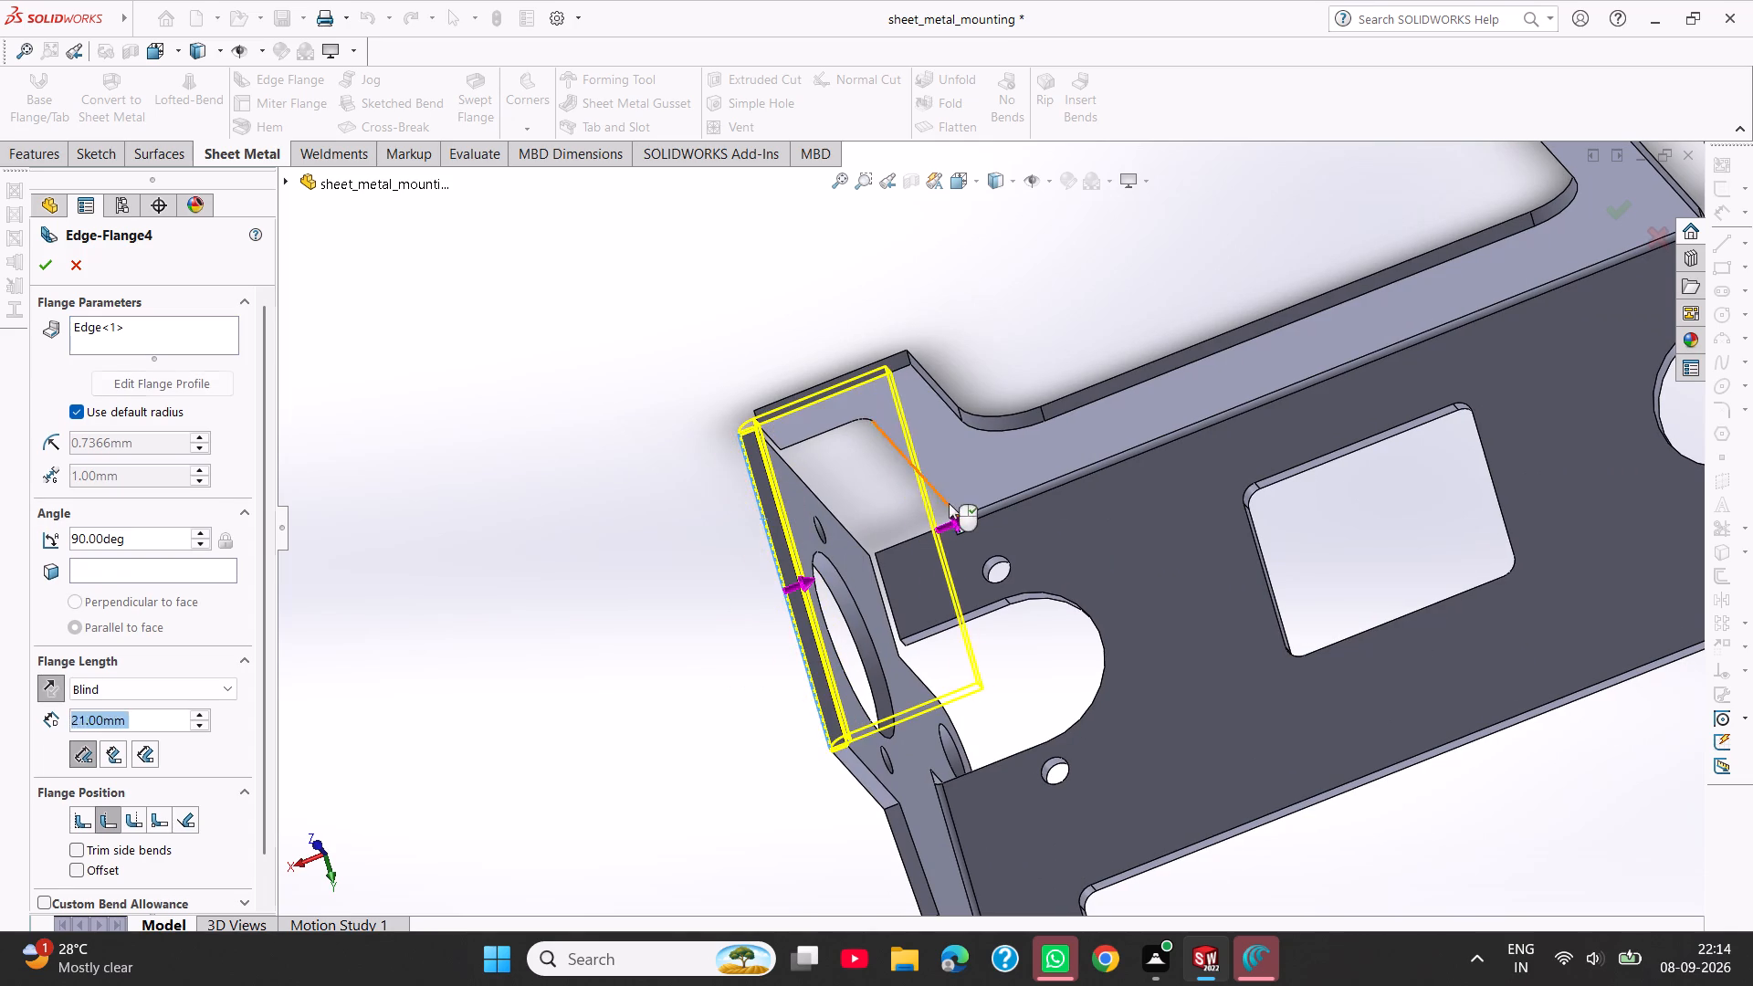
click(1002, 499)
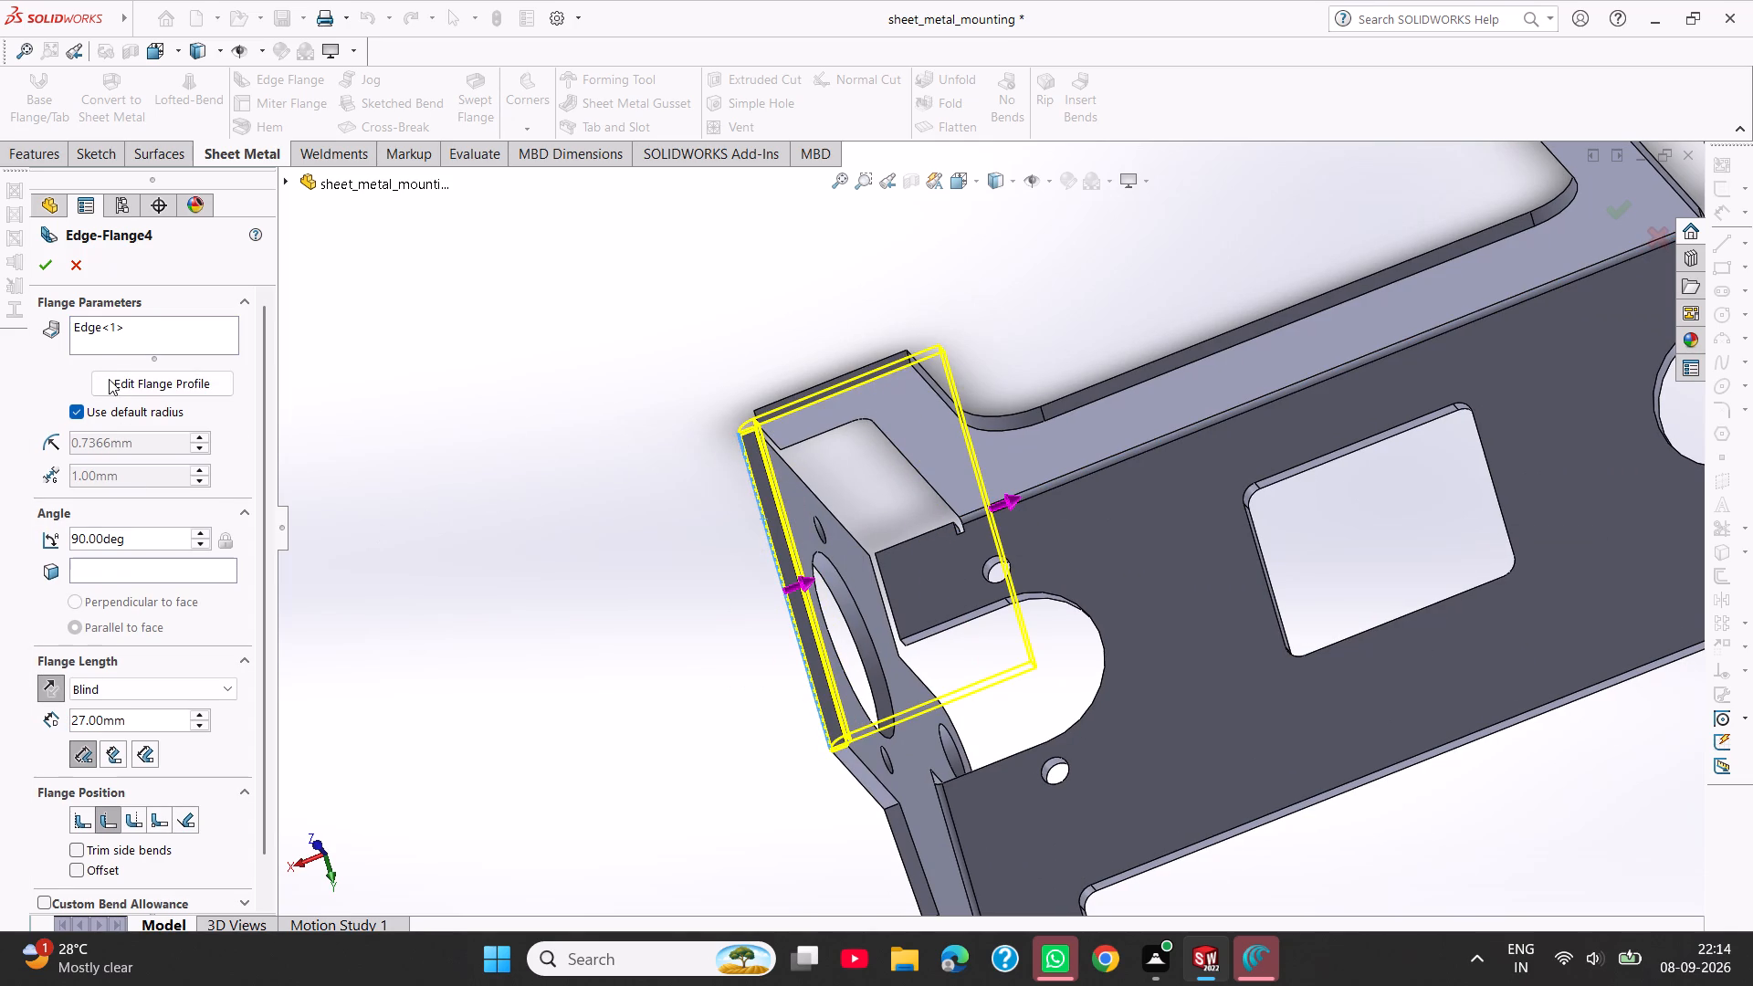
click(135, 390)
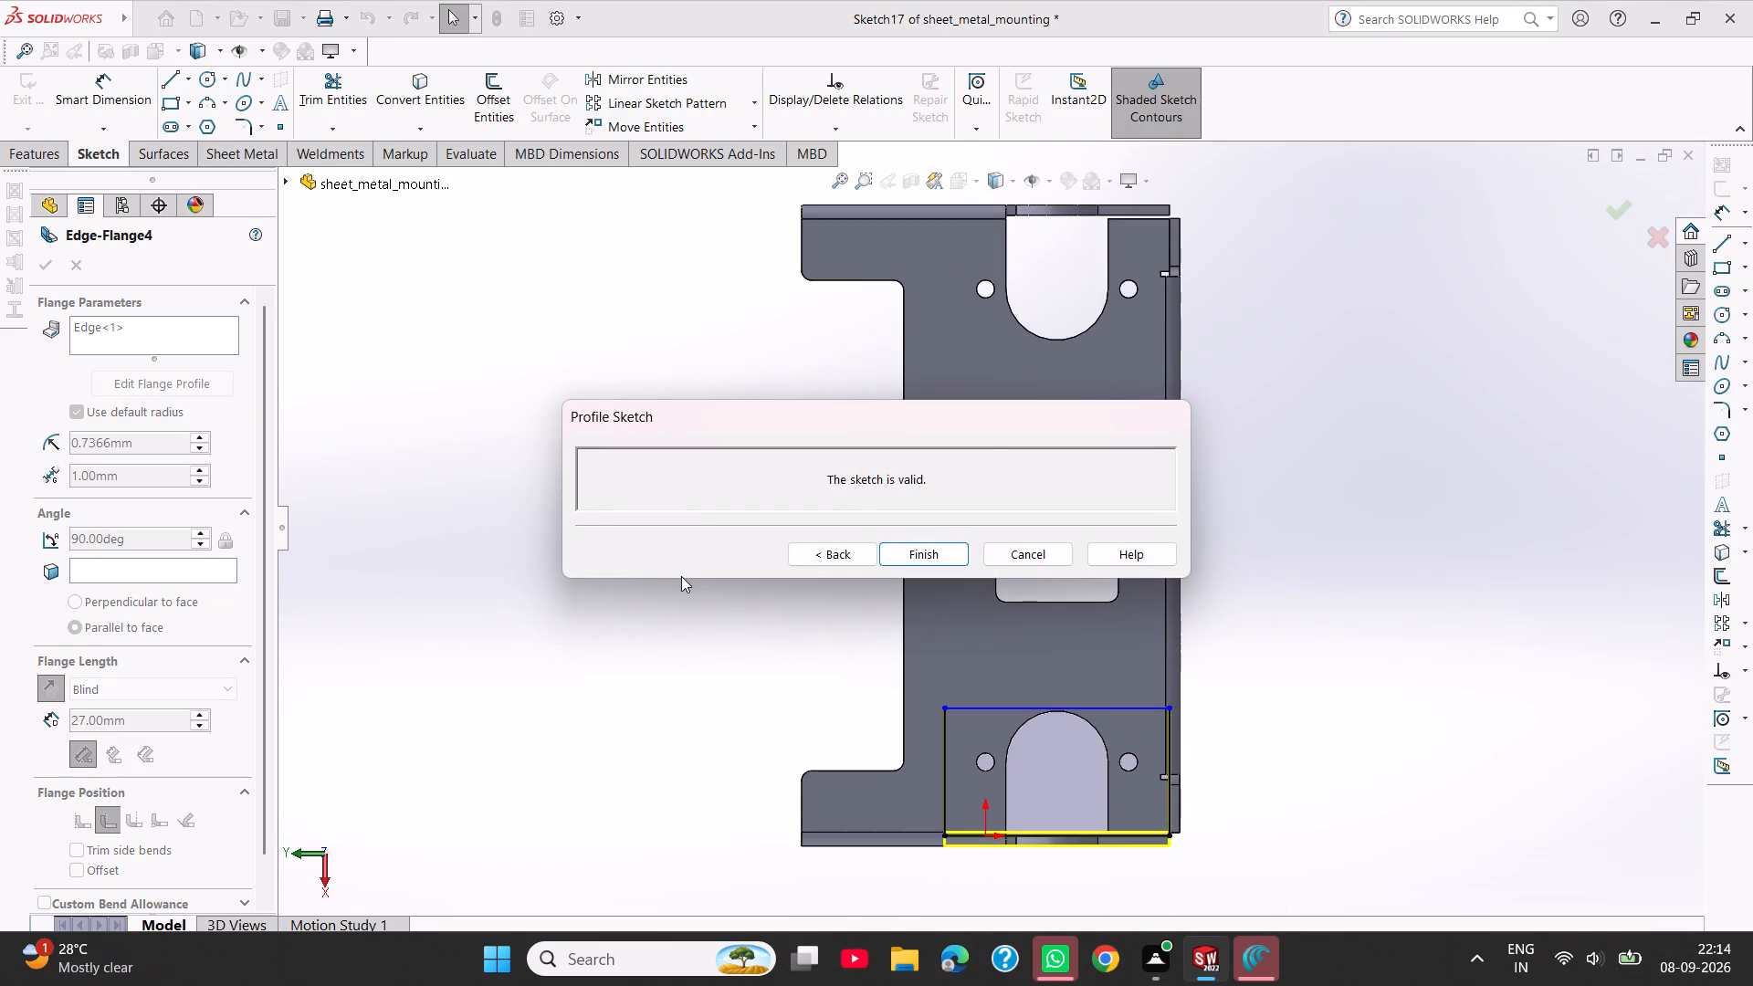
drag(982, 414, 1458, 187)
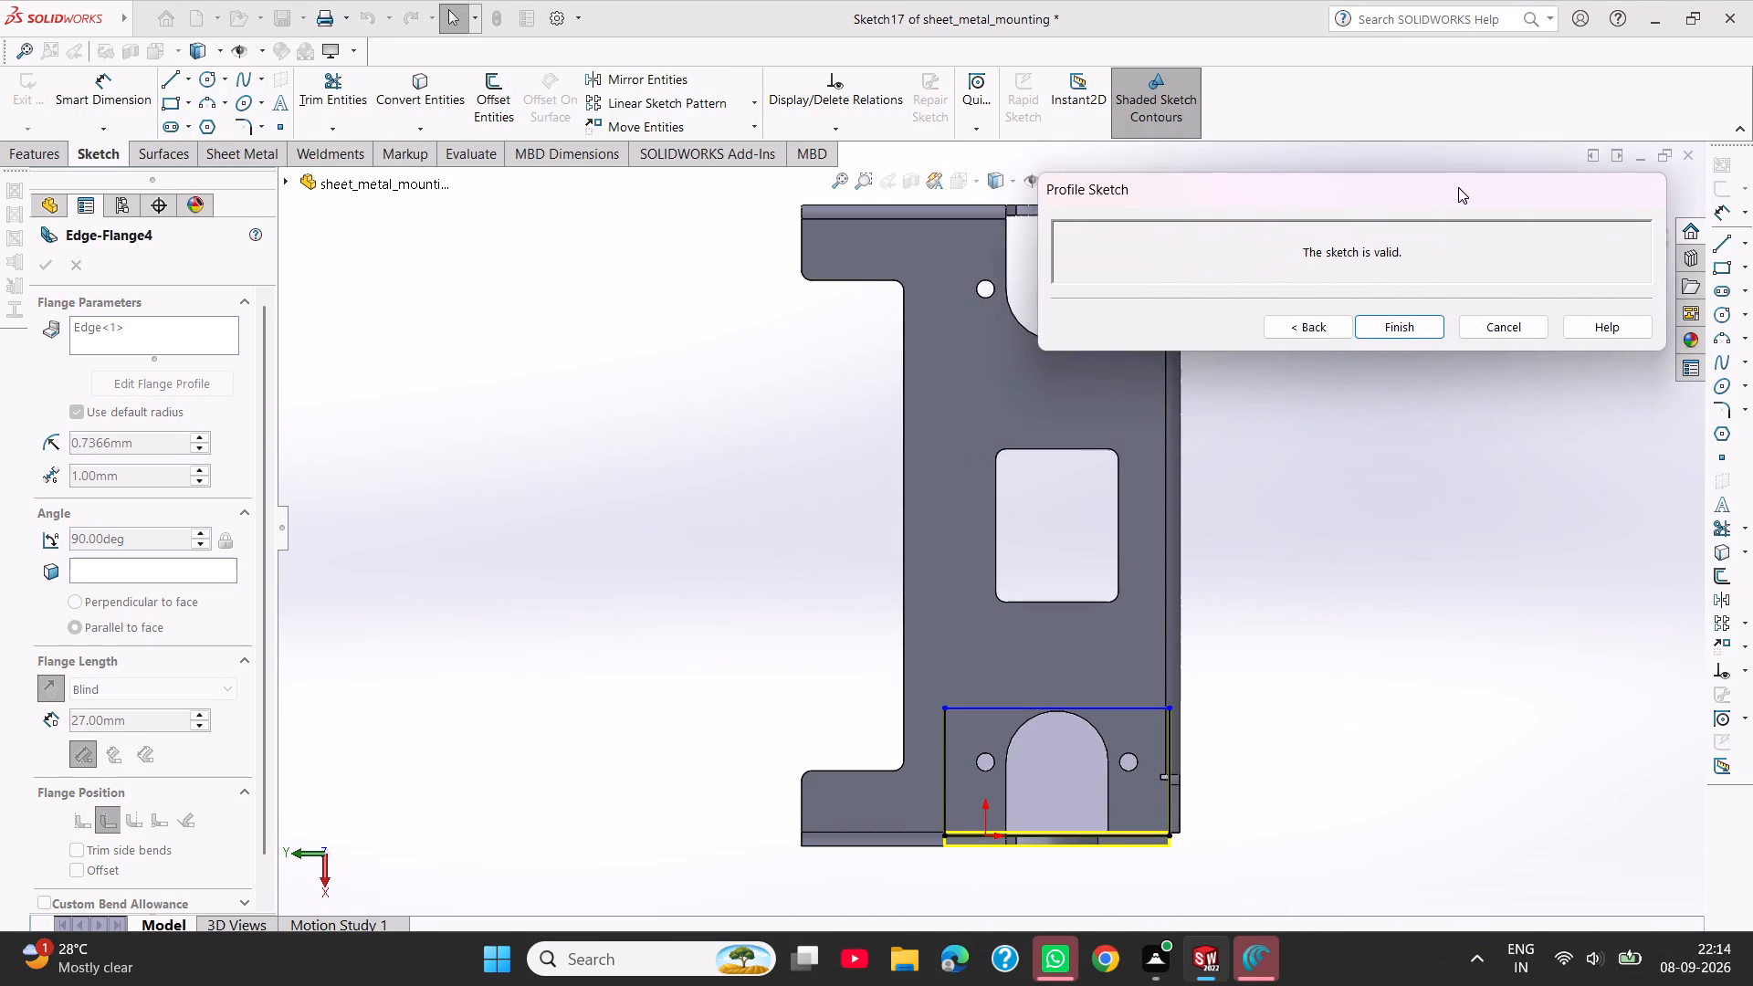
drag(1458, 187, 1476, 154)
scroll(1086, 813, down, 1)
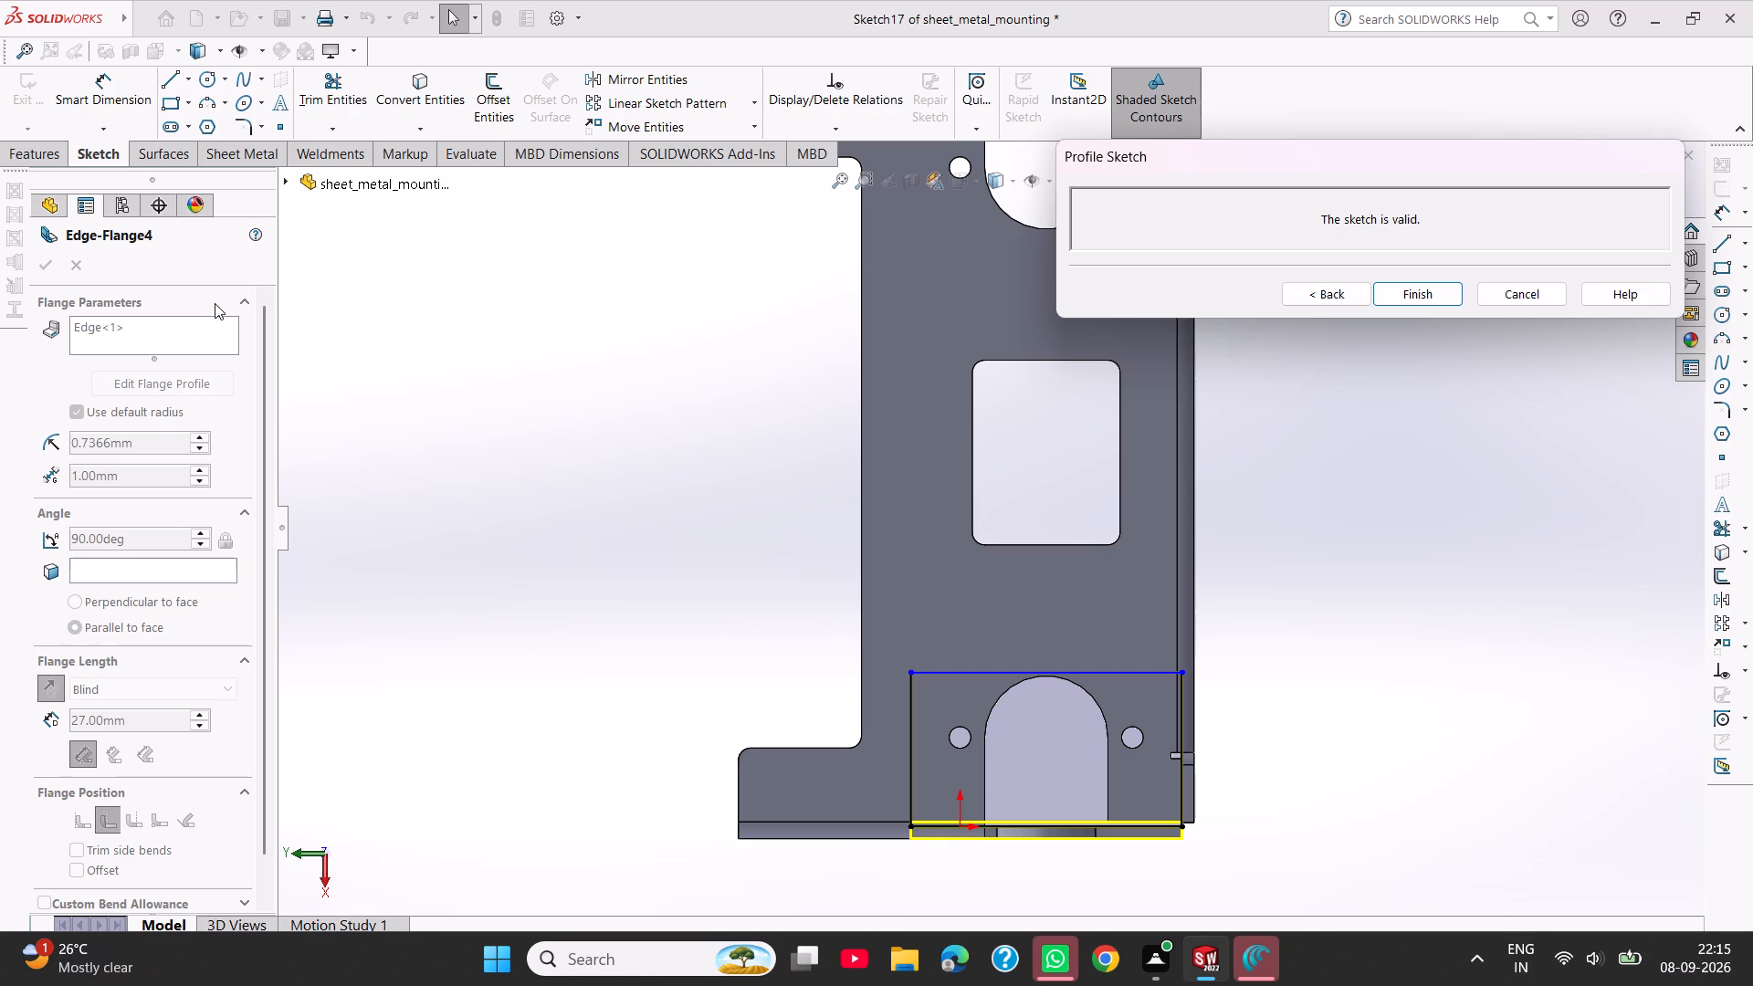
Dimension the distance from the profile's top line to the side flange's outer edge as 21.25 mm.
click(102, 74)
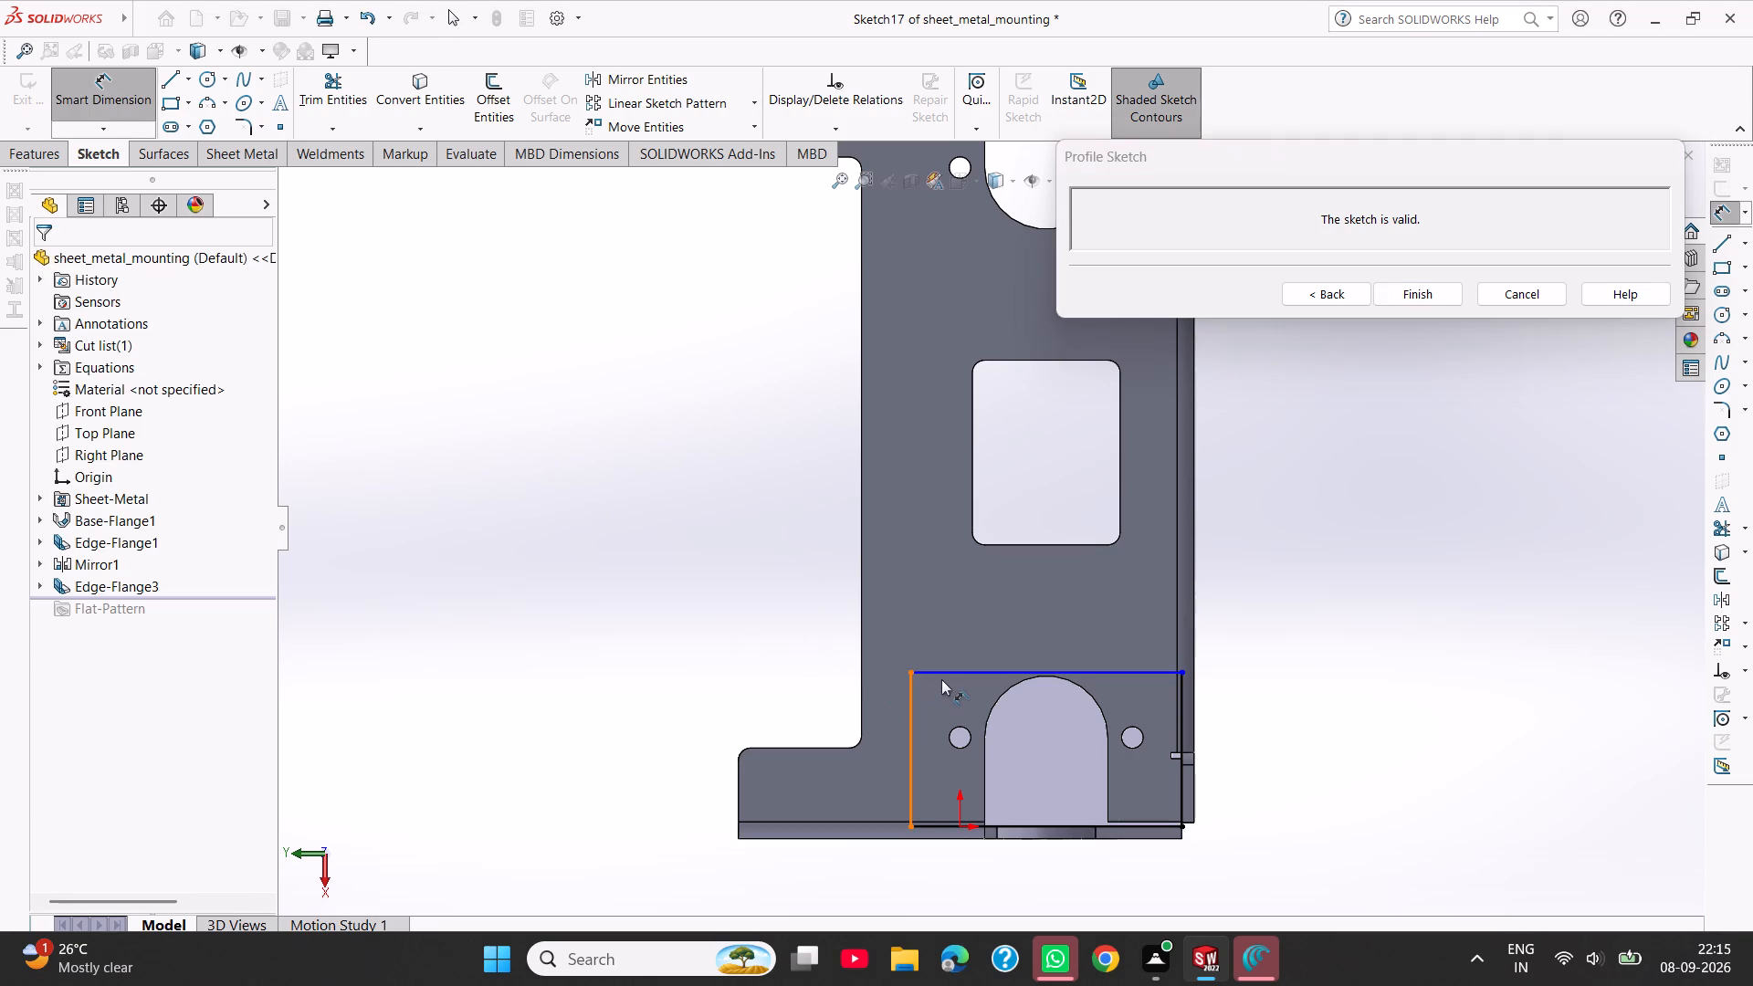
click(942, 677)
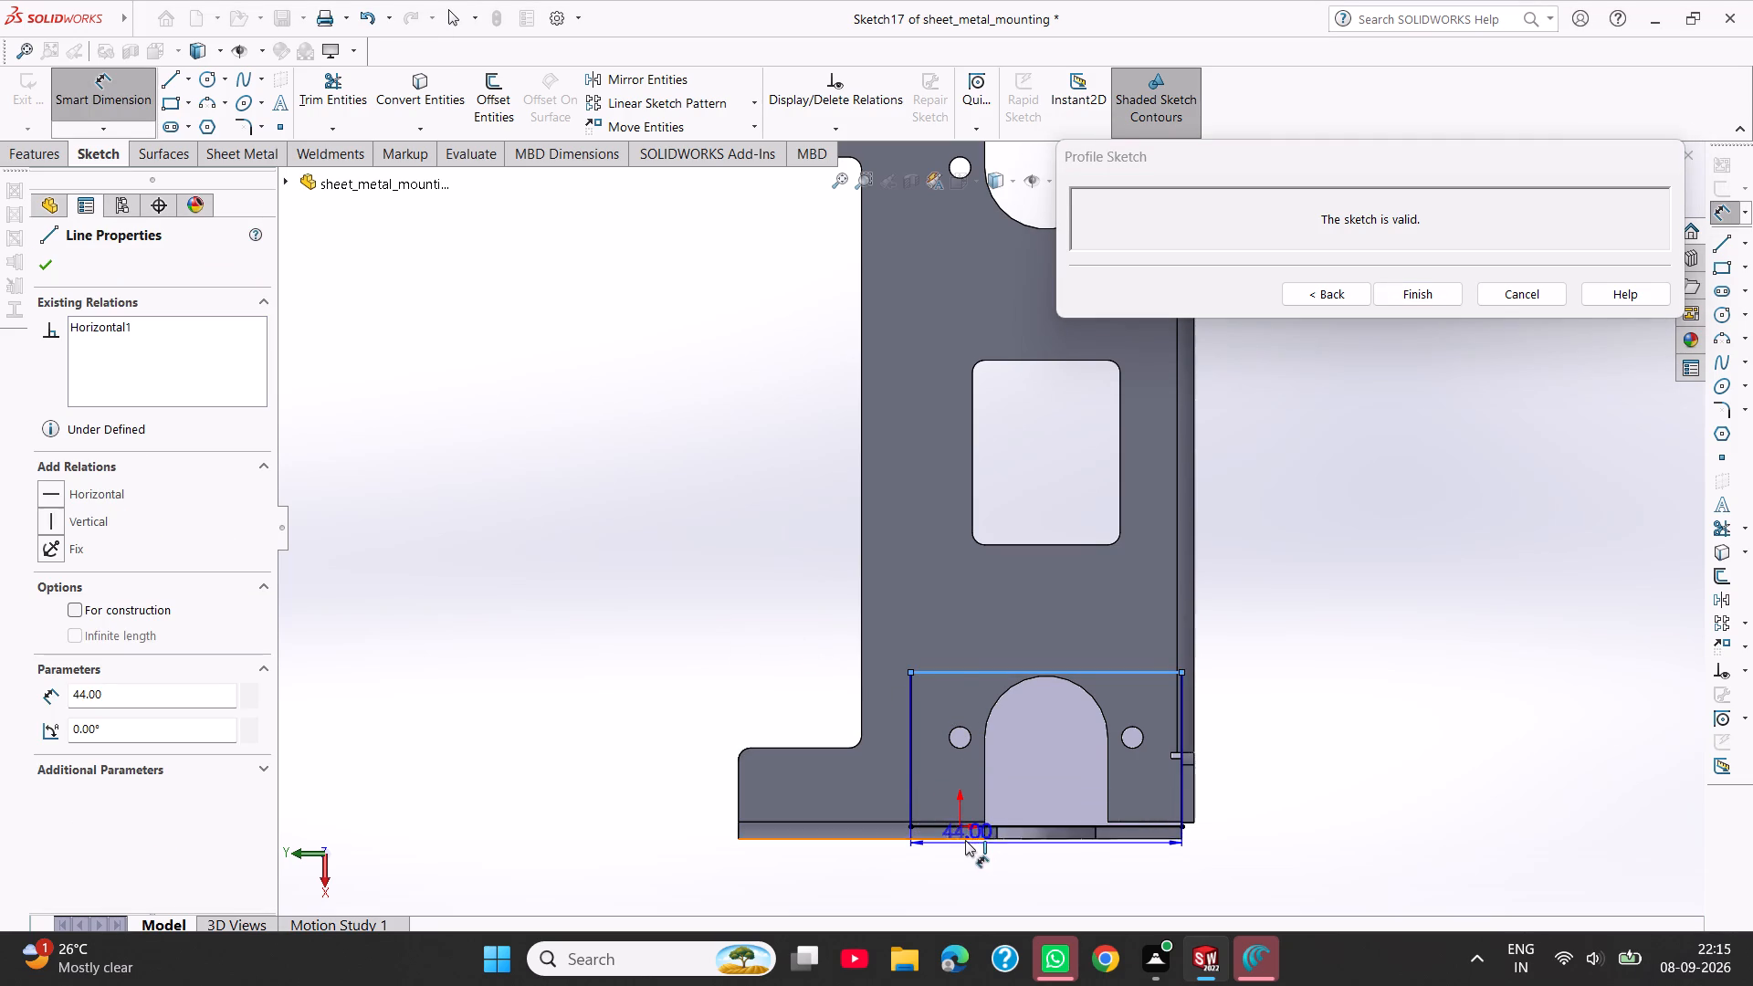
click(963, 839)
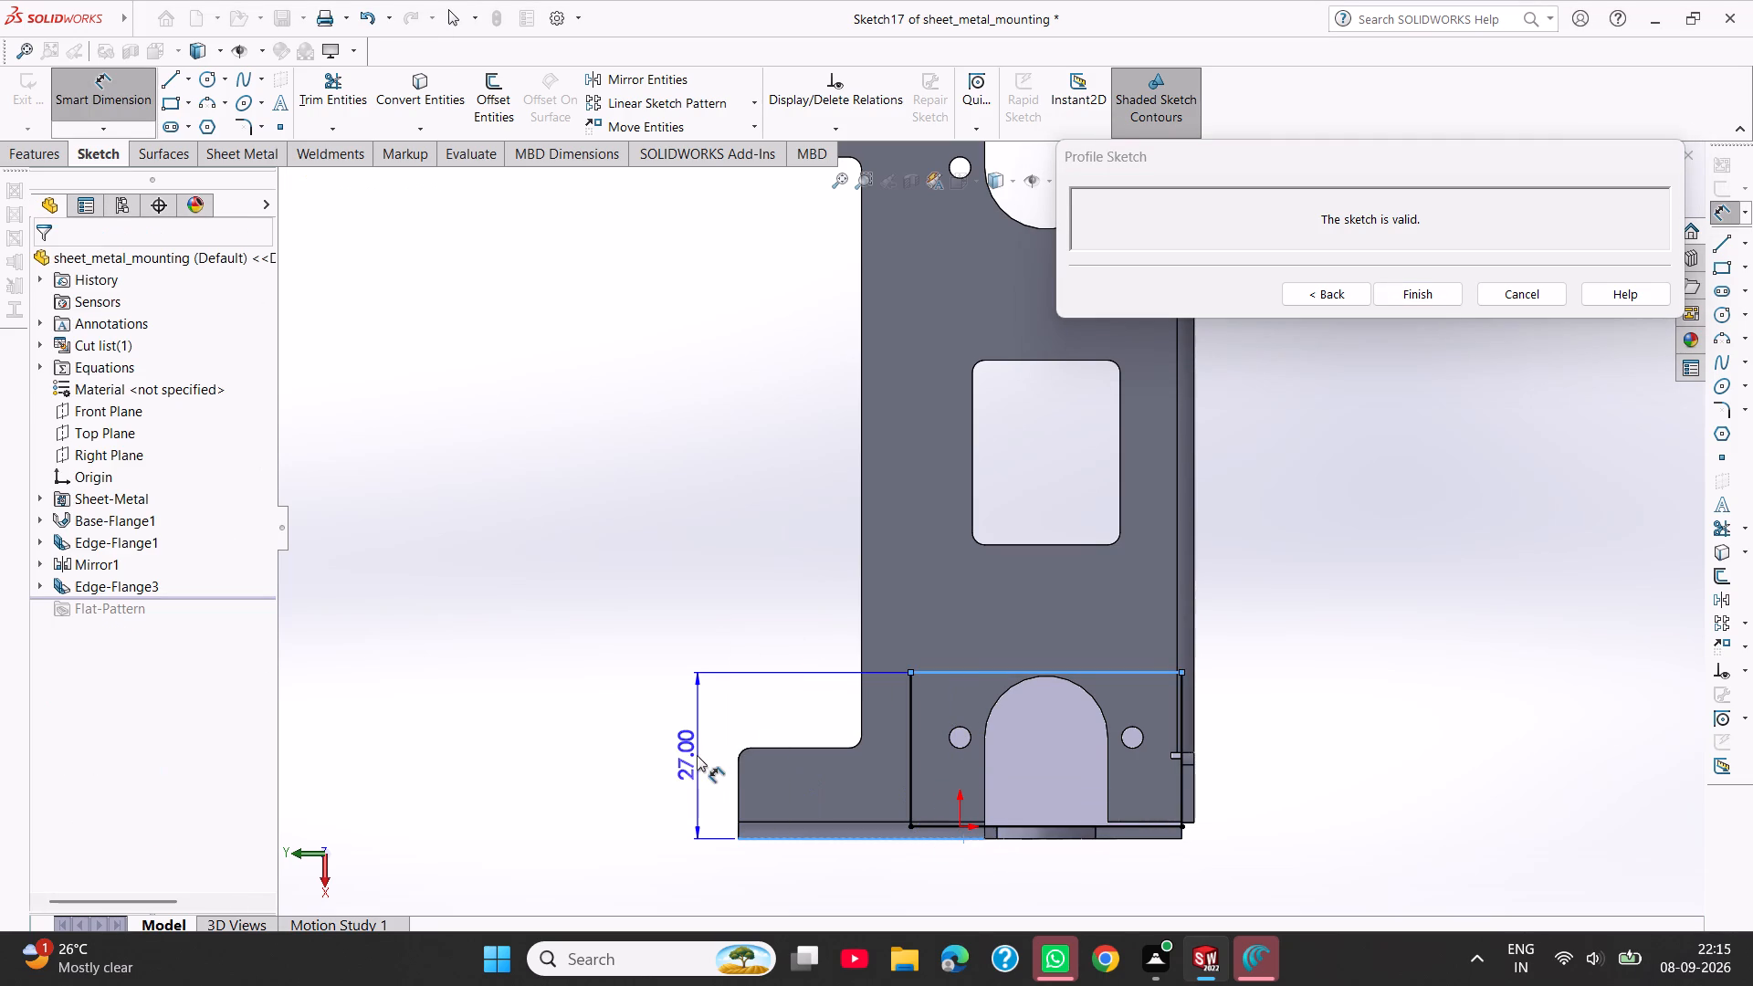
click(697, 755)
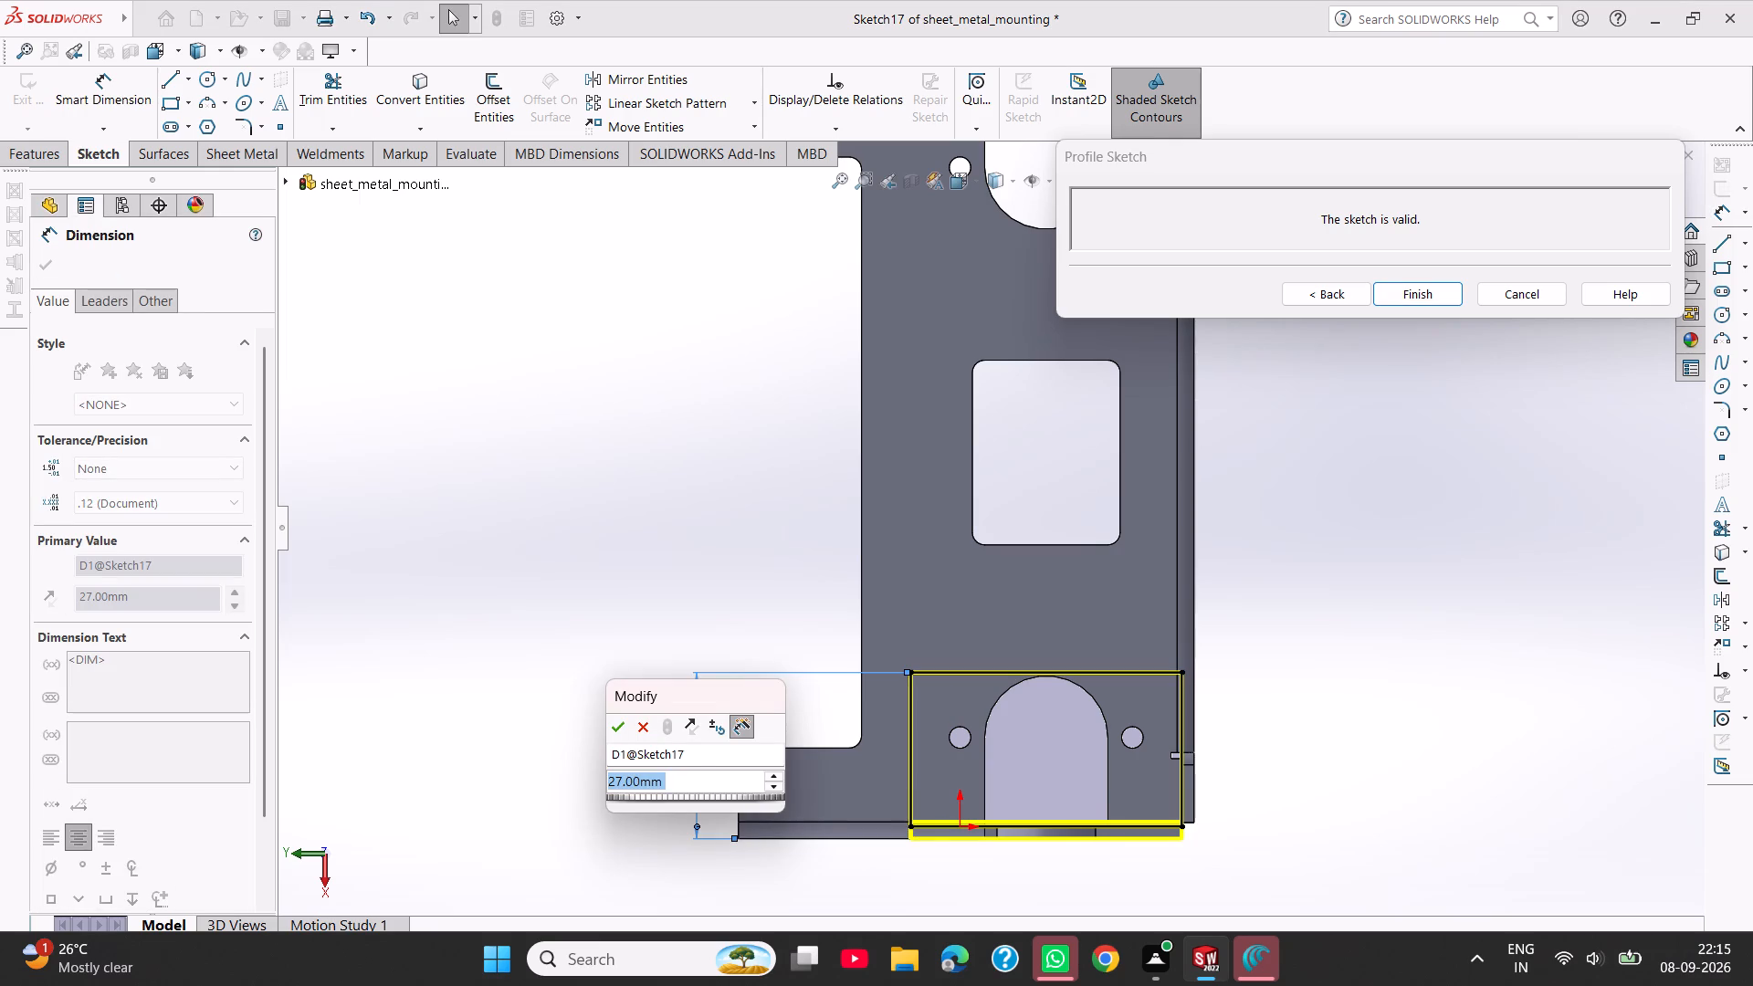
text(21.25)
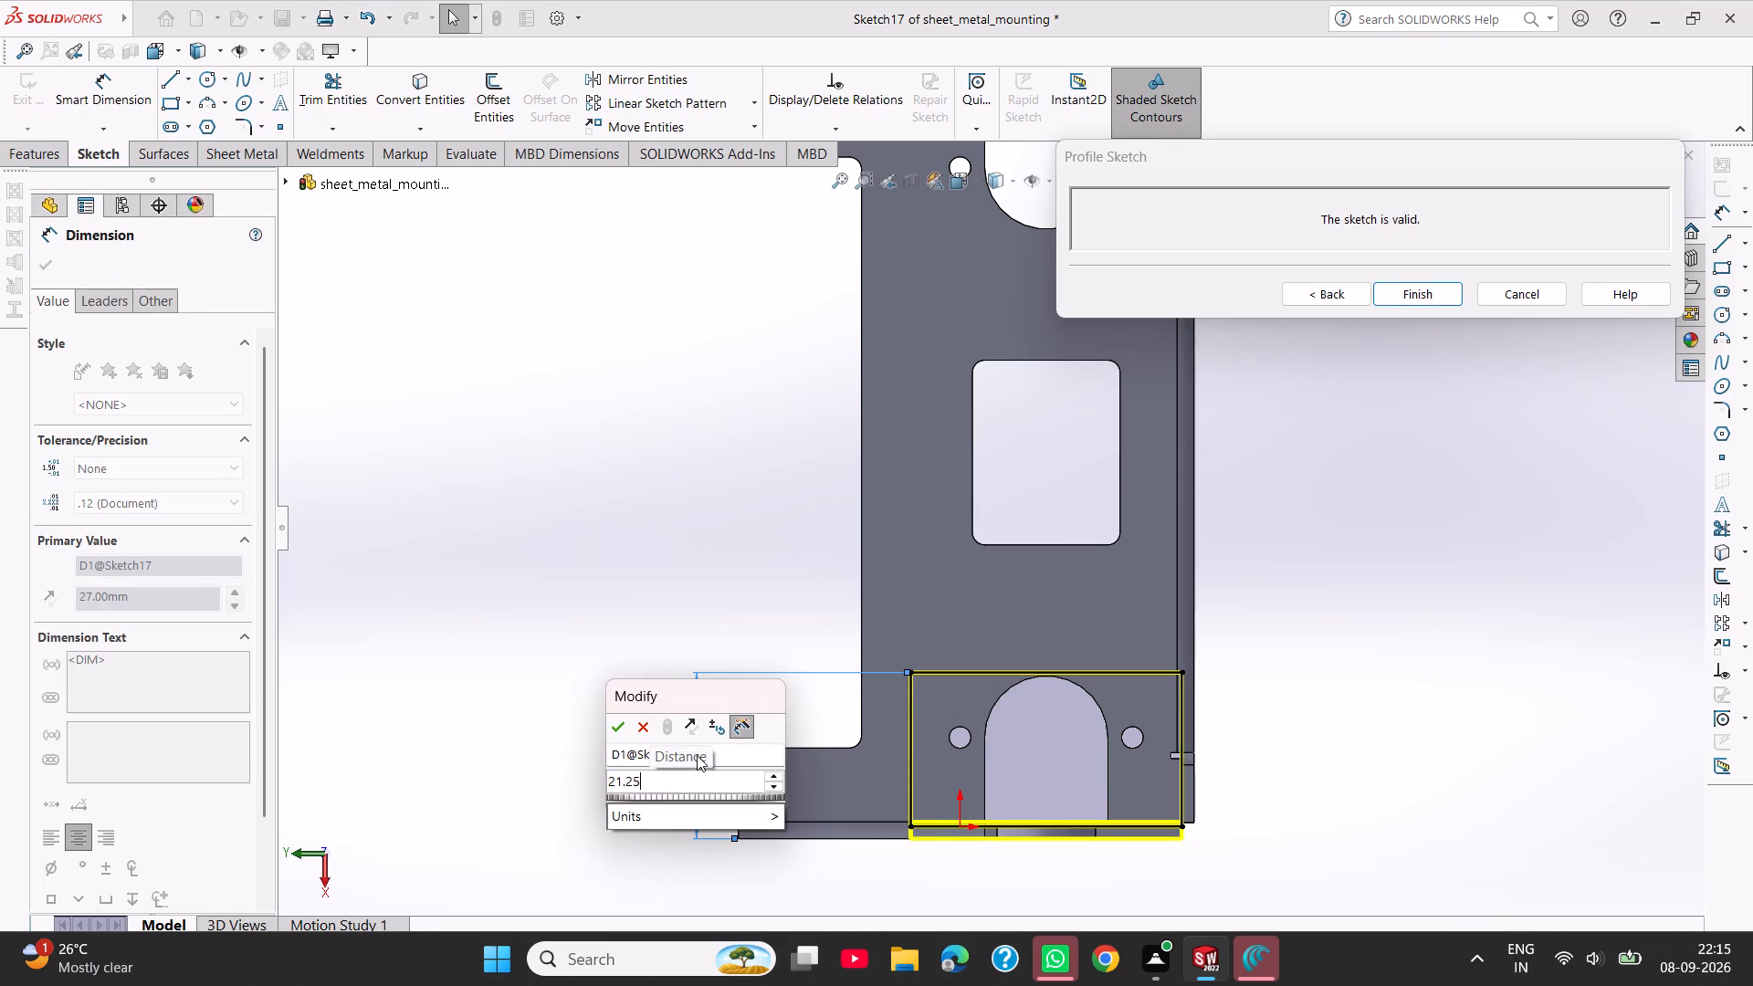
key(Return)
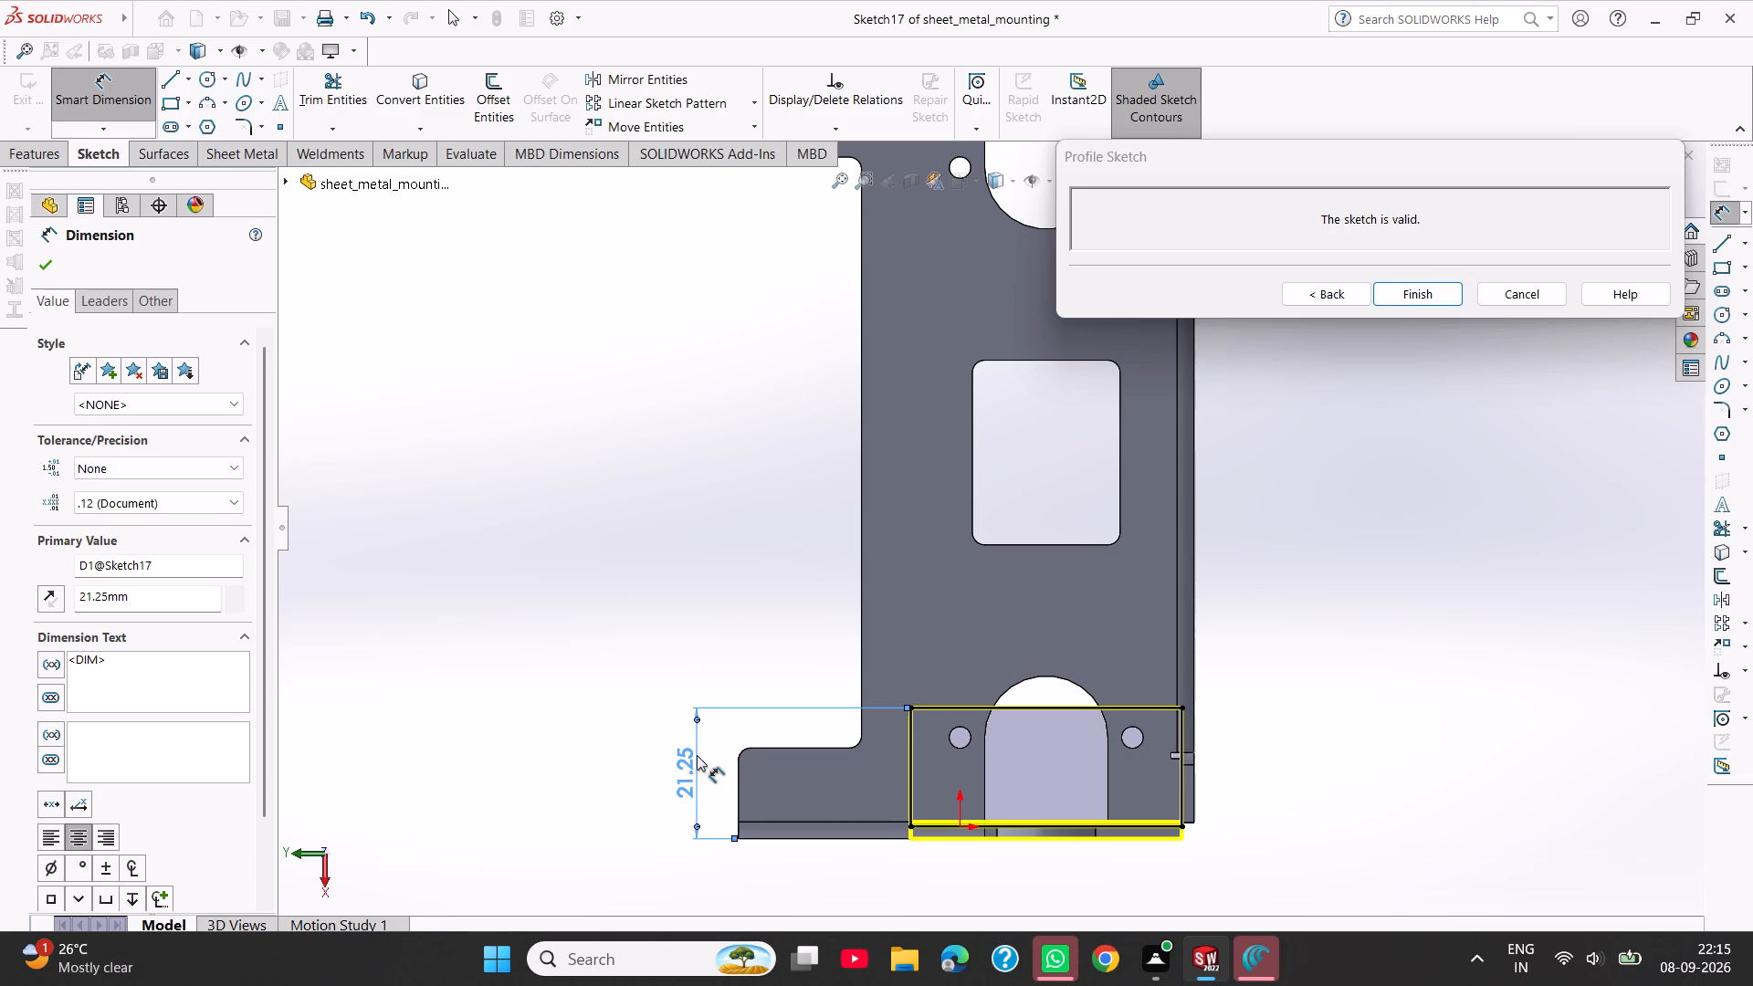
Sketch two circles in the flange profile, one under each small base hole, the left one about 7.4 mm in diameter.
click(211, 74)
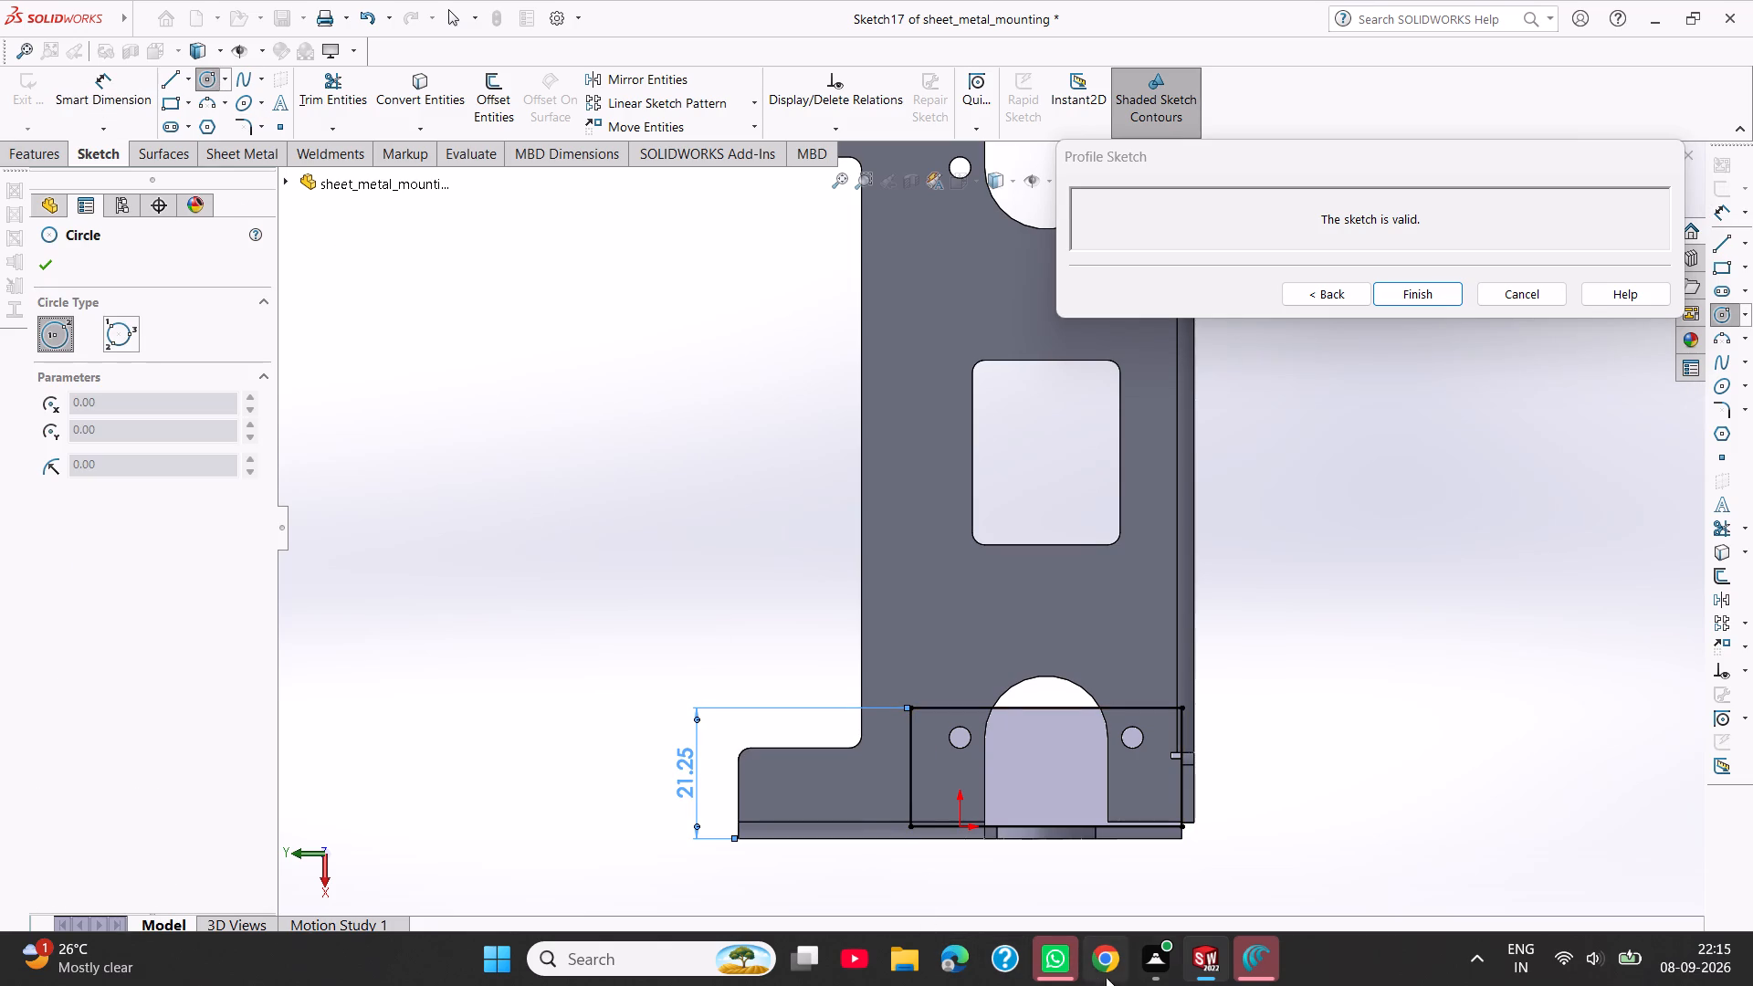
click(958, 773)
click(981, 783)
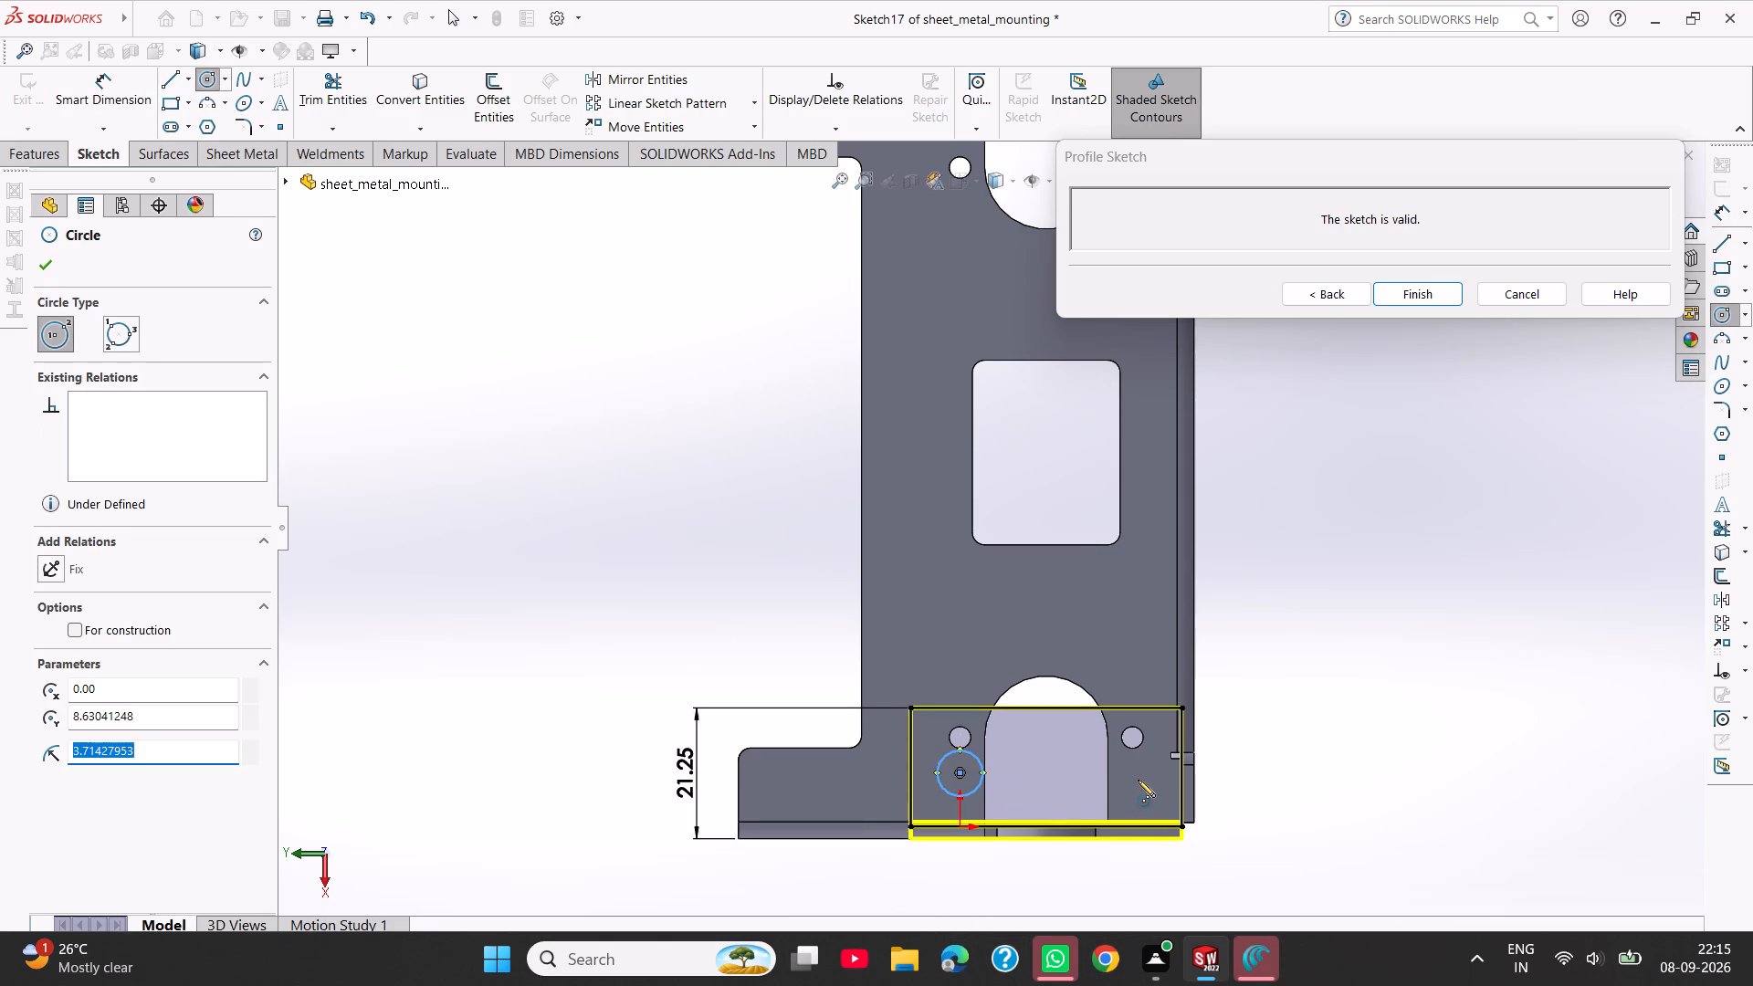
drag(1131, 771, 1141, 773)
click(1148, 780)
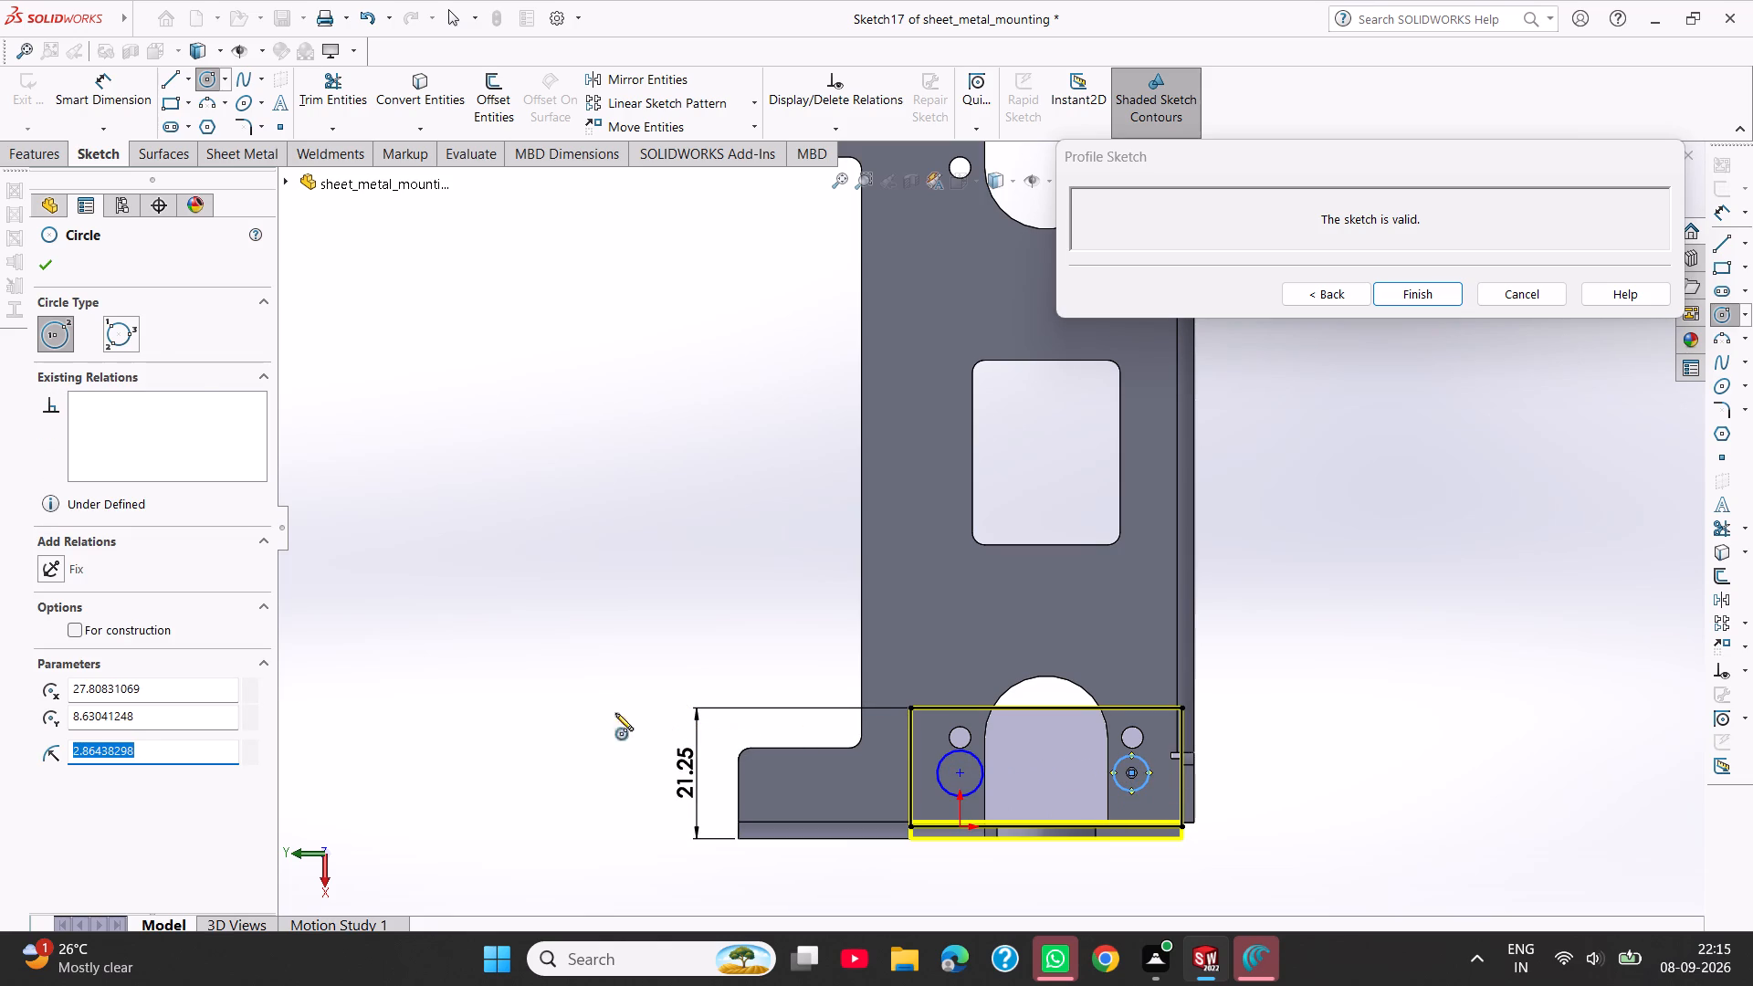
Dimension the right circle's diameter as 3.5 mm.
click(117, 100)
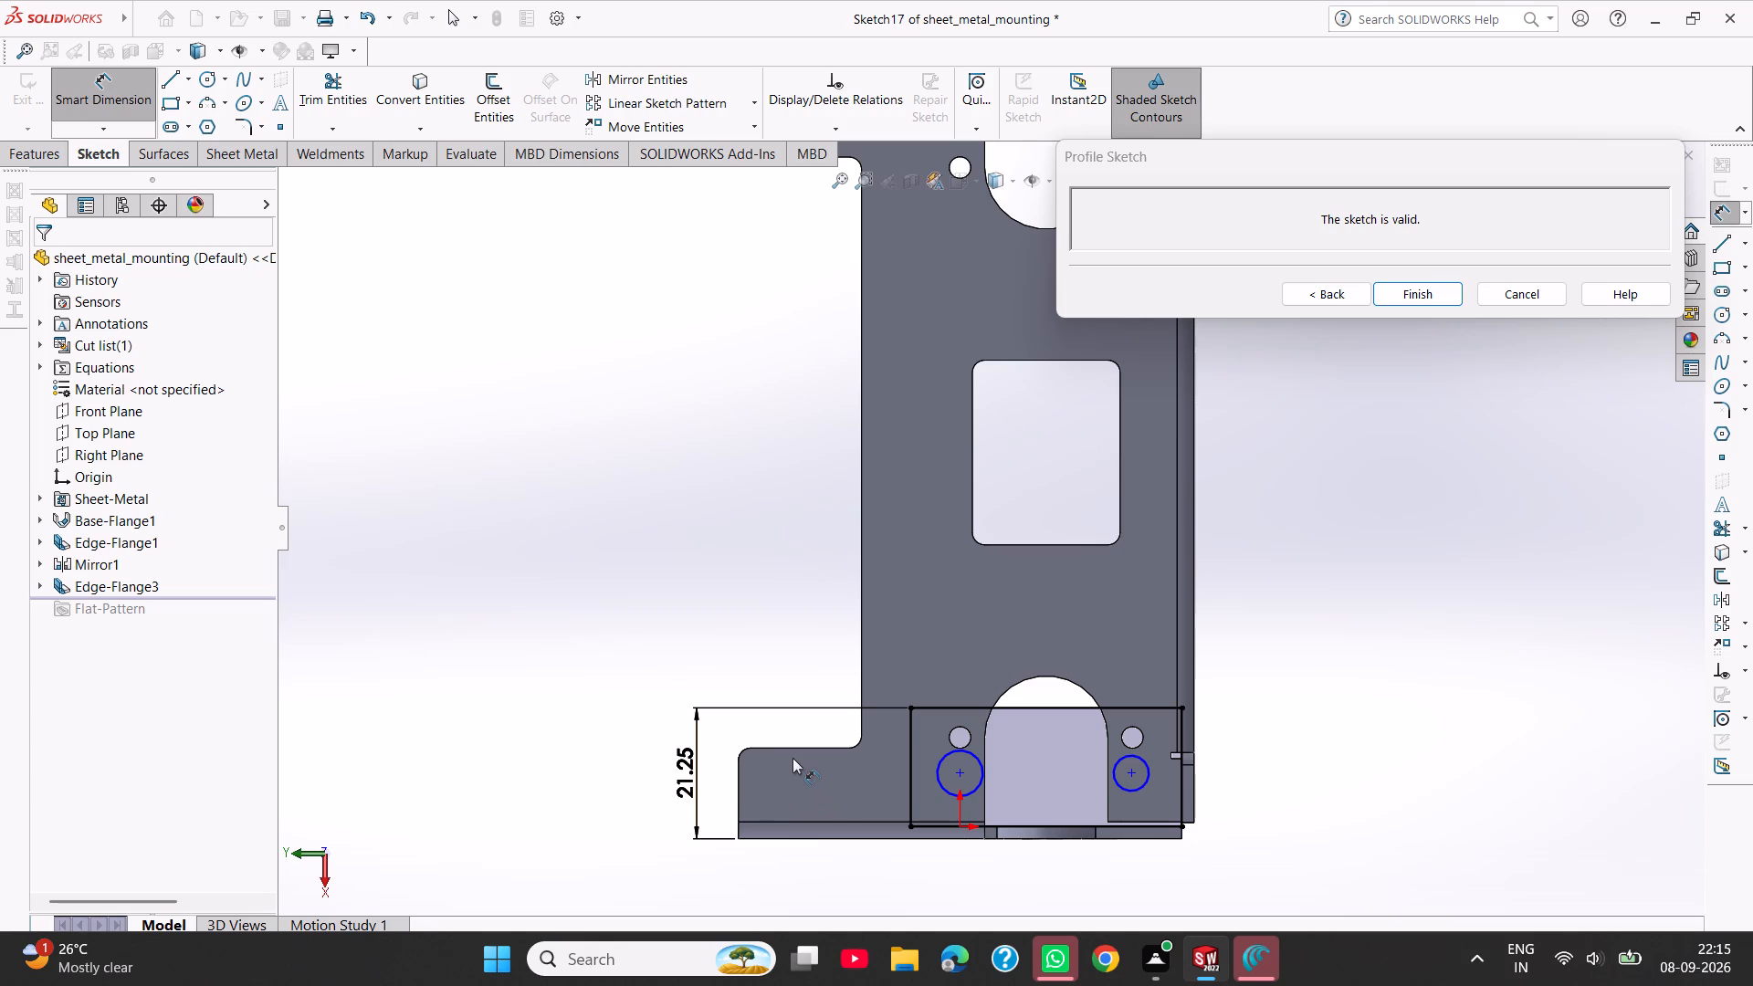
click(1147, 767)
click(1310, 767)
text(3.5)
key(Return)
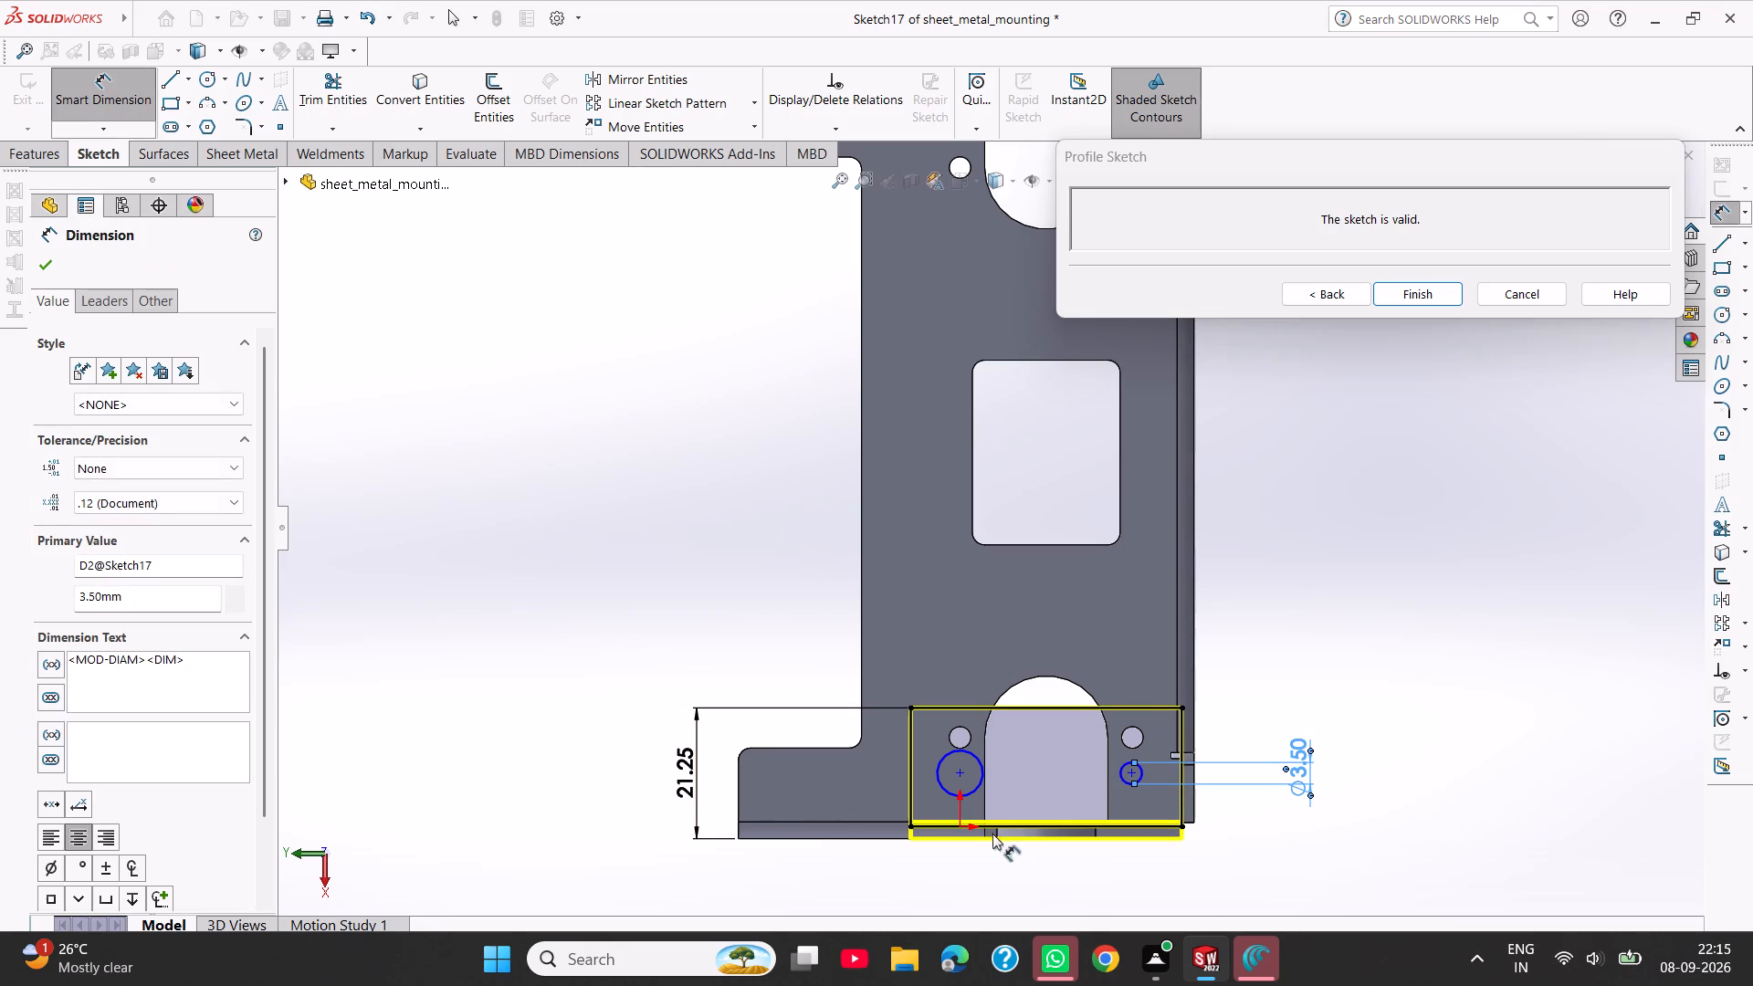
Dimension the left circle's diameter in the flange profile as 3.5 mm.
click(979, 787)
click(797, 872)
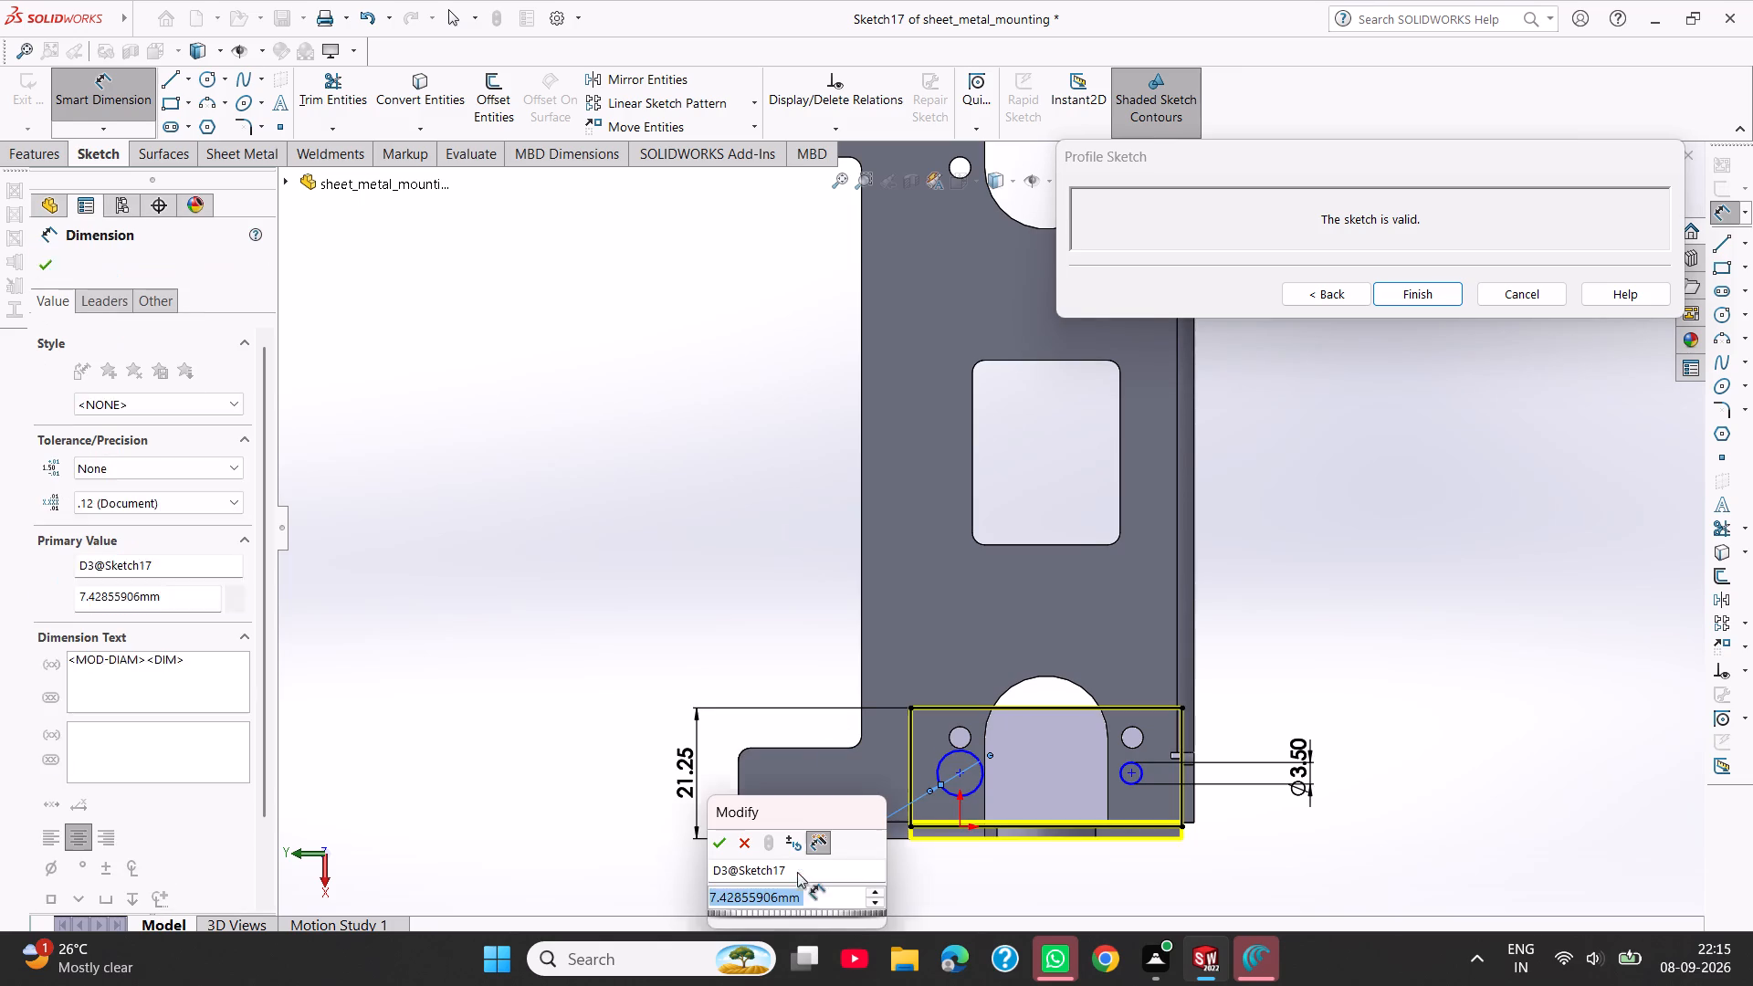
text(3.5)
key(Return)
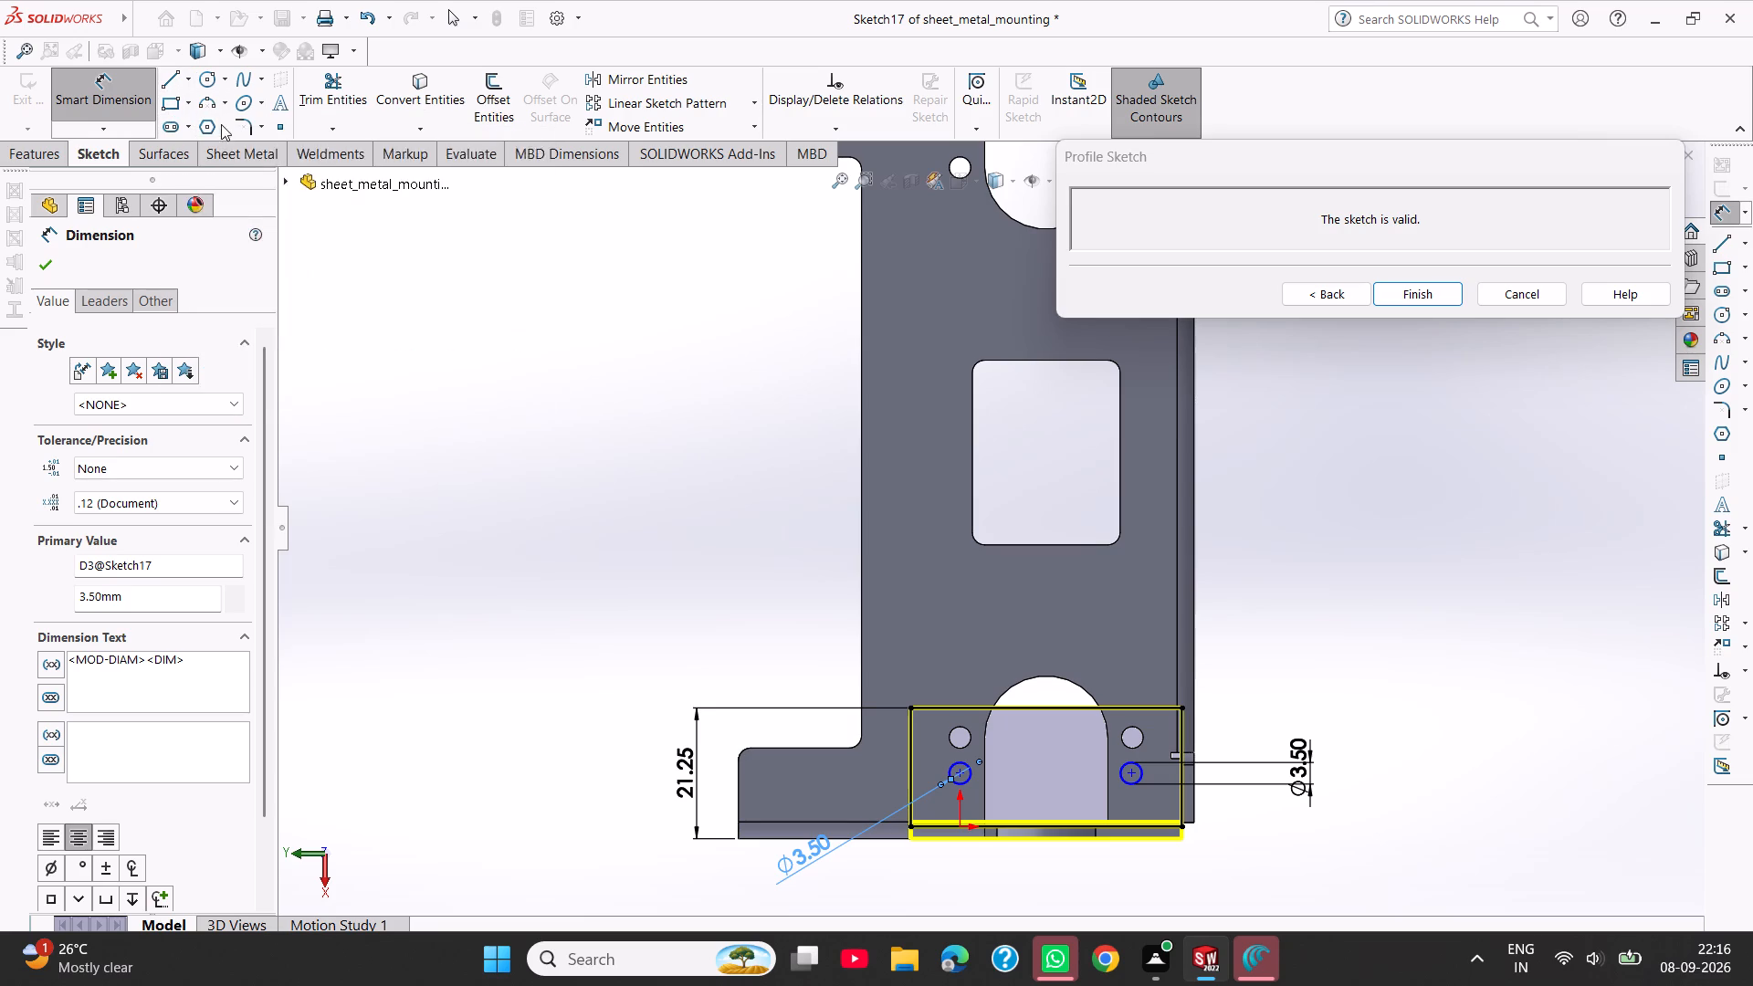
Dimension the horizontal spacing between the two circle centres in the flange profile as 28 mm.
click(962, 778)
click(1128, 771)
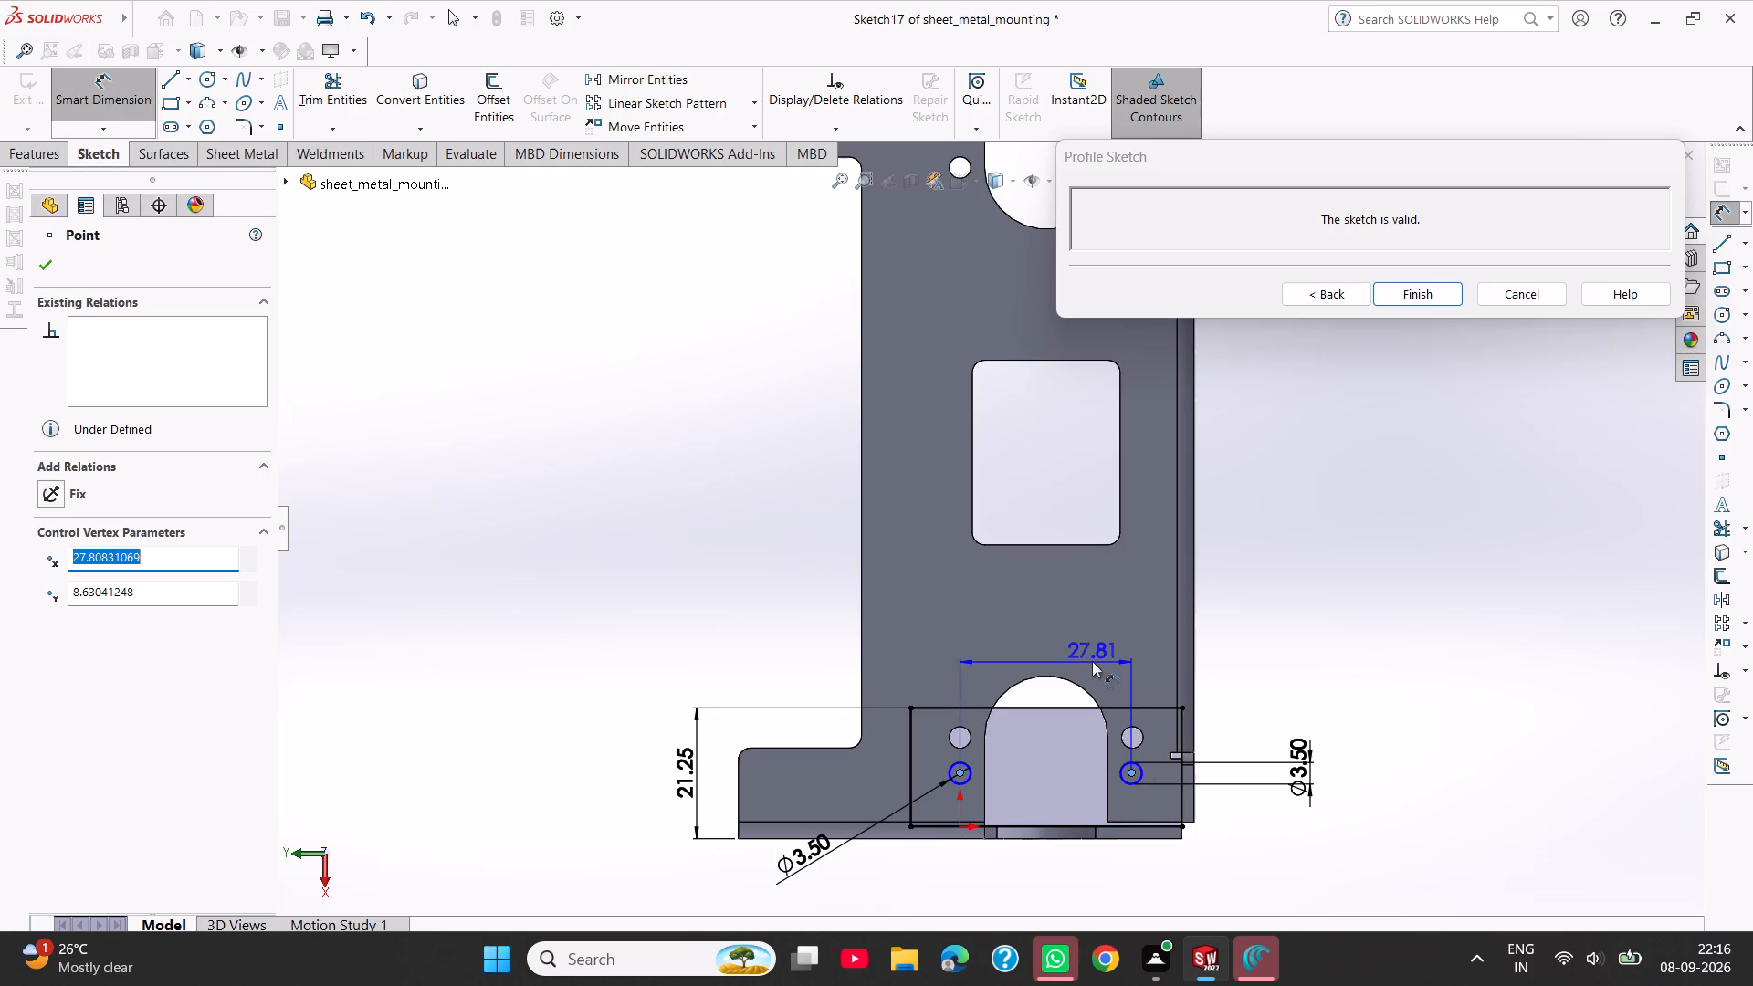
click(1083, 659)
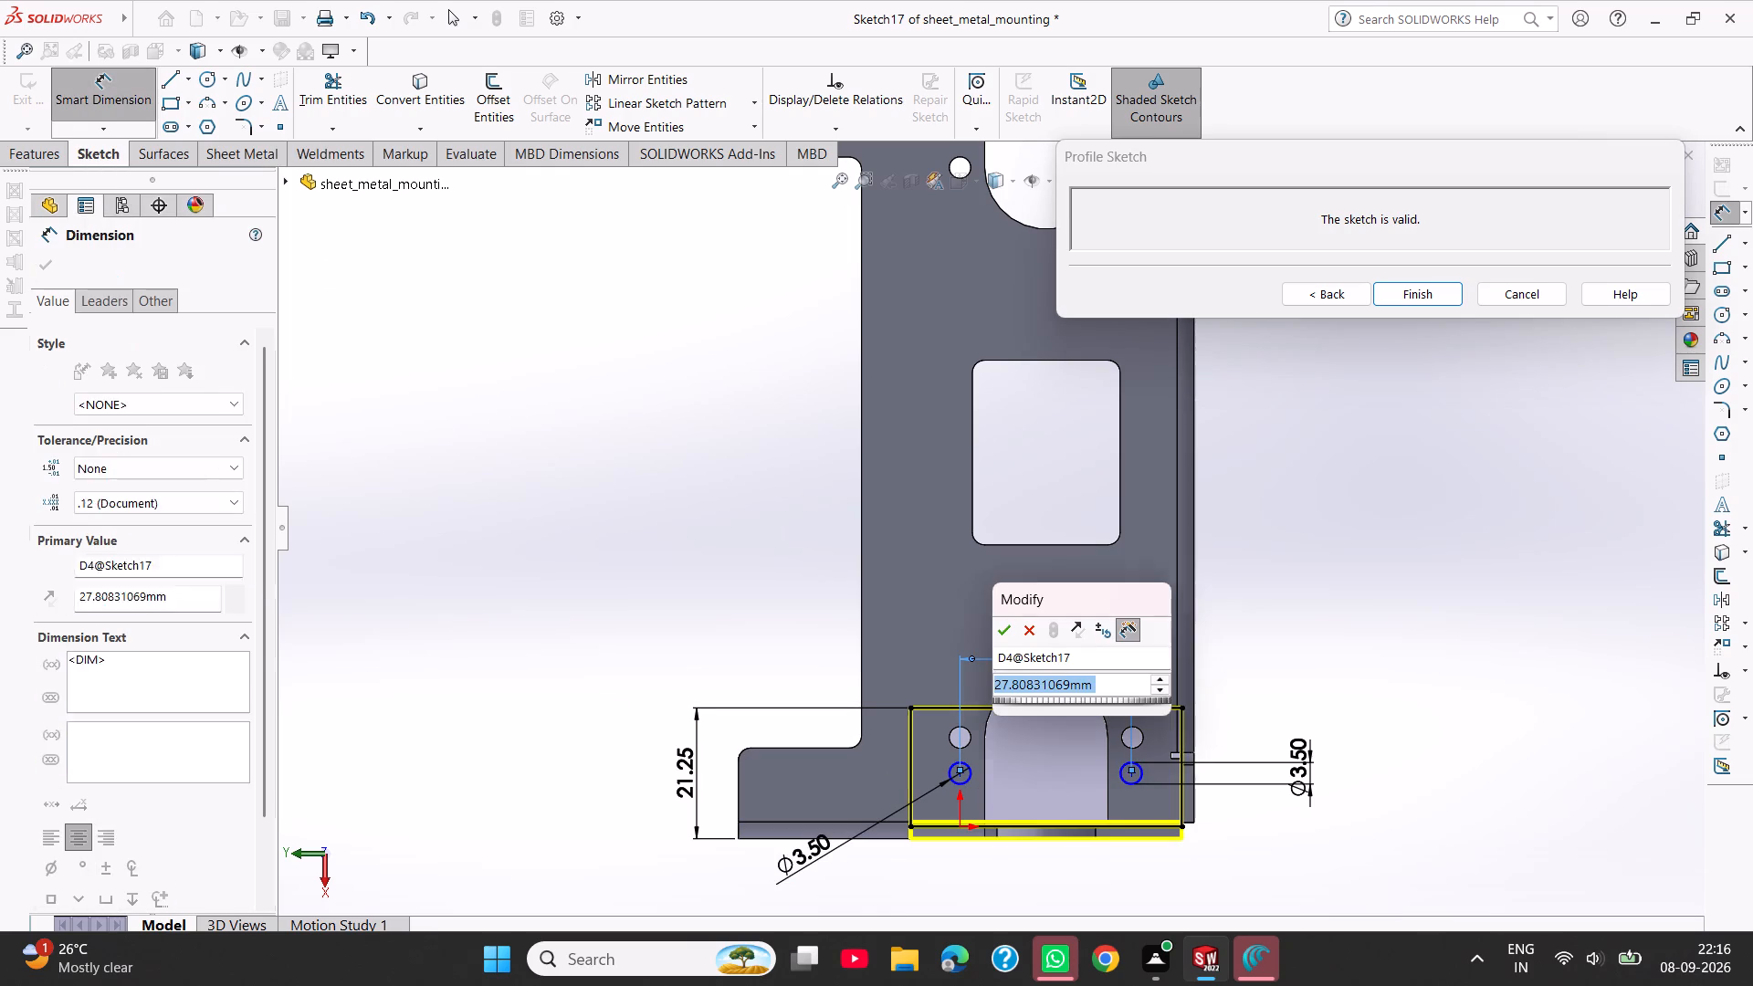
text(28)
key(Return)
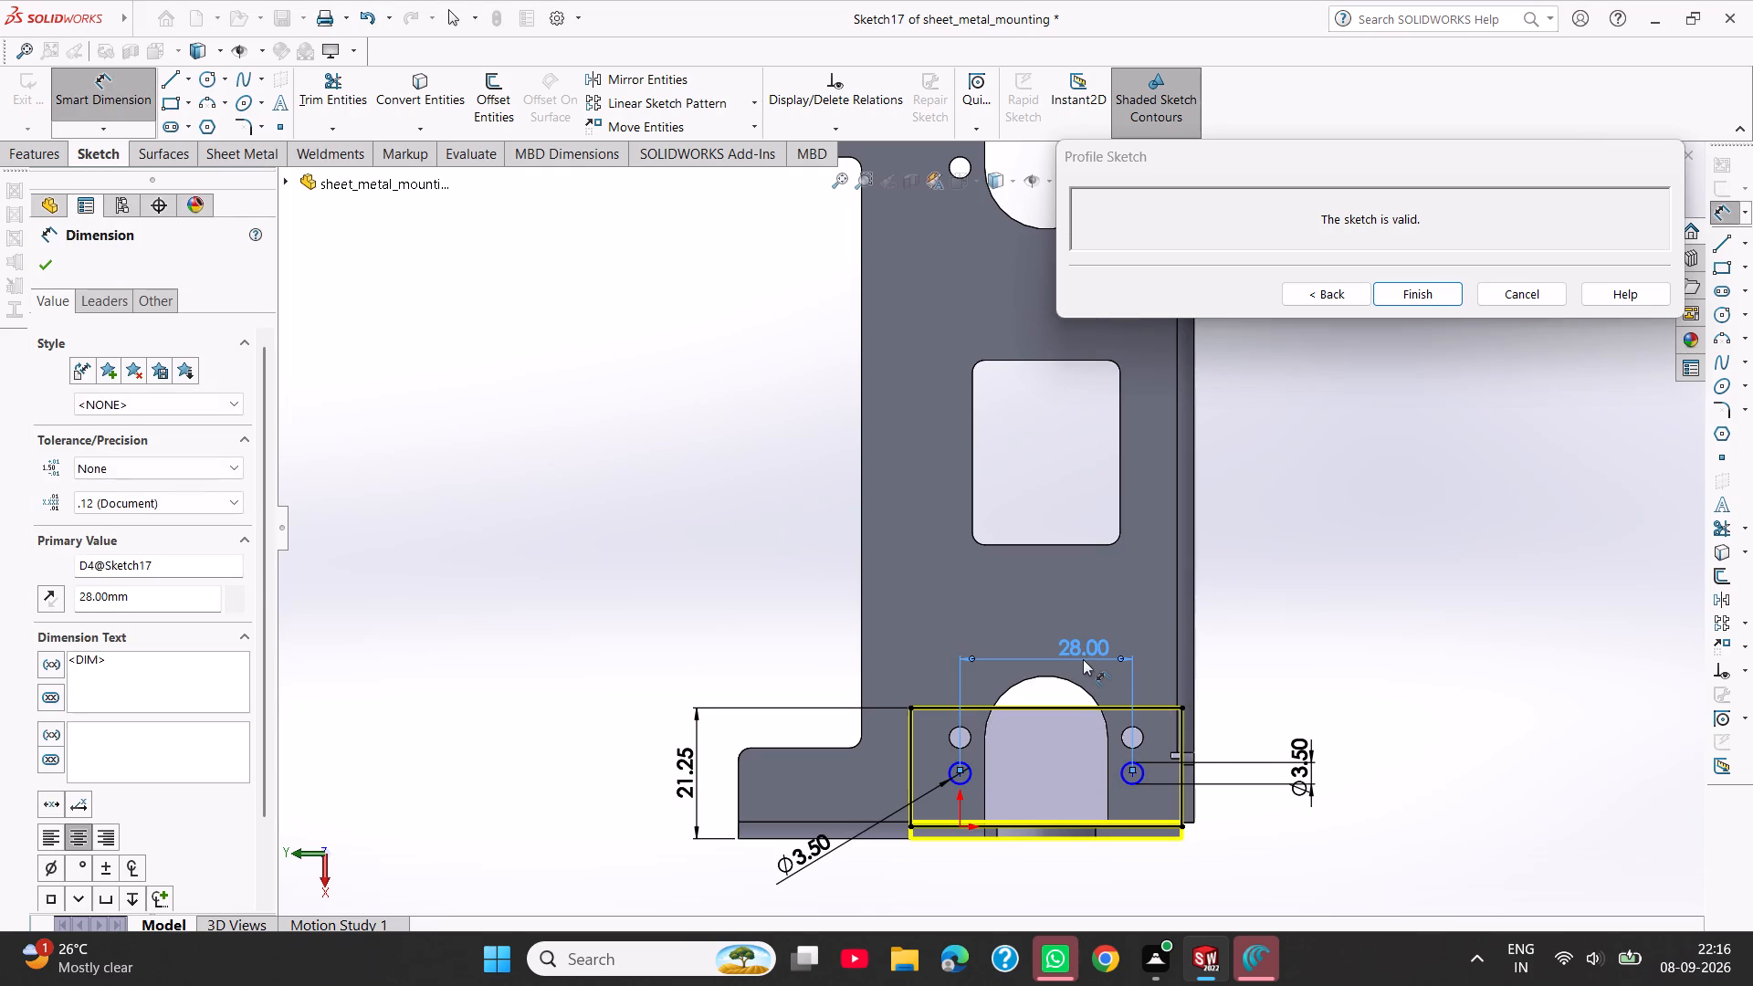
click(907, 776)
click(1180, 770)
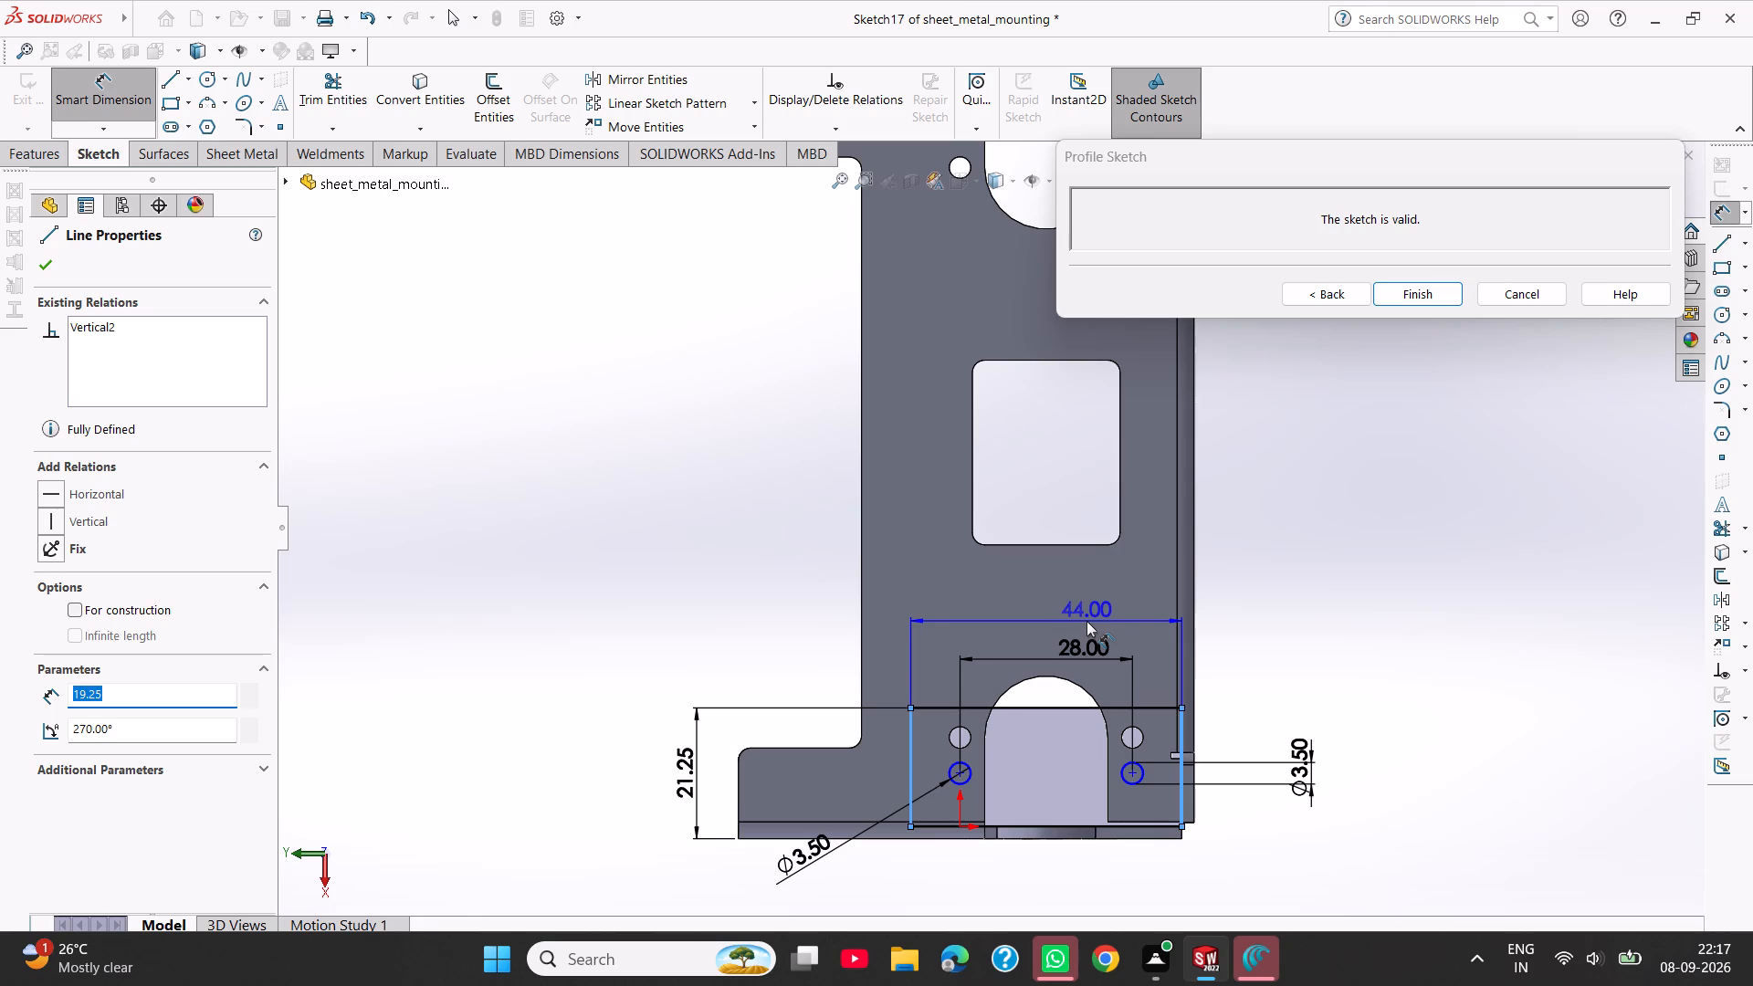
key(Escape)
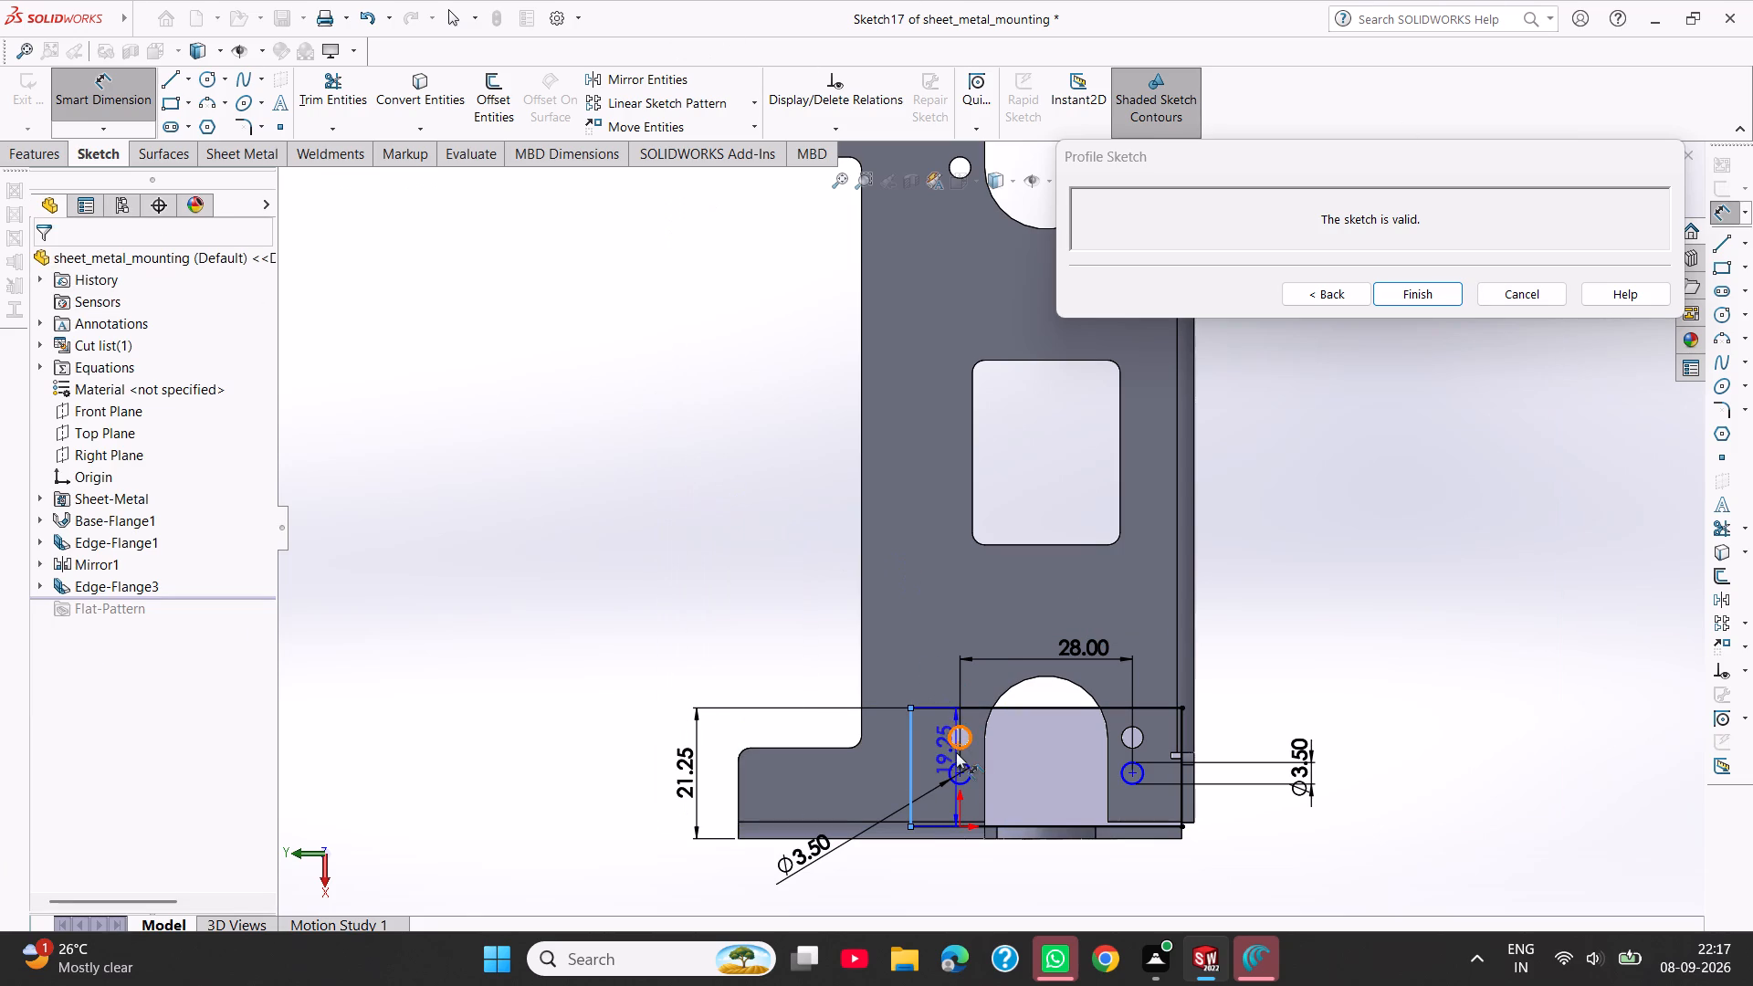
Dimension the left circle's centre 8 mm horizontally from the profile's left line.
click(958, 769)
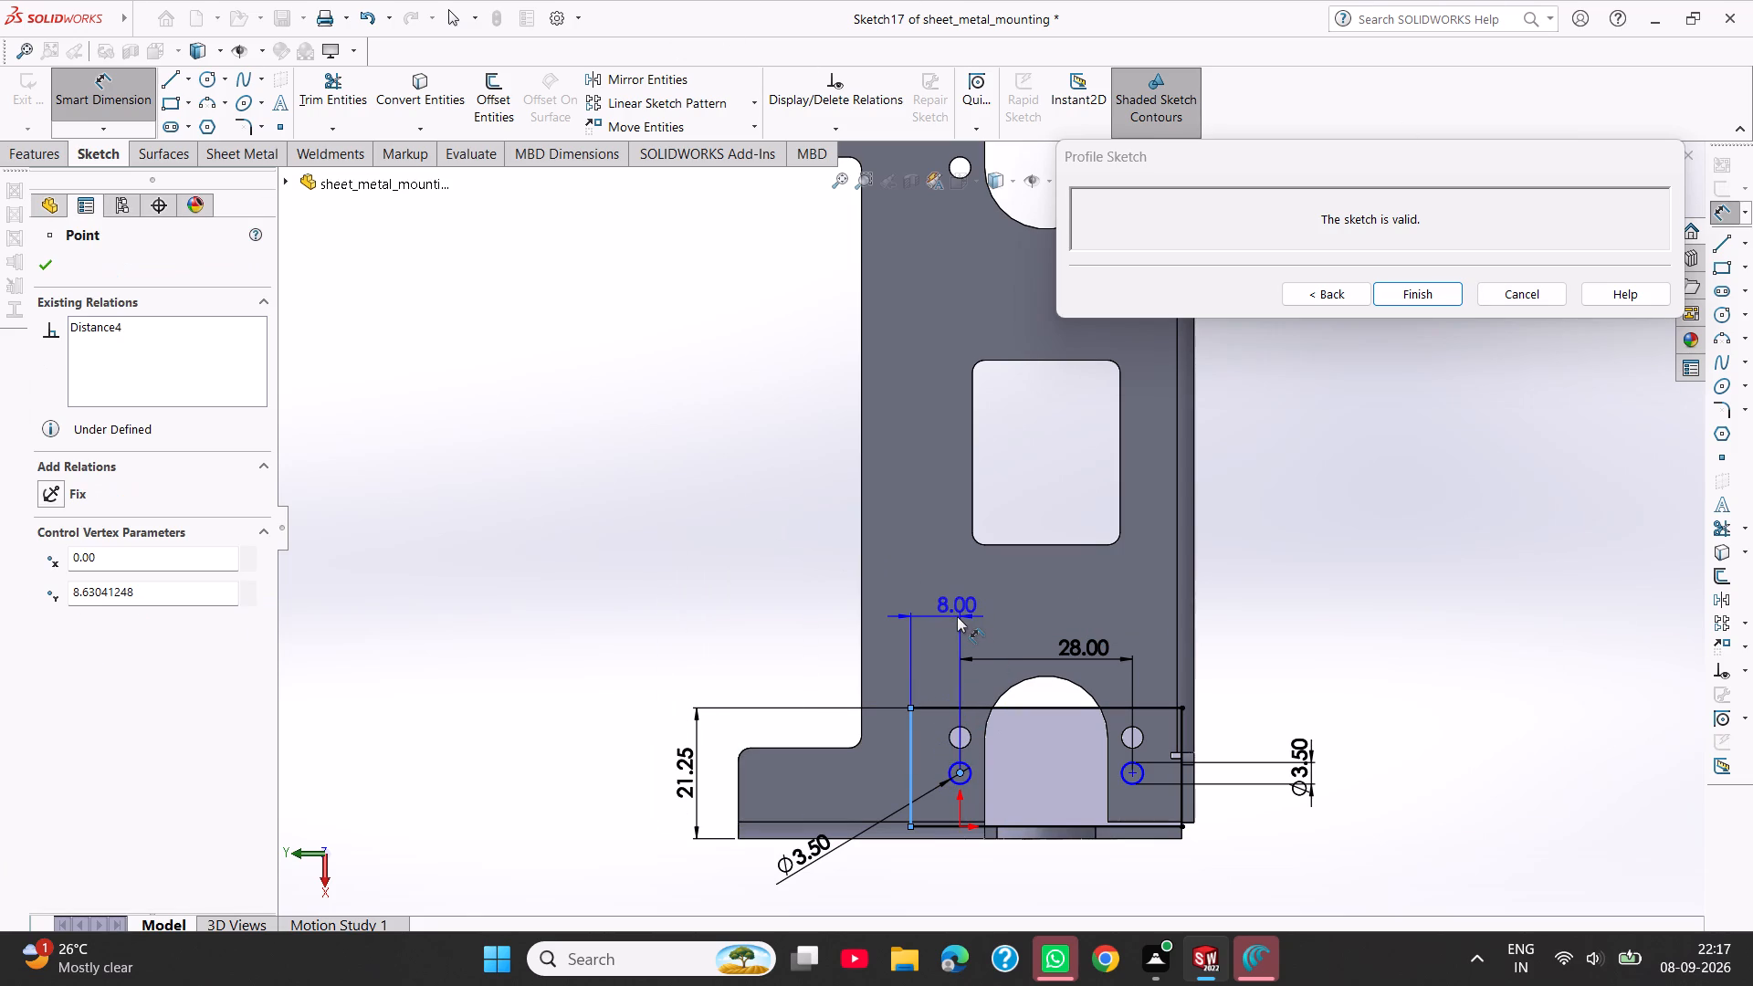
click(931, 657)
click(856, 626)
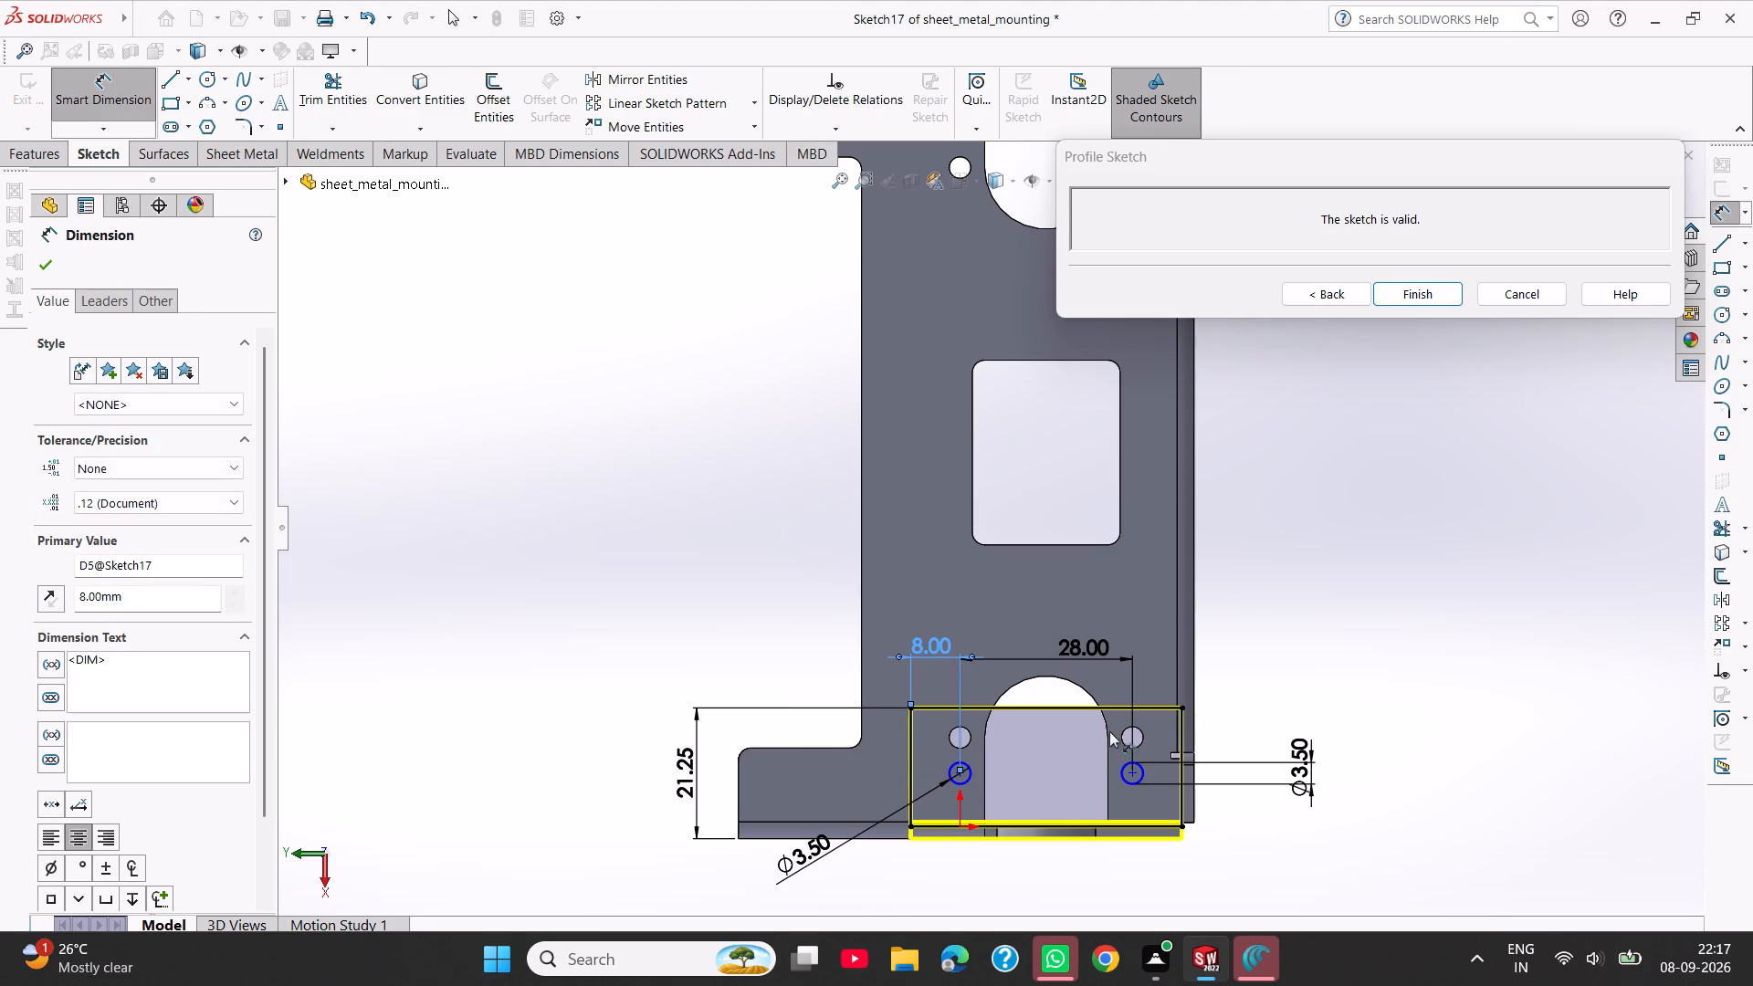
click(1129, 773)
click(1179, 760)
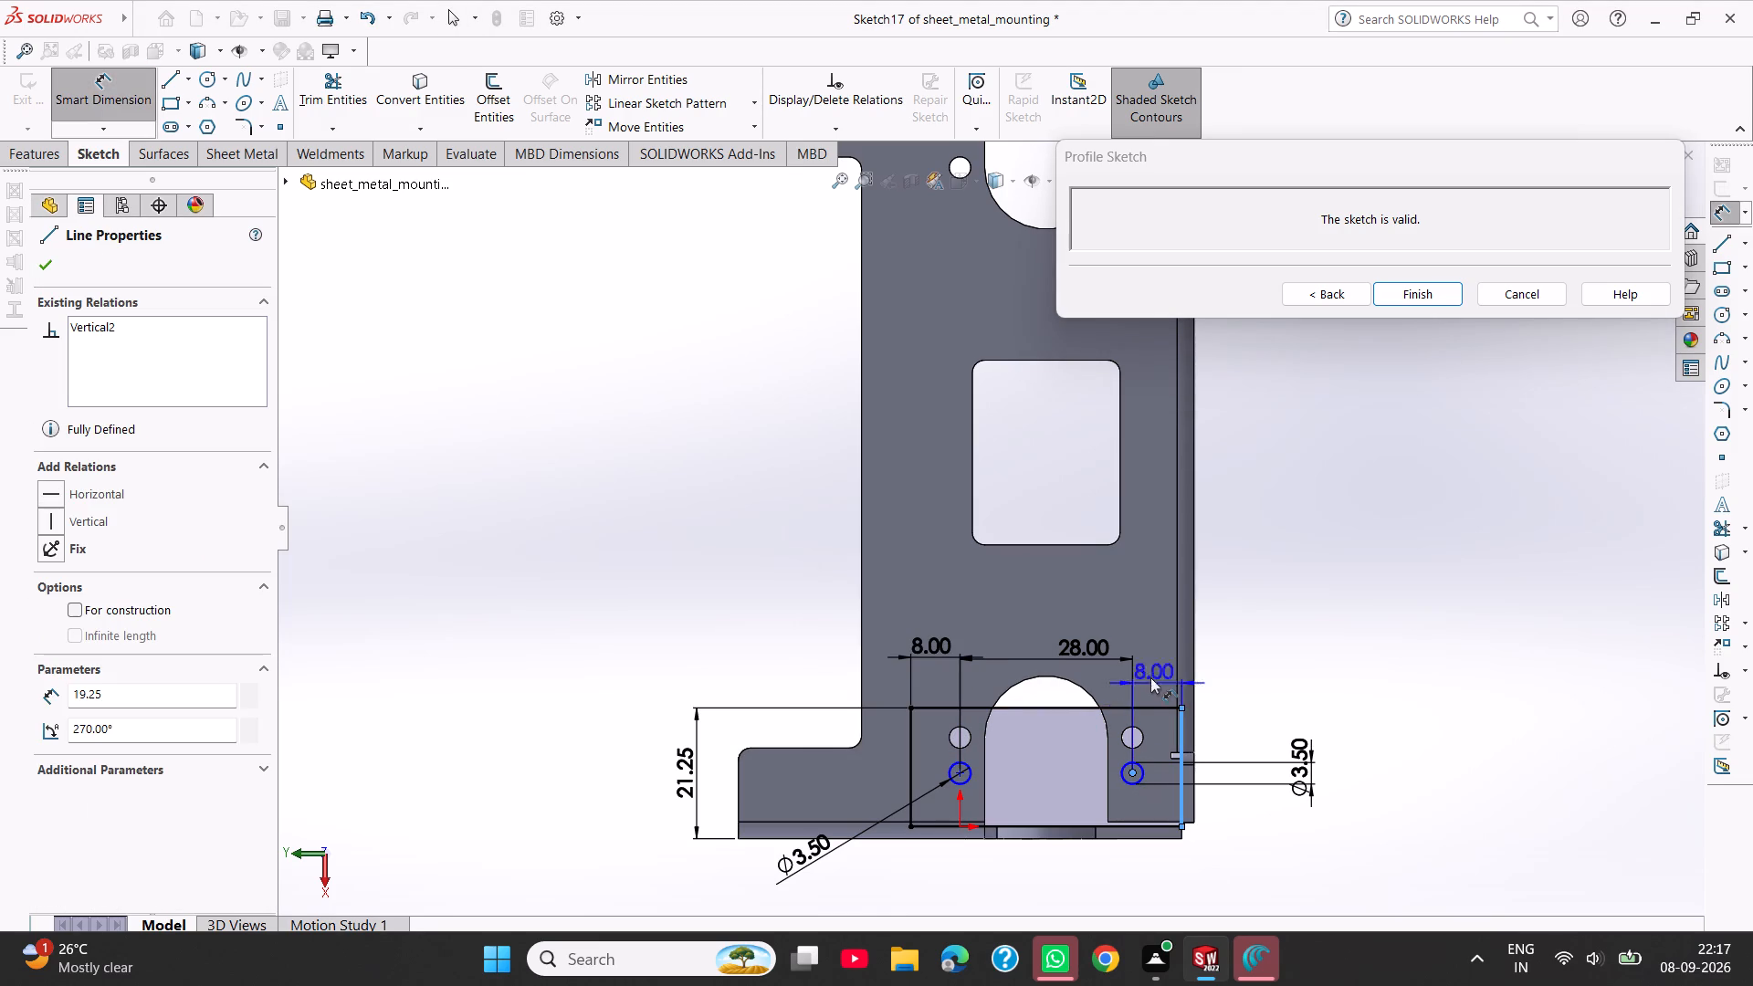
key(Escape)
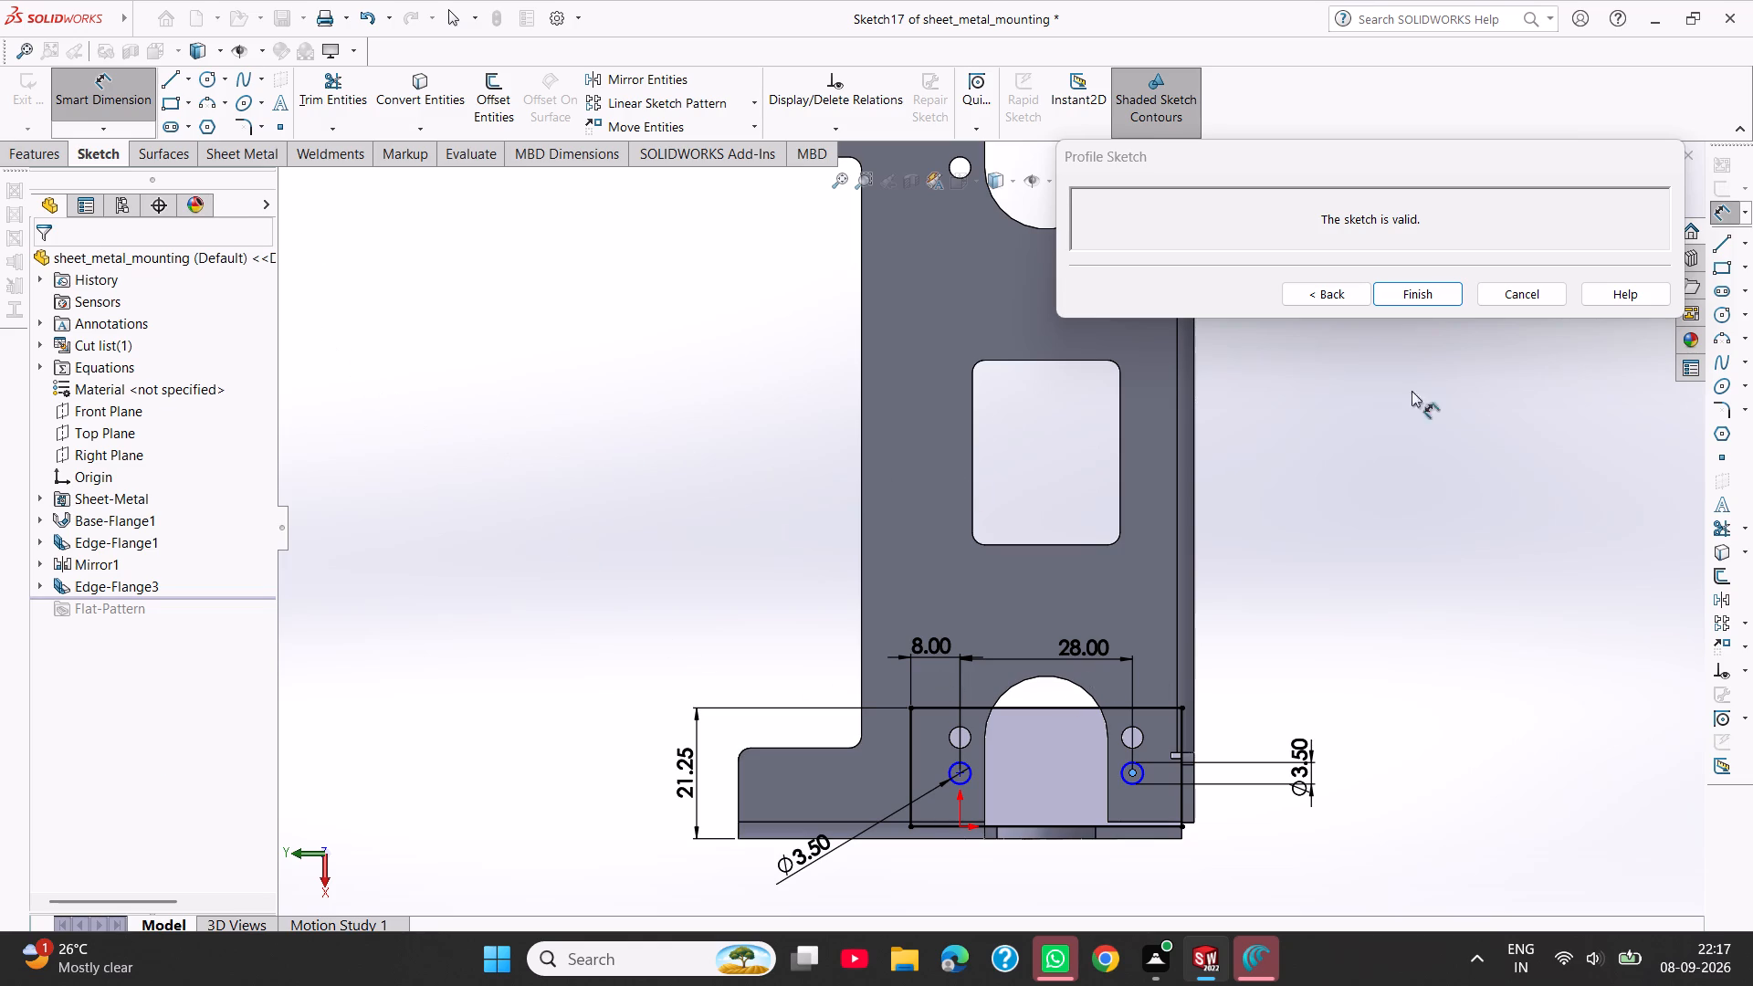
Finish the profile sketch to create the inward edge flange with its two holes.
click(1413, 290)
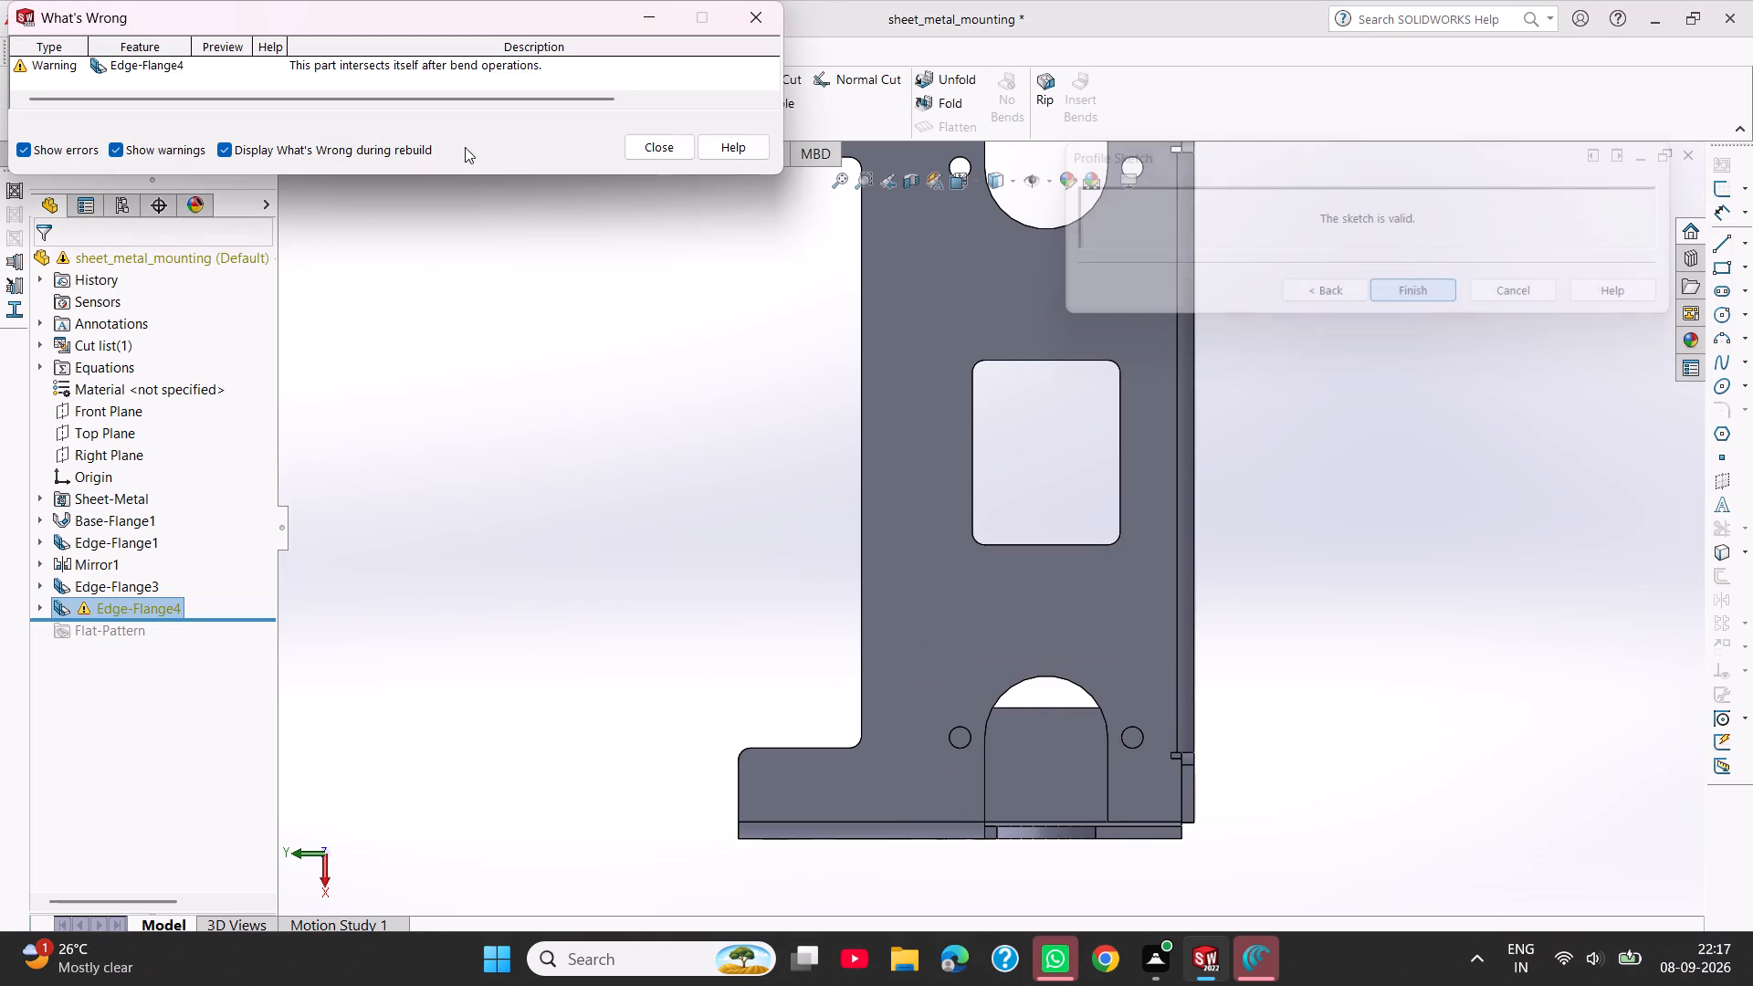
click(650, 142)
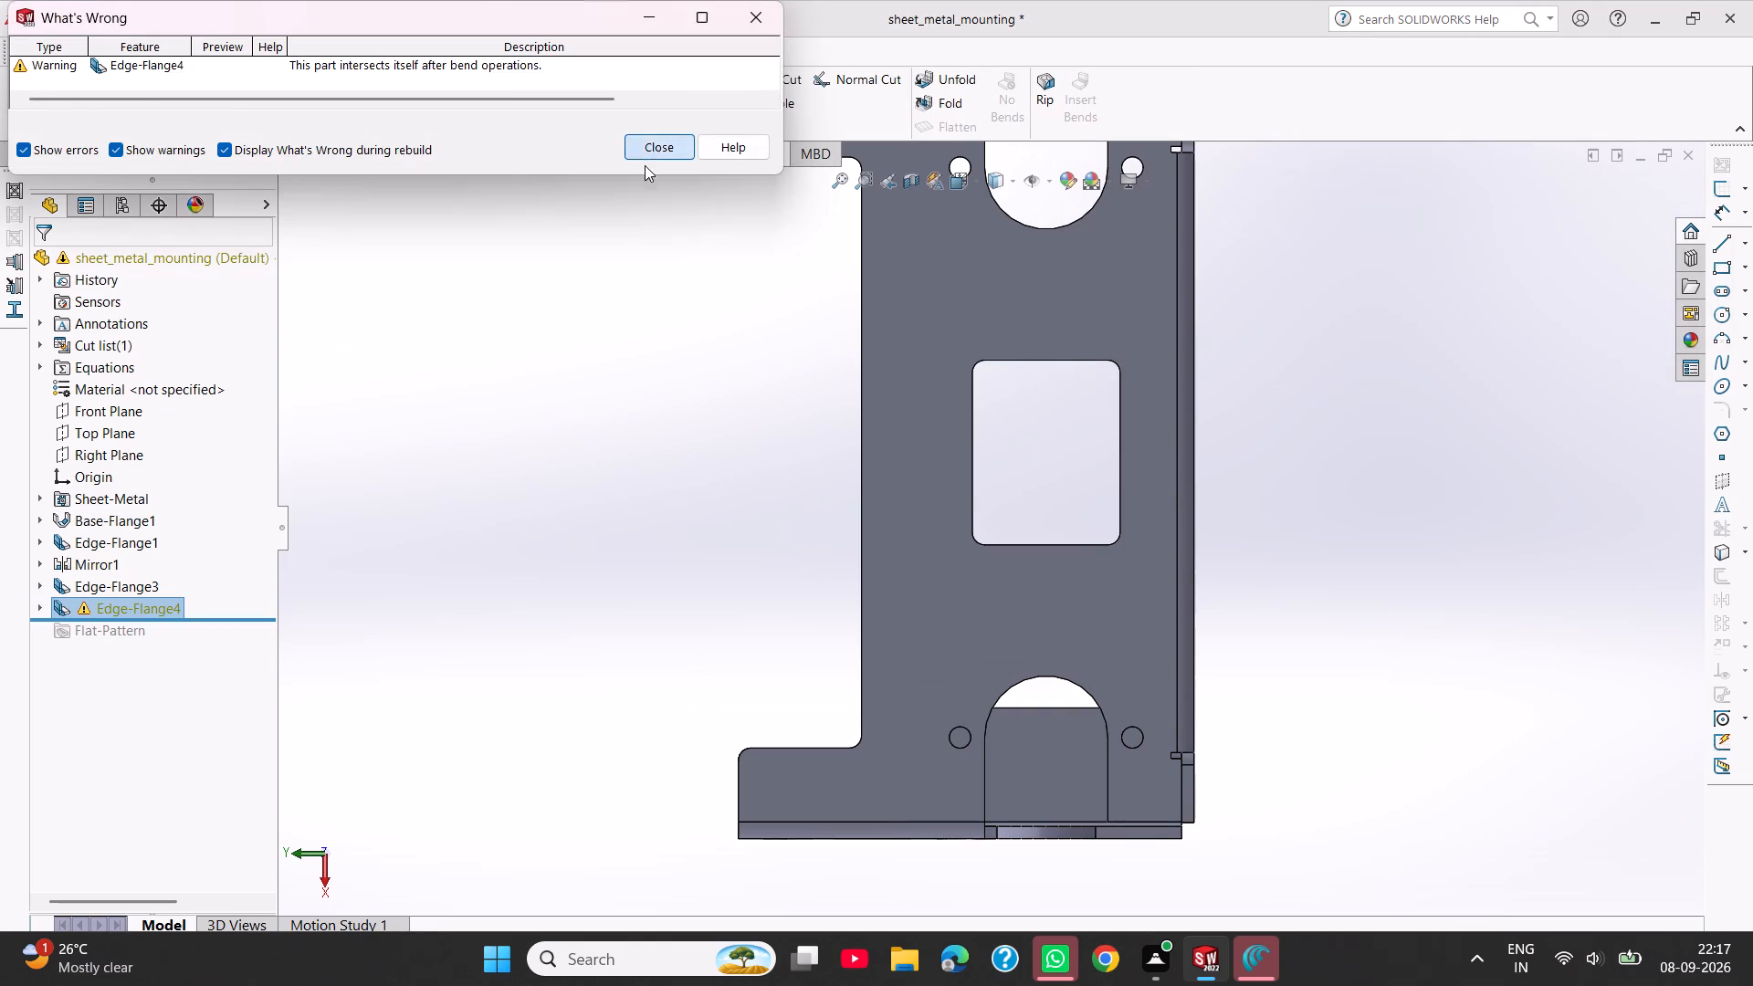
Inspect the new two-hole flange on the part and reopen its definition to review the settings without changing them.
middle_drag(612, 474, 625, 272)
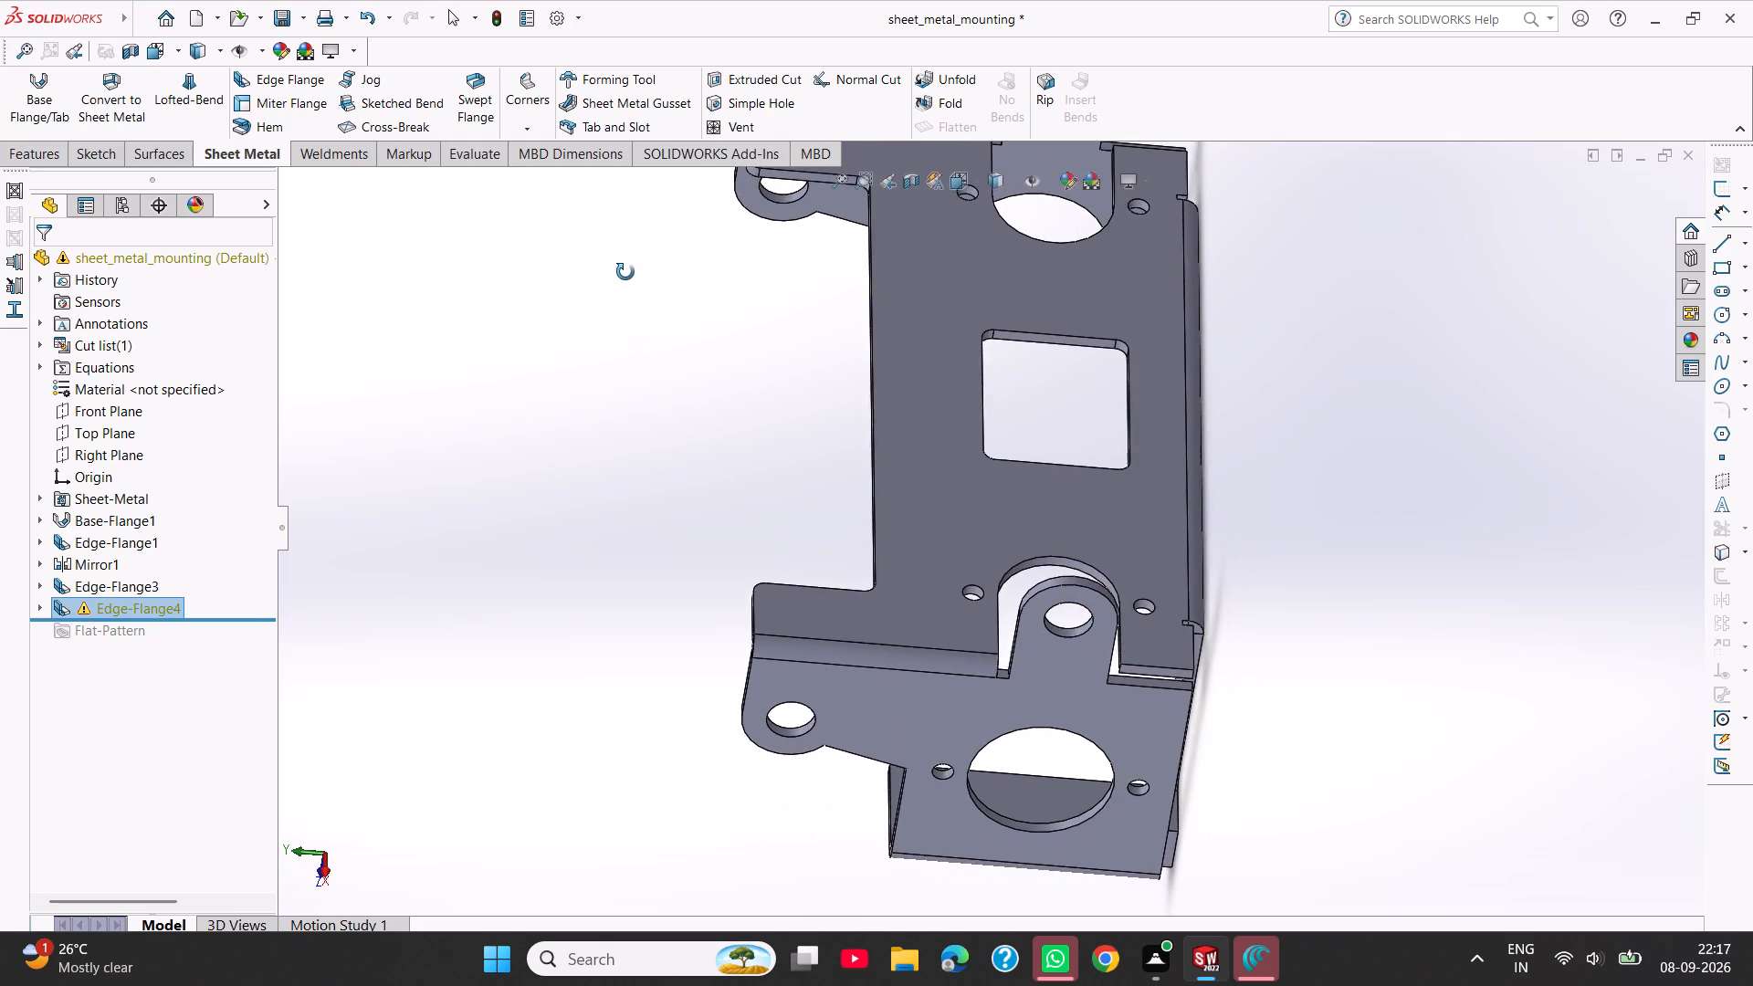
middle_drag(625, 272, 570, 404)
scroll(570, 404, up, 2)
middle_drag(581, 434, 639, 435)
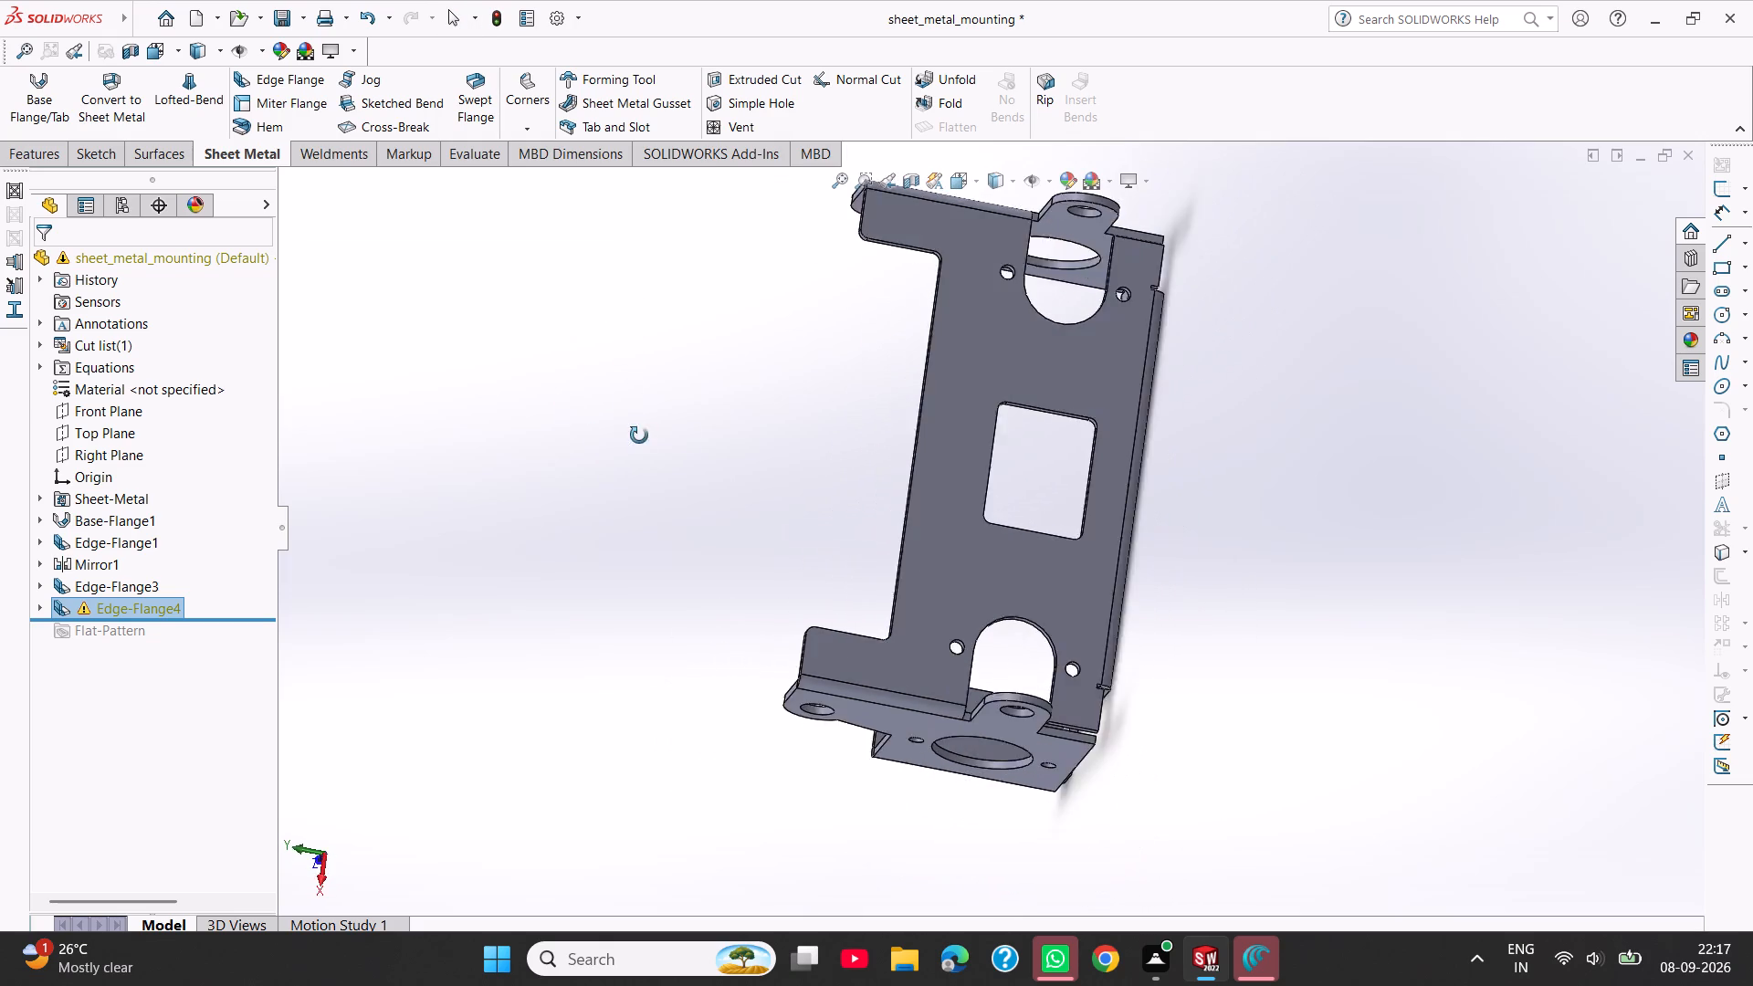
middle_drag(639, 435, 845, 404)
scroll(845, 404, up, 1)
middle_drag(835, 433, 1015, 375)
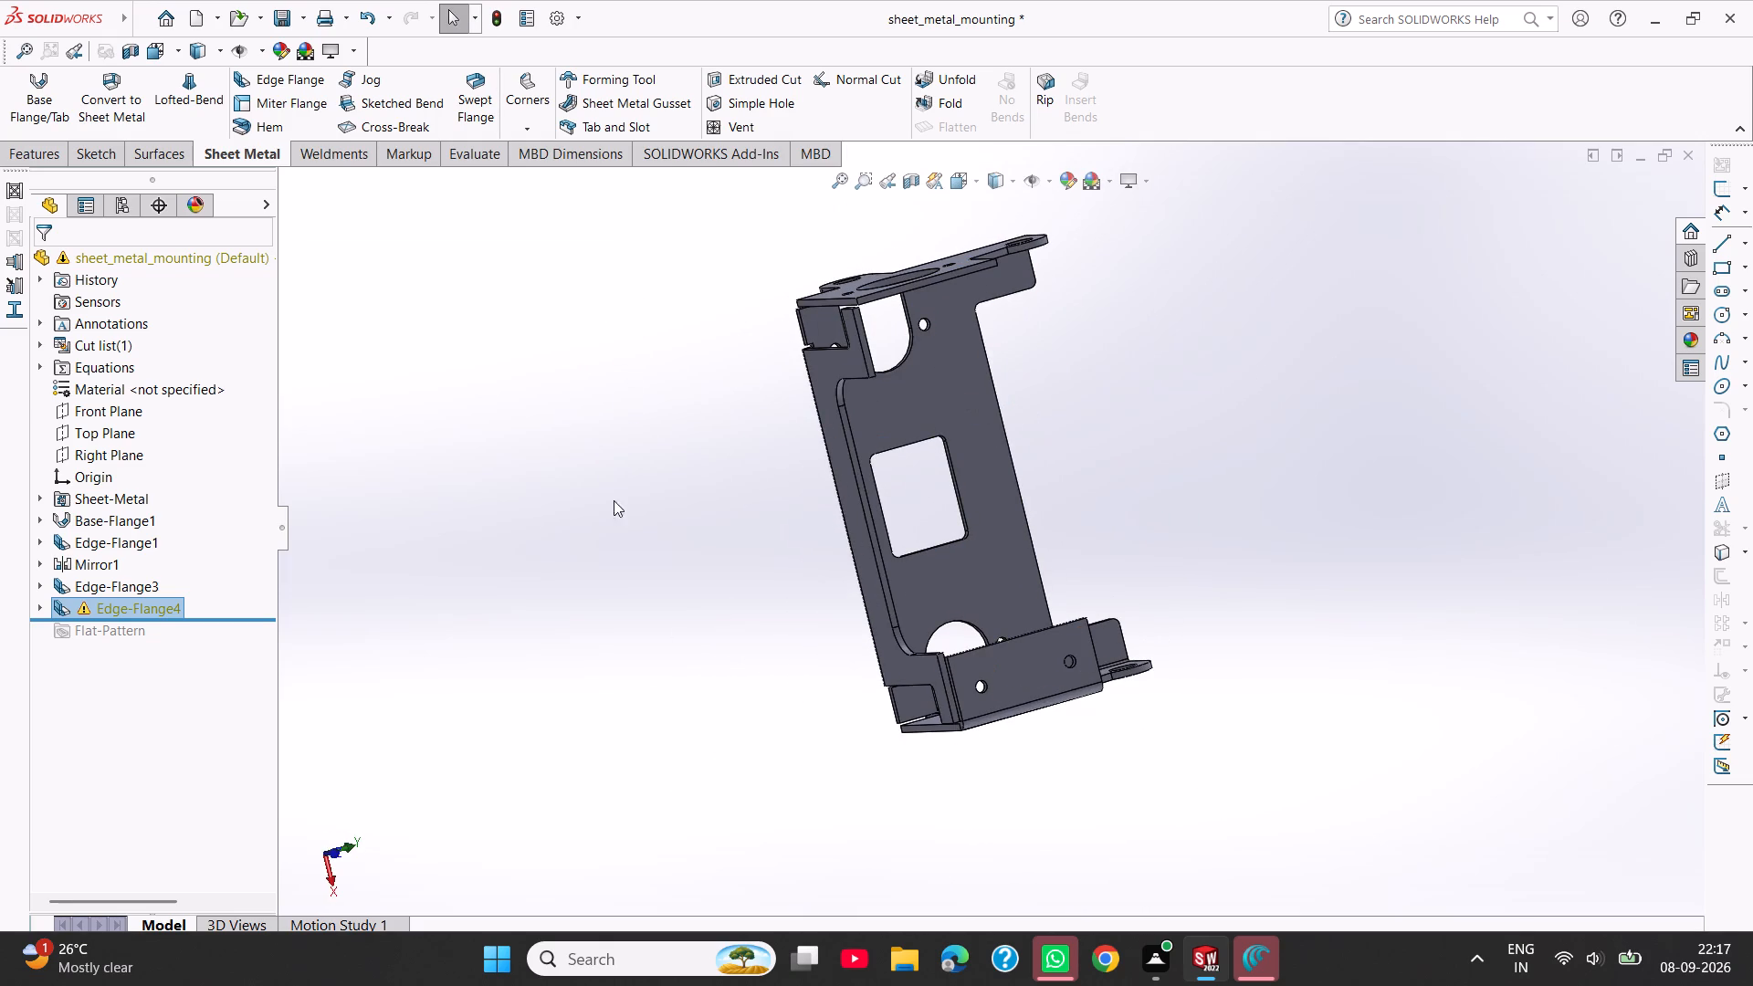
click(110, 608)
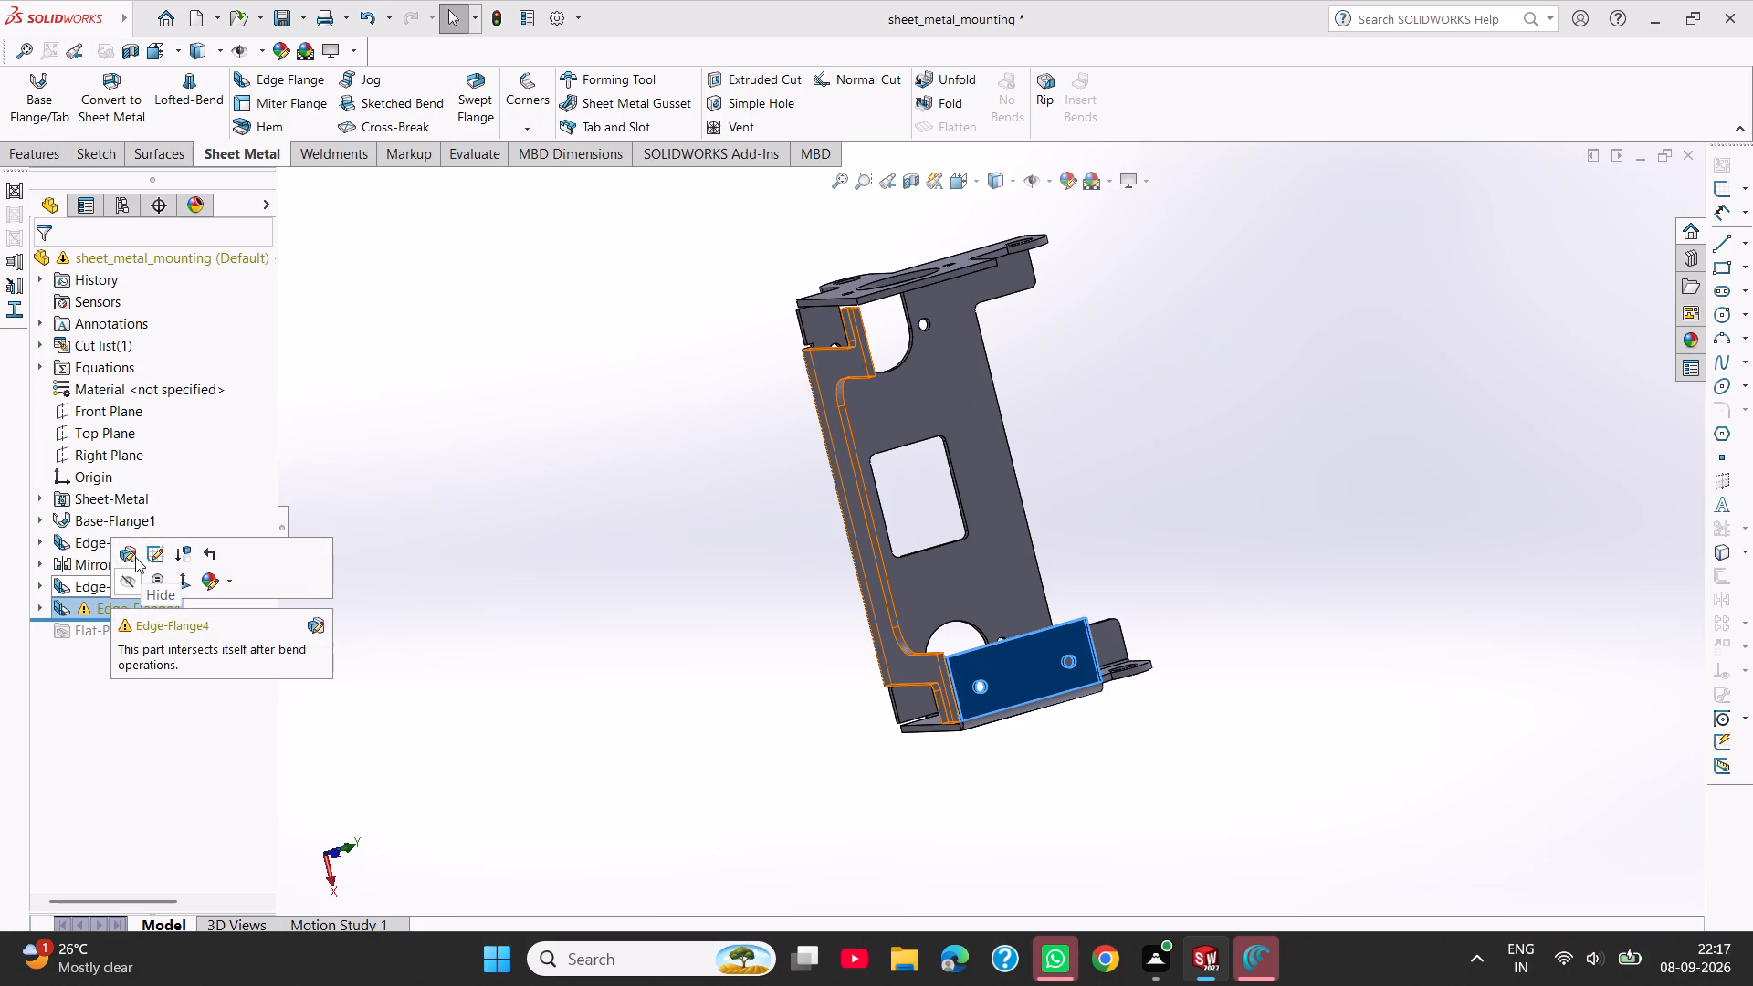
click(135, 557)
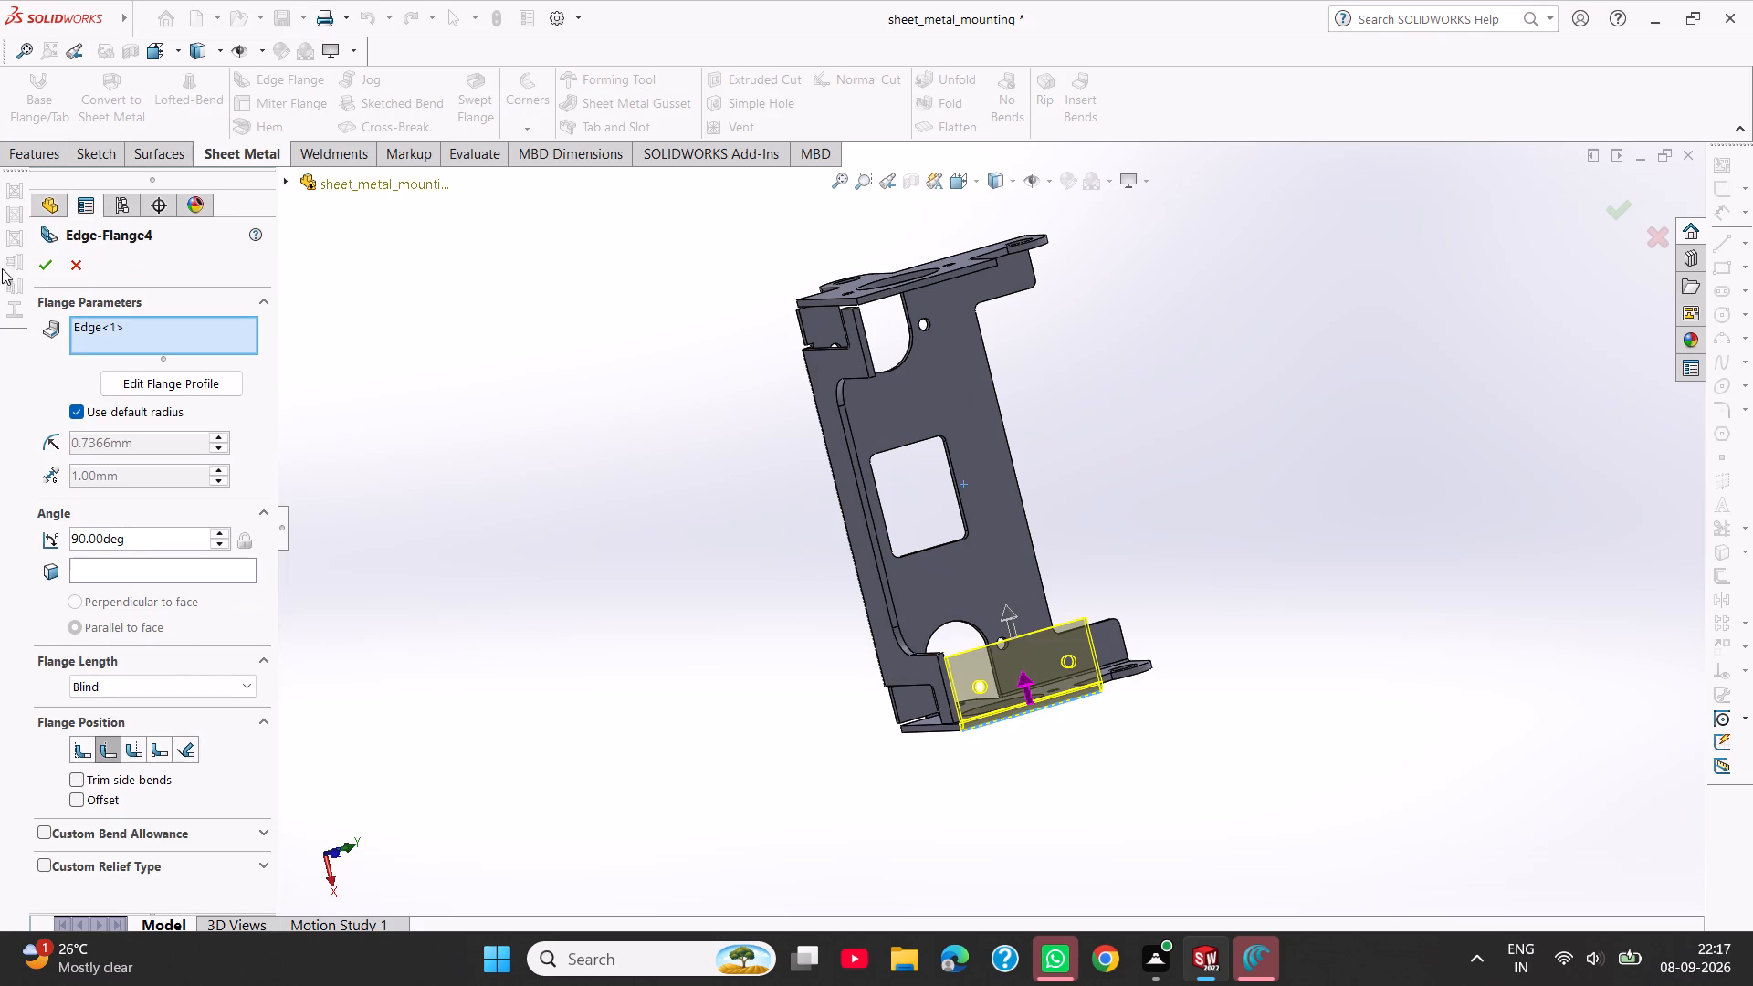
click(37, 258)
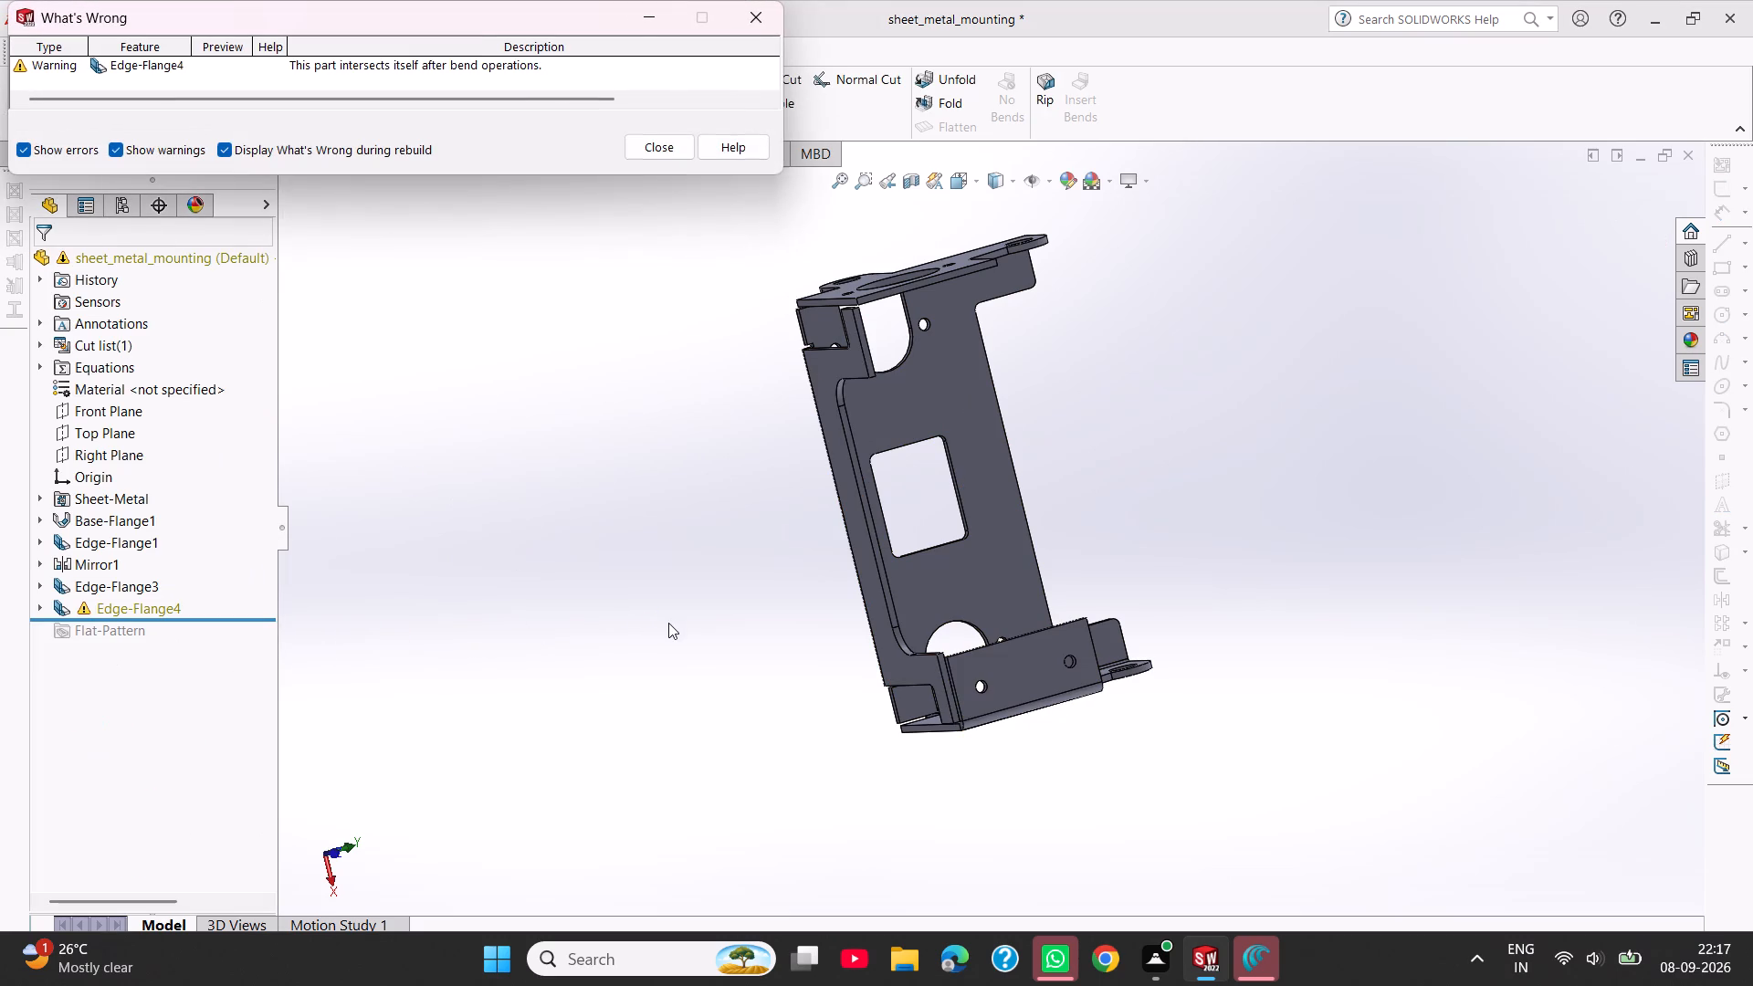
click(647, 142)
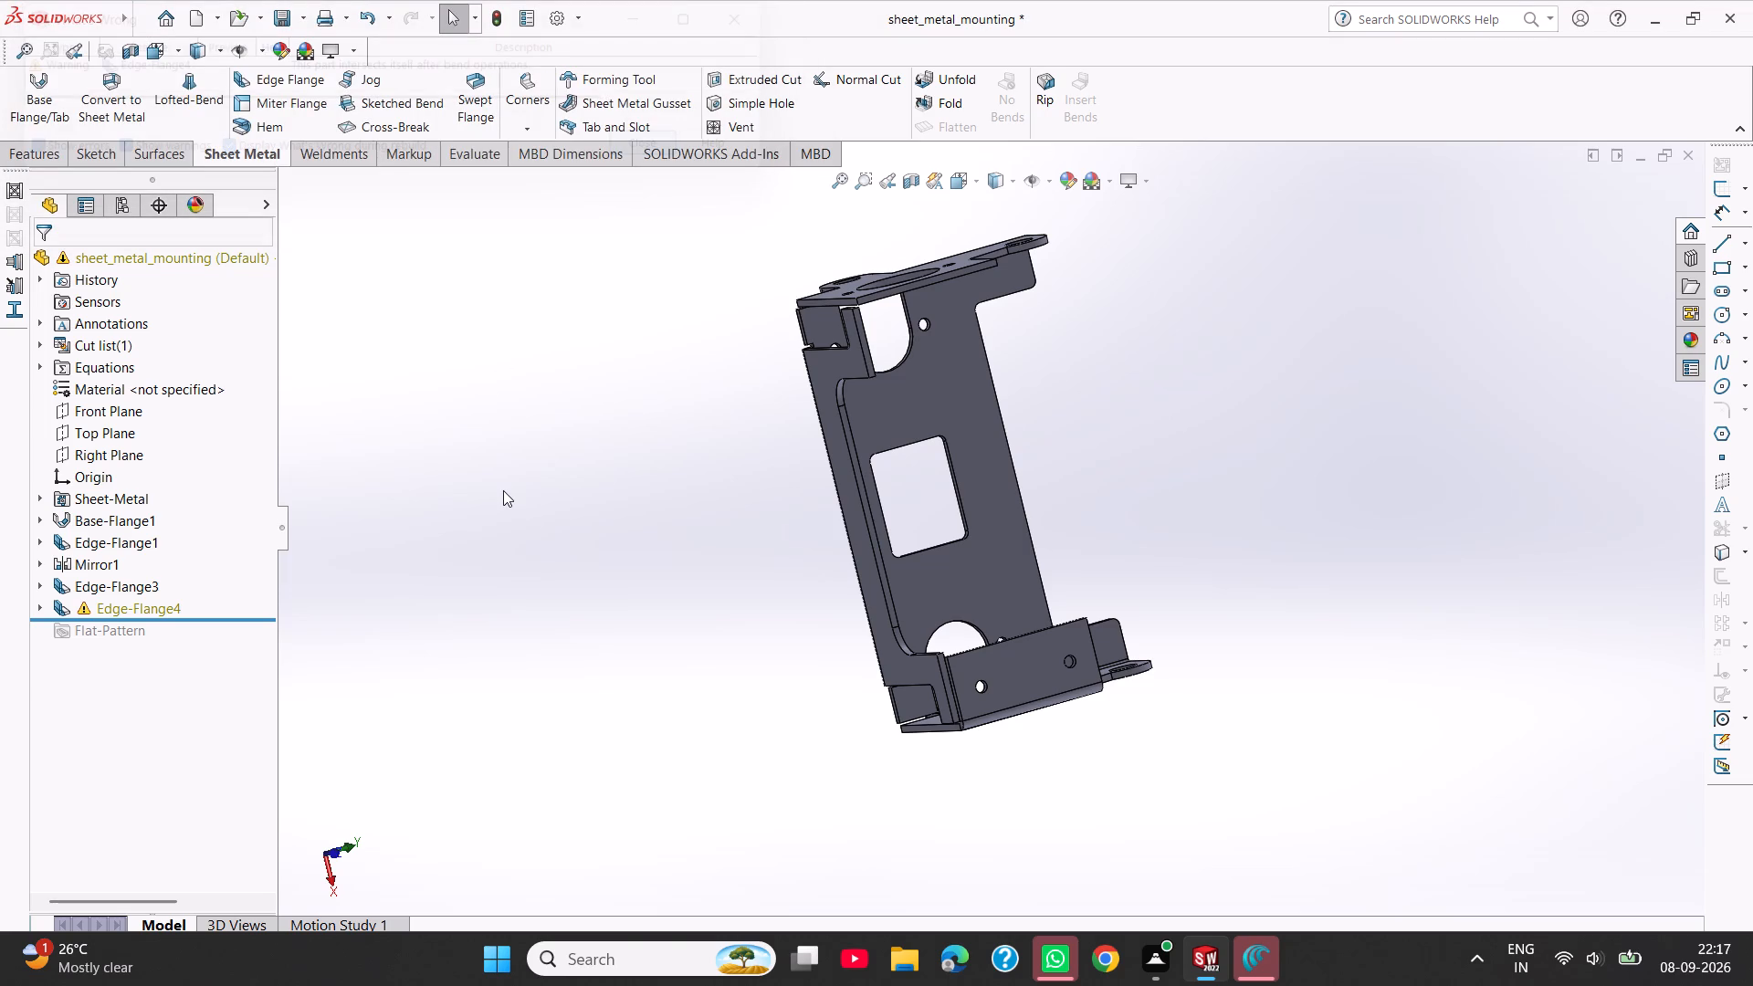
Start an 18 mm edge flange at 90° on the two-hole flange's free edge, pointing toward the base, and open its profile sketch.
middle_drag(508, 497, 569, 614)
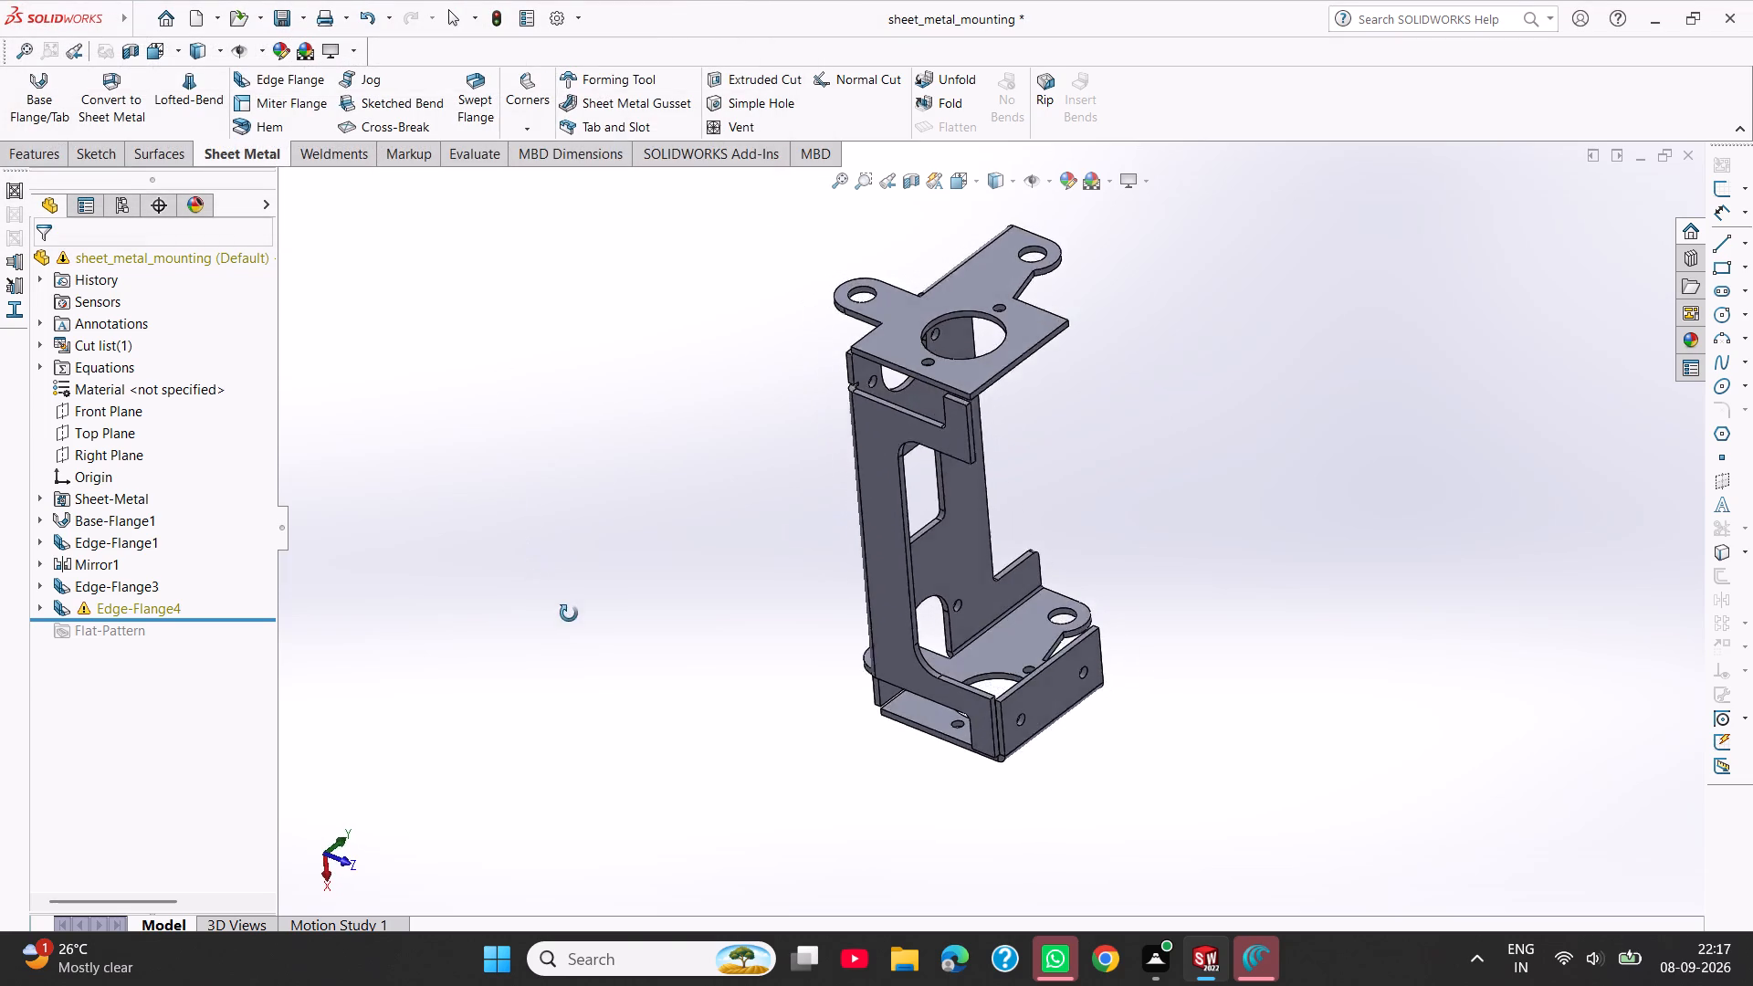
middle_drag(569, 614, 541, 726)
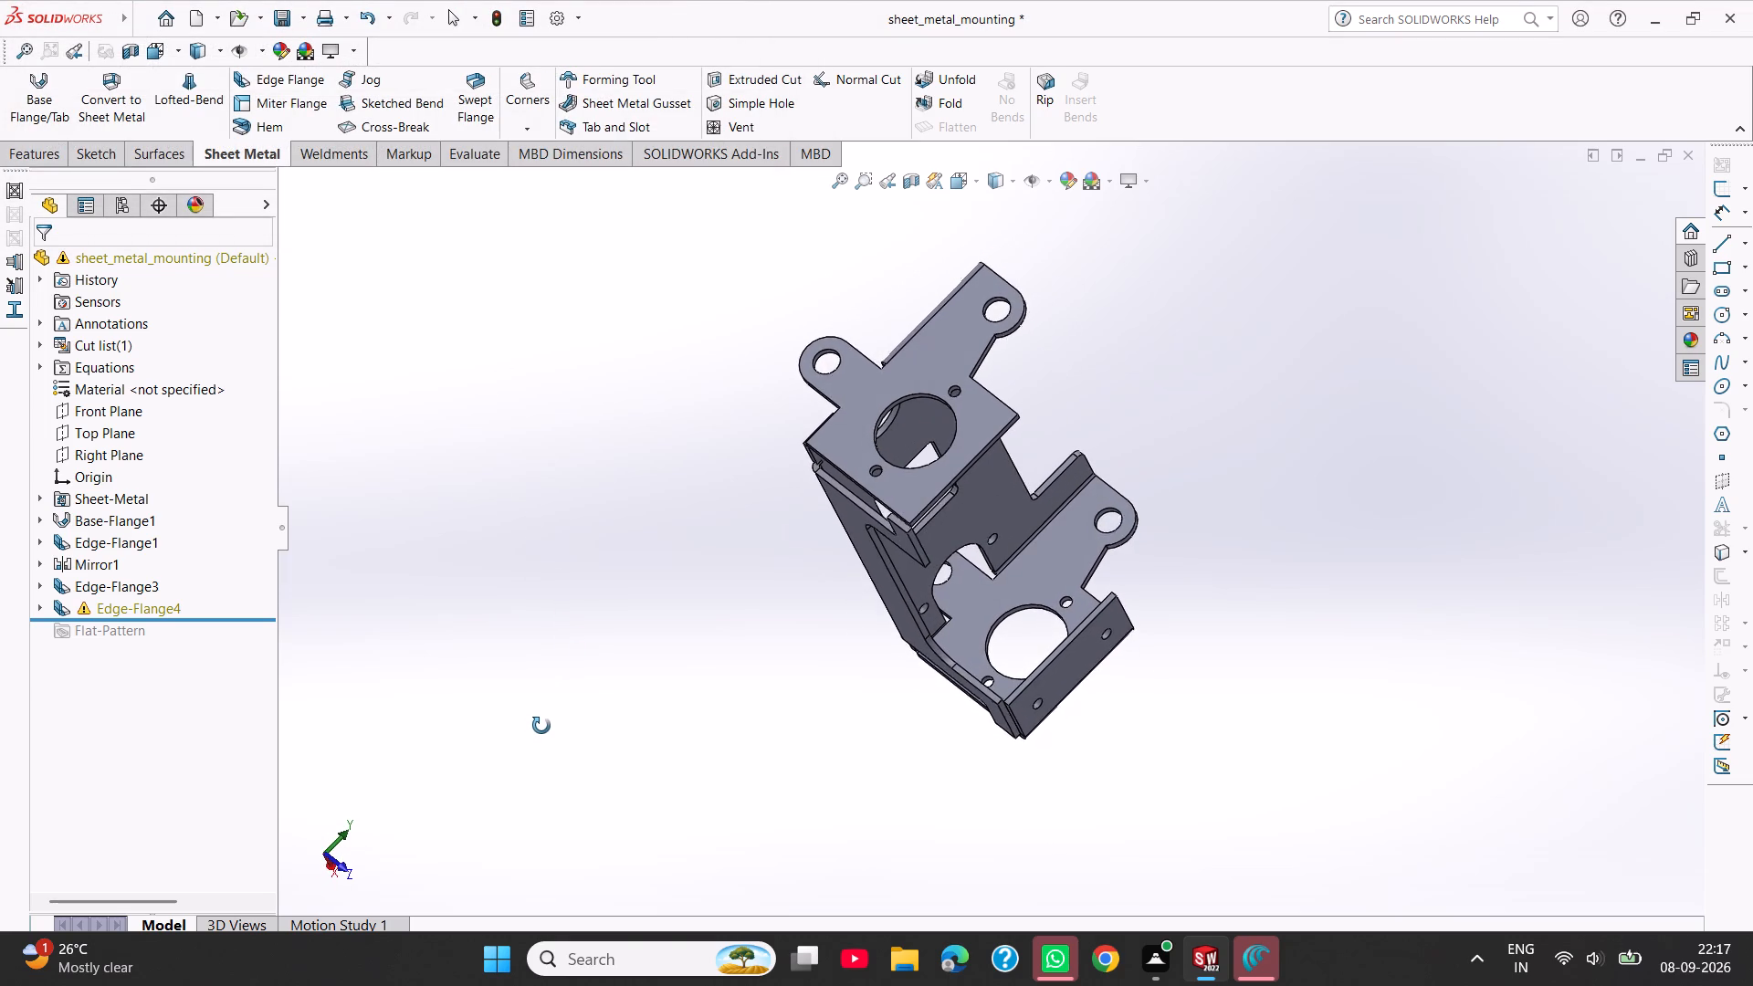
middle_drag(541, 726, 536, 740)
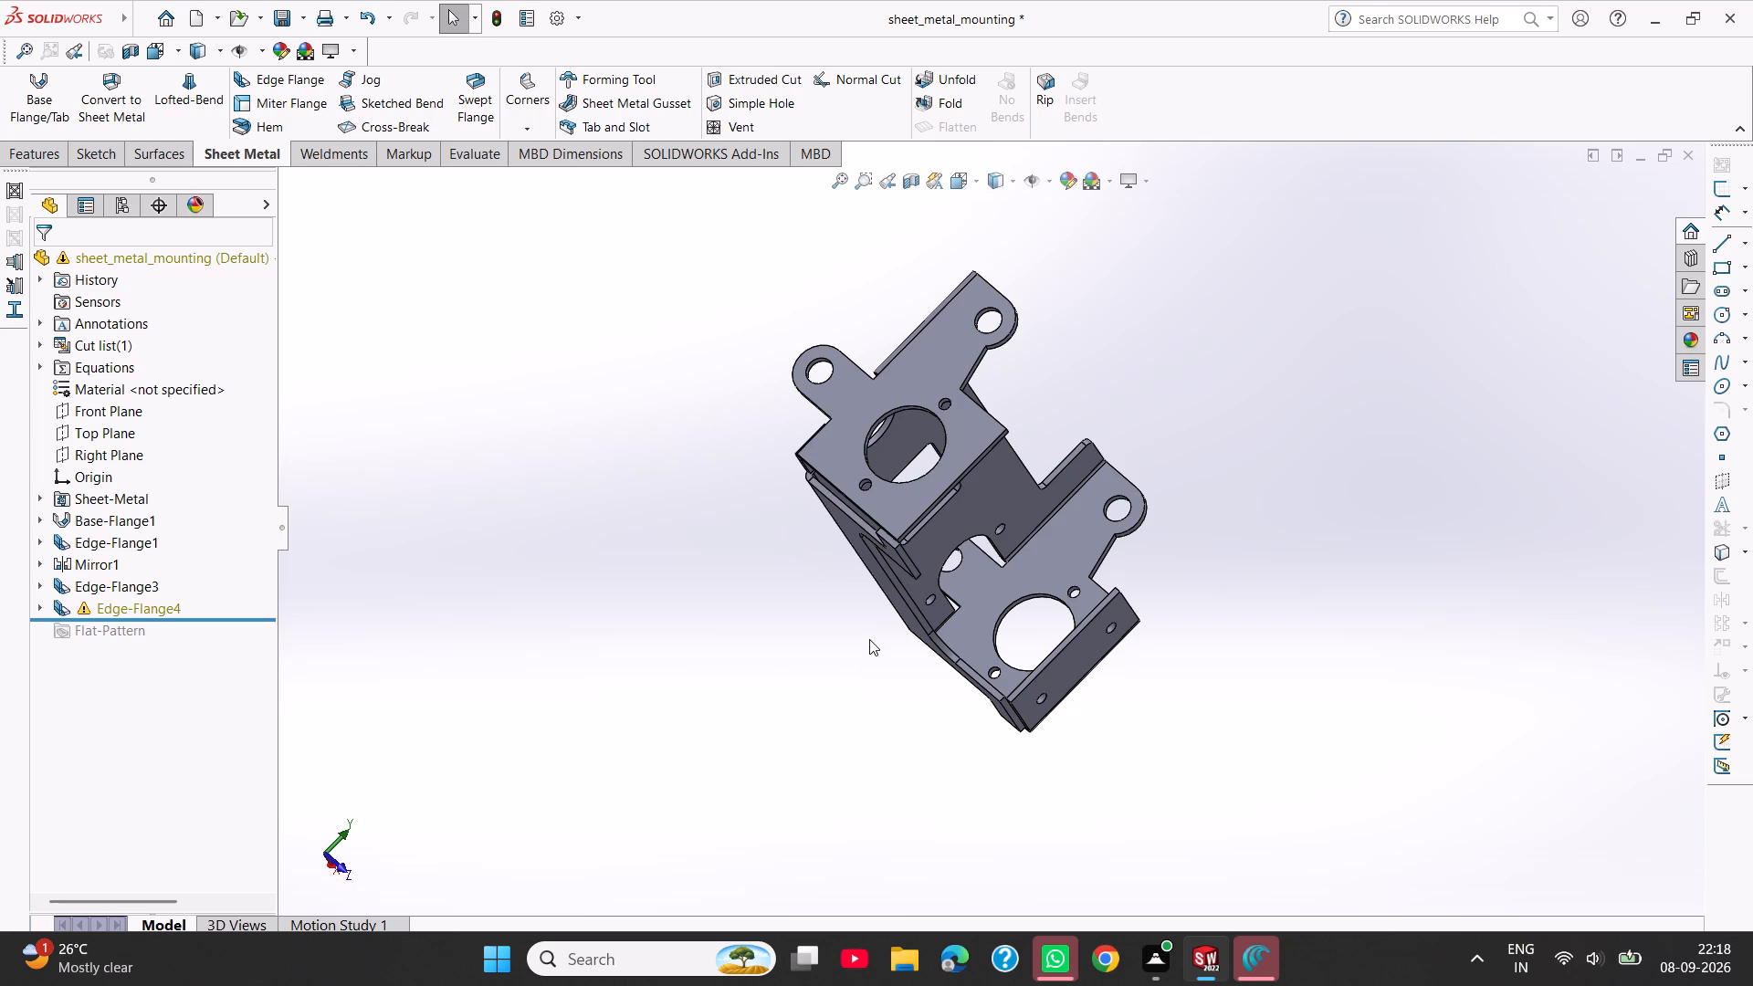
click(260, 82)
scroll(1035, 614, down, 2)
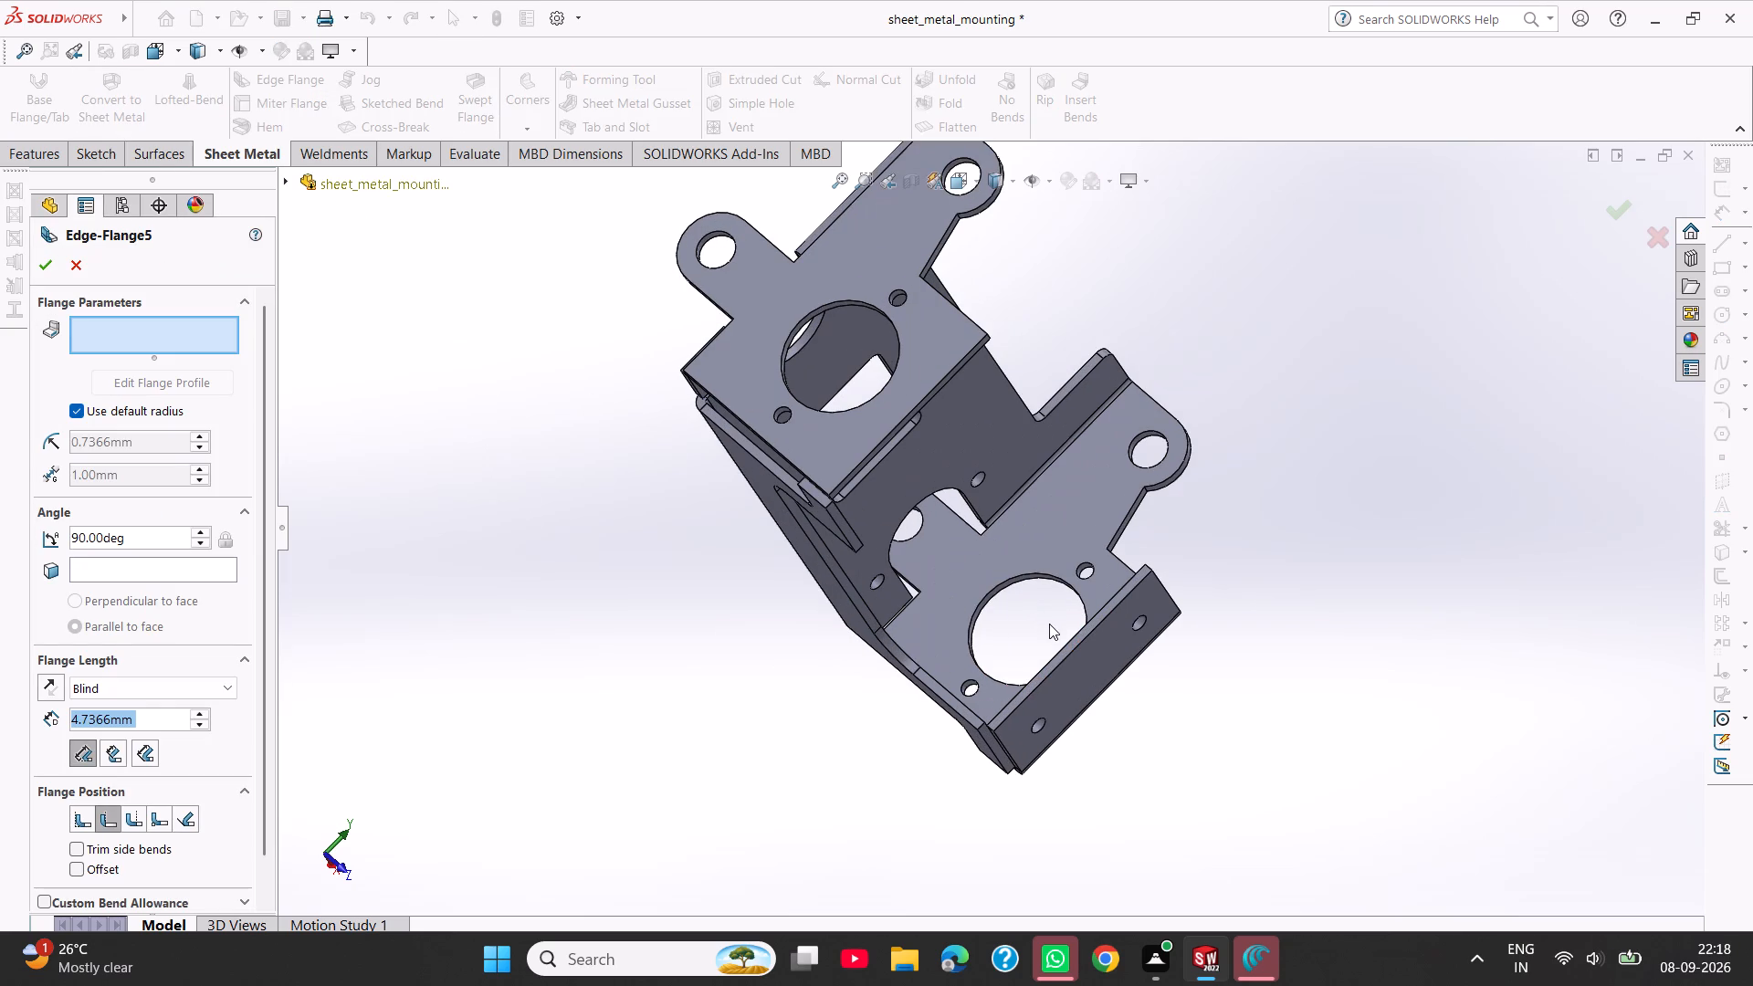
click(1067, 657)
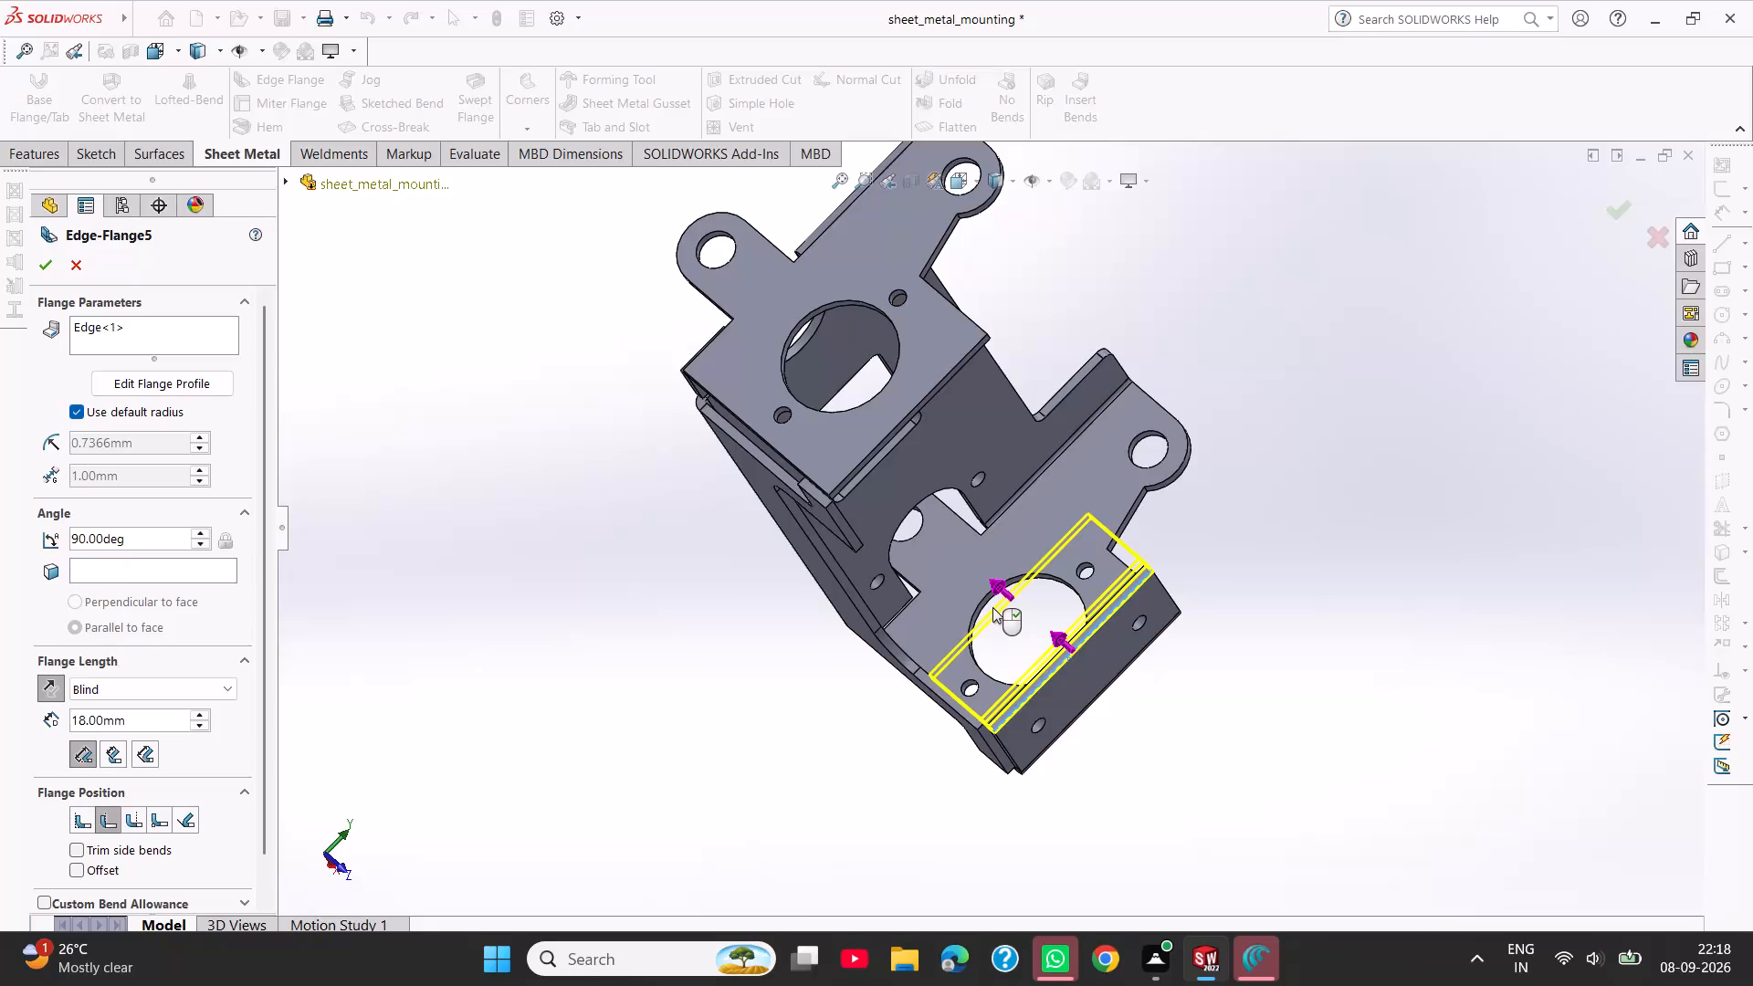
click(992, 607)
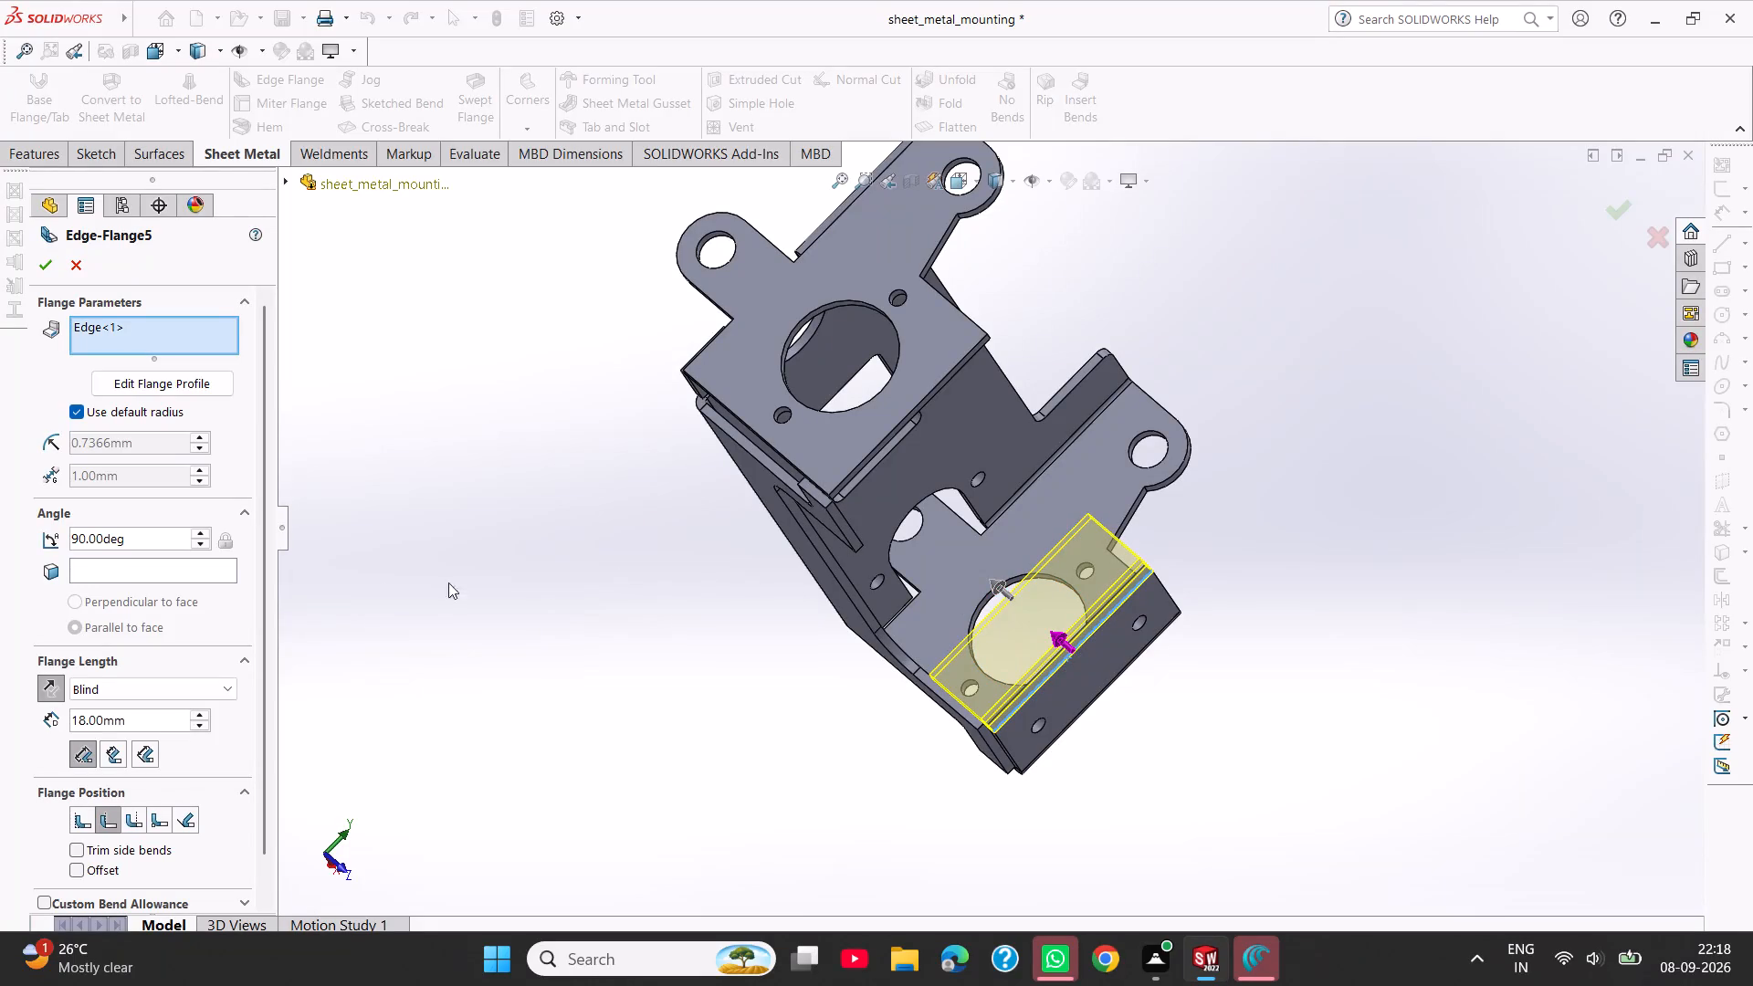
scroll(120, 612, down, 1)
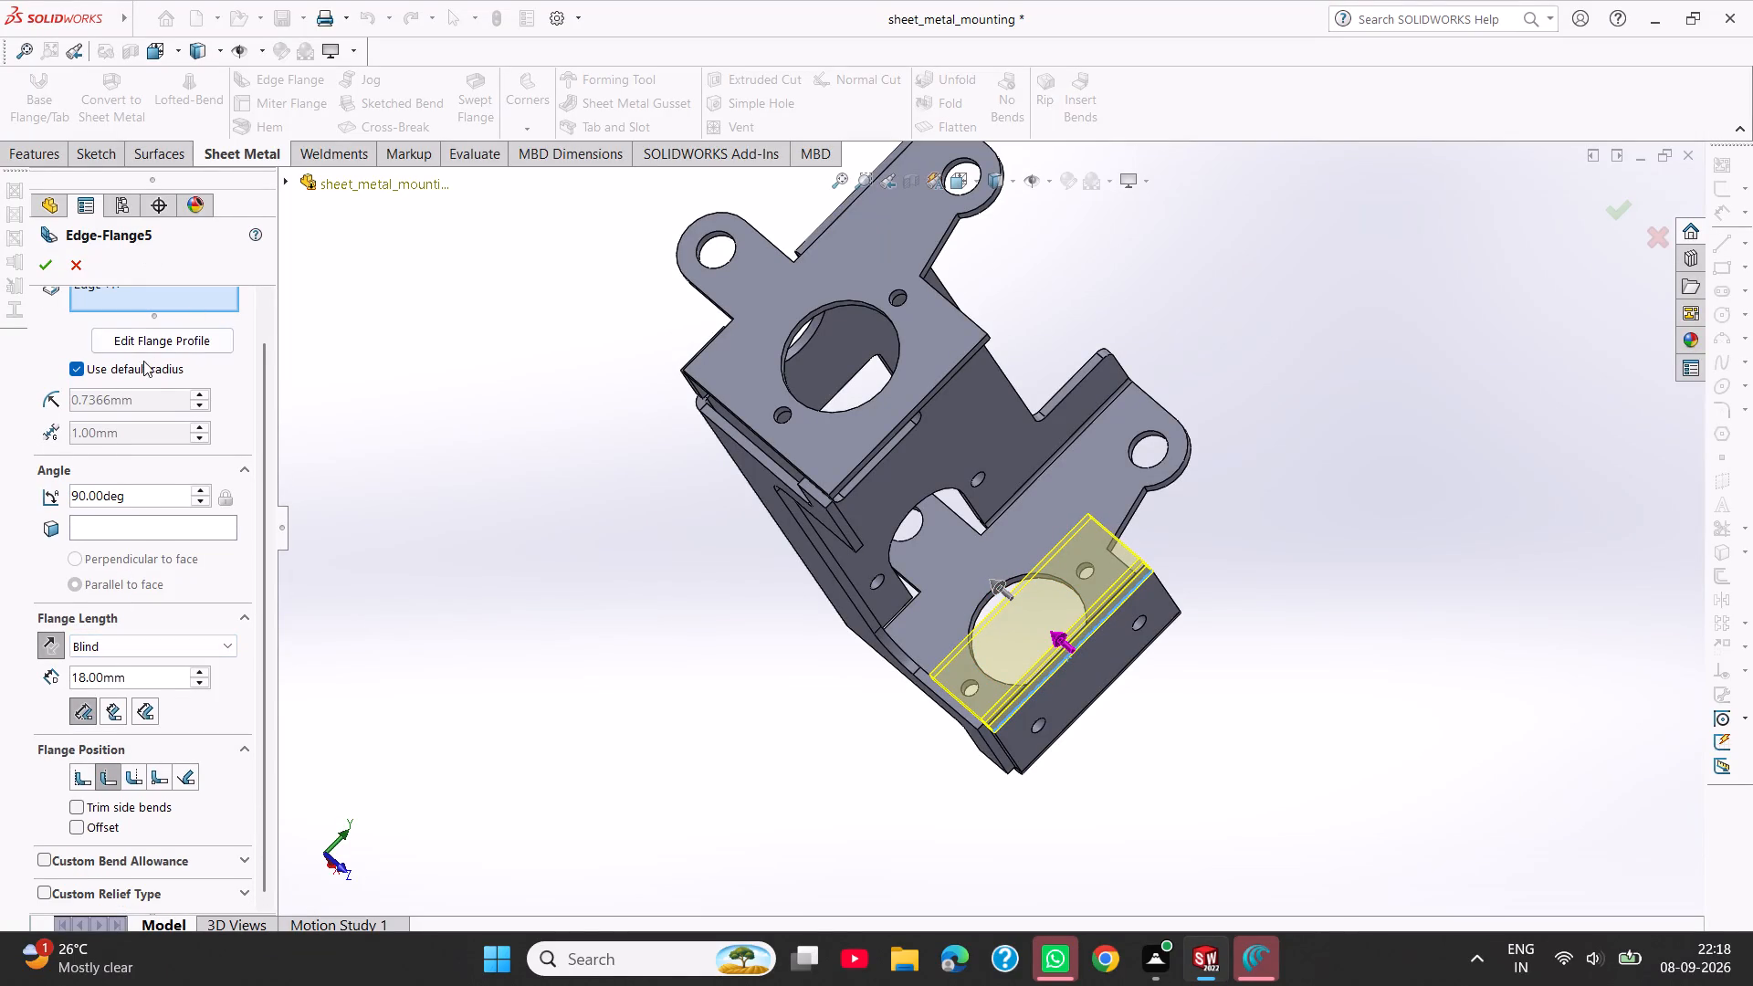
click(147, 344)
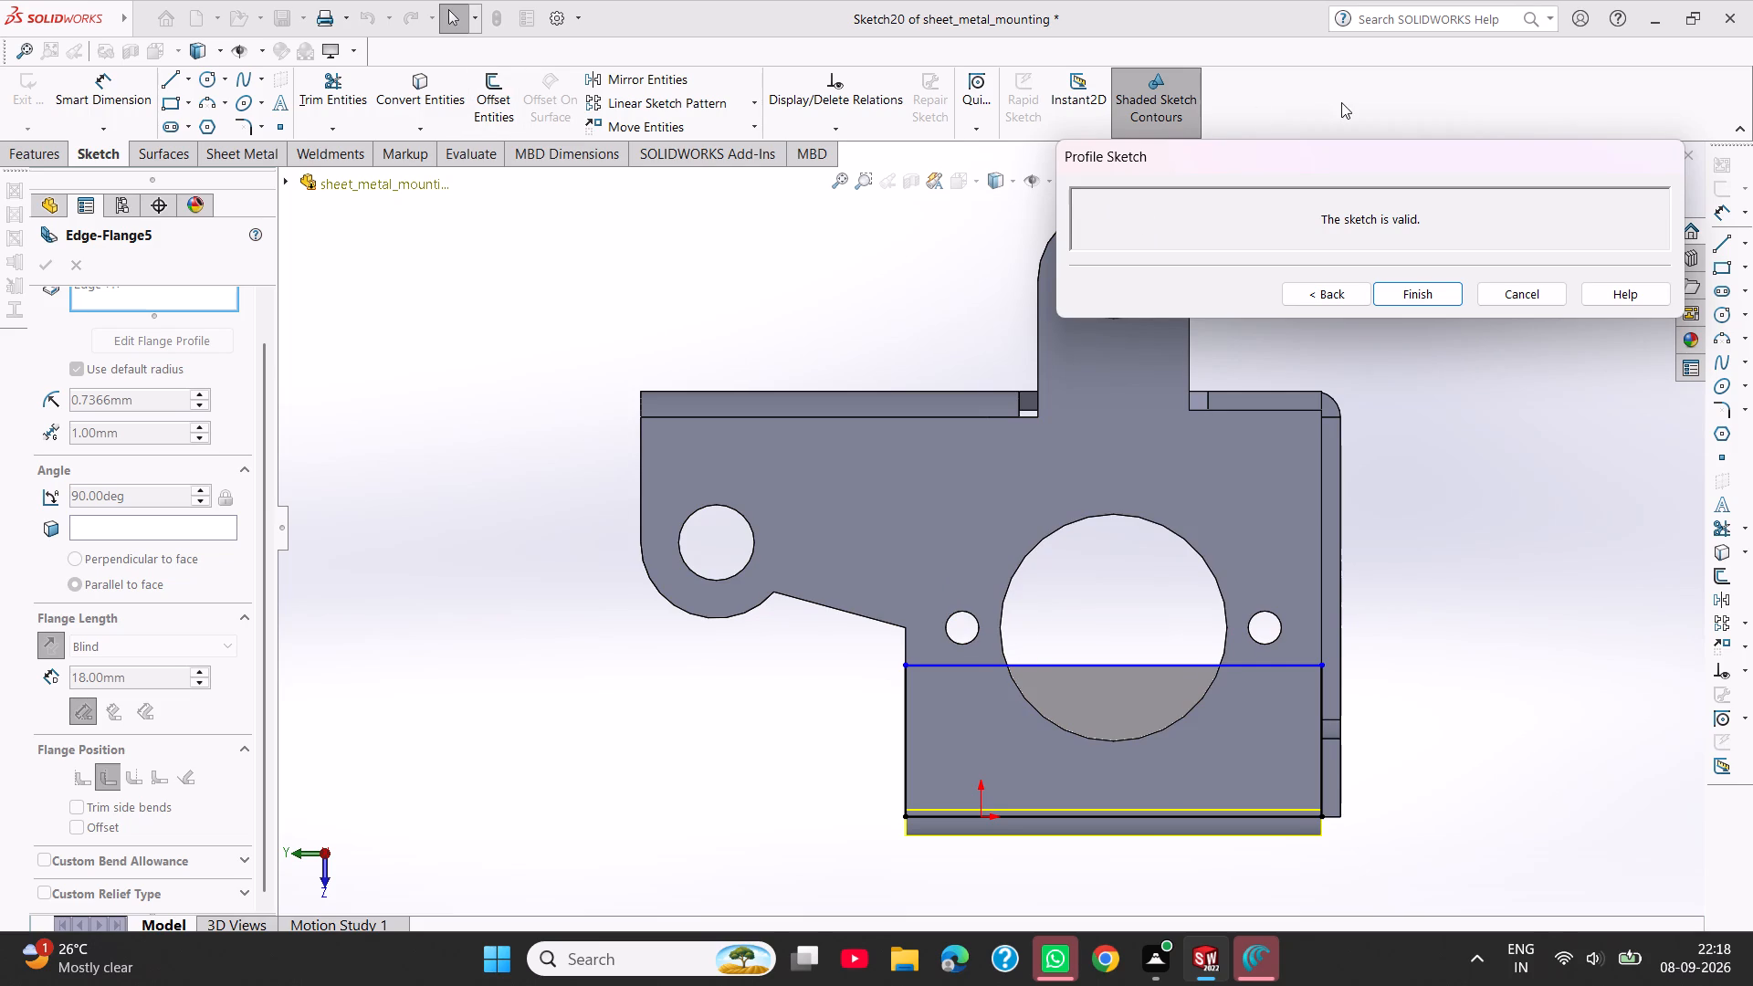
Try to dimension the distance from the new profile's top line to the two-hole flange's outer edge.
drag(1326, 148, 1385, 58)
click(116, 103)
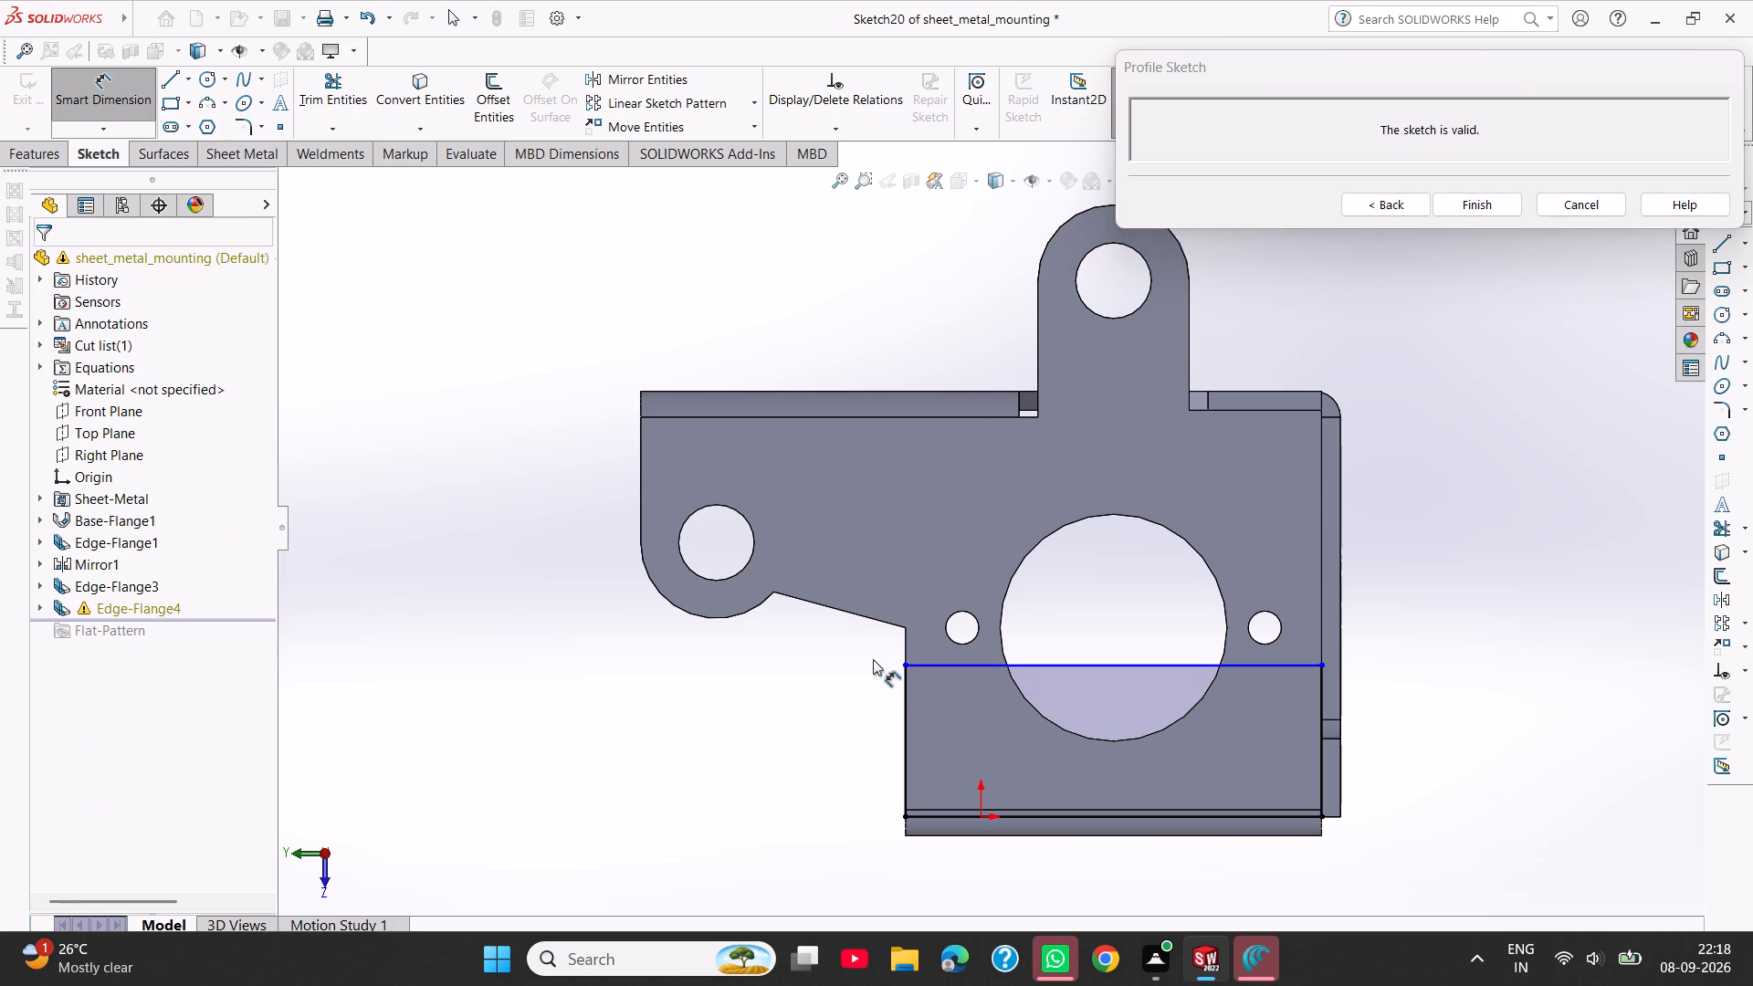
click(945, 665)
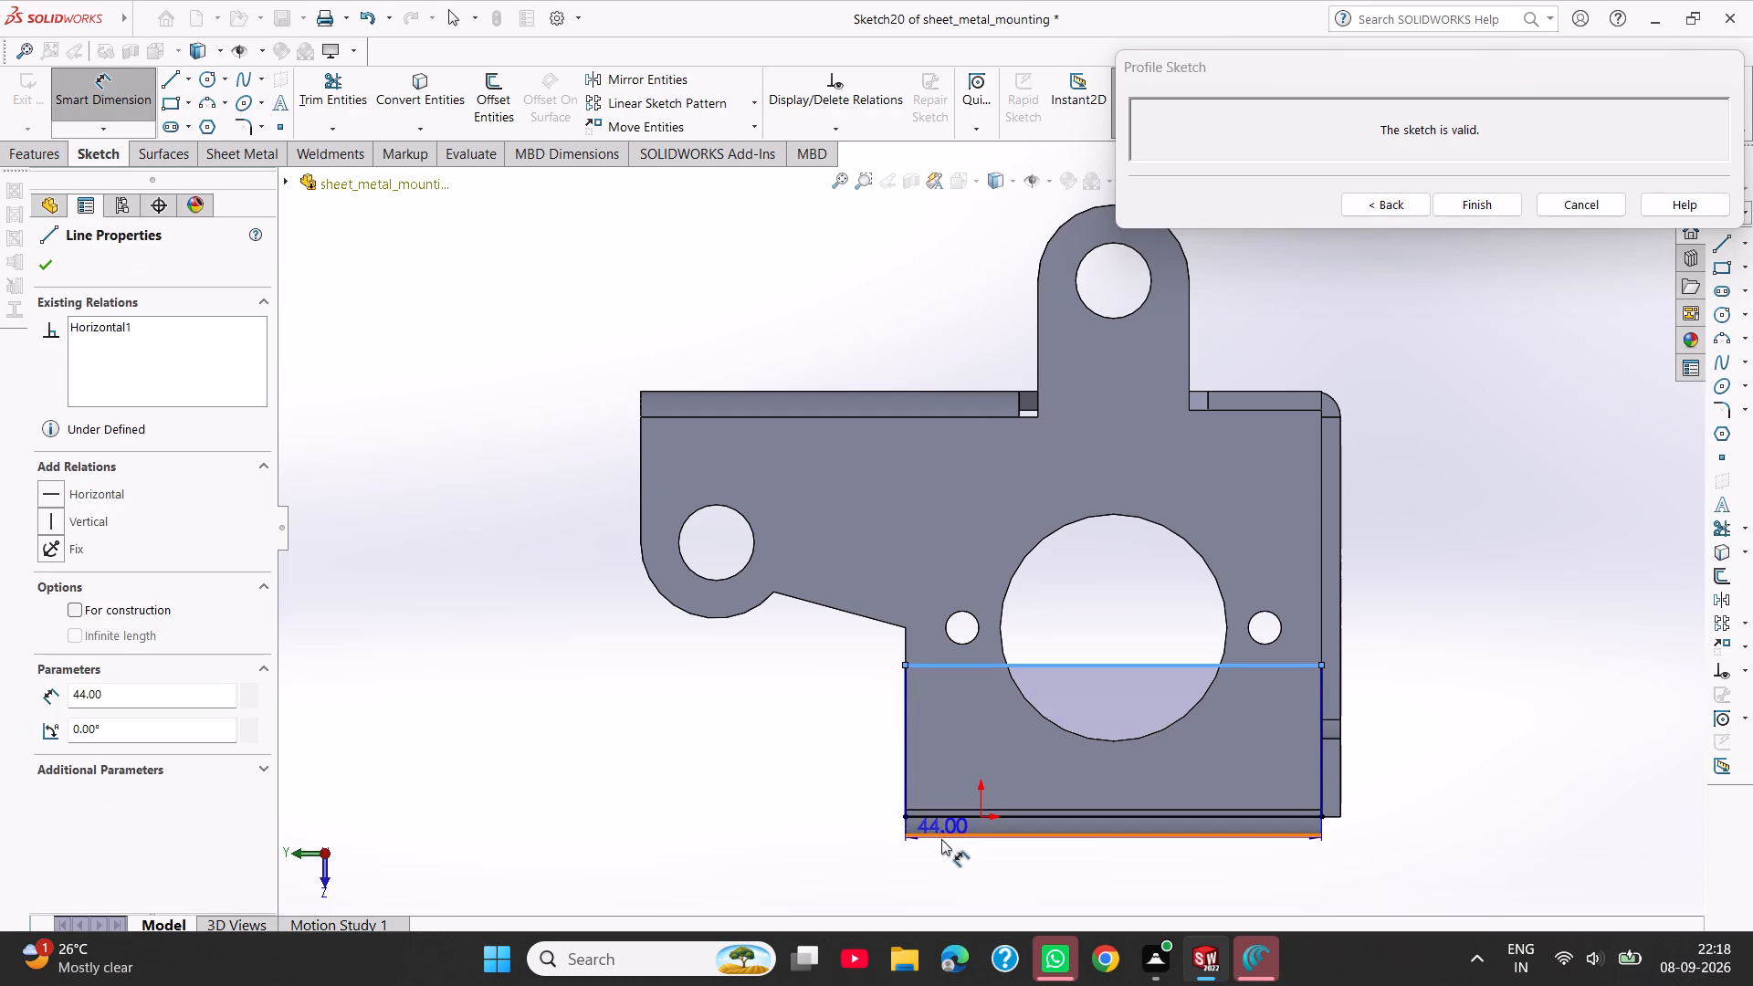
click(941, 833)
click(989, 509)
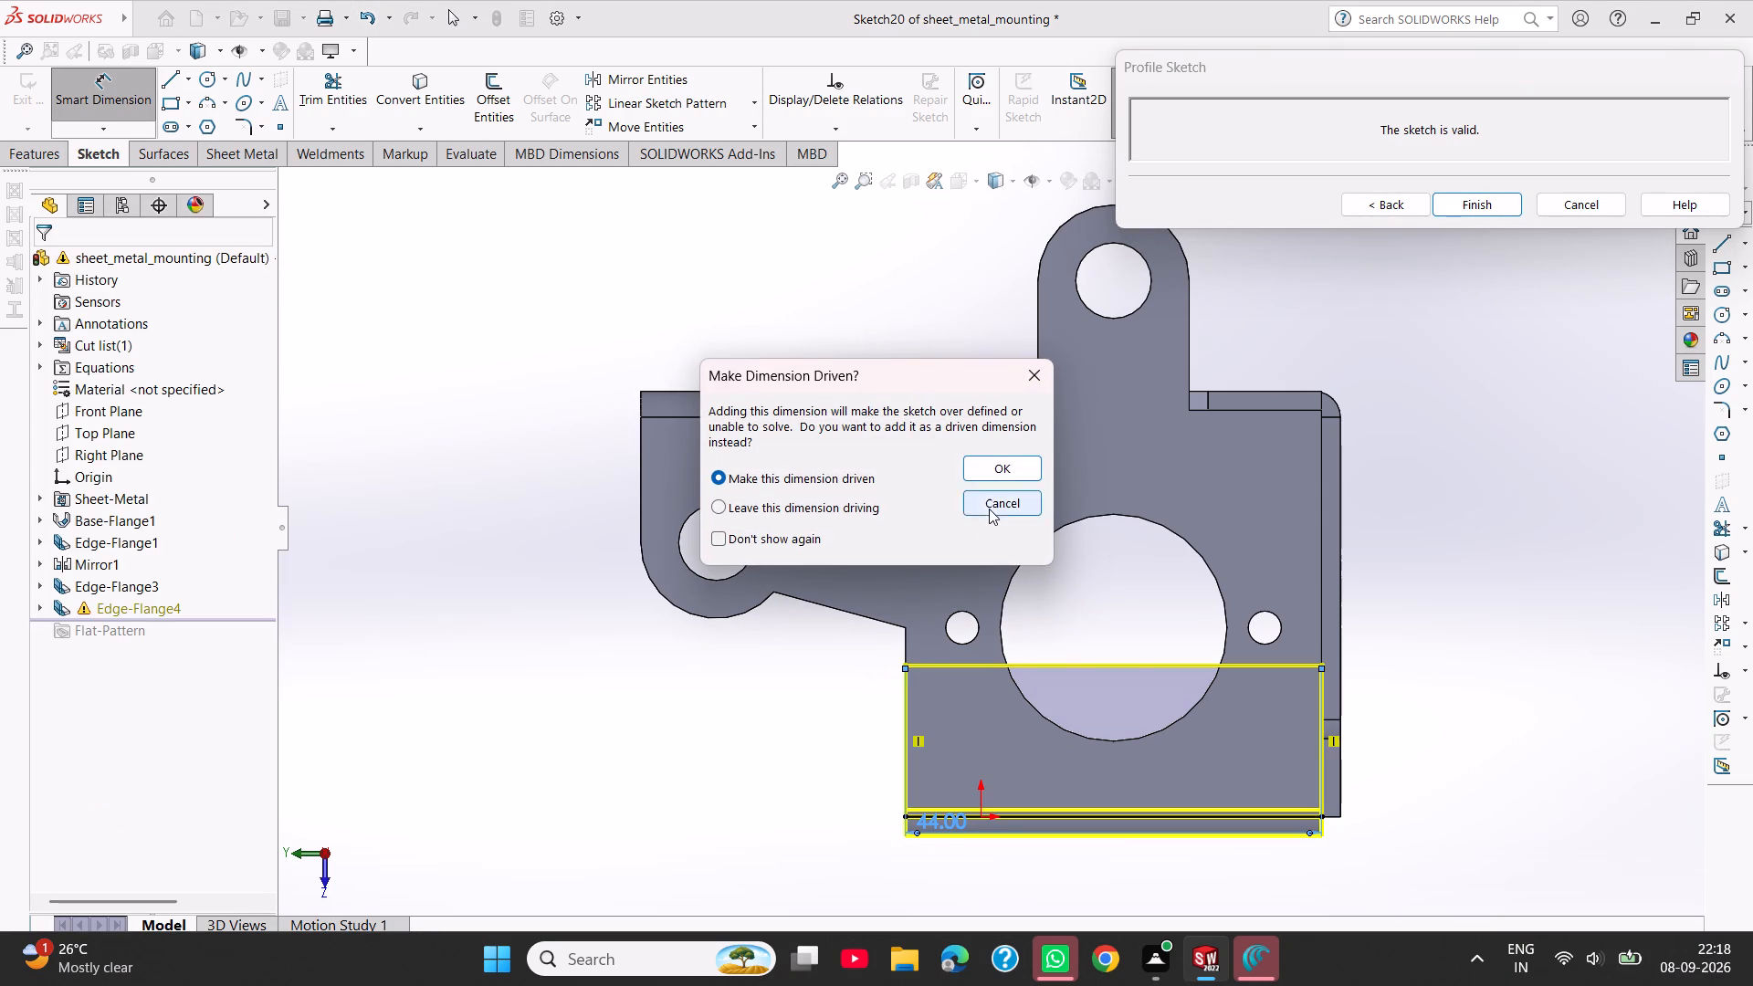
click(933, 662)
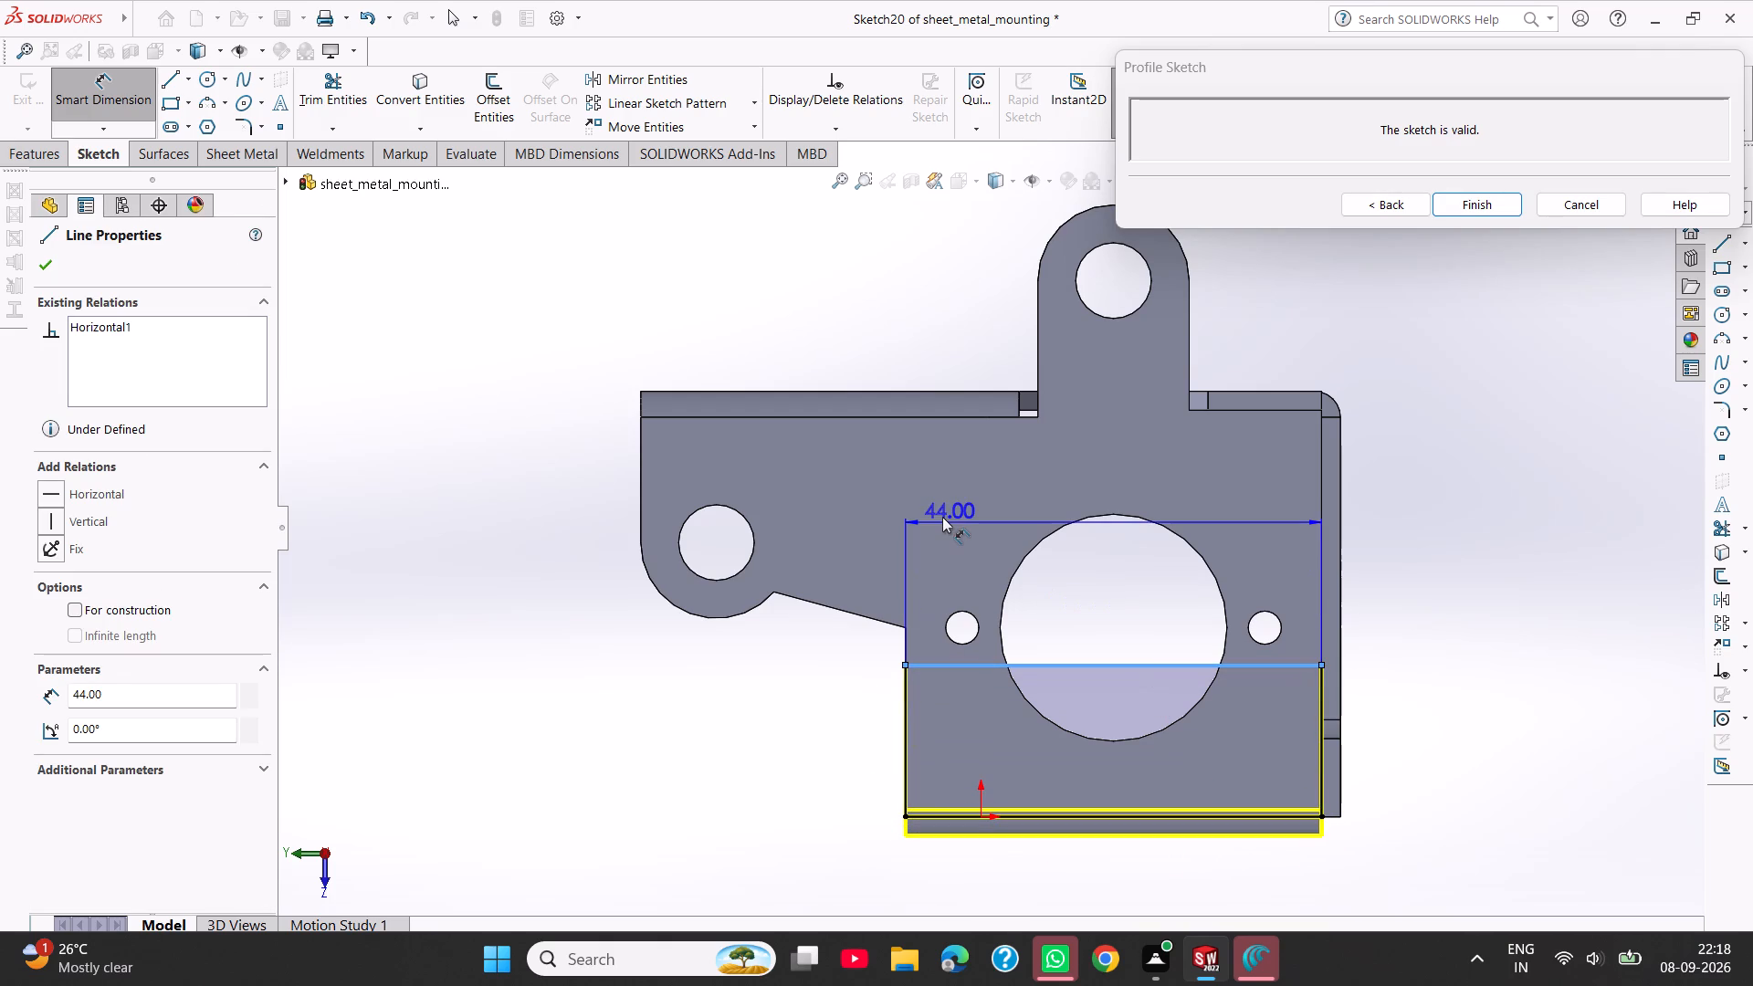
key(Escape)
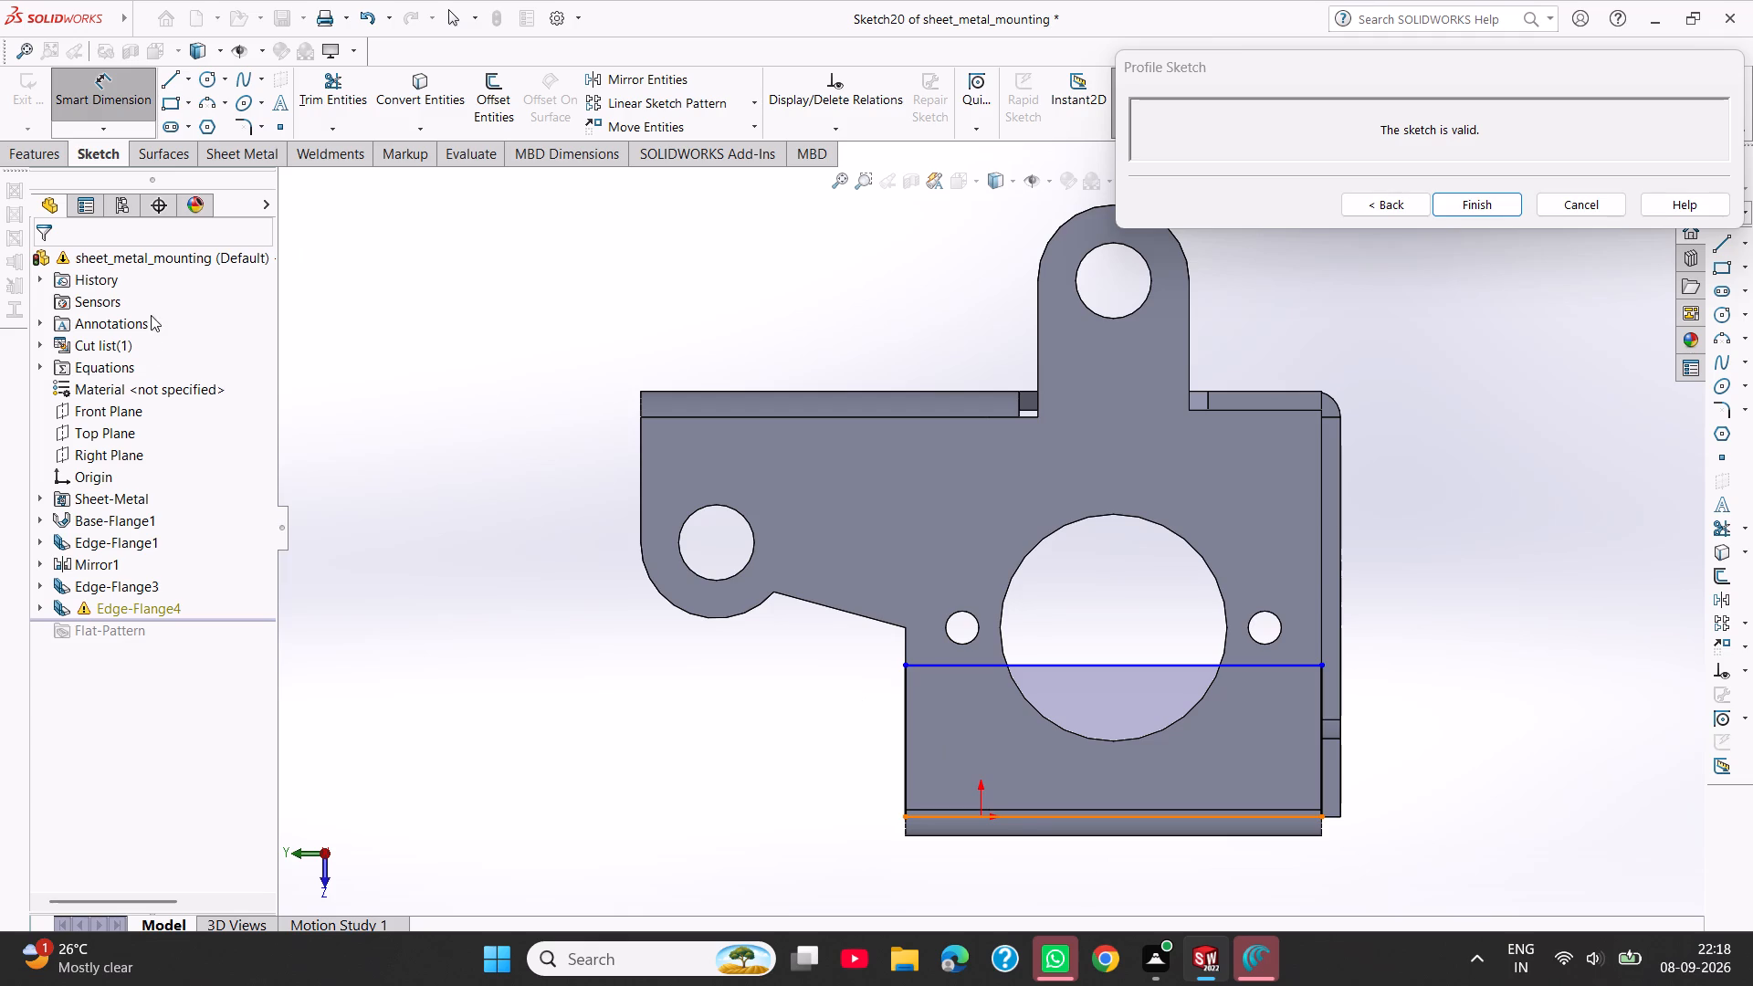
Dimension the distance from the new profile's top line to the two-hole flange's outer edge at 14.56 mm.
click(1064, 834)
click(999, 663)
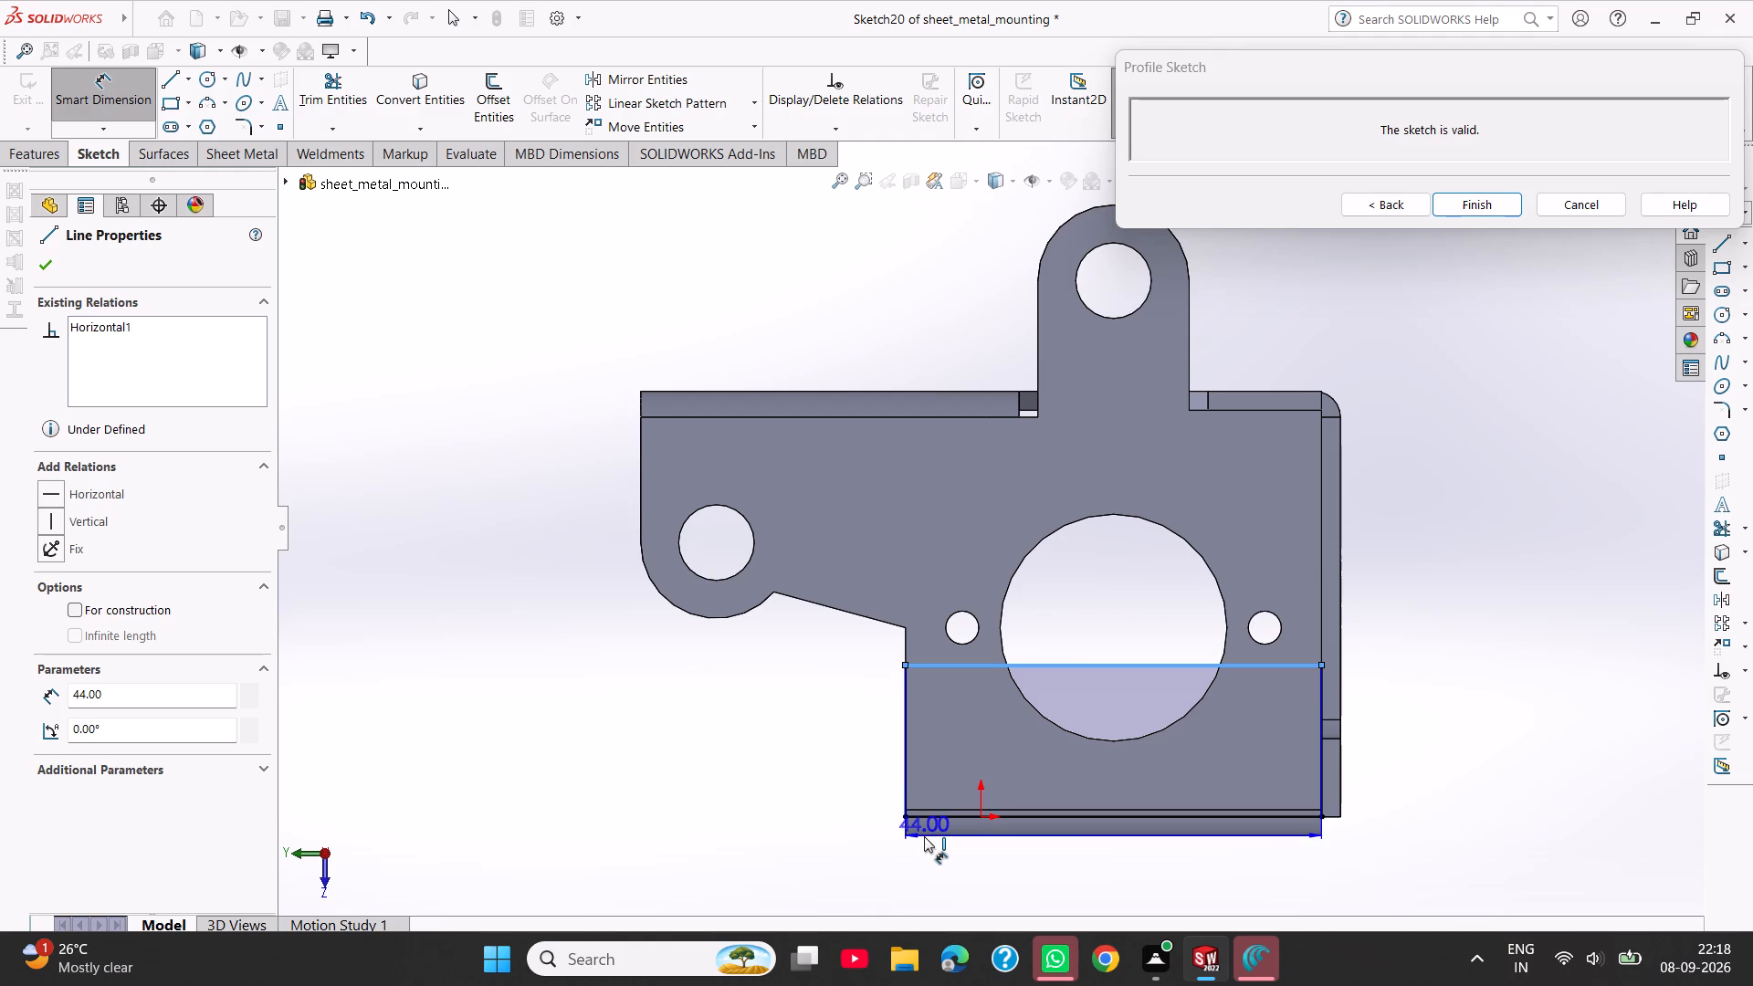
click(924, 836)
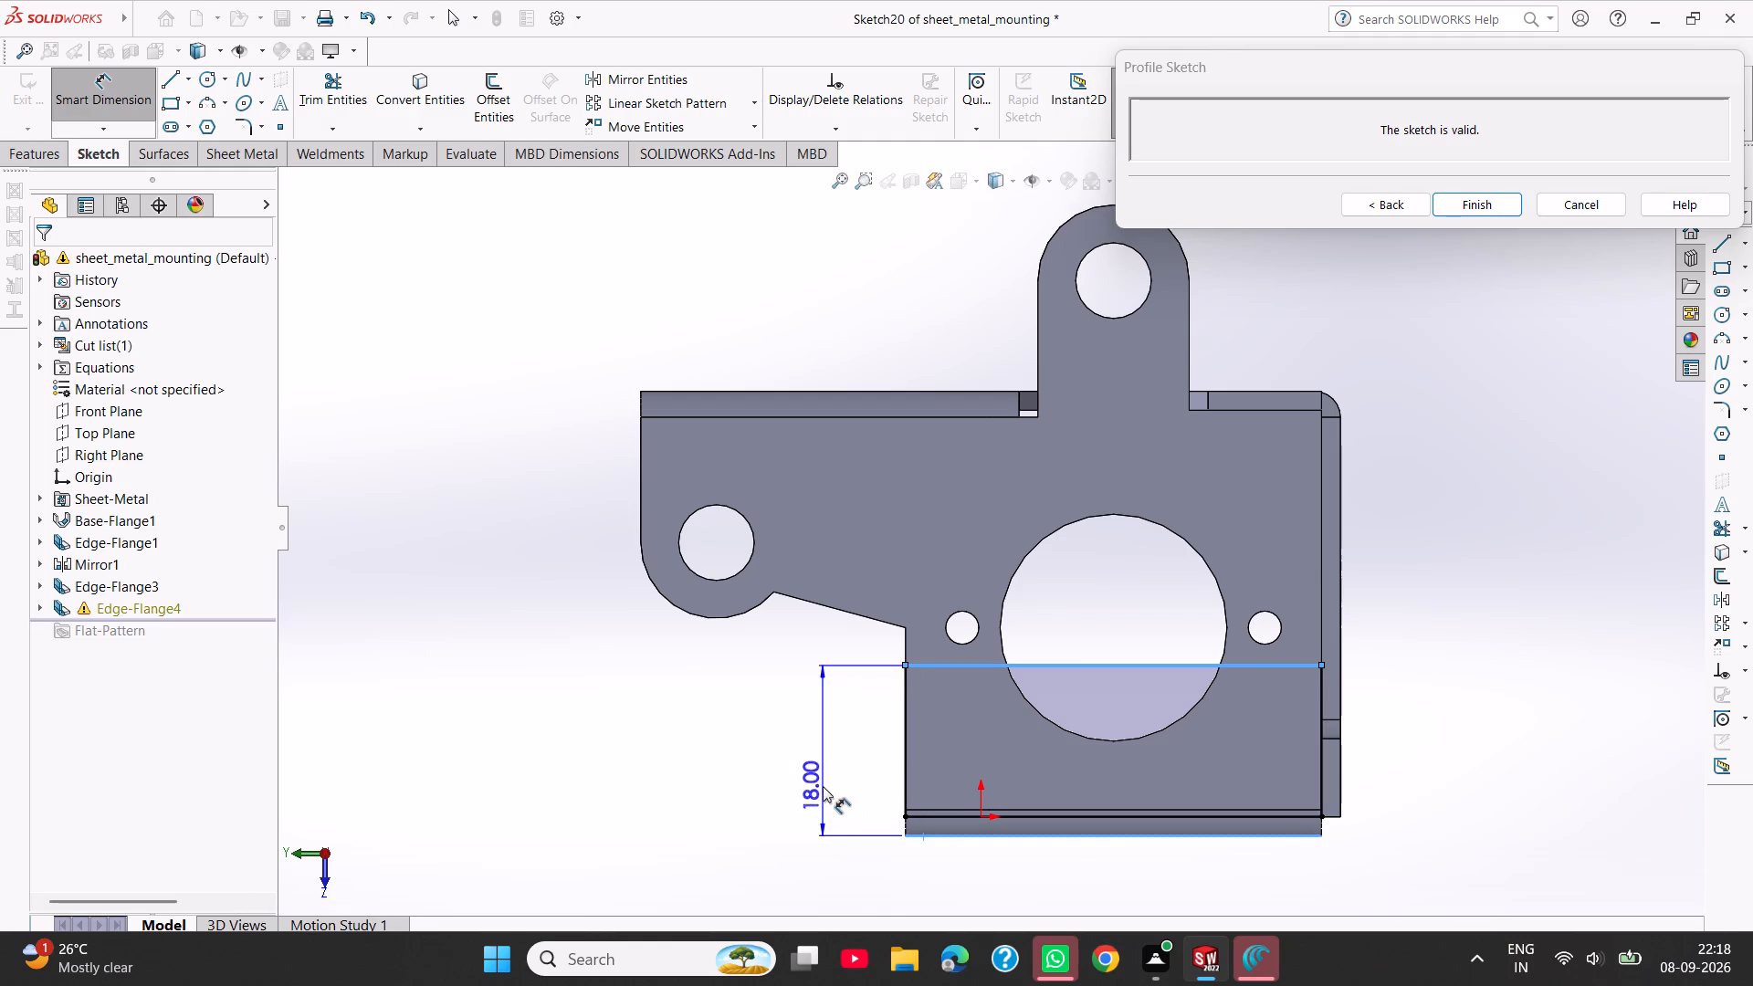
click(823, 786)
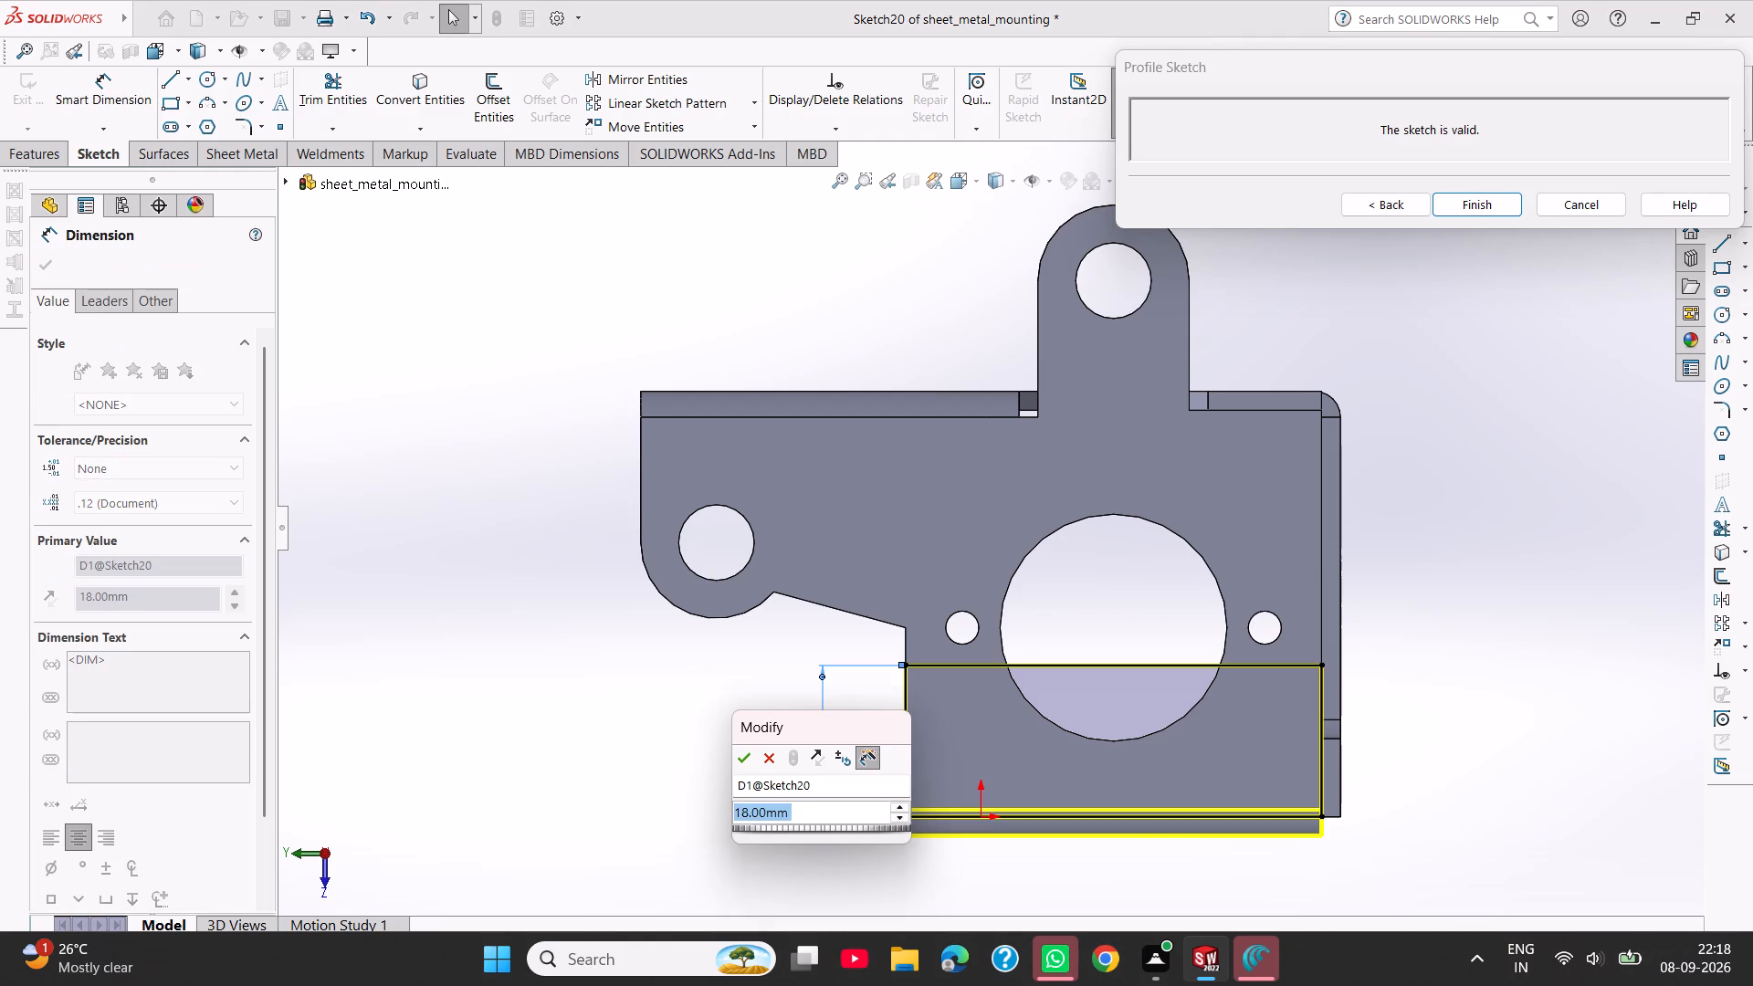
text(14.56)
key(Return)
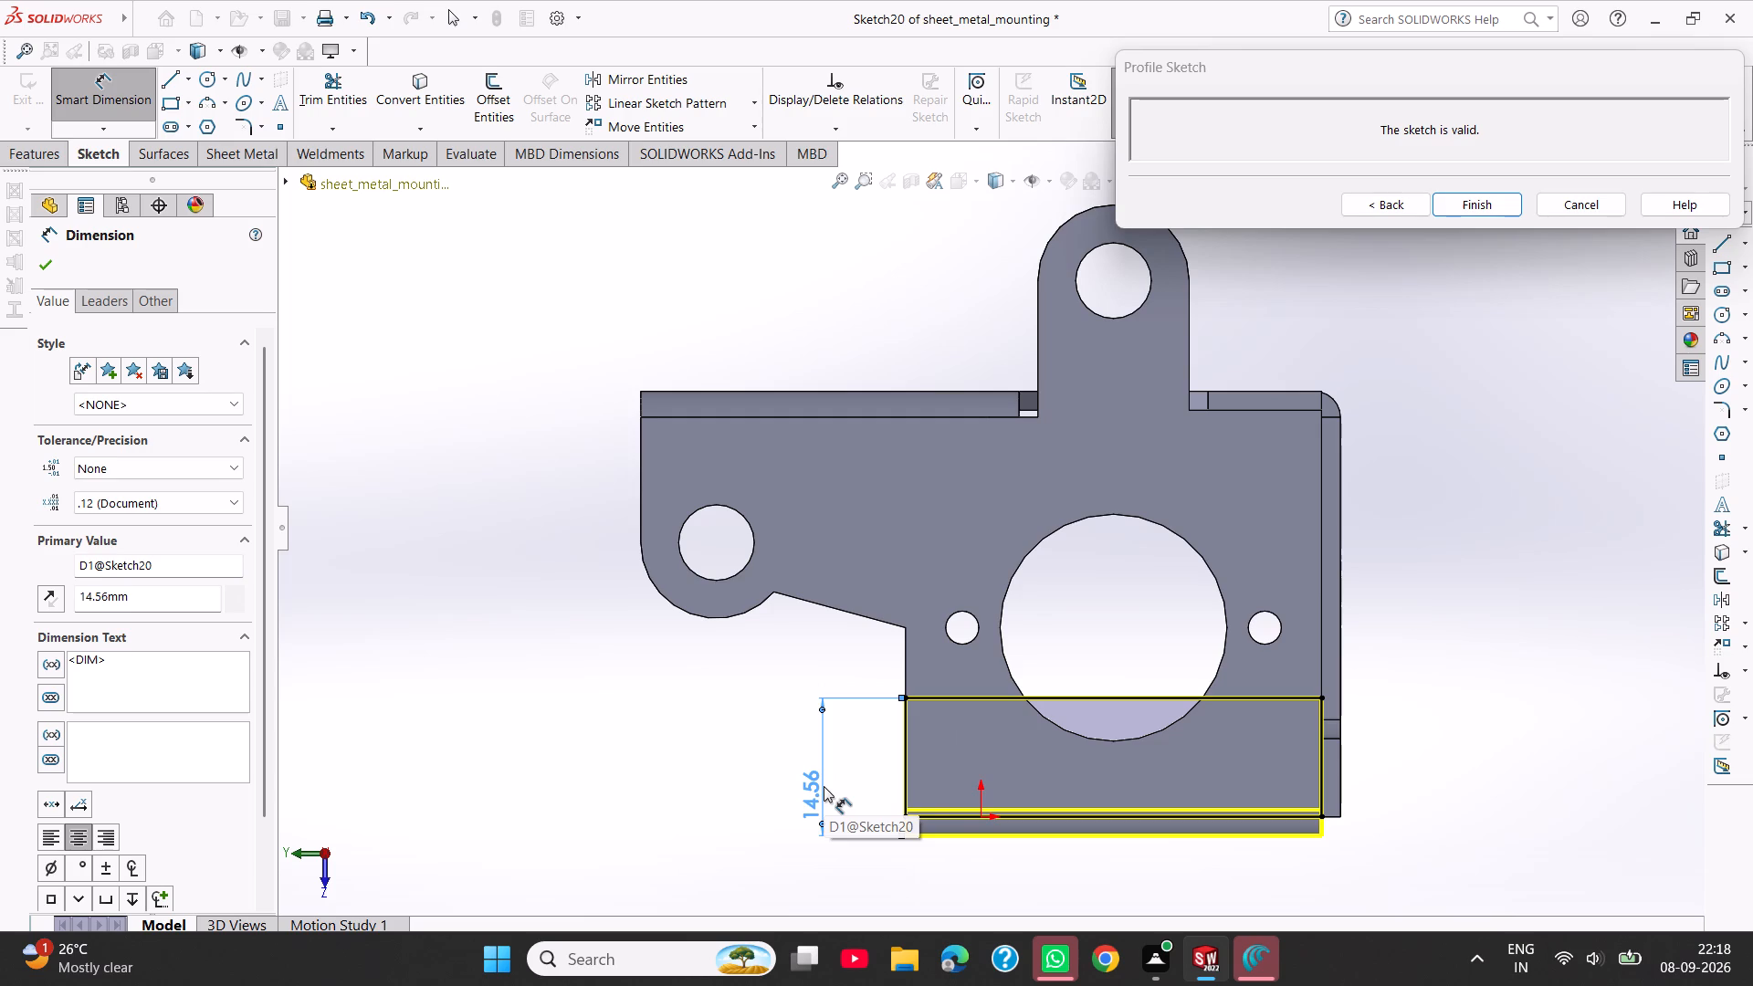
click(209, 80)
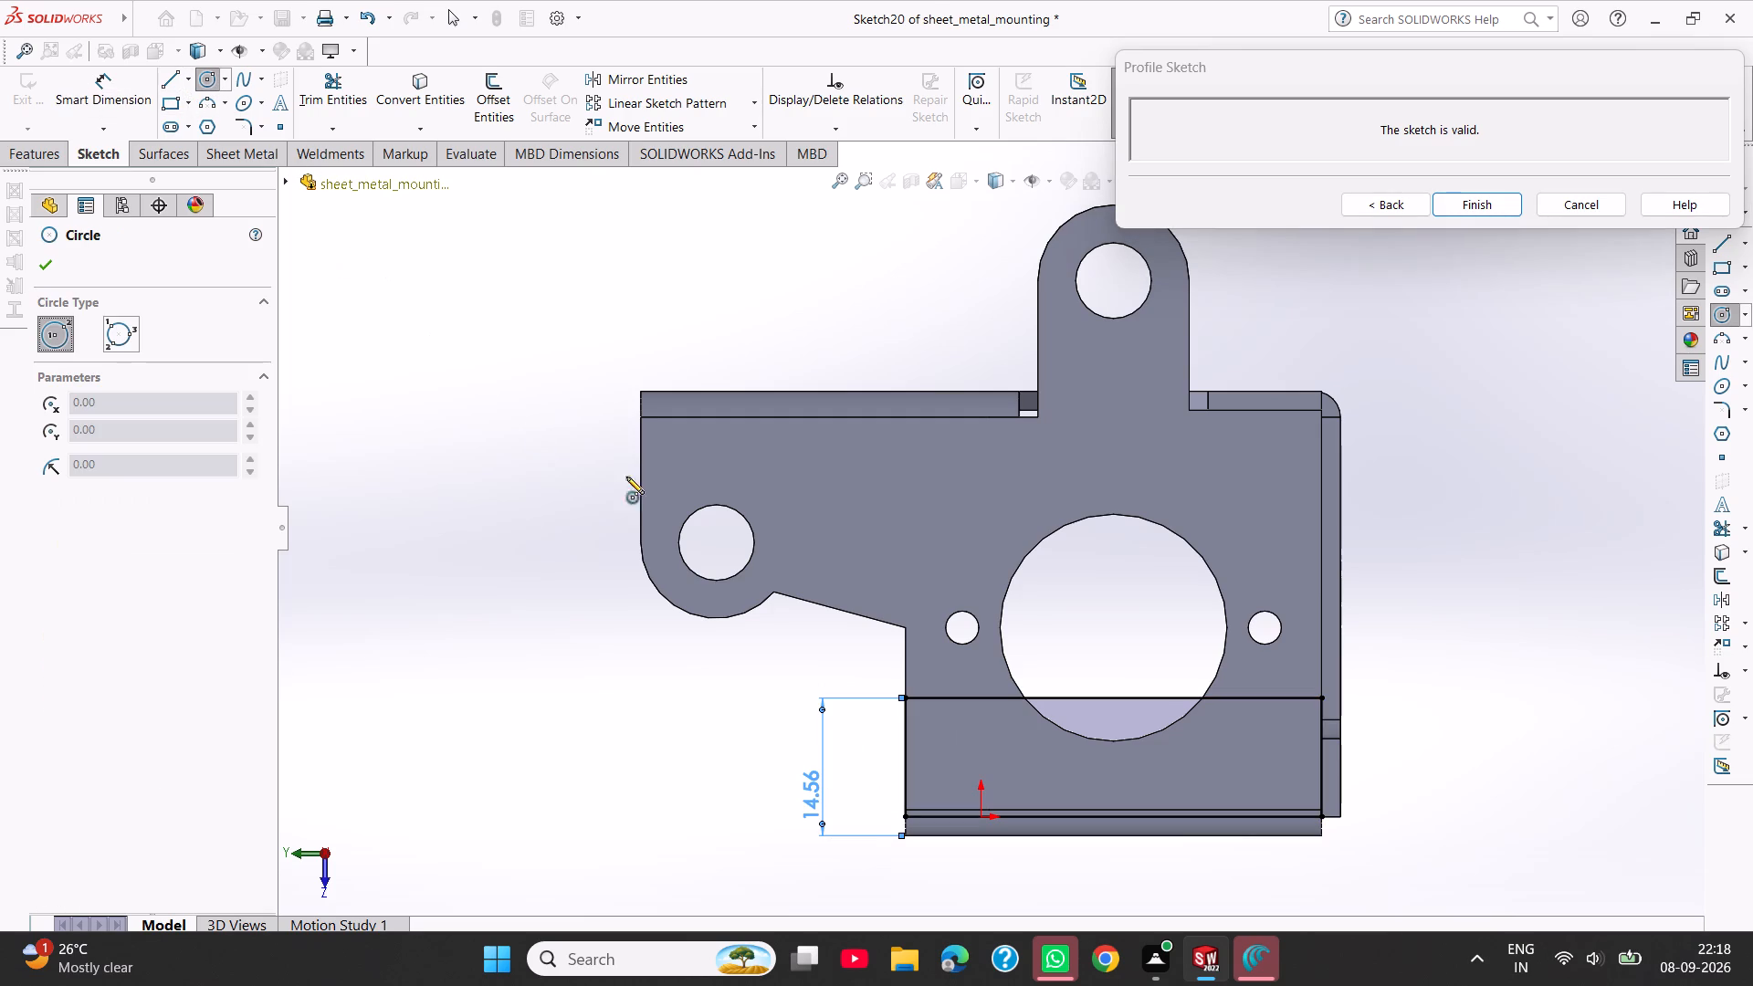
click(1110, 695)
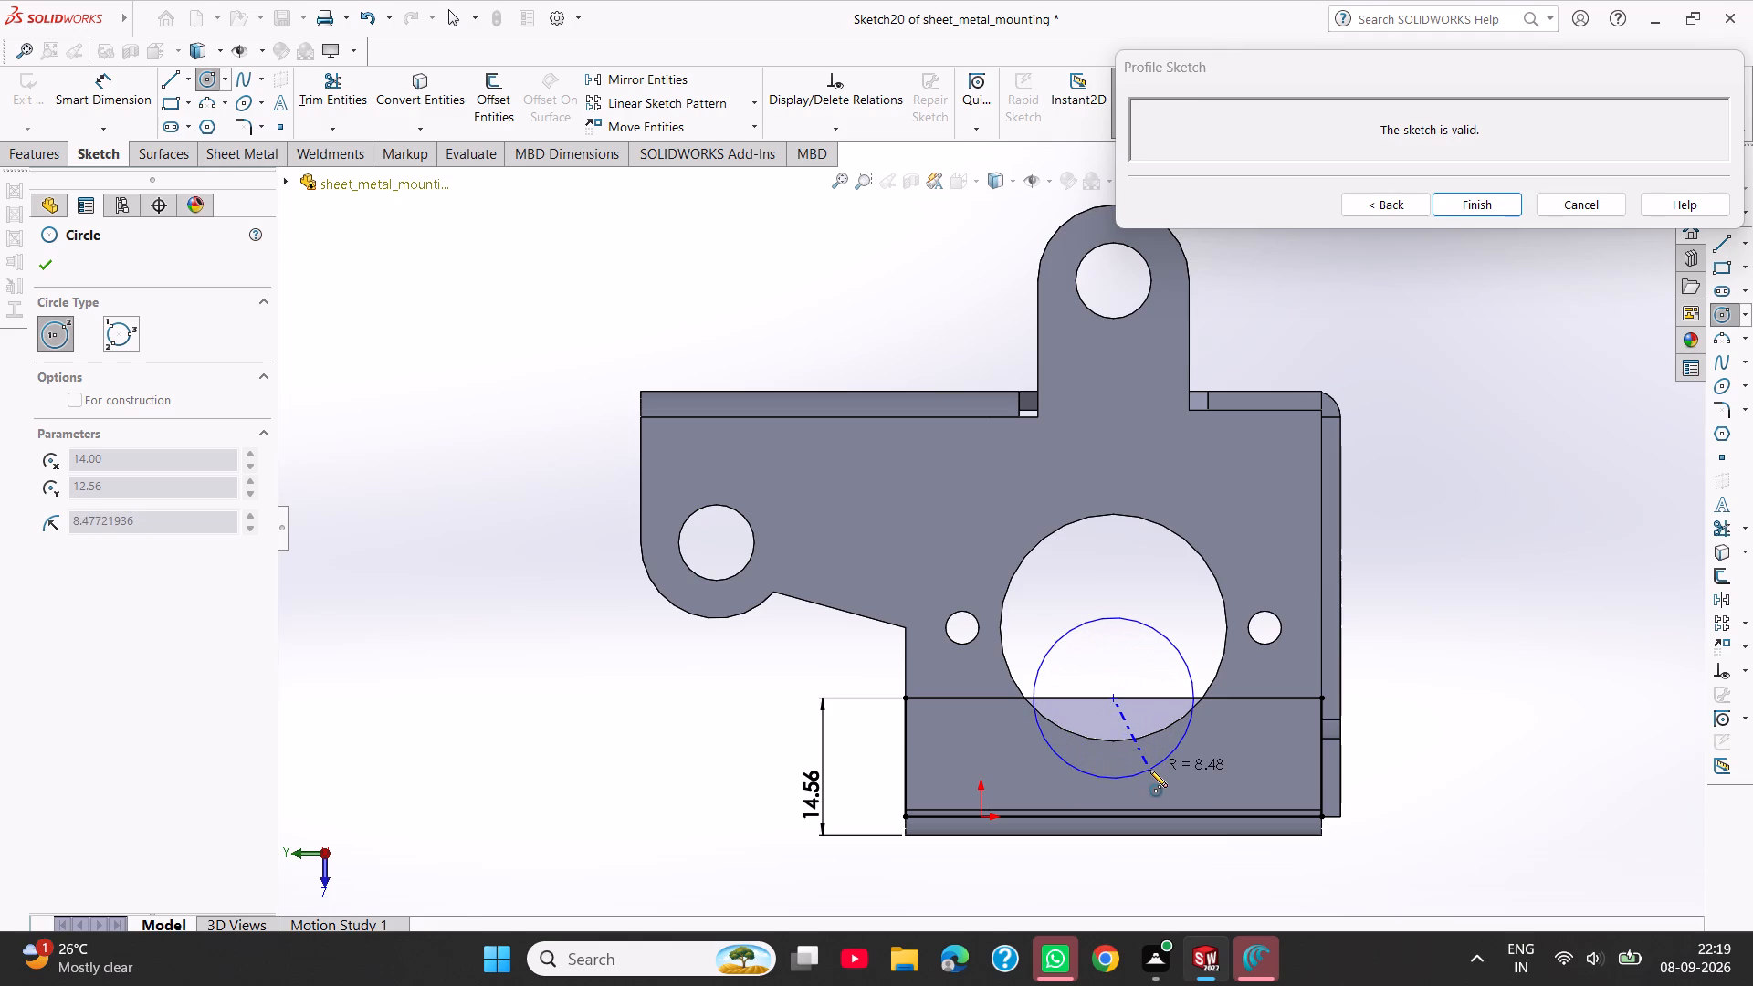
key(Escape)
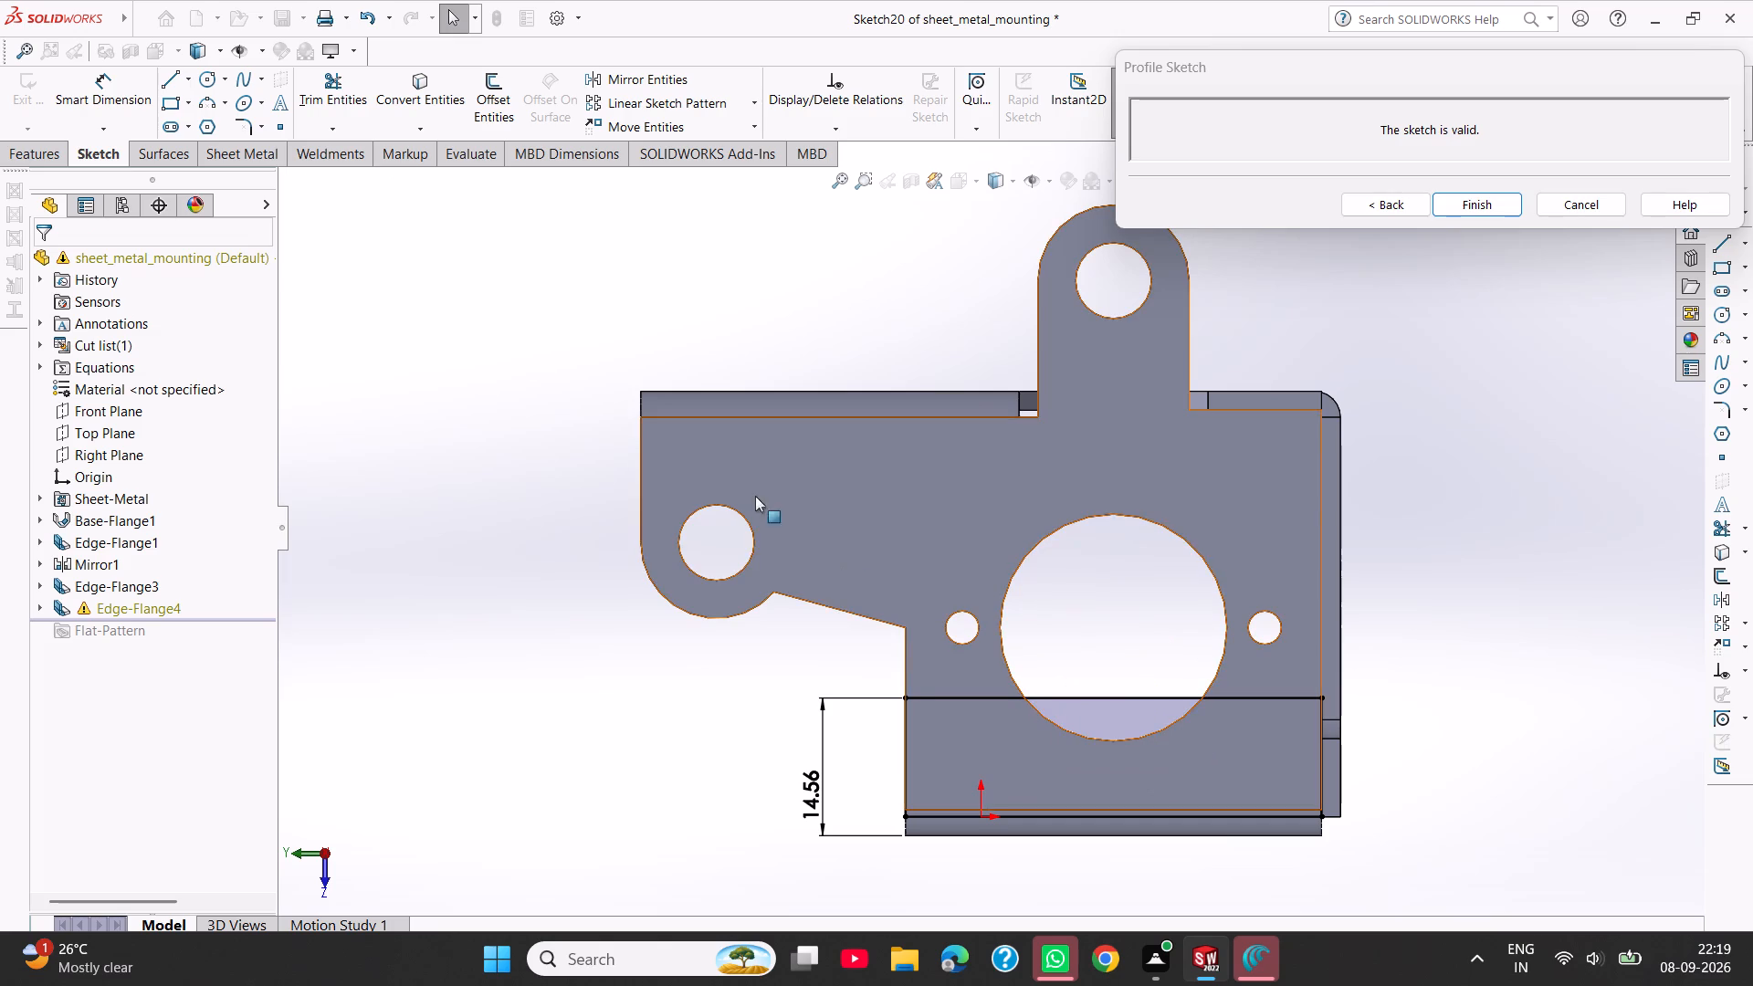
Sketch a circle centred near the middle of the large round hole and dimension its diameter at 12 mm.
click(208, 75)
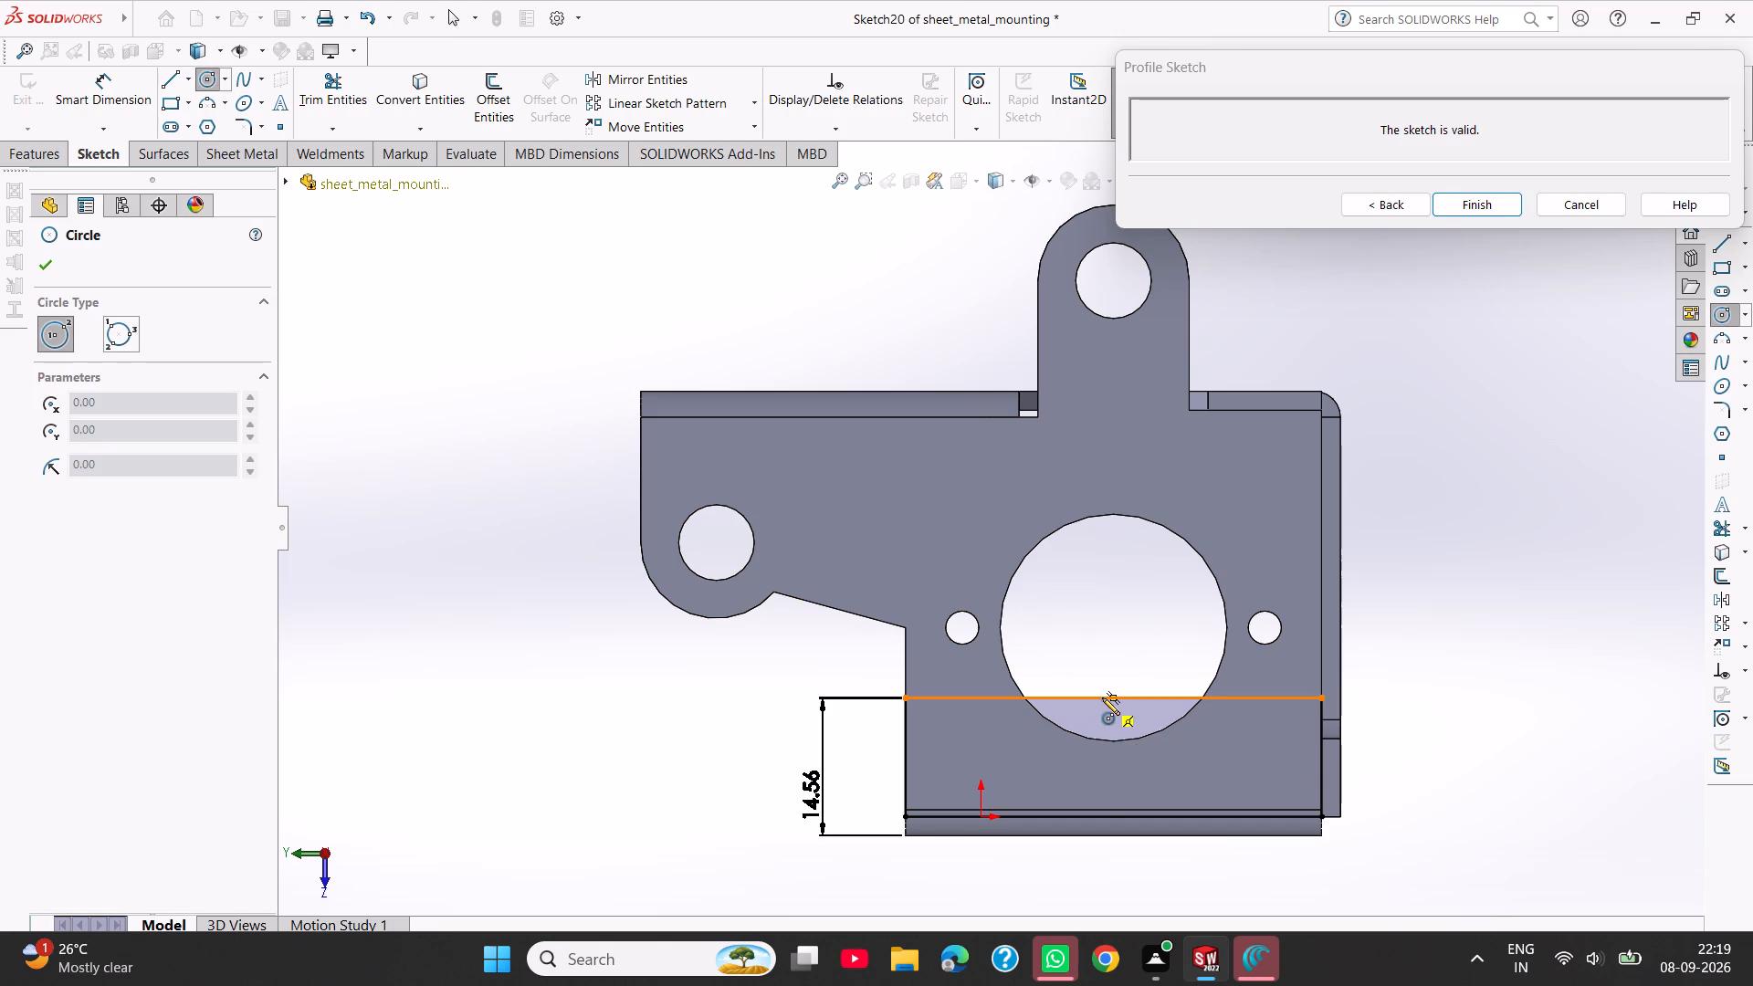
click(1107, 635)
click(1138, 770)
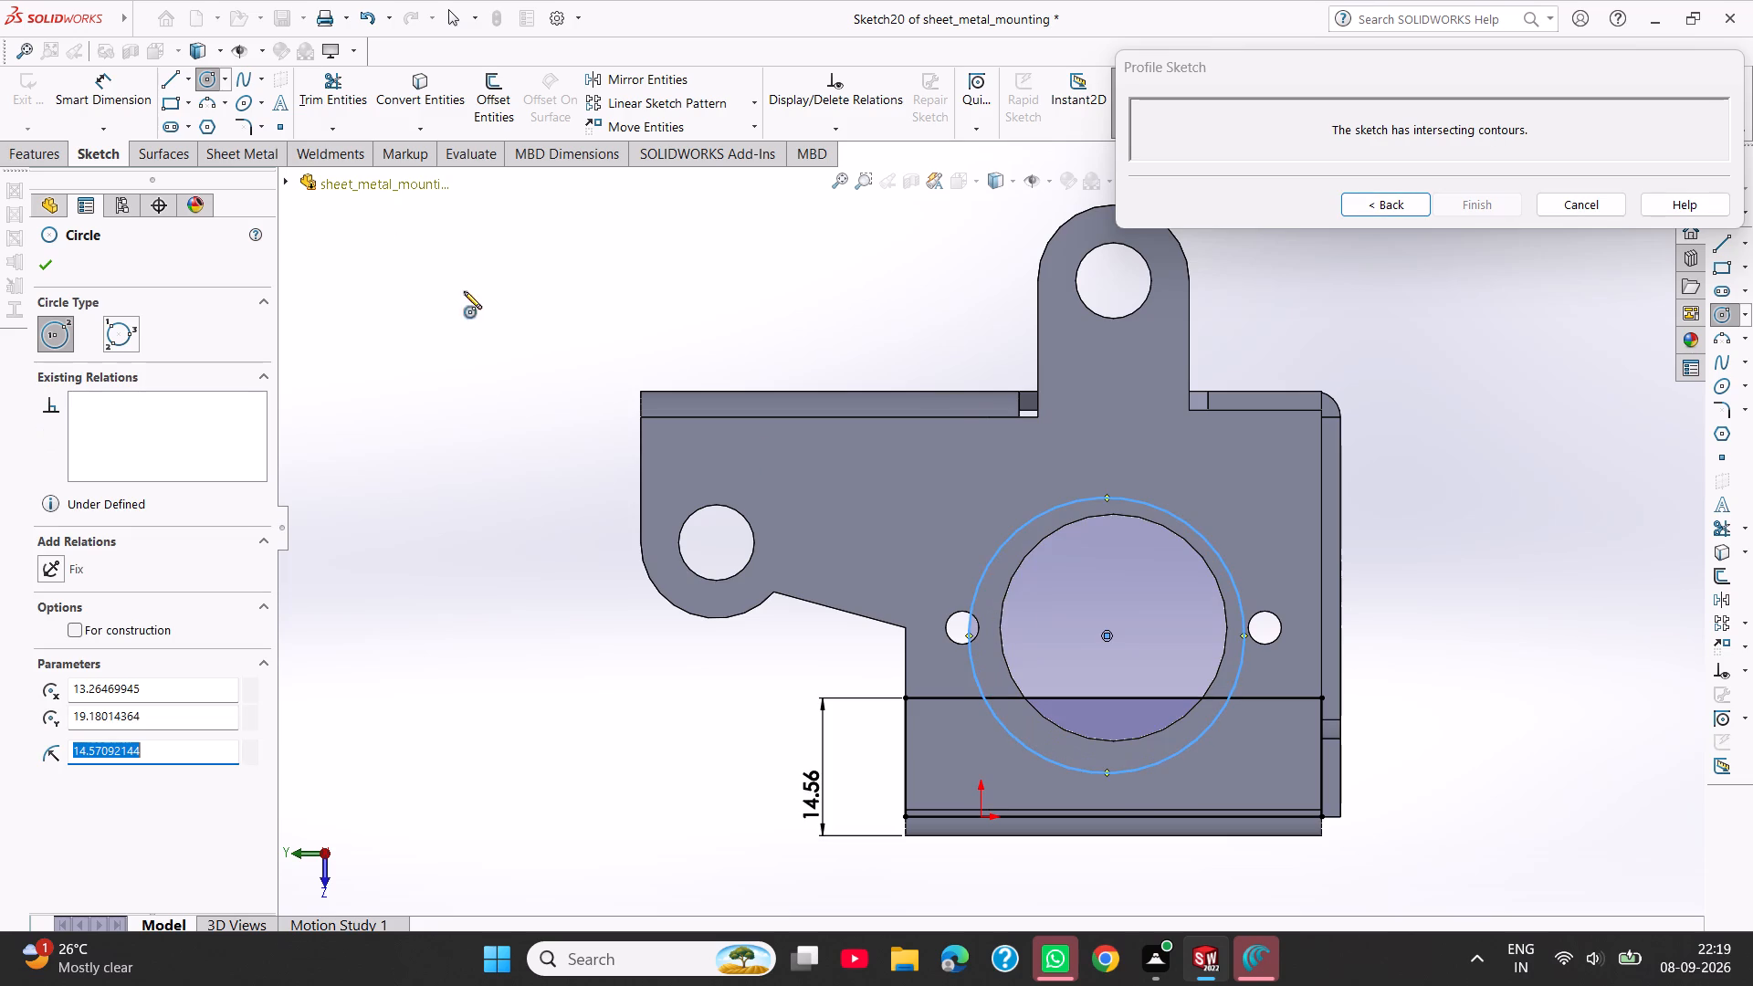
click(135, 86)
click(1001, 552)
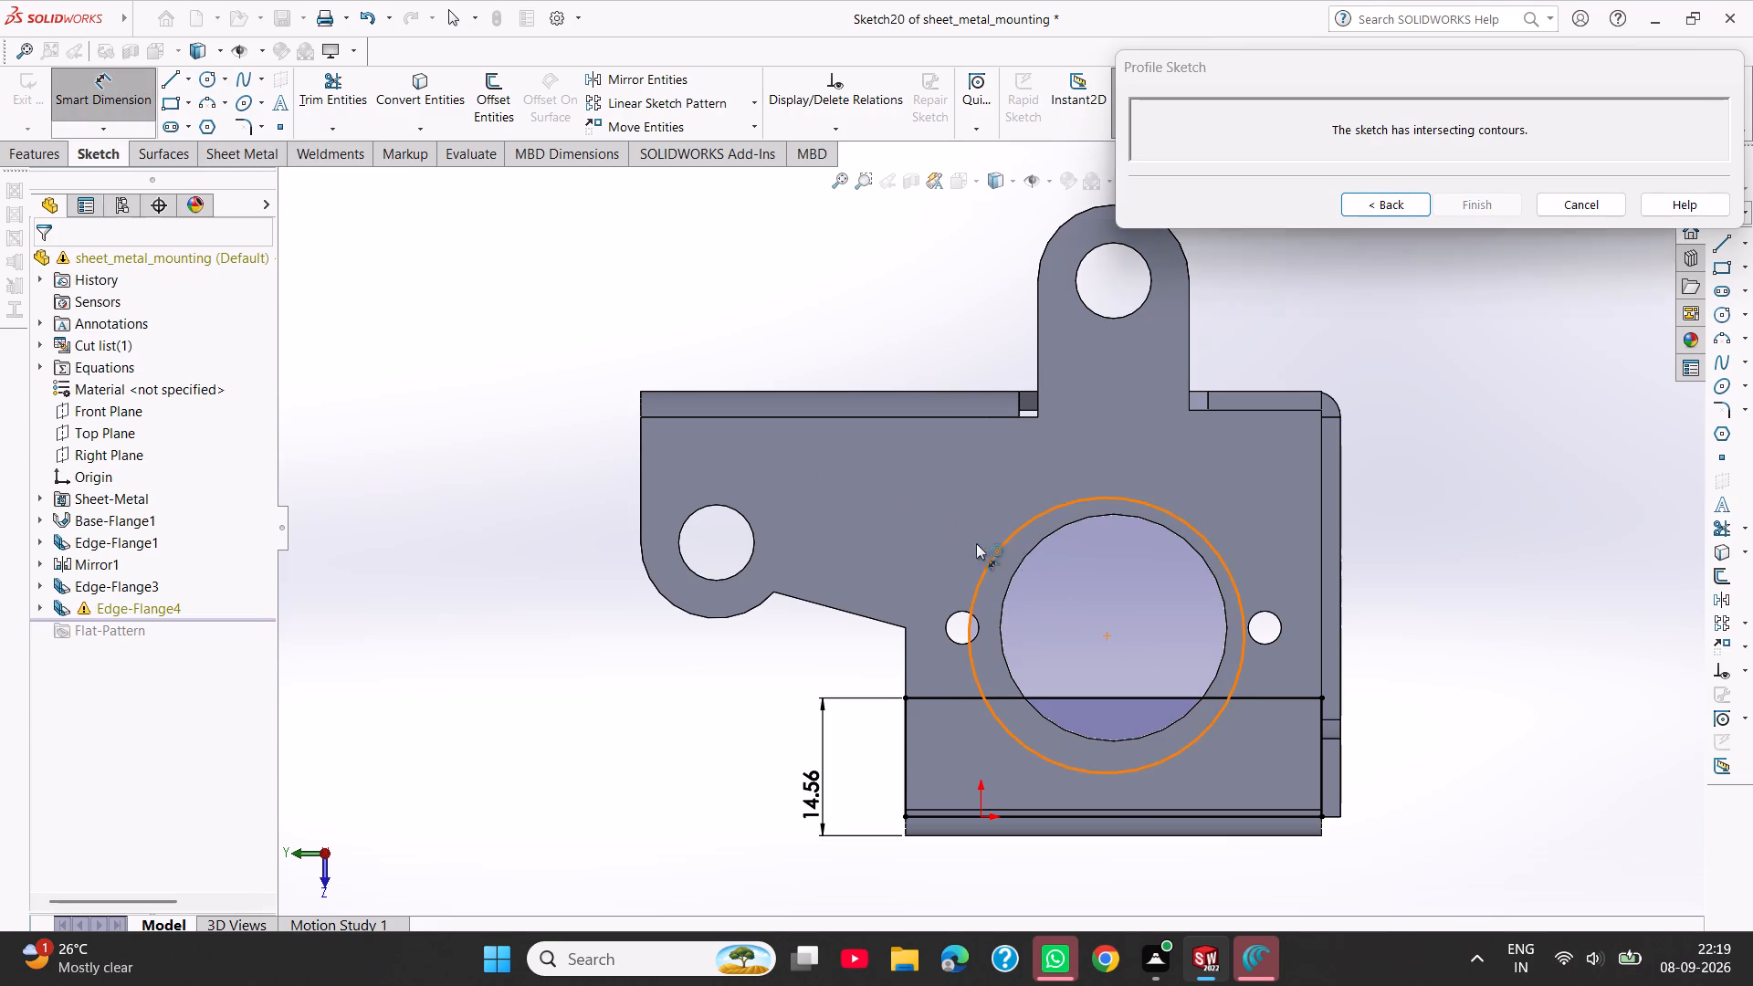
click(878, 507)
text(12)
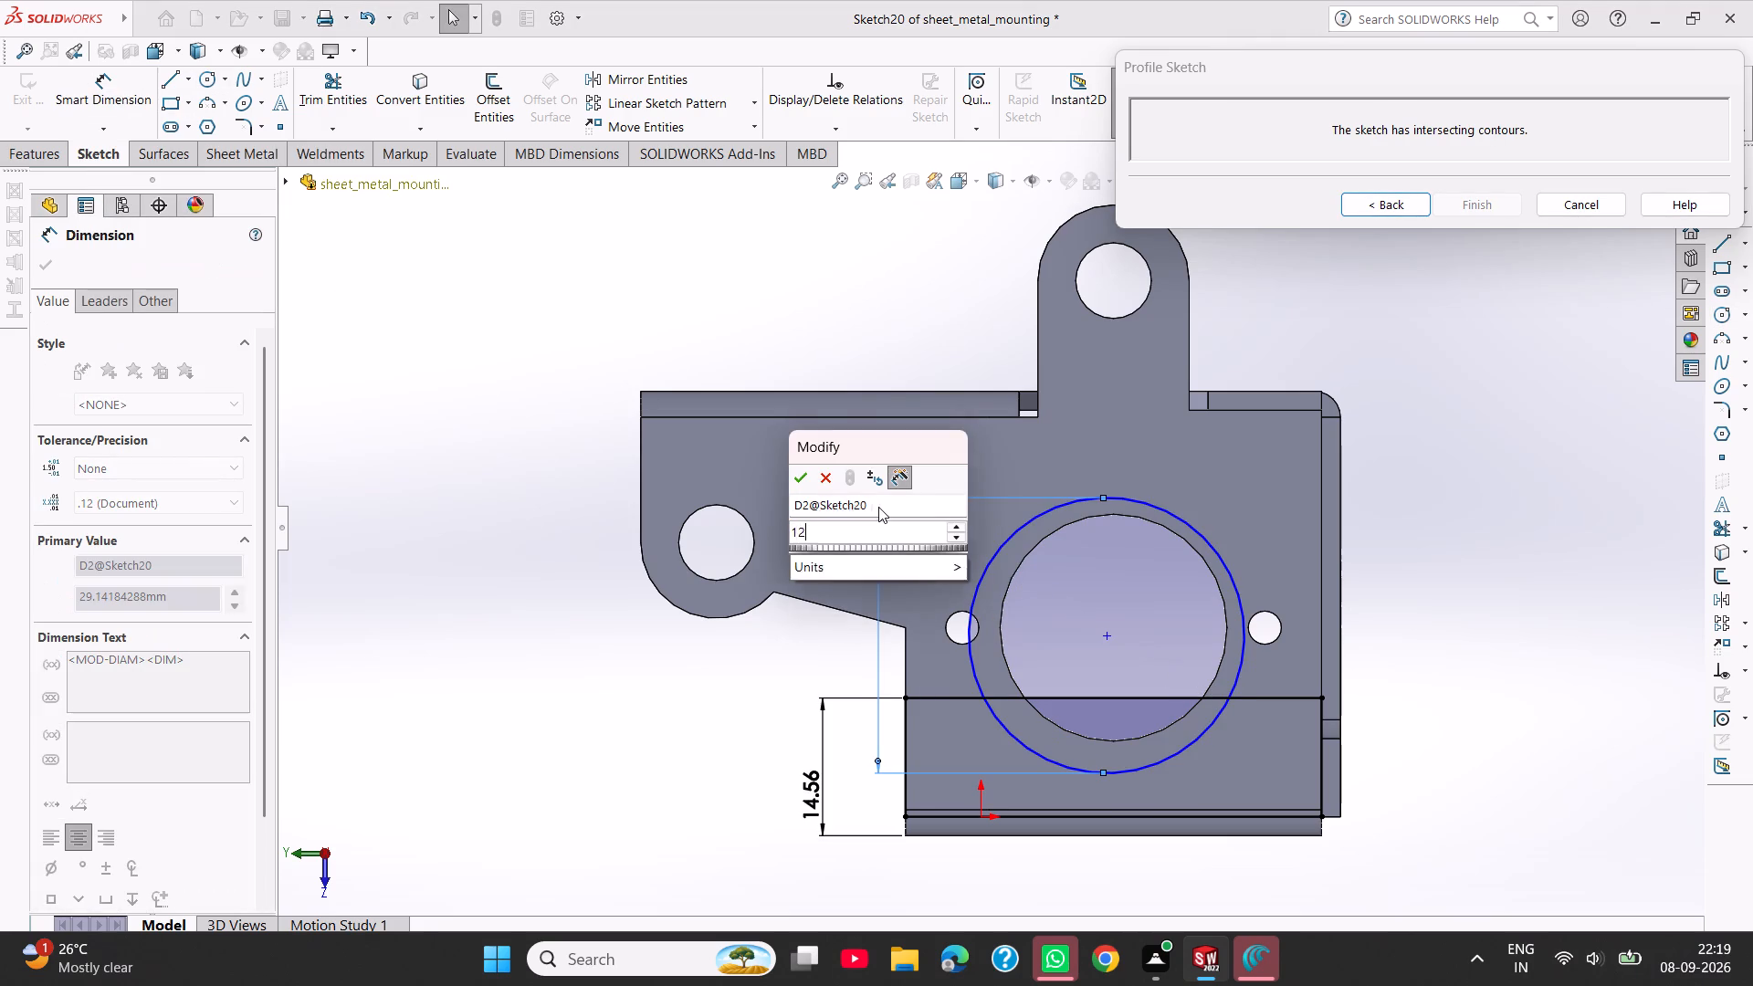
key(Return)
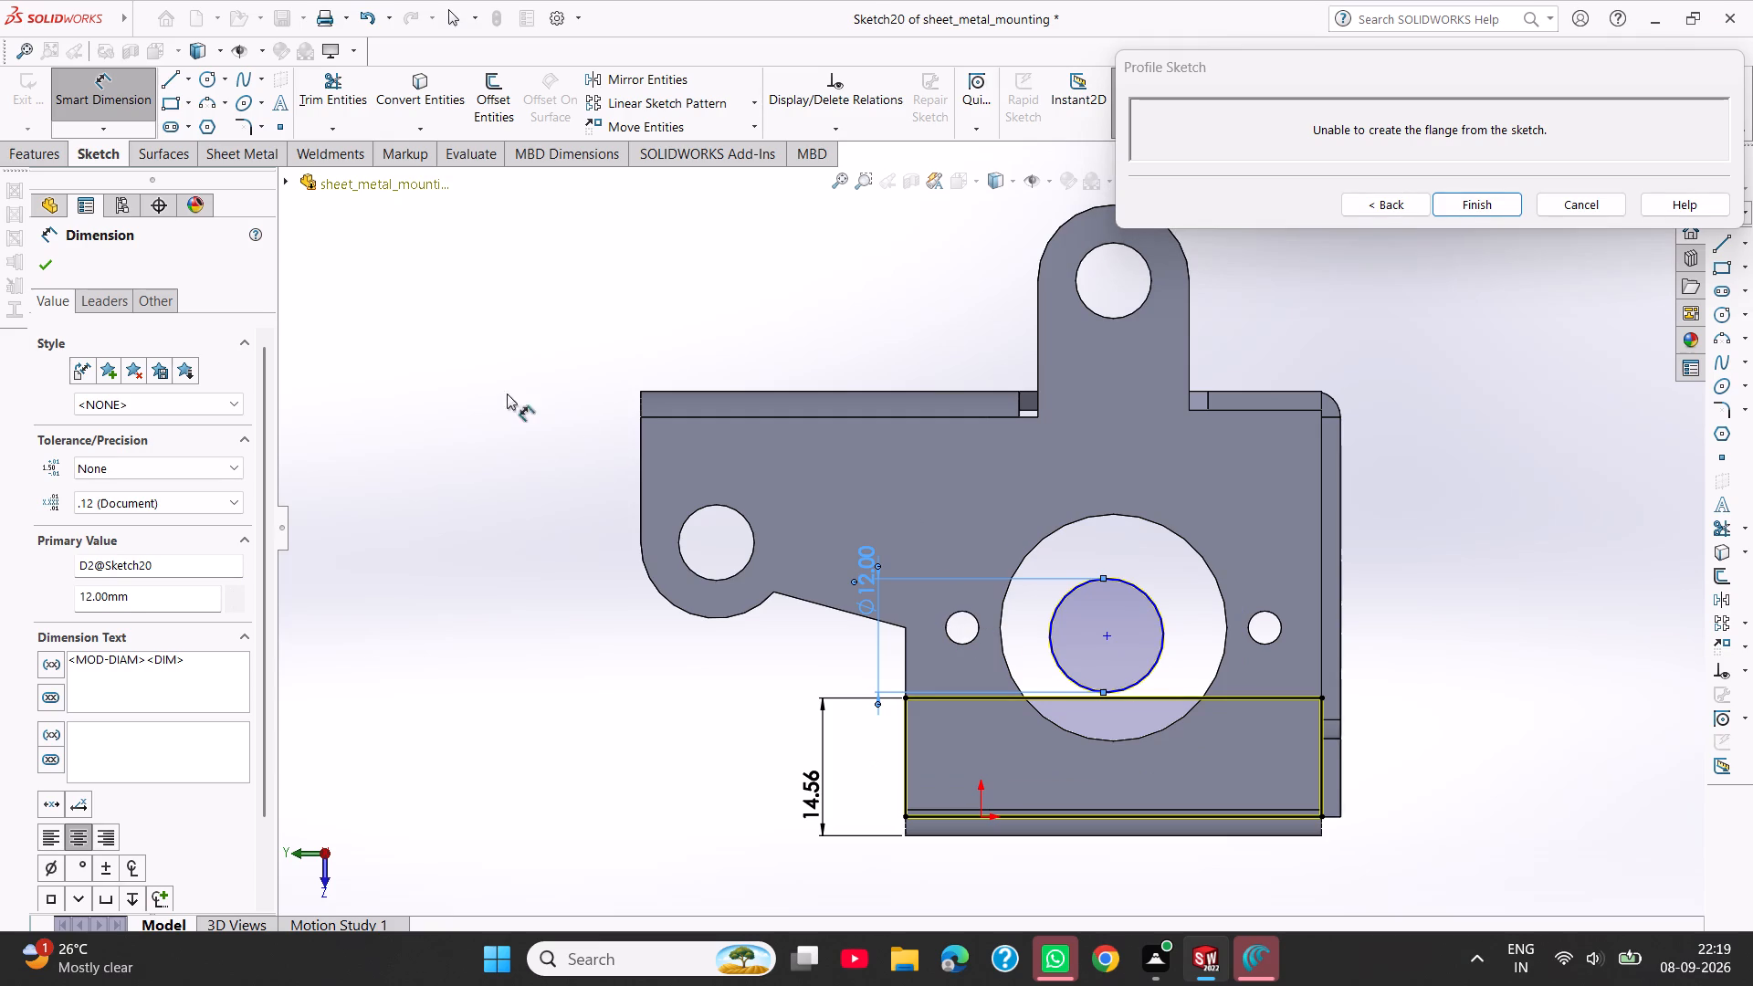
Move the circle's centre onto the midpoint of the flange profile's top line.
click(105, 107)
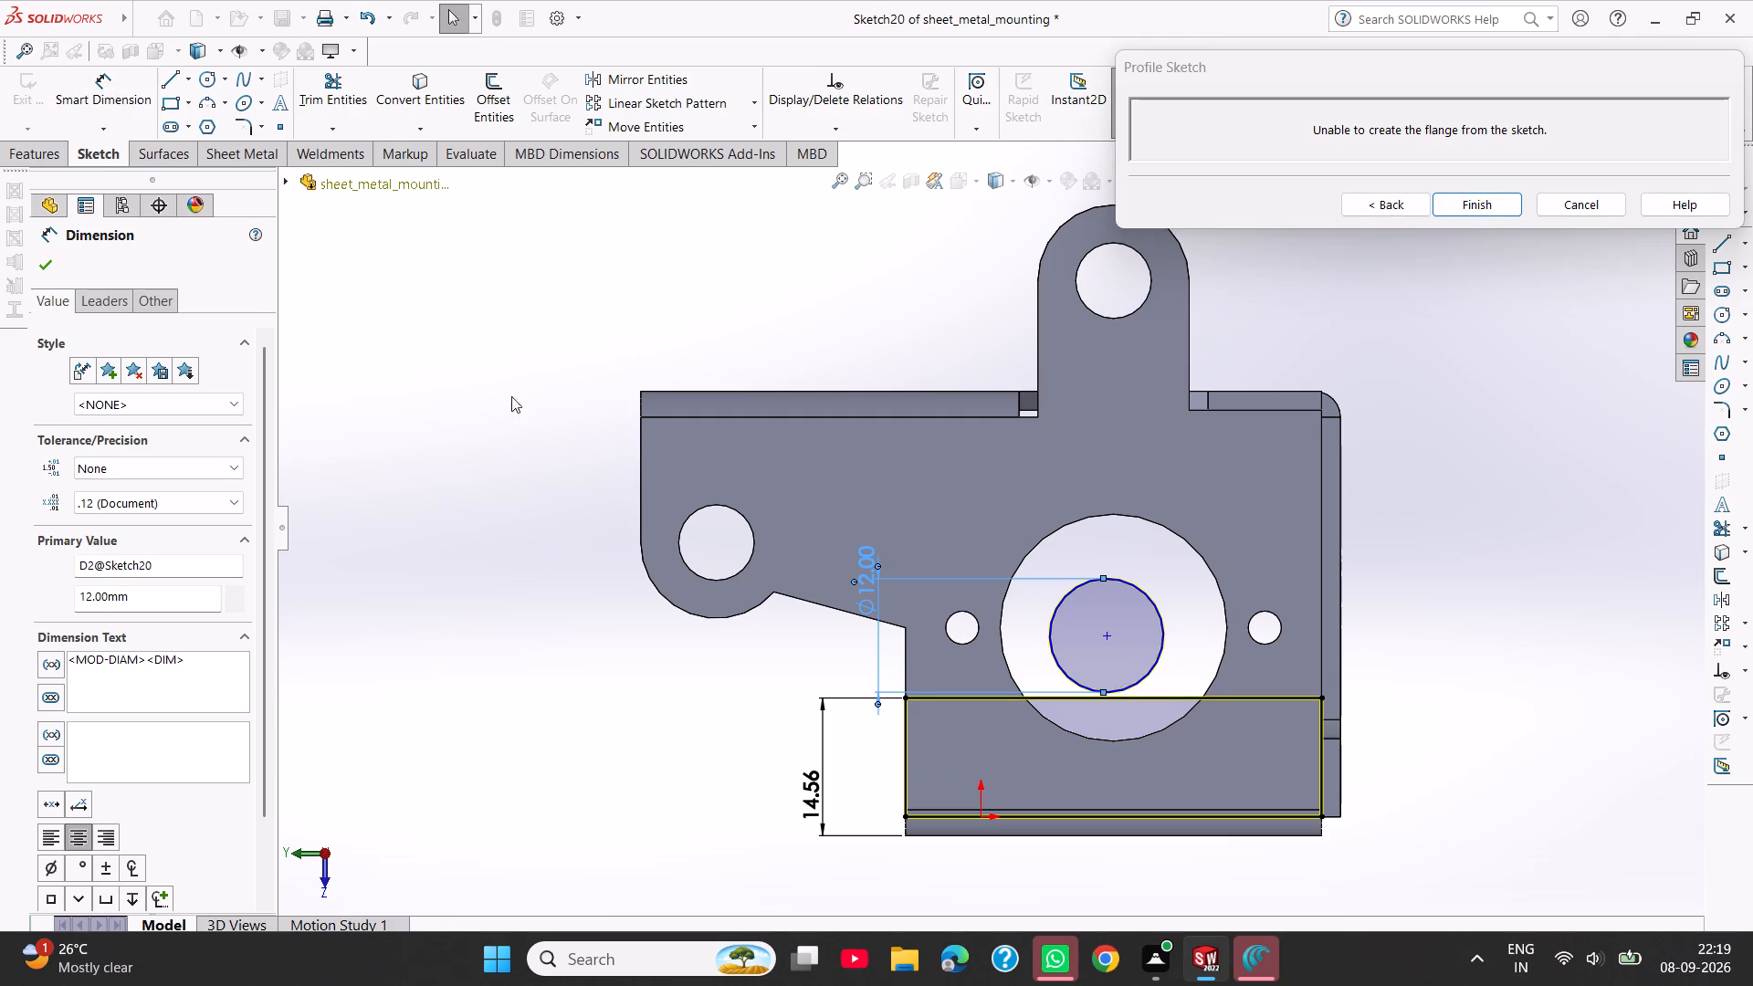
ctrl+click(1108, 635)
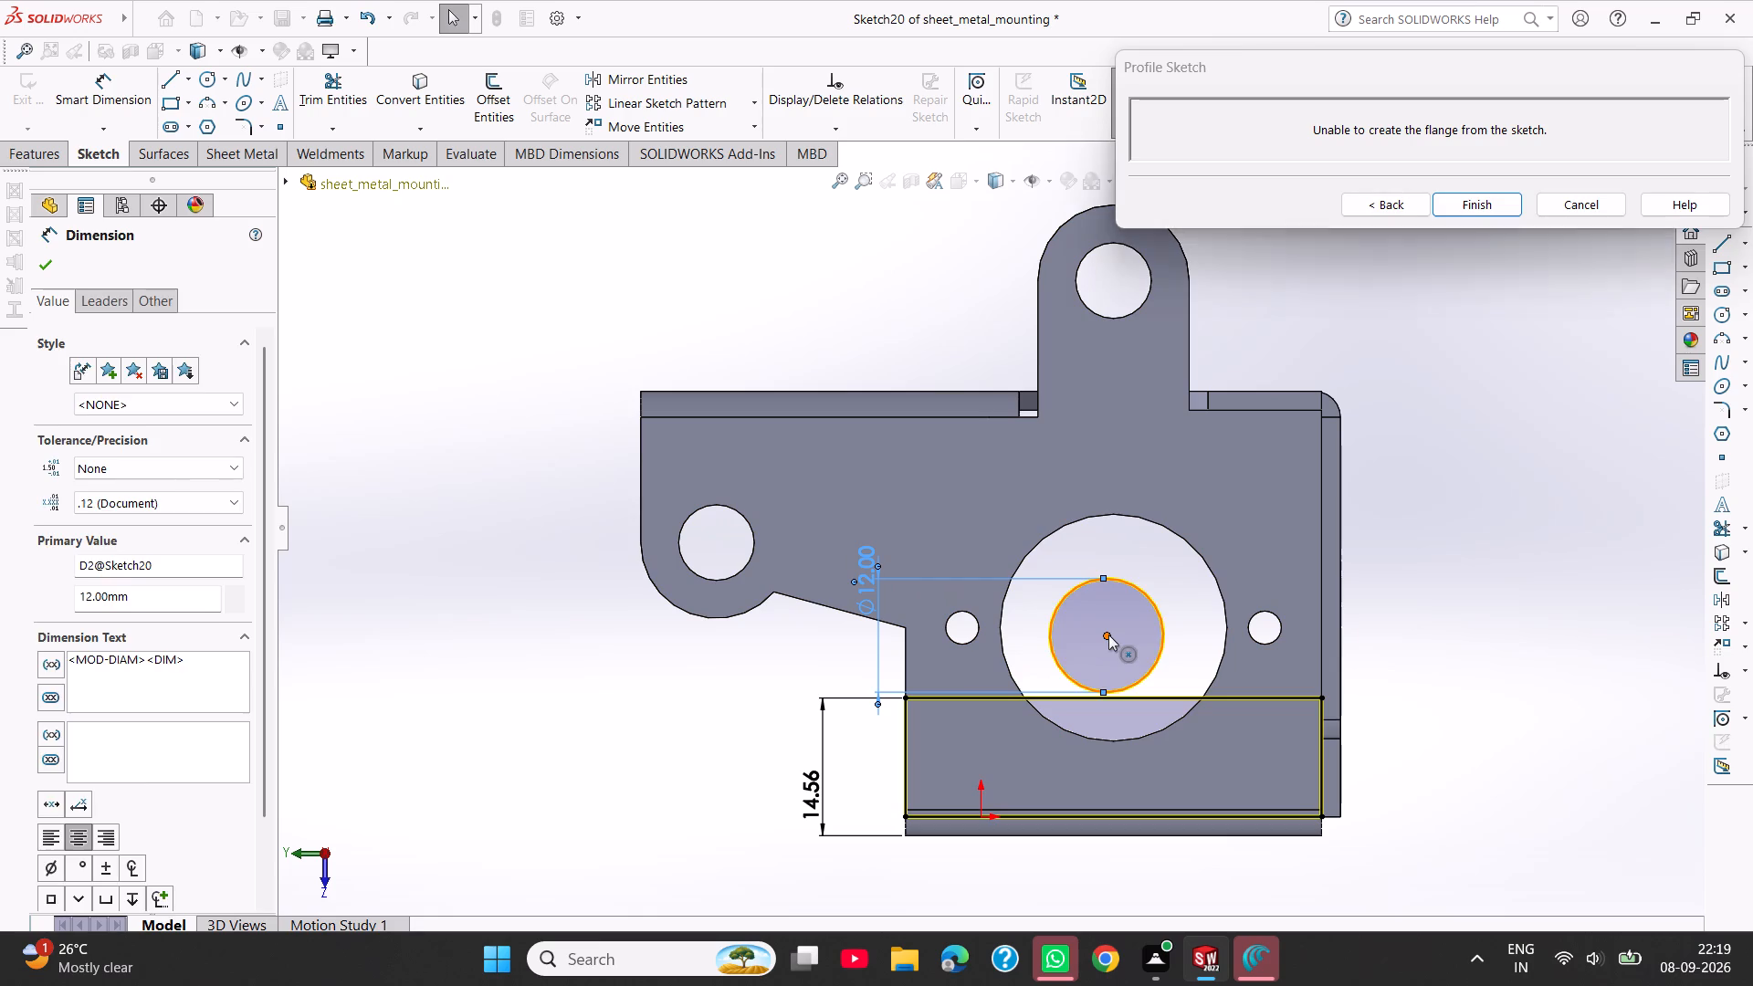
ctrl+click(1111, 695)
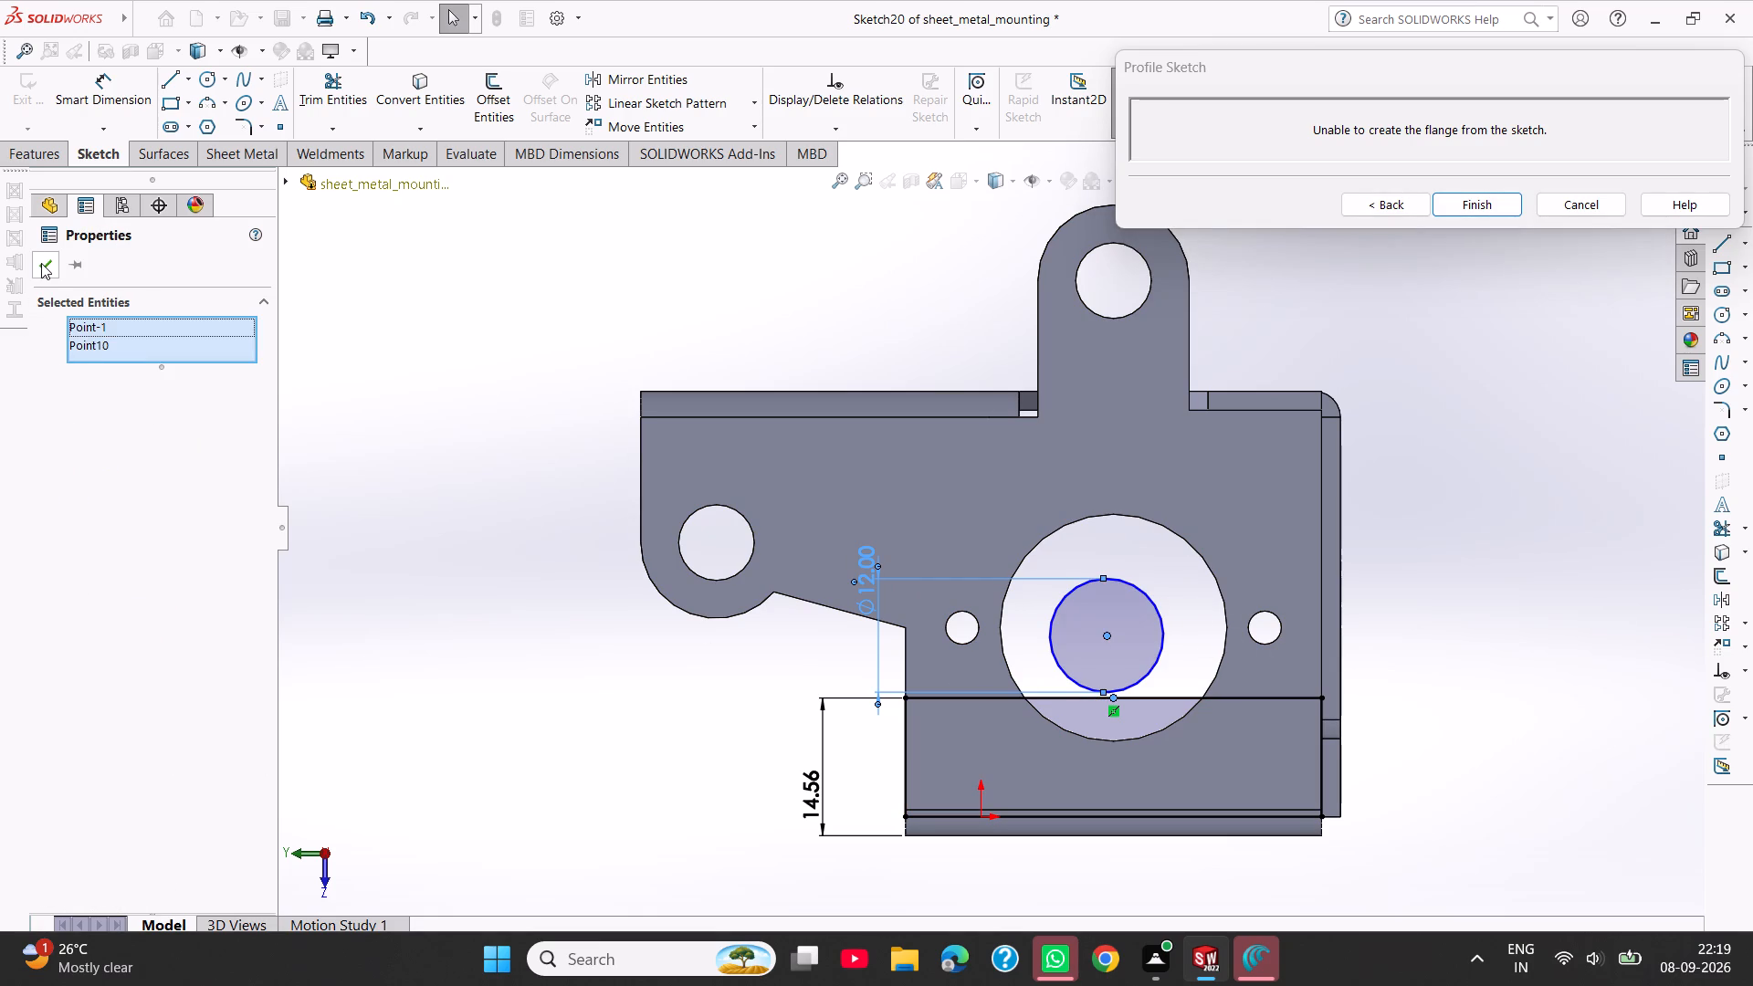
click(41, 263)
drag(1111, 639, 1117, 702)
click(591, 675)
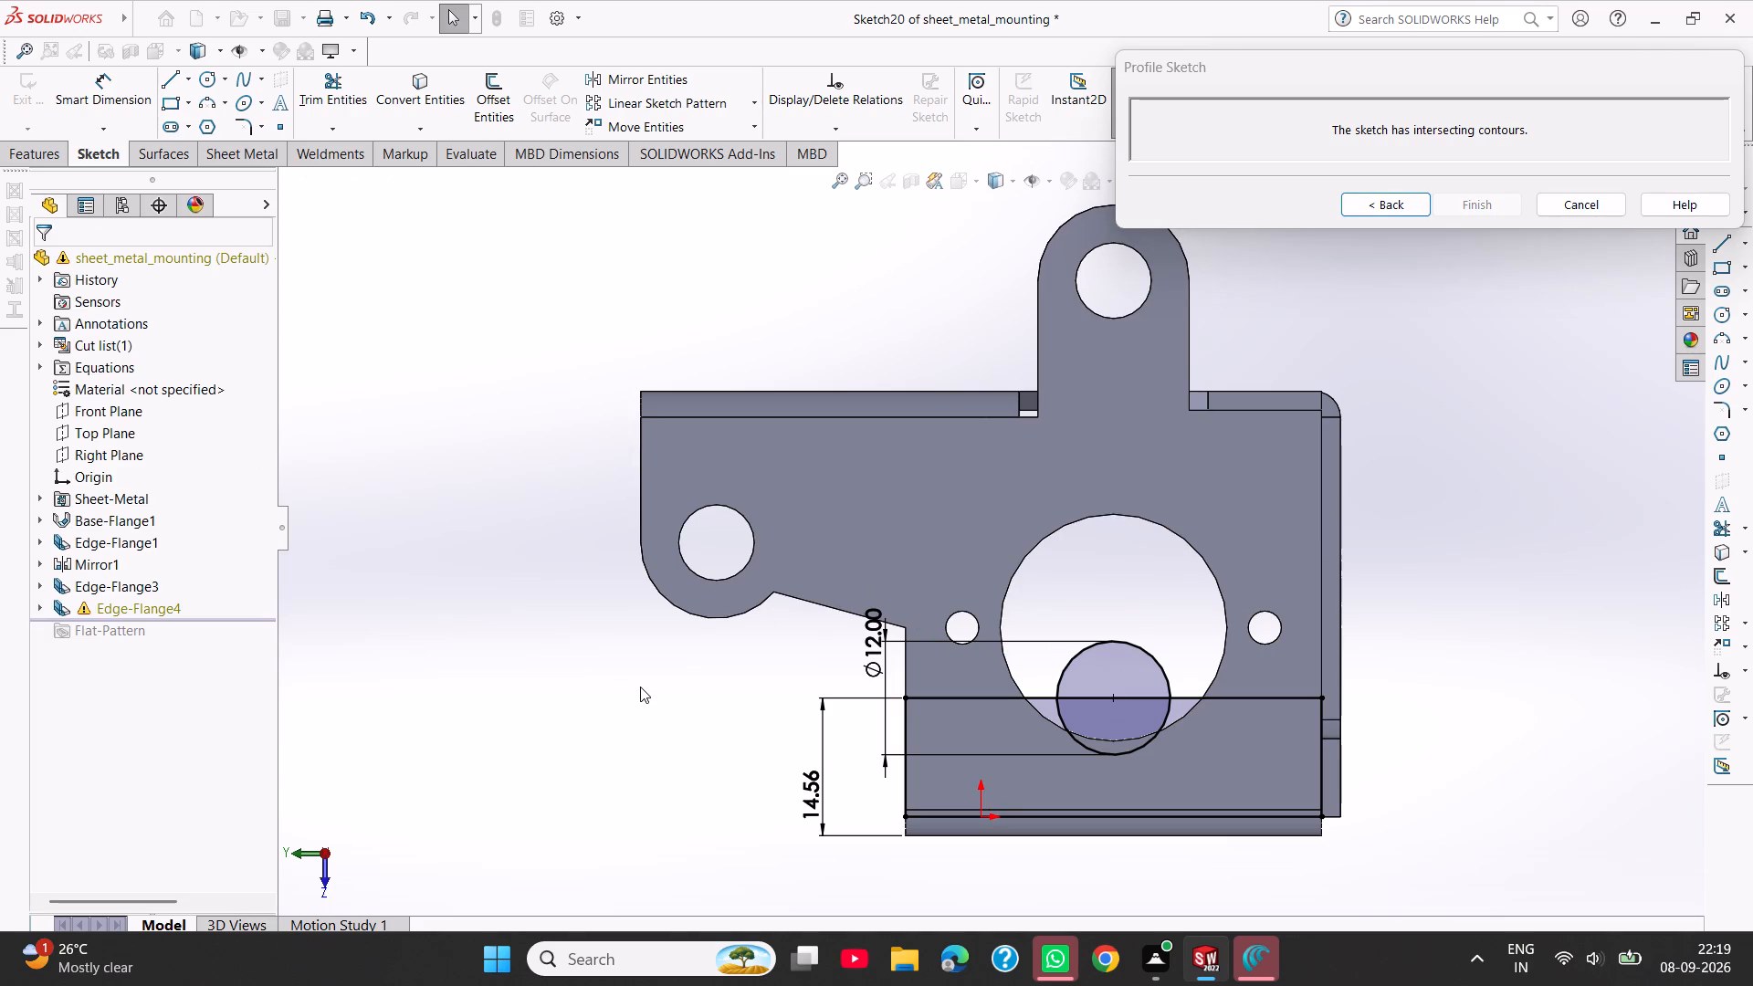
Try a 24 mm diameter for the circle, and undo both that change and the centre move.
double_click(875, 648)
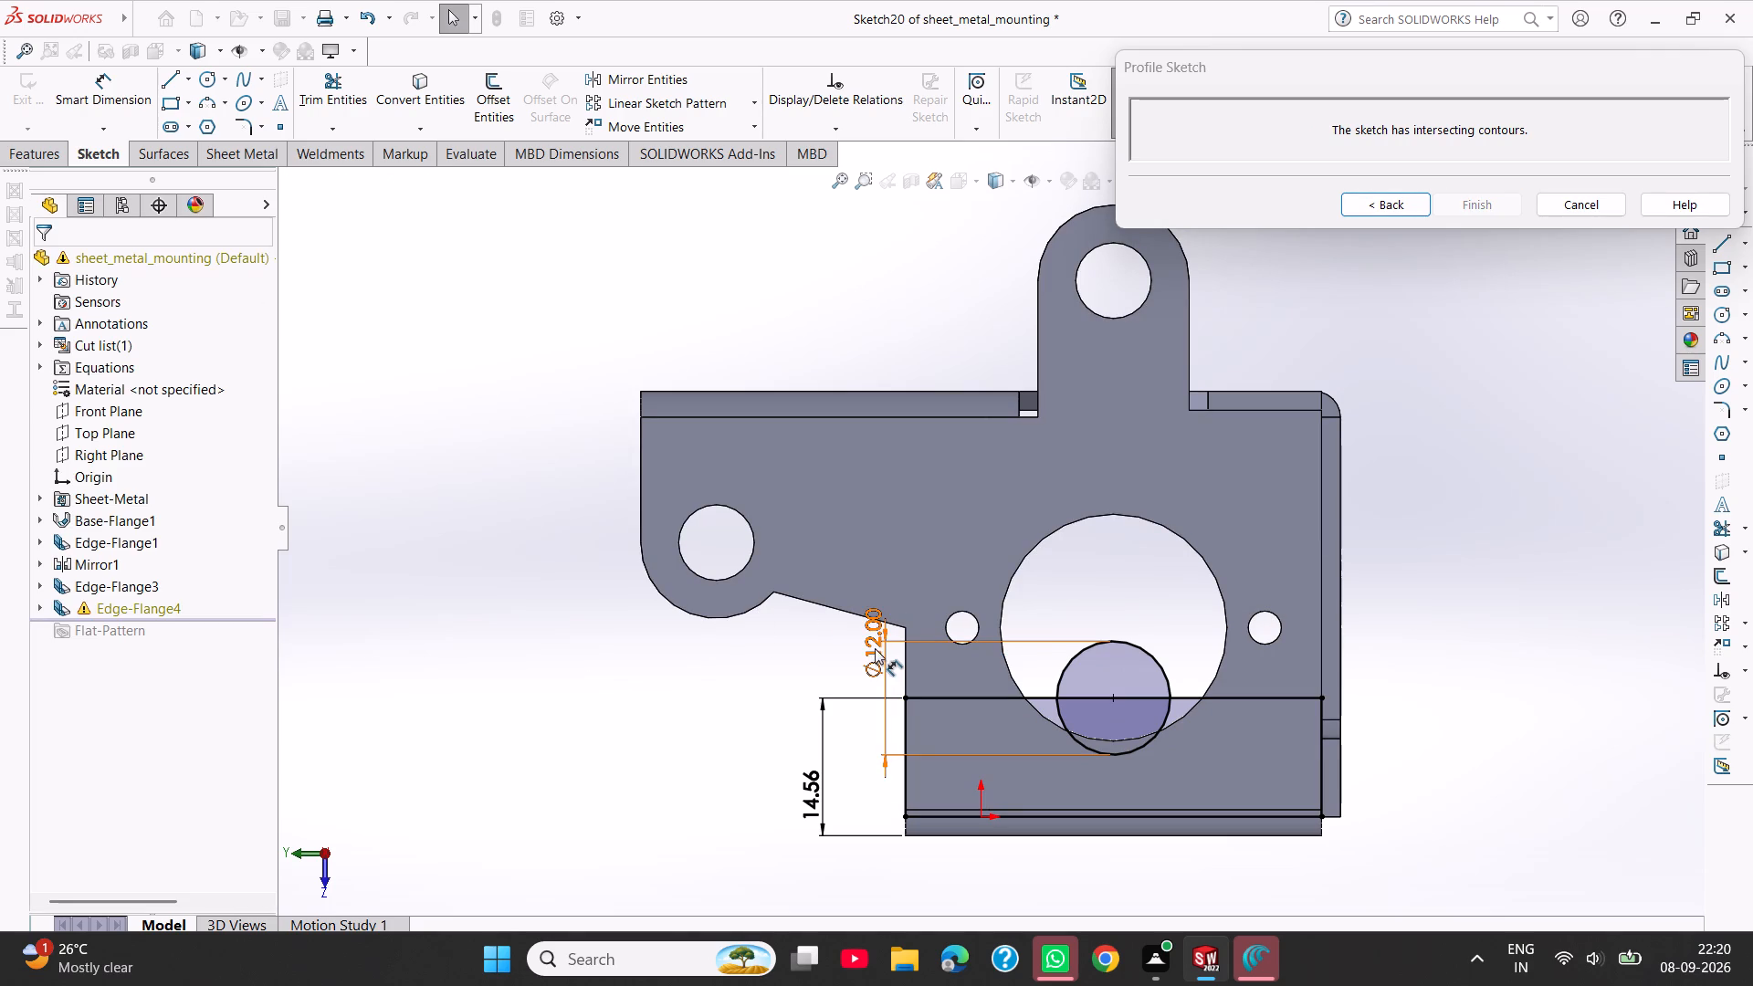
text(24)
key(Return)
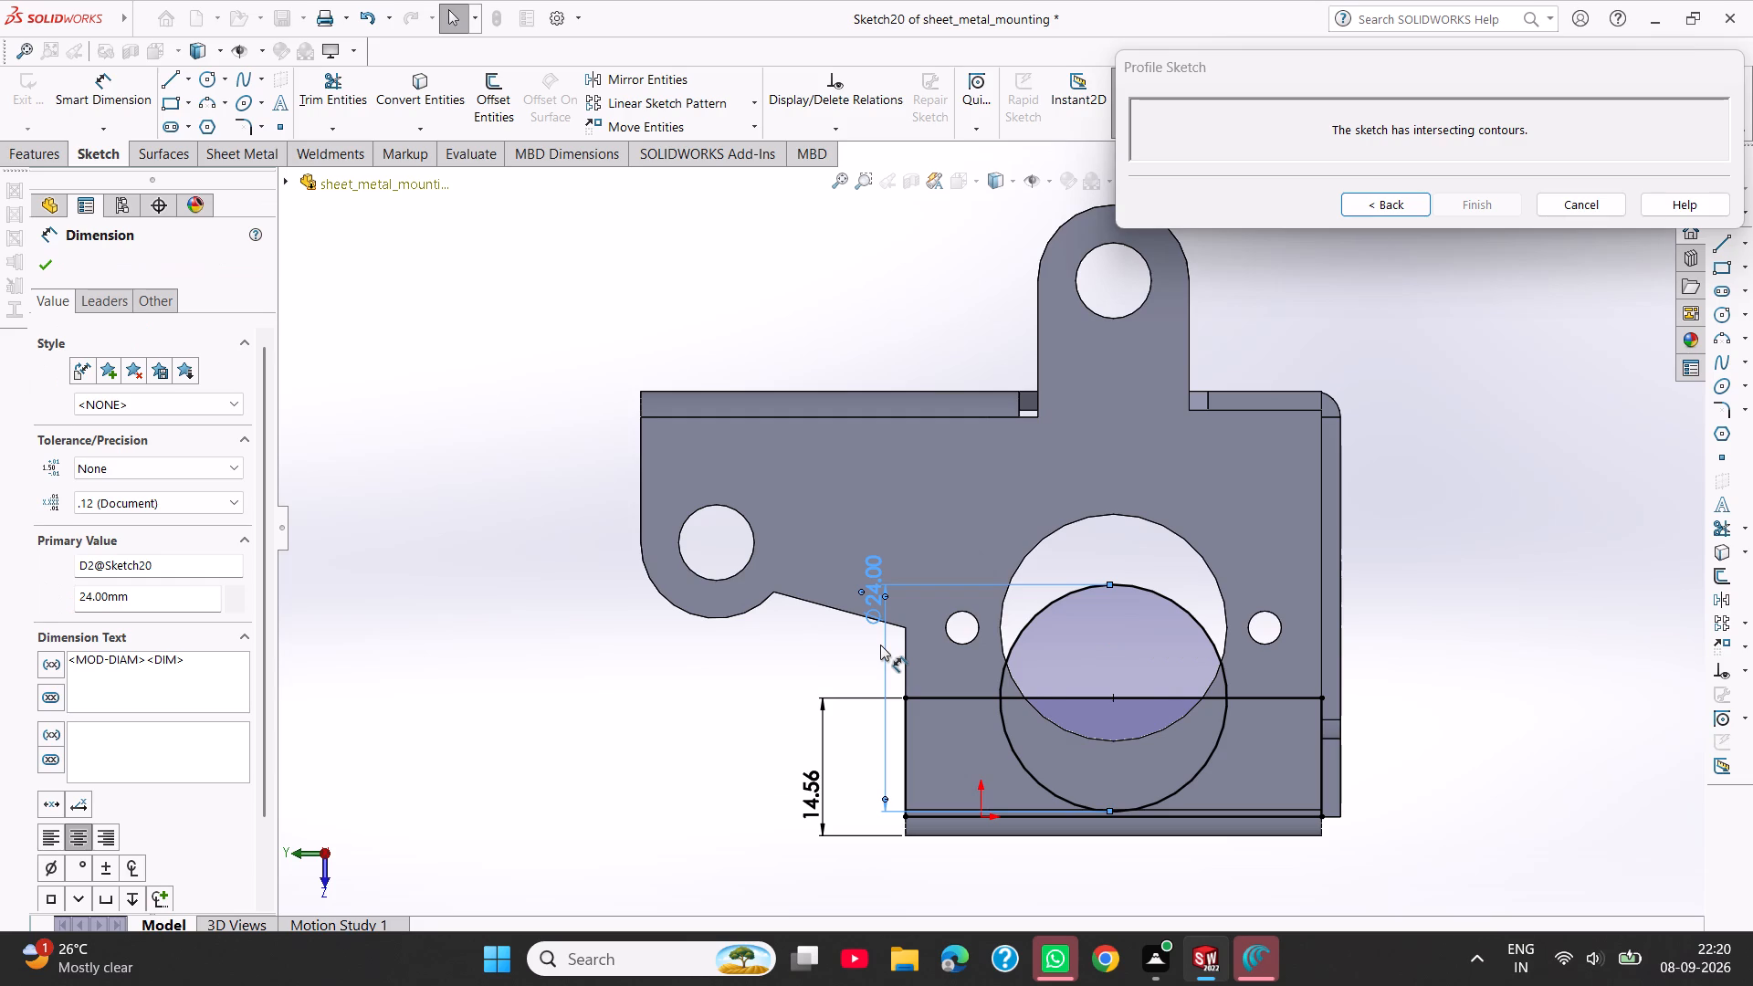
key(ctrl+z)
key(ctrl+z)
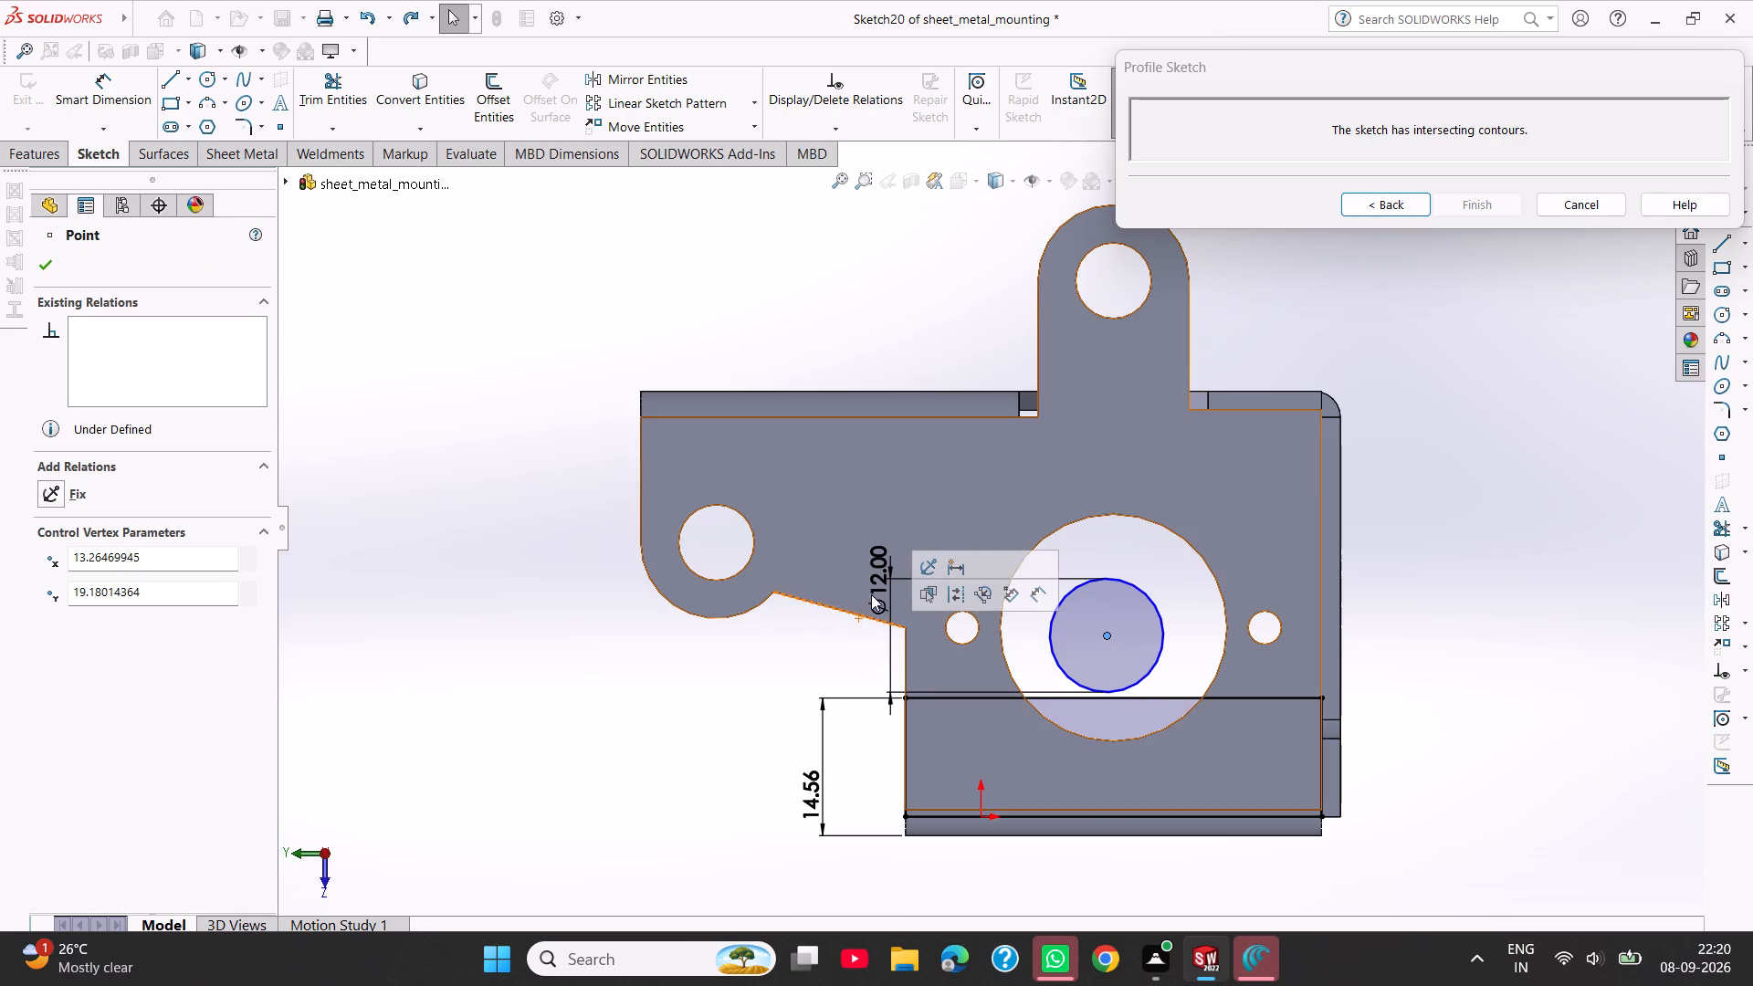
Set the circle's diameter to 24 mm.
double_click(872, 593)
text(24)
key(Return)
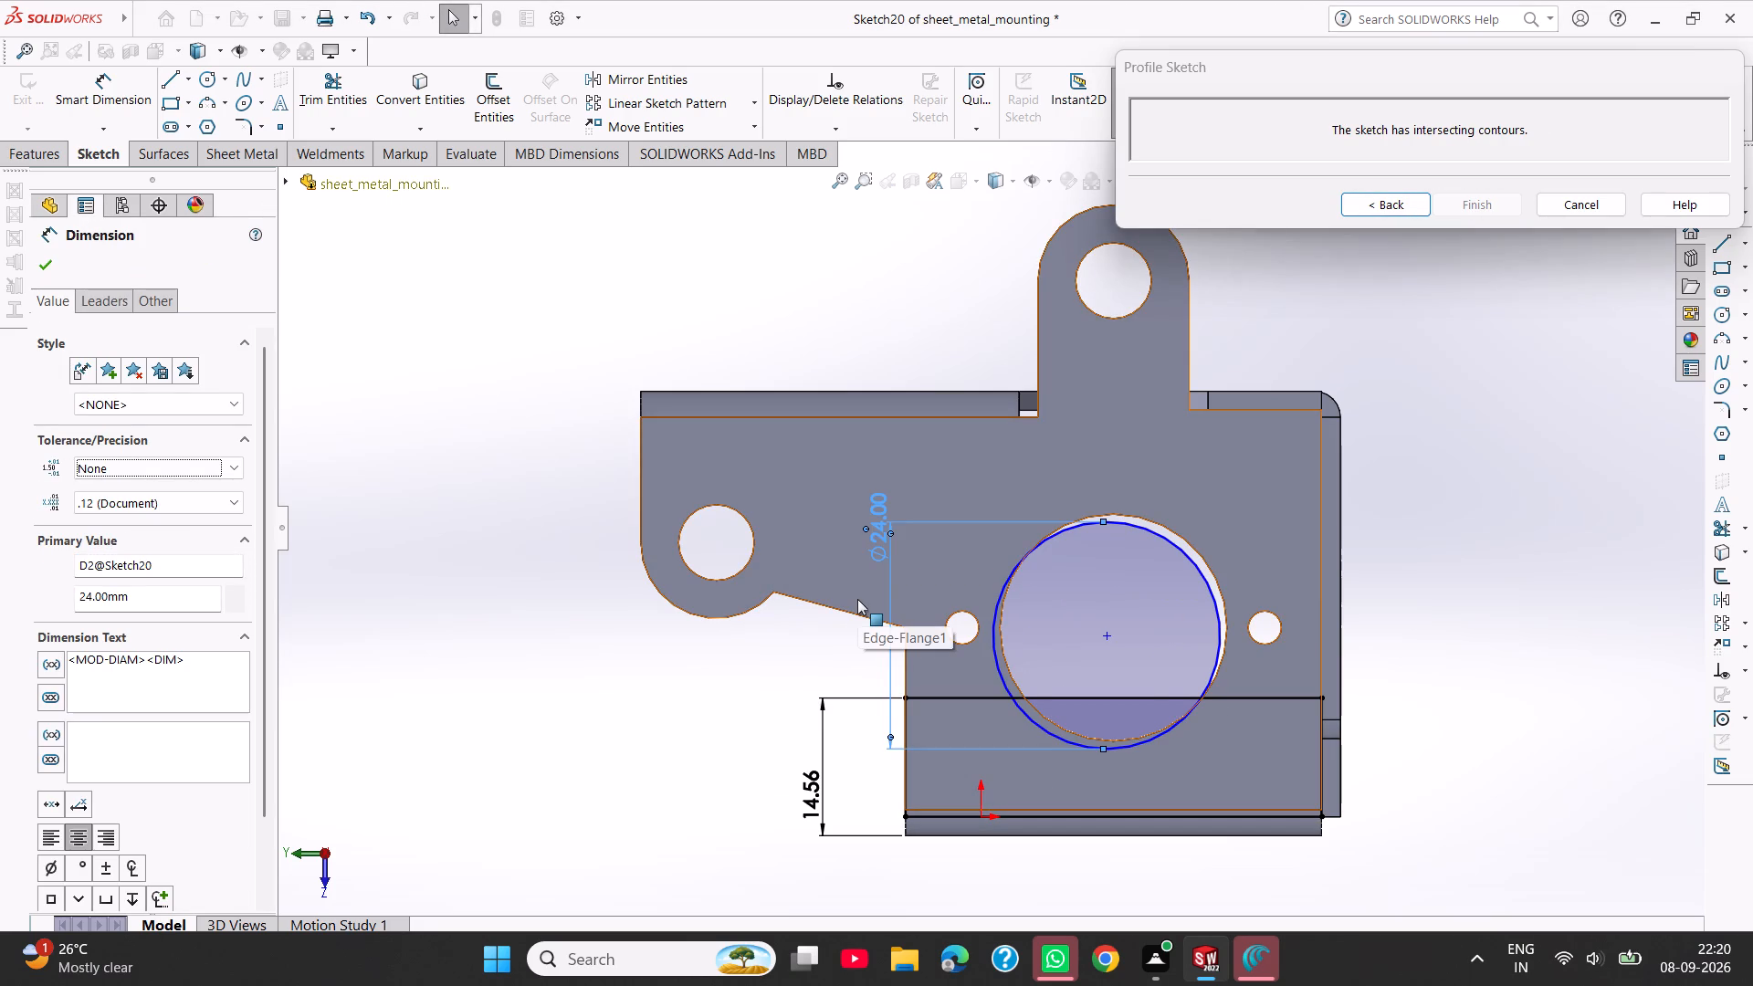
Add a concentric relation between the sketched circle and the edge of the large round hole.
click(1128, 514)
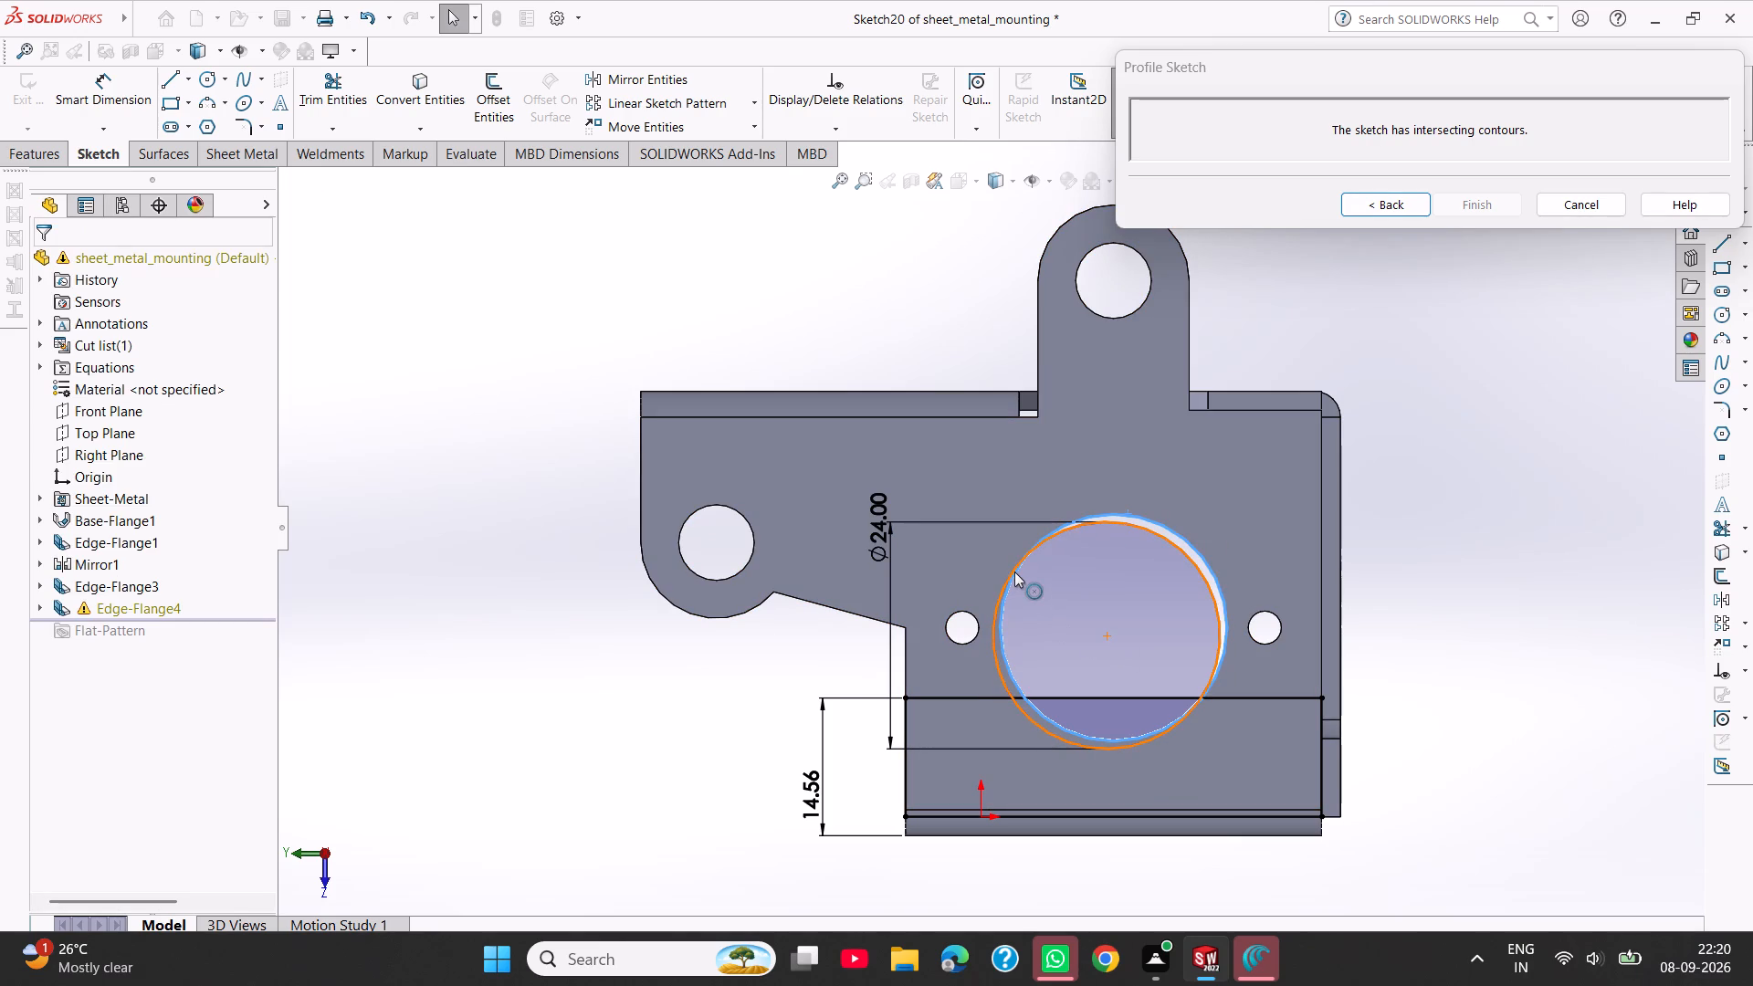
click(1007, 572)
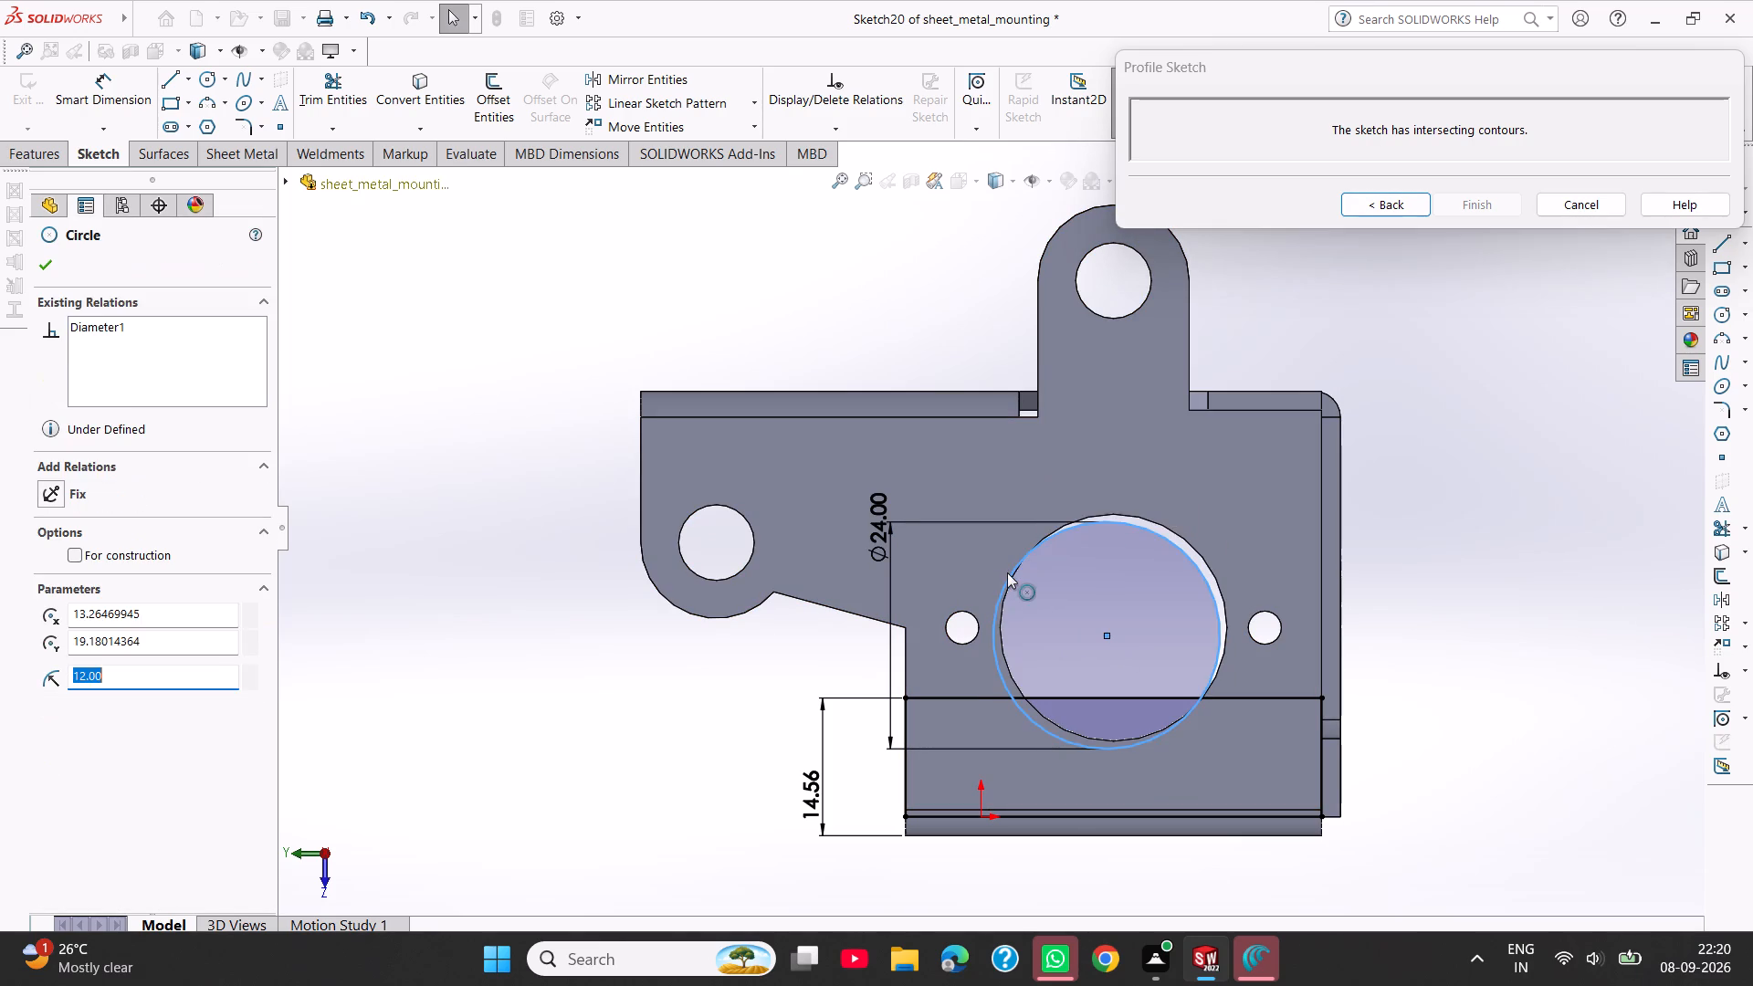
ctrl+click(1007, 572)
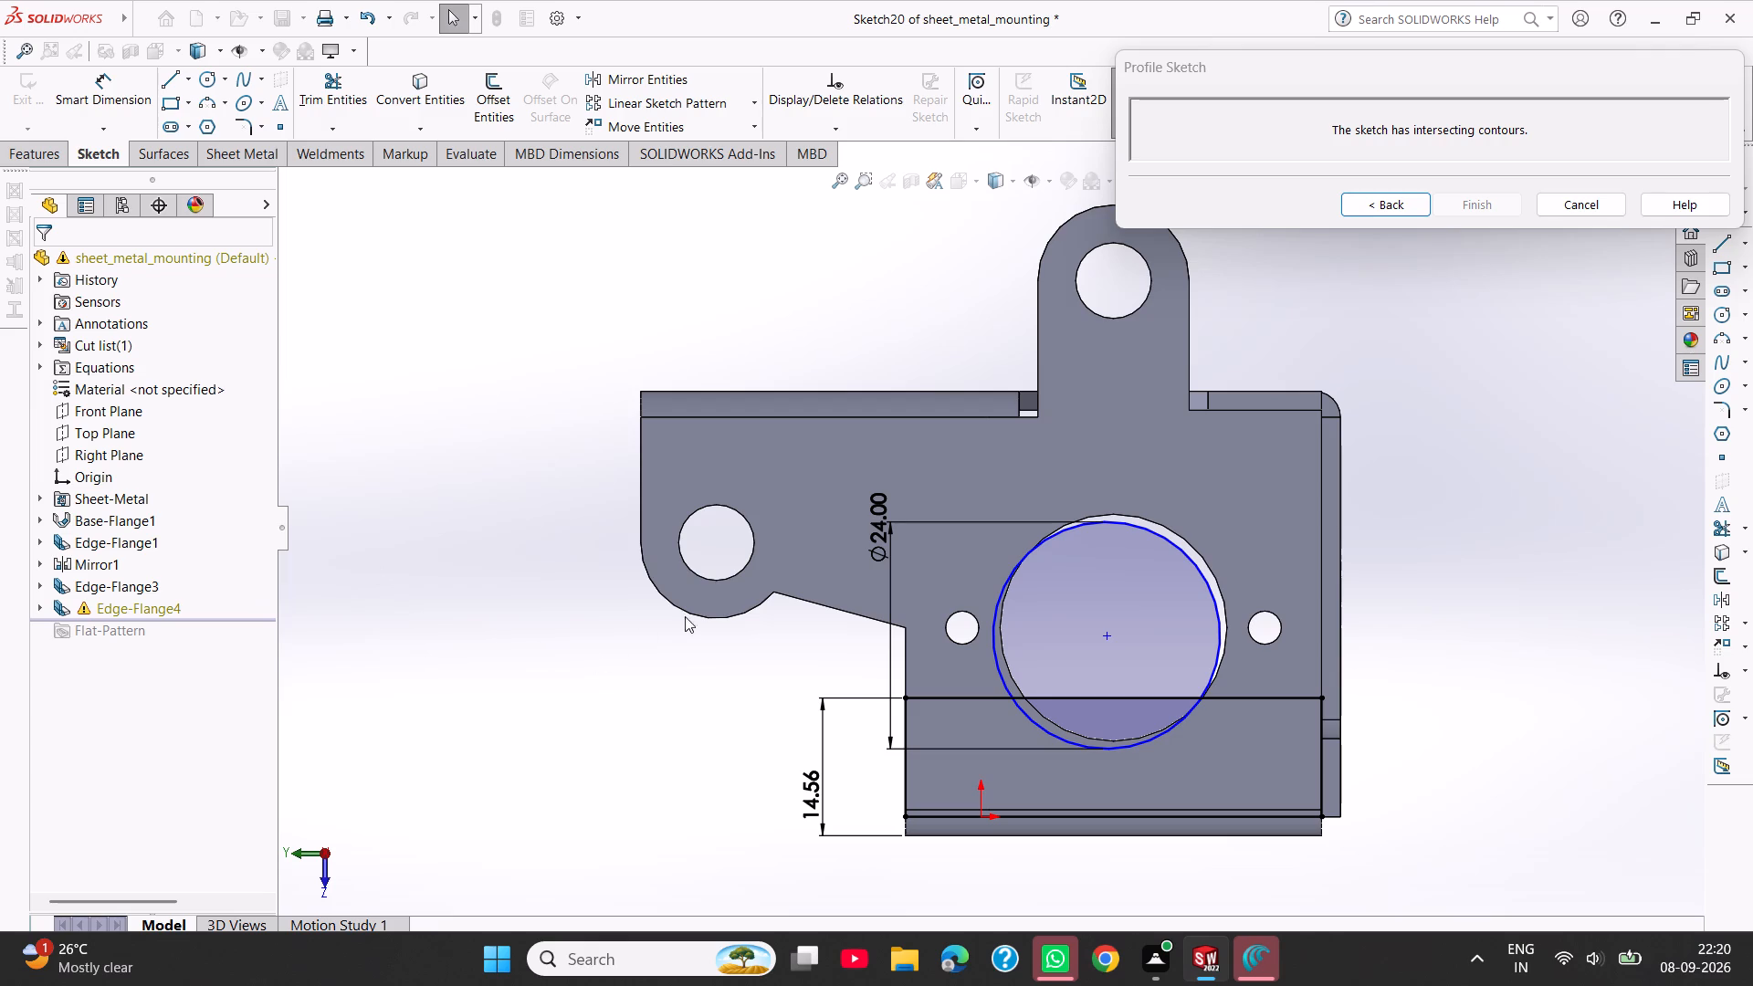
ctrl+click(1003, 582)
ctrl+click(1167, 528)
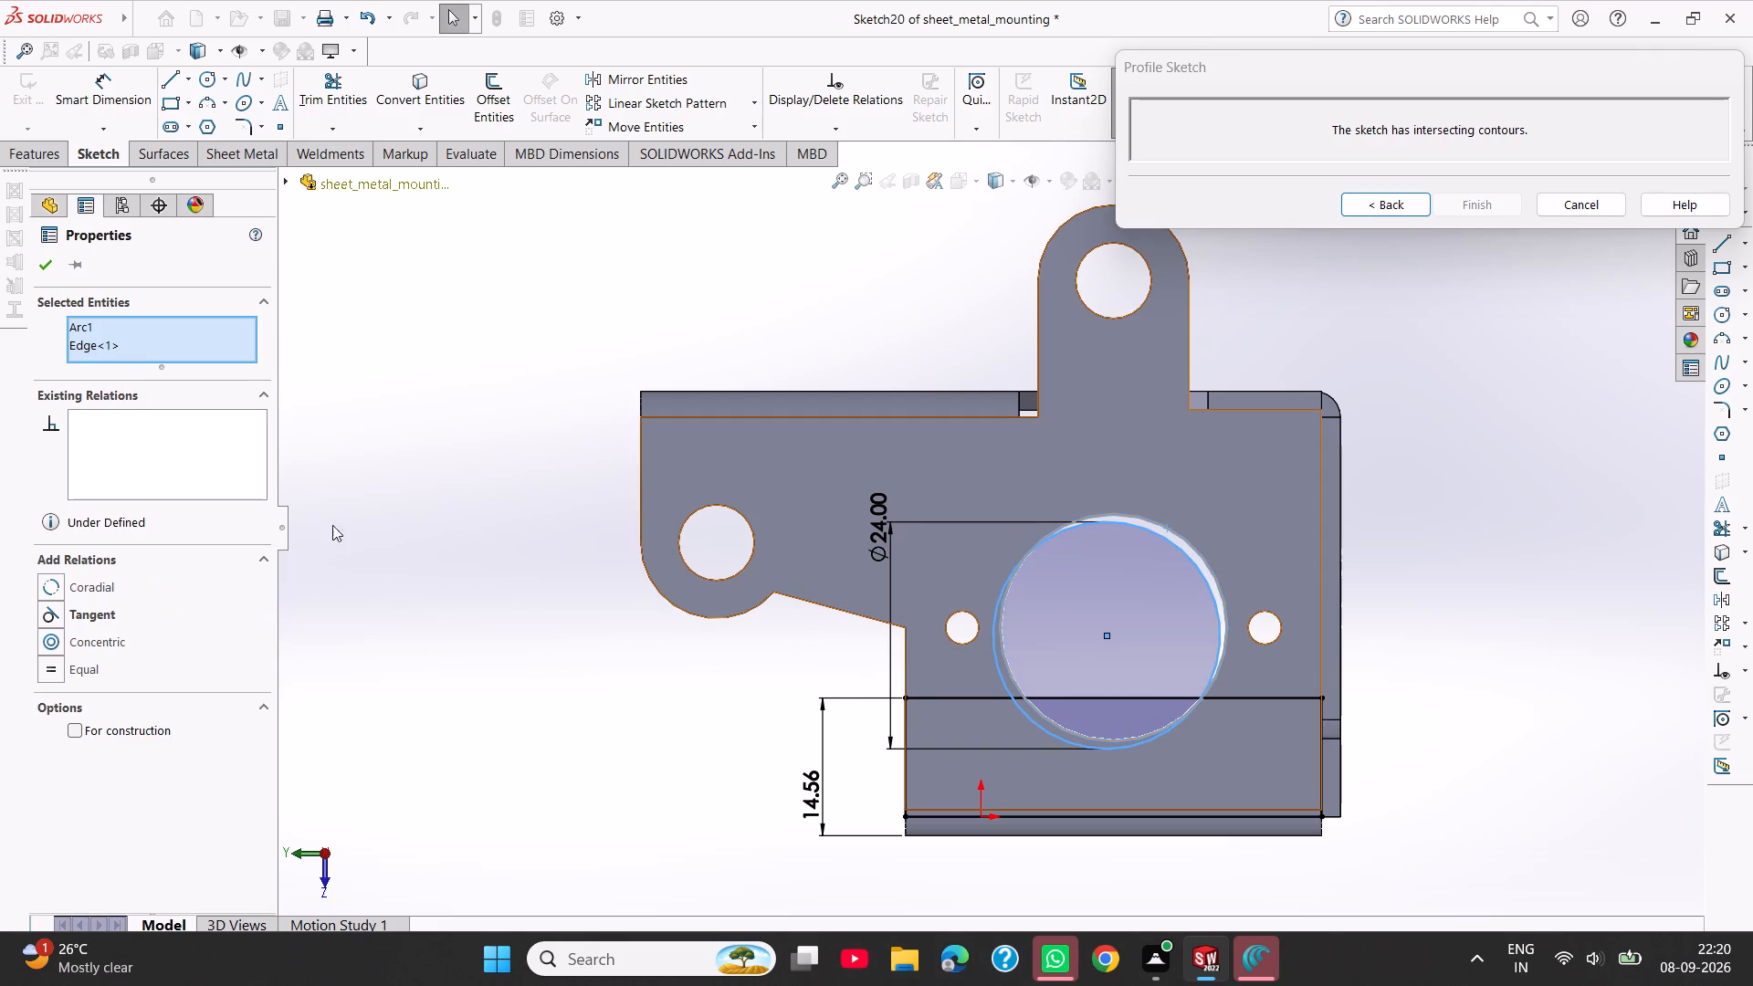
click(59, 635)
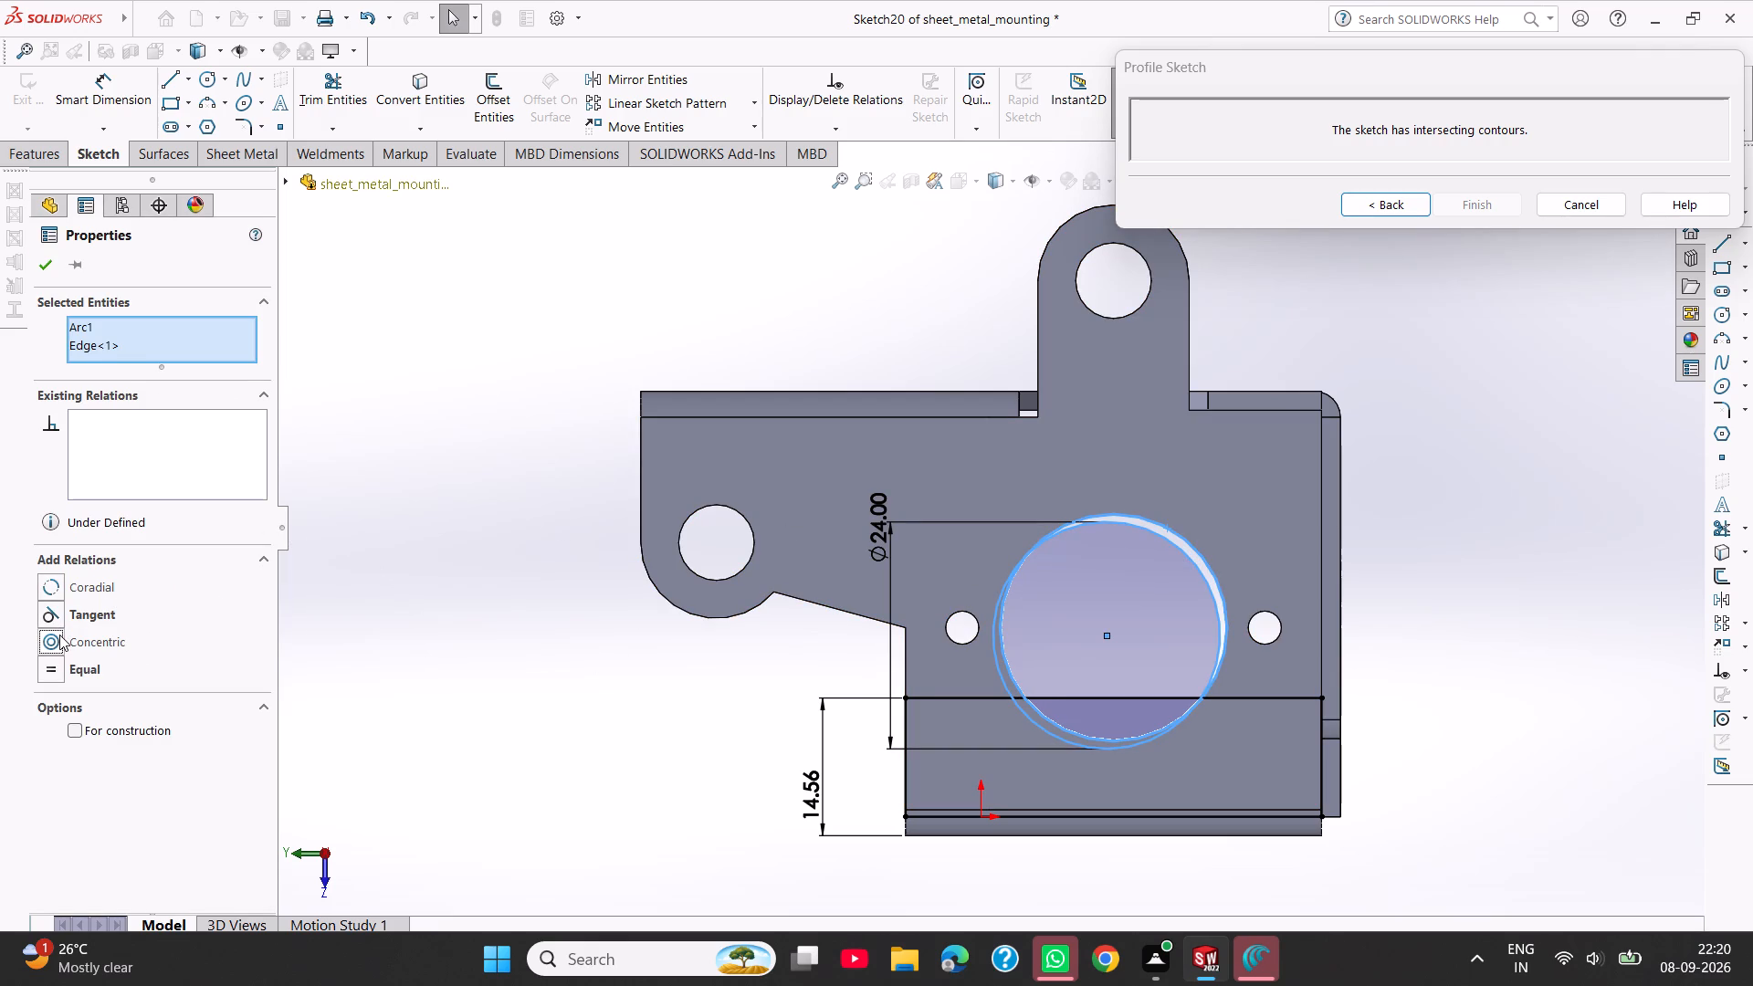
click(55, 266)
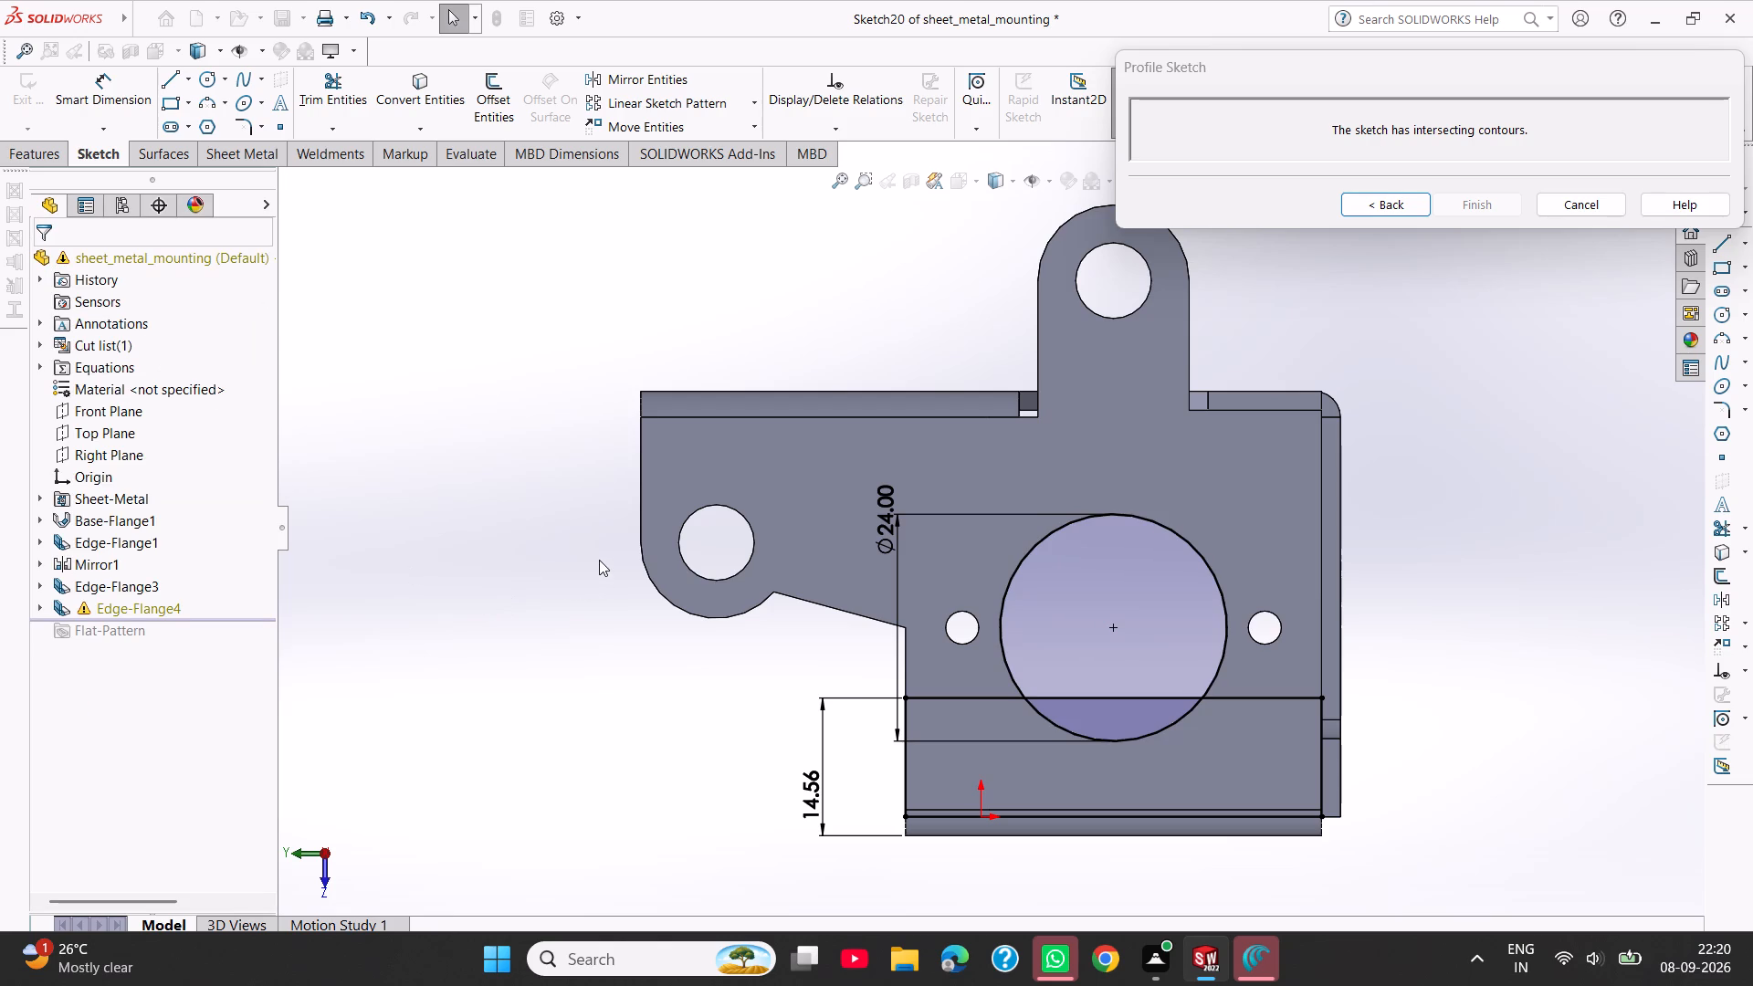
Delete the circle's concentric relation to the large hole, keeping its diameter dimension.
click(1218, 570)
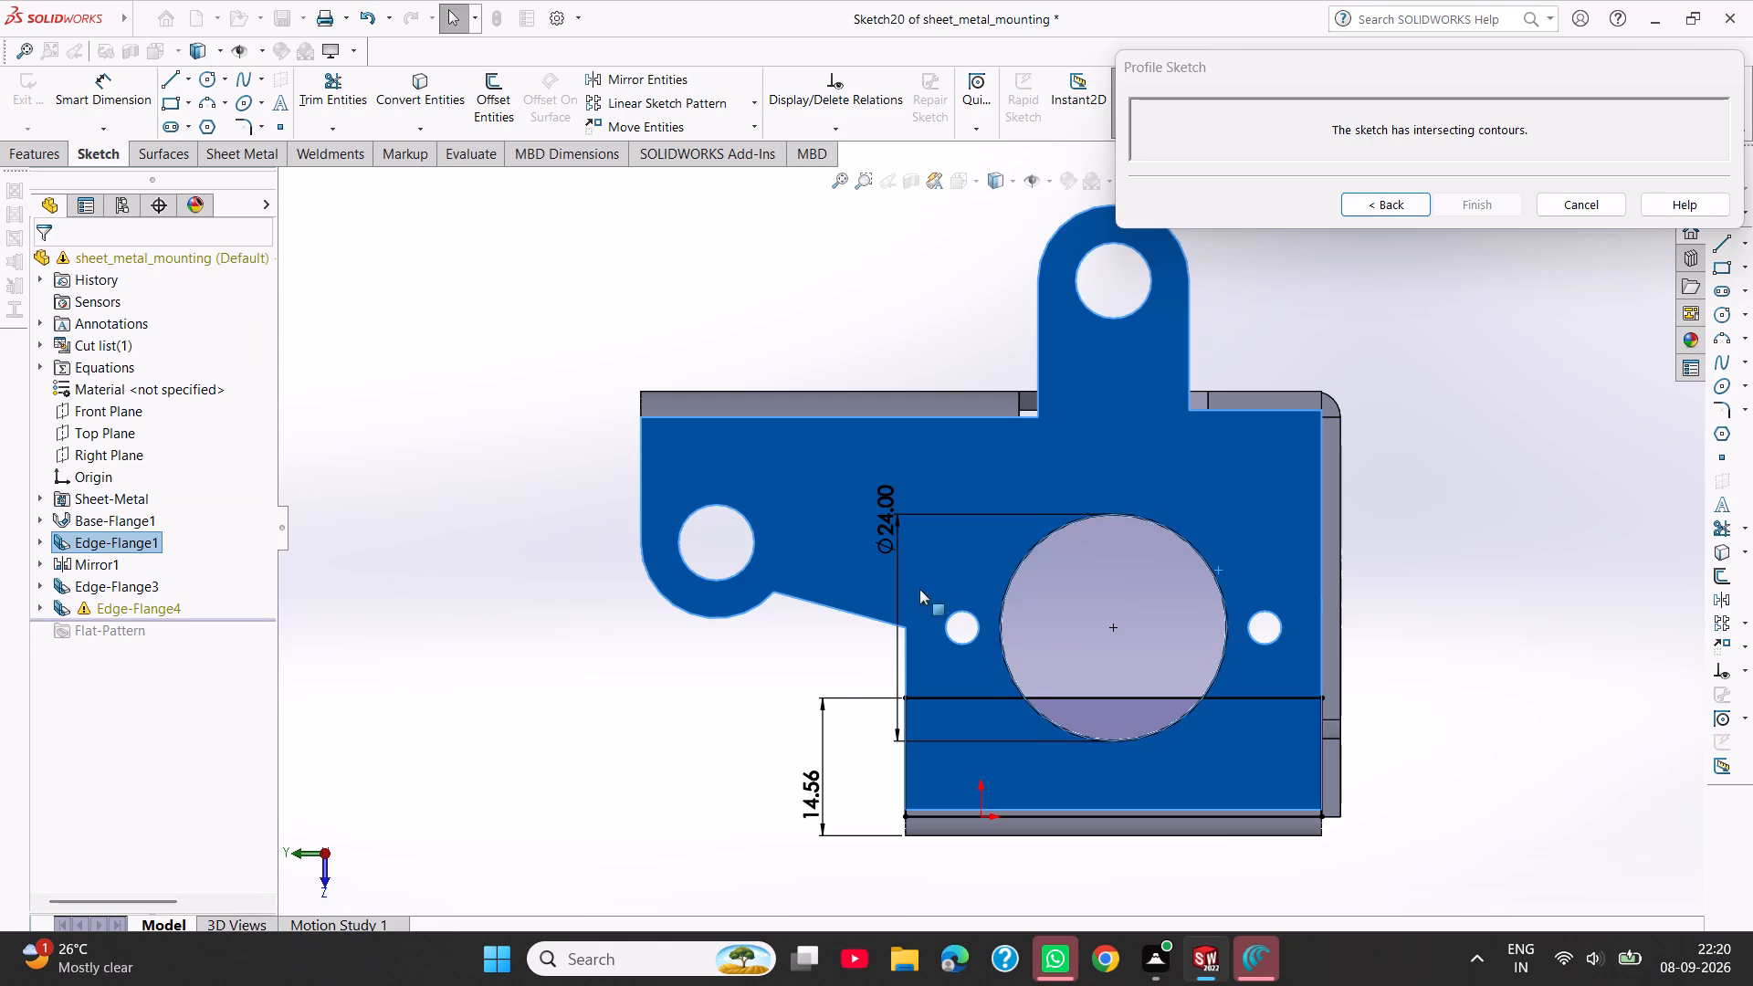
click(417, 520)
click(1077, 627)
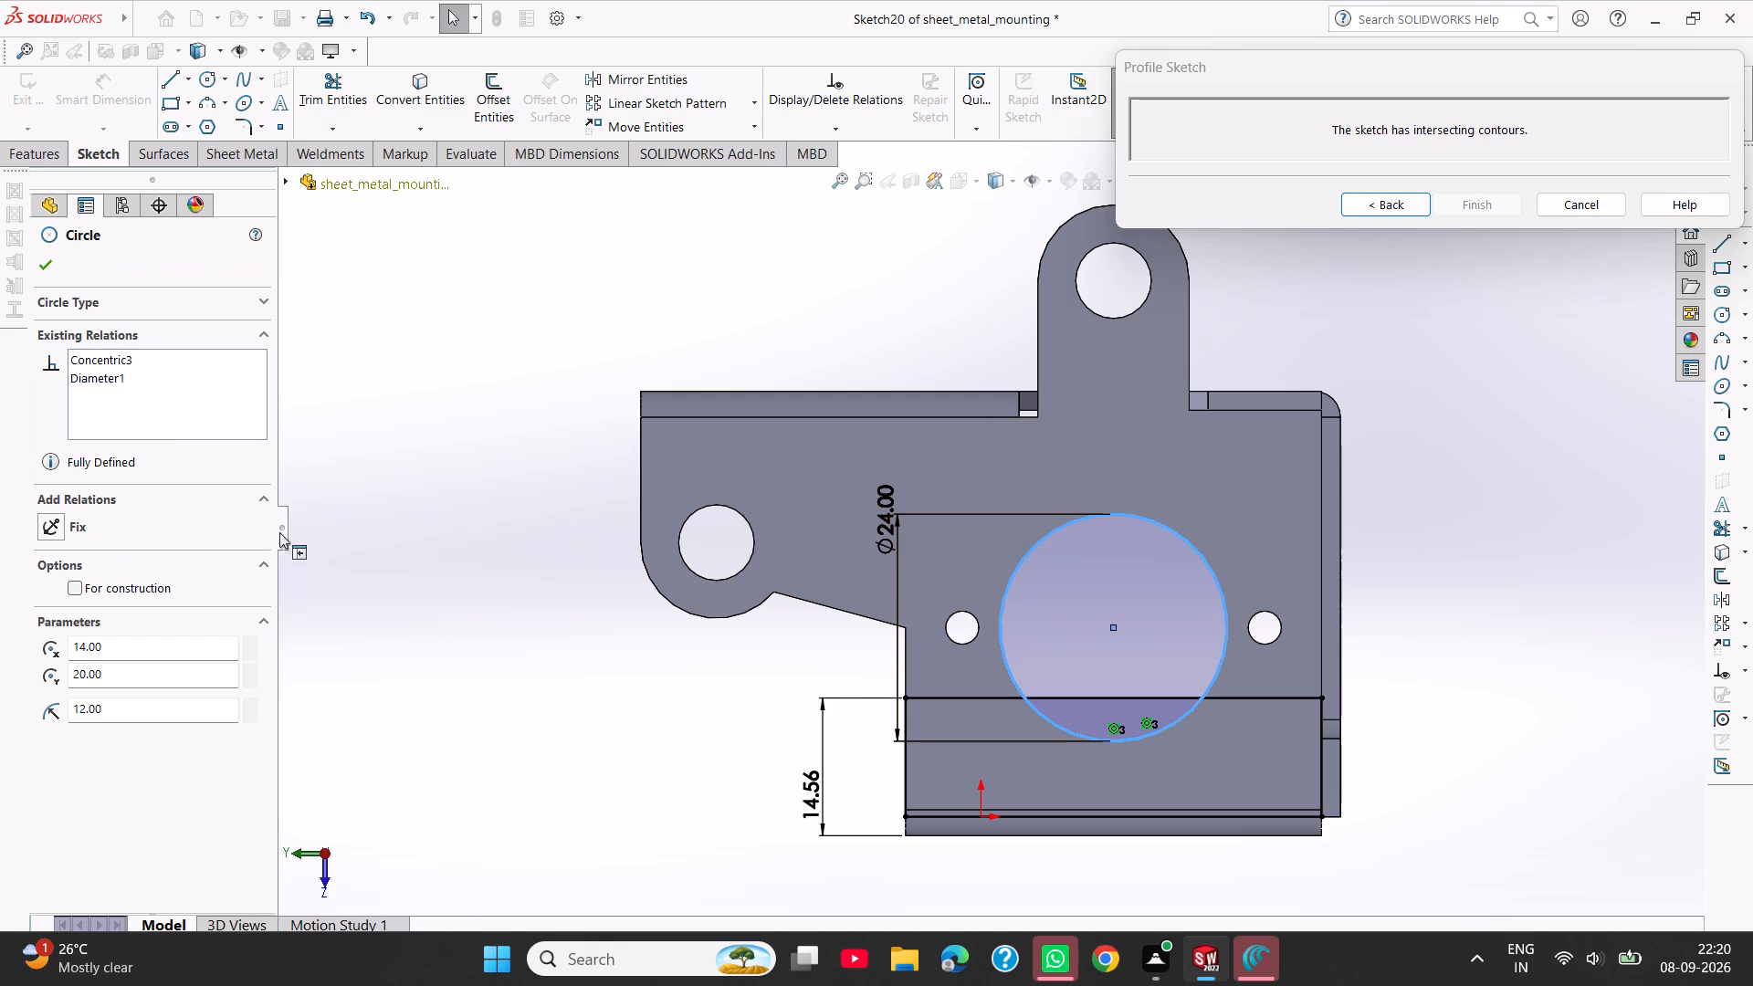
click(116, 359)
right_click(116, 359)
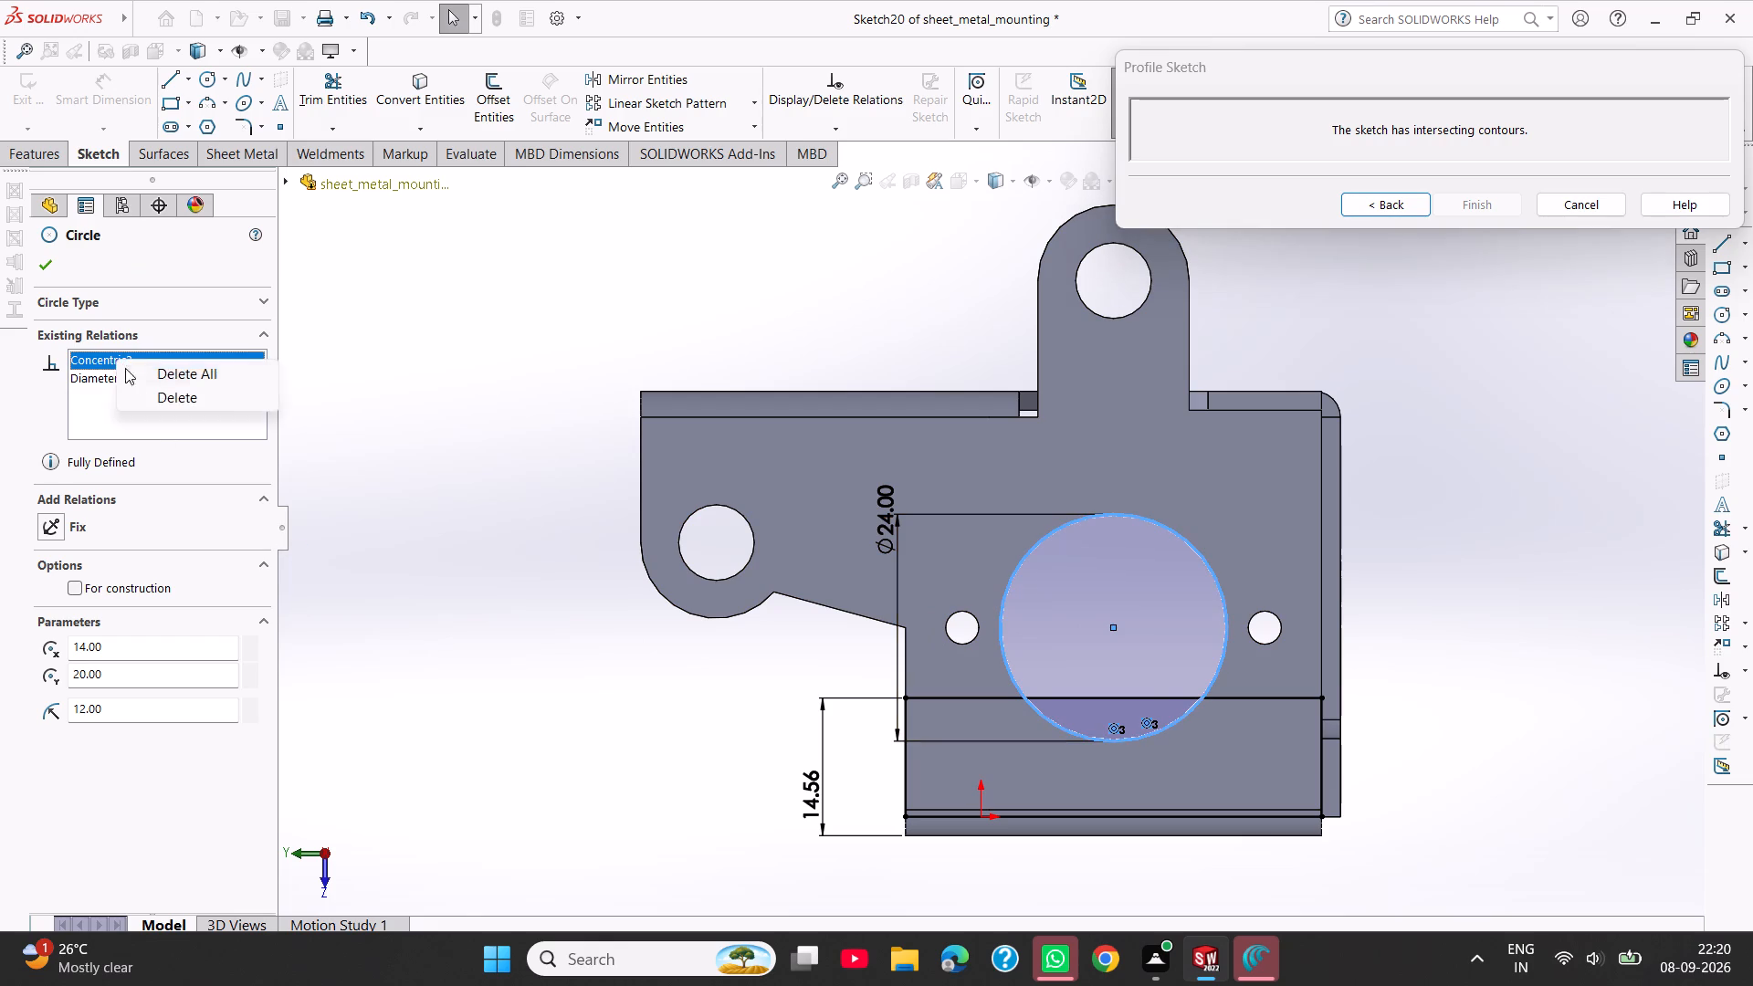
click(158, 392)
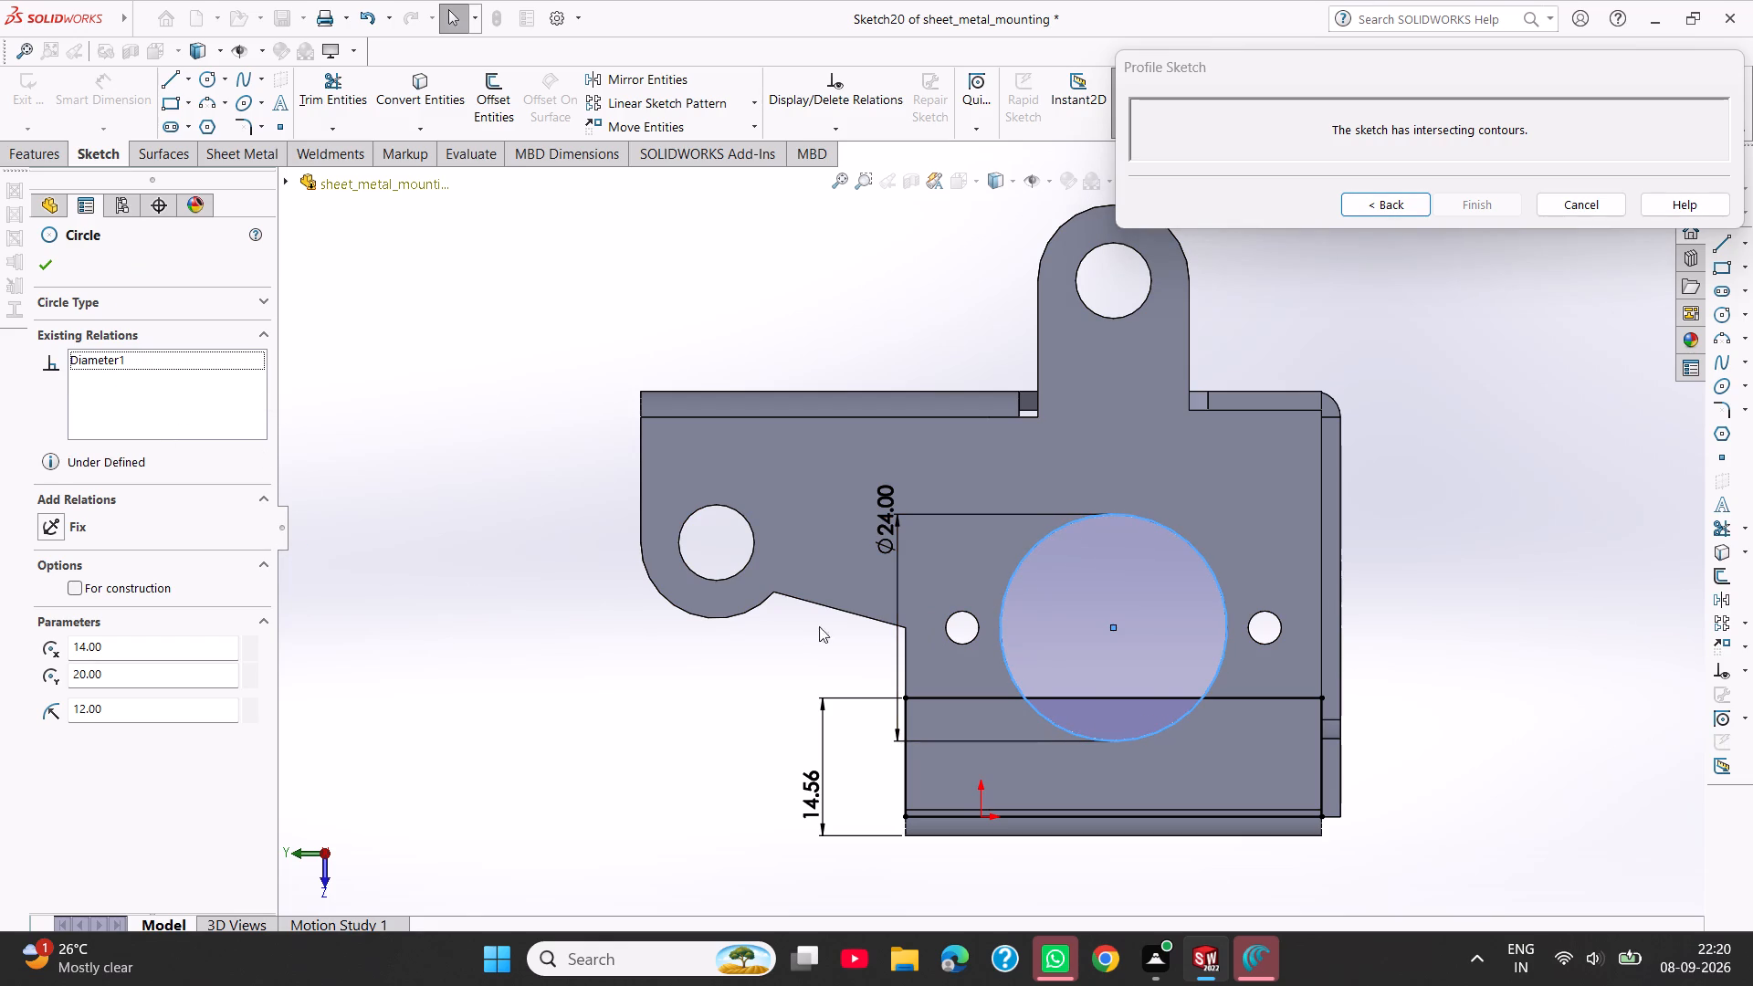
Dimension the horizontal distance from the circle's centre to the flange profile's vertical side line.
click(1111, 627)
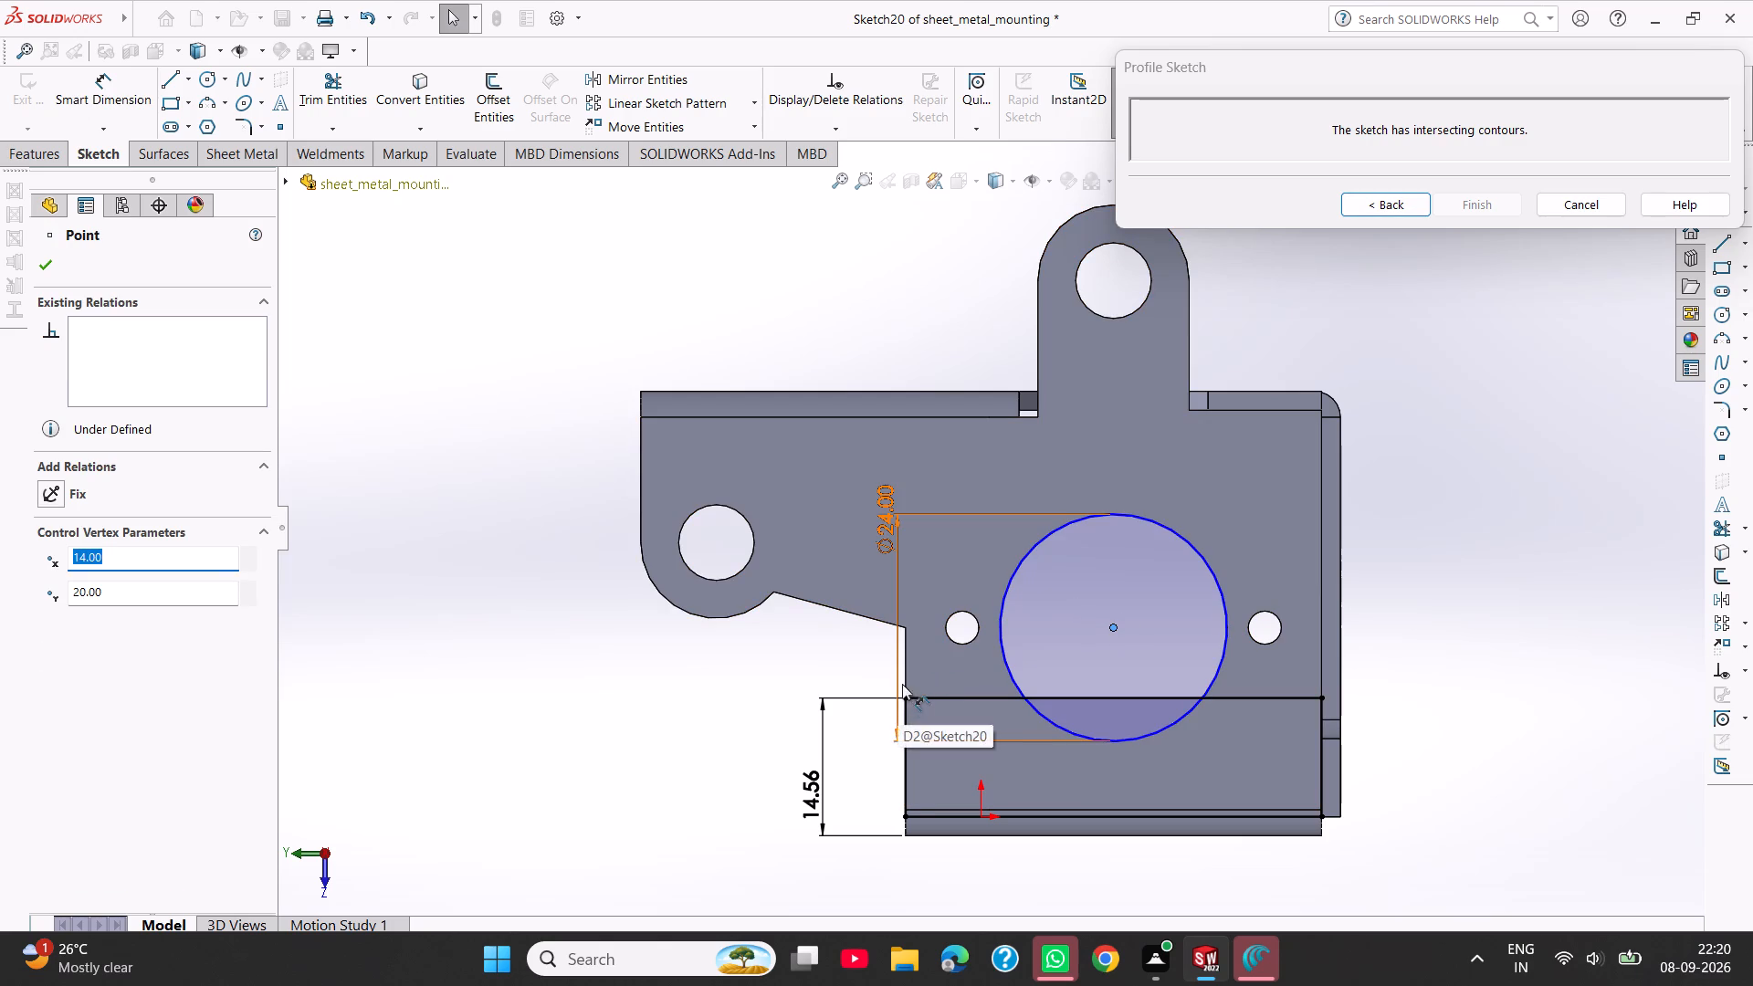
click(904, 751)
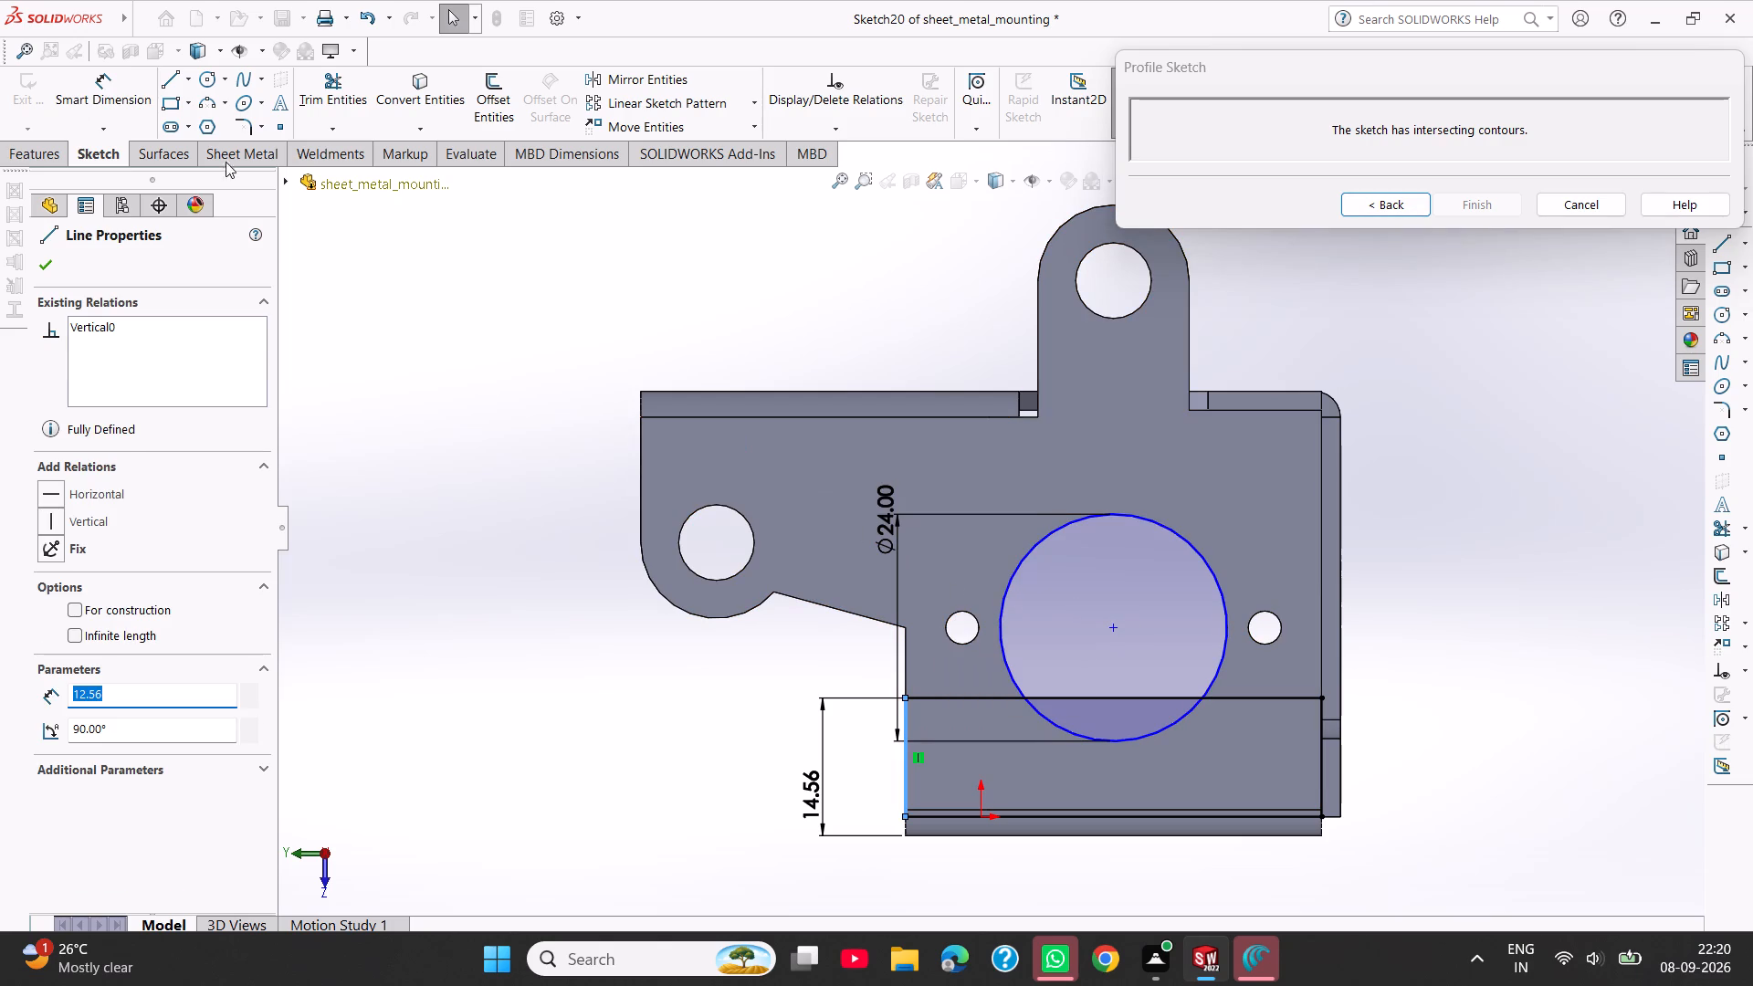
click(142, 80)
click(908, 787)
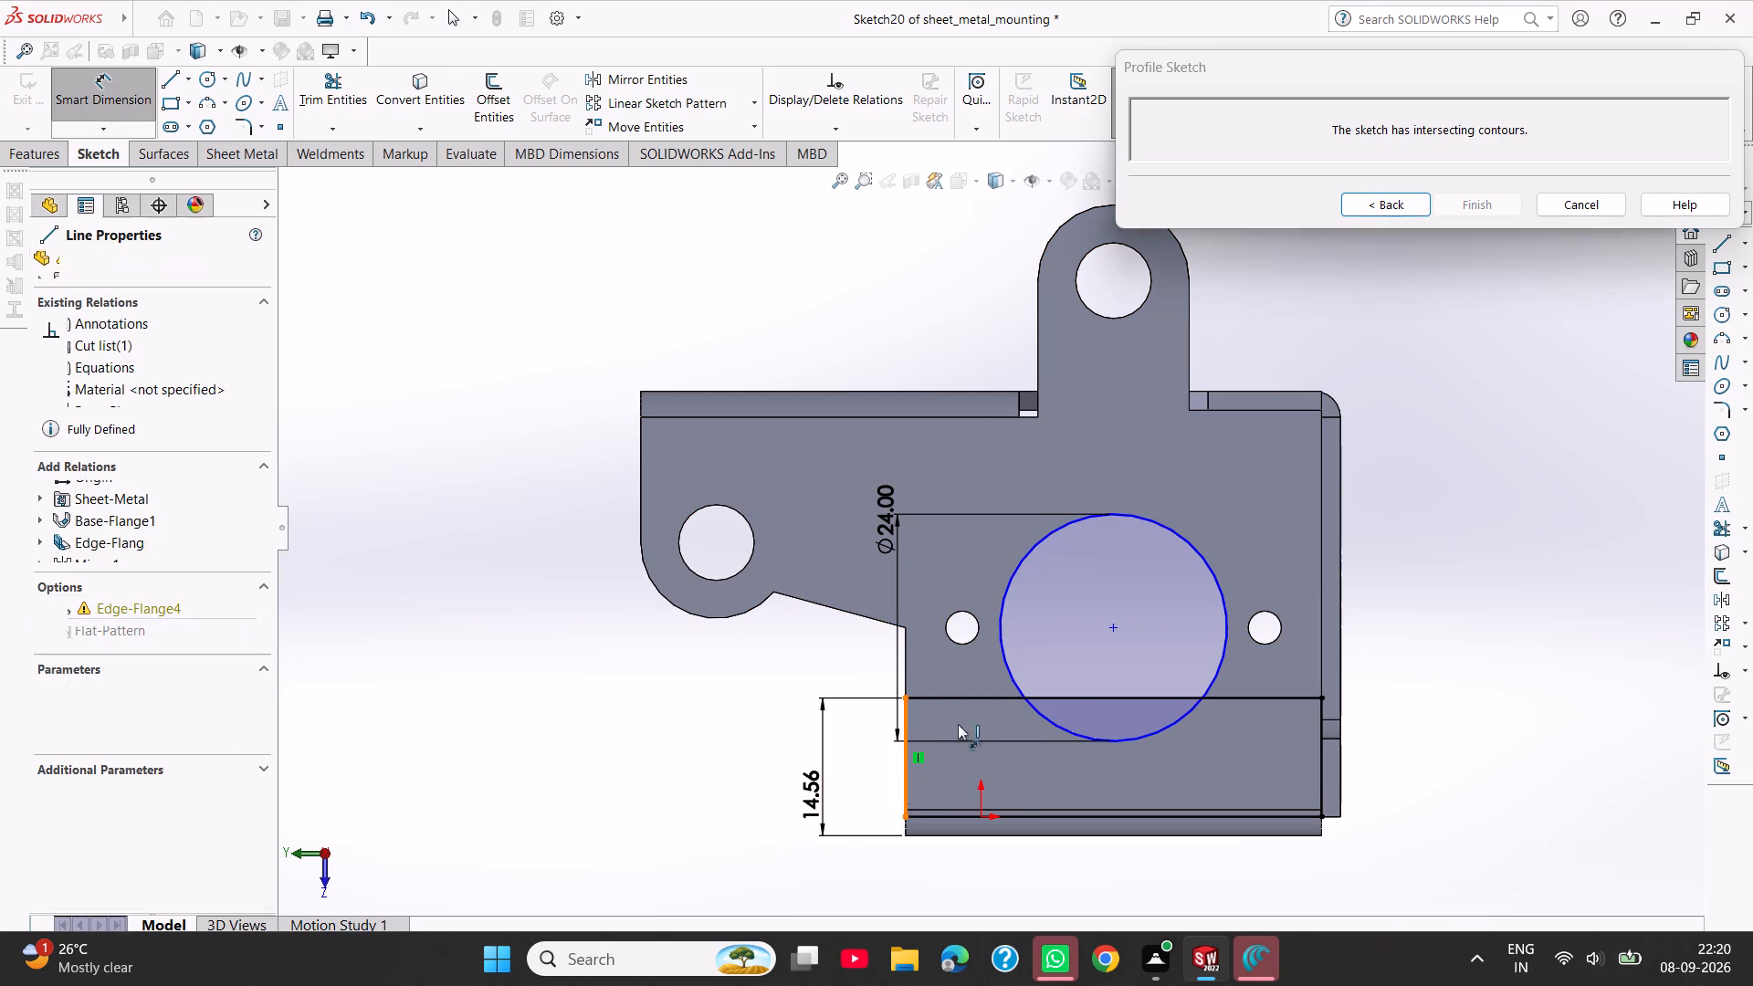
click(1111, 626)
click(1033, 452)
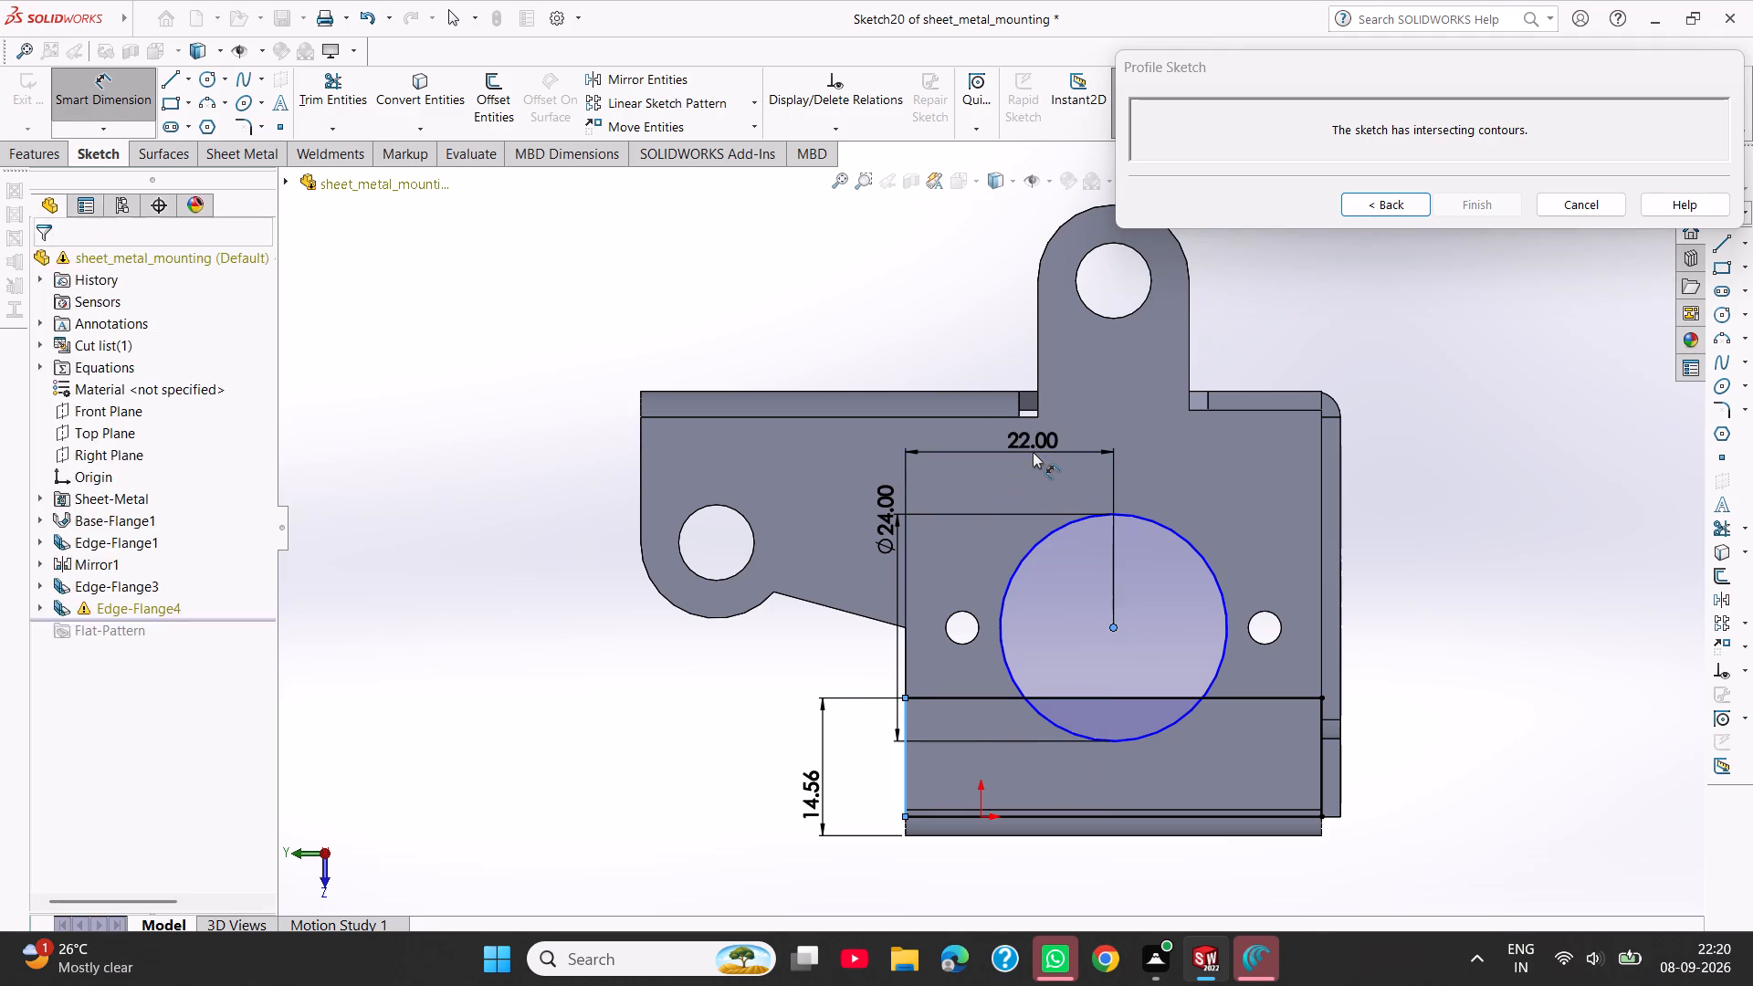
click(947, 428)
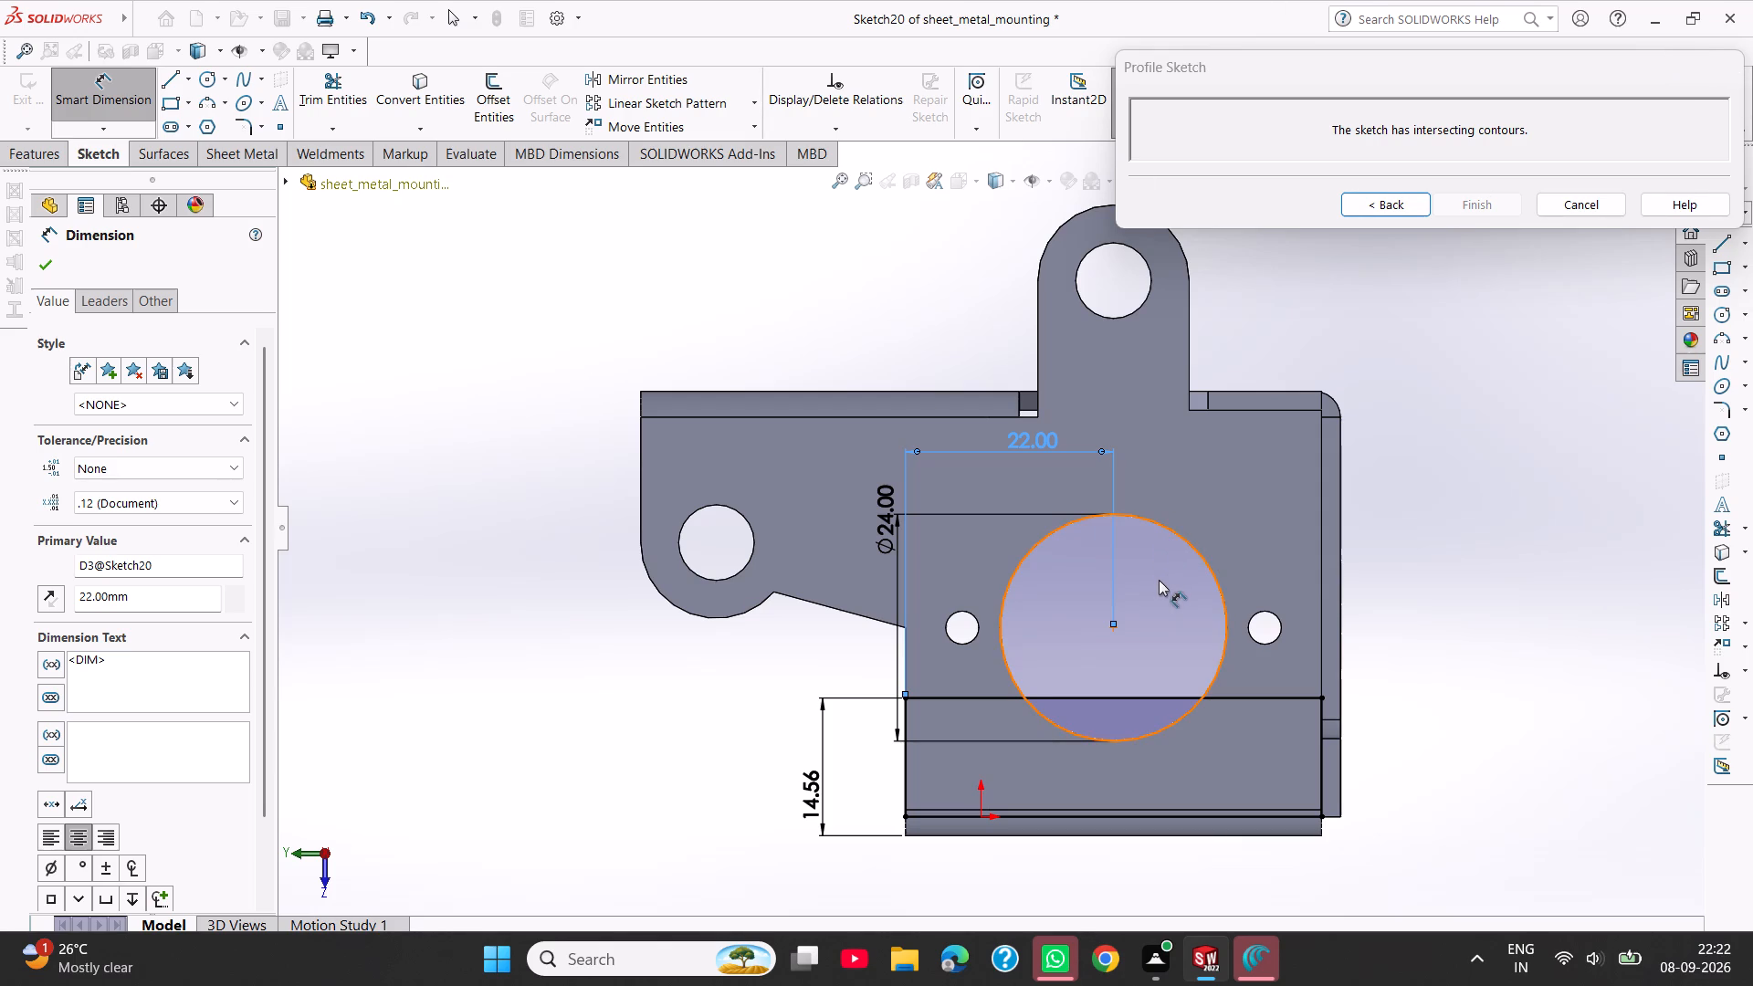
Dimension the circle's centre 4 mm from the flange profile's long outer line.
click(1238, 698)
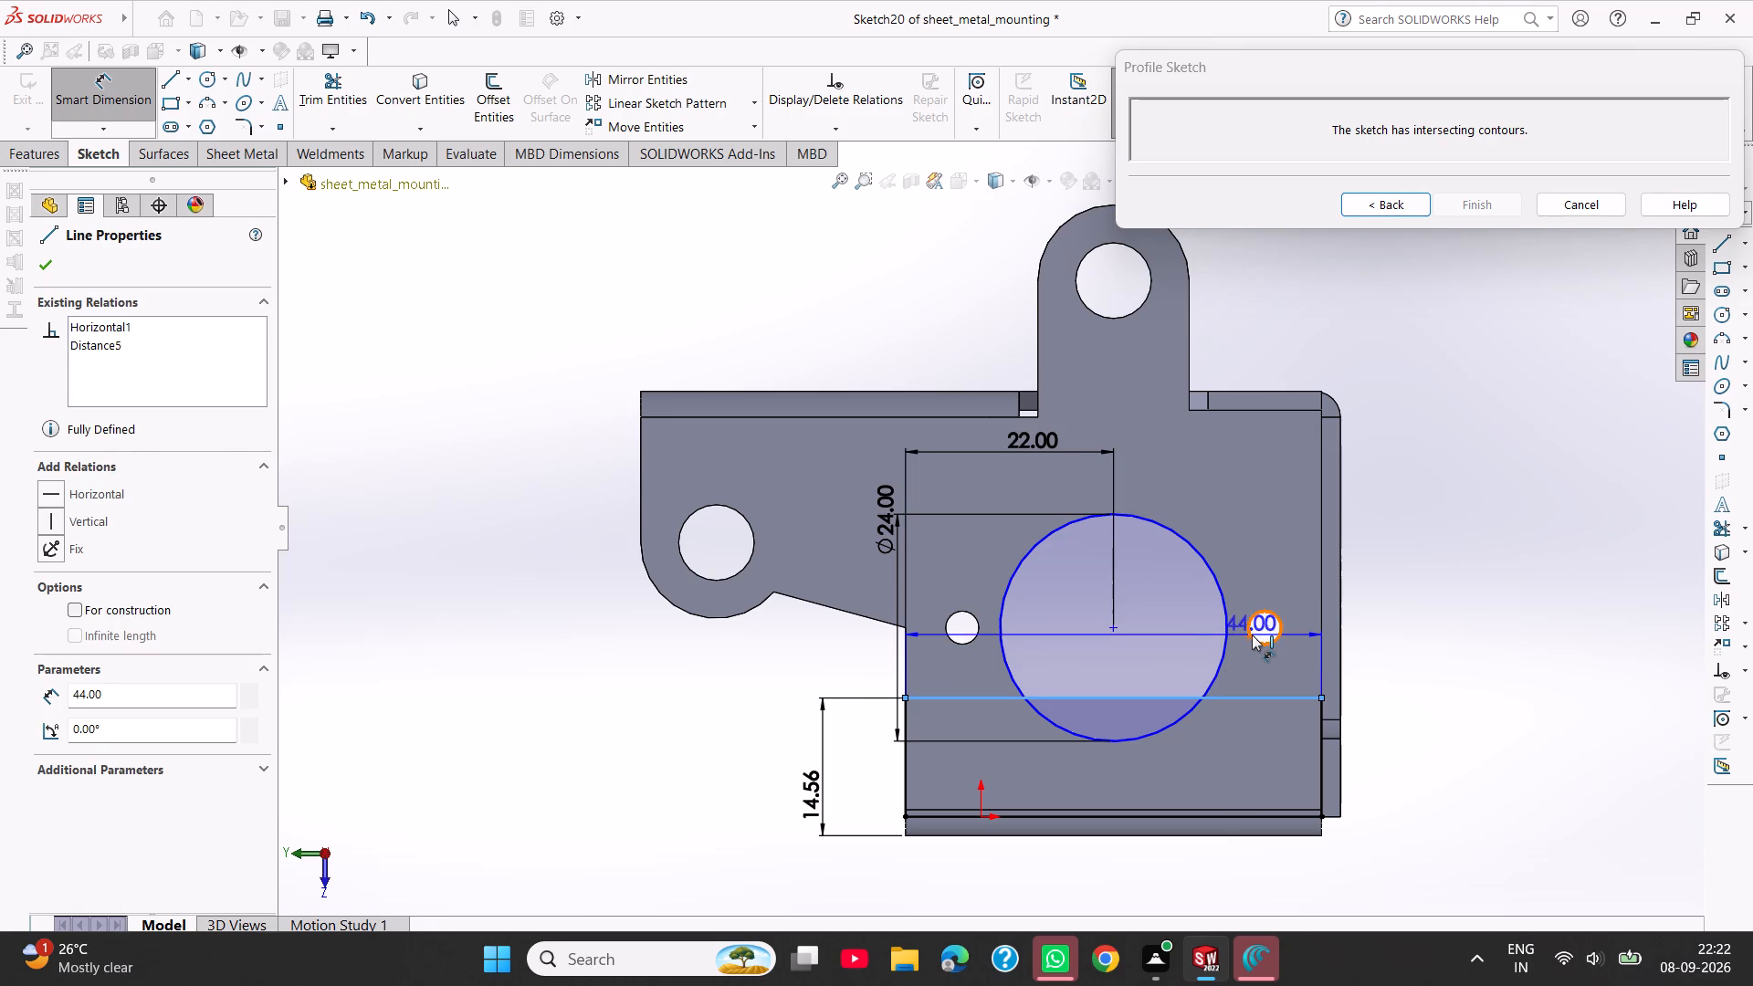
key(Escape)
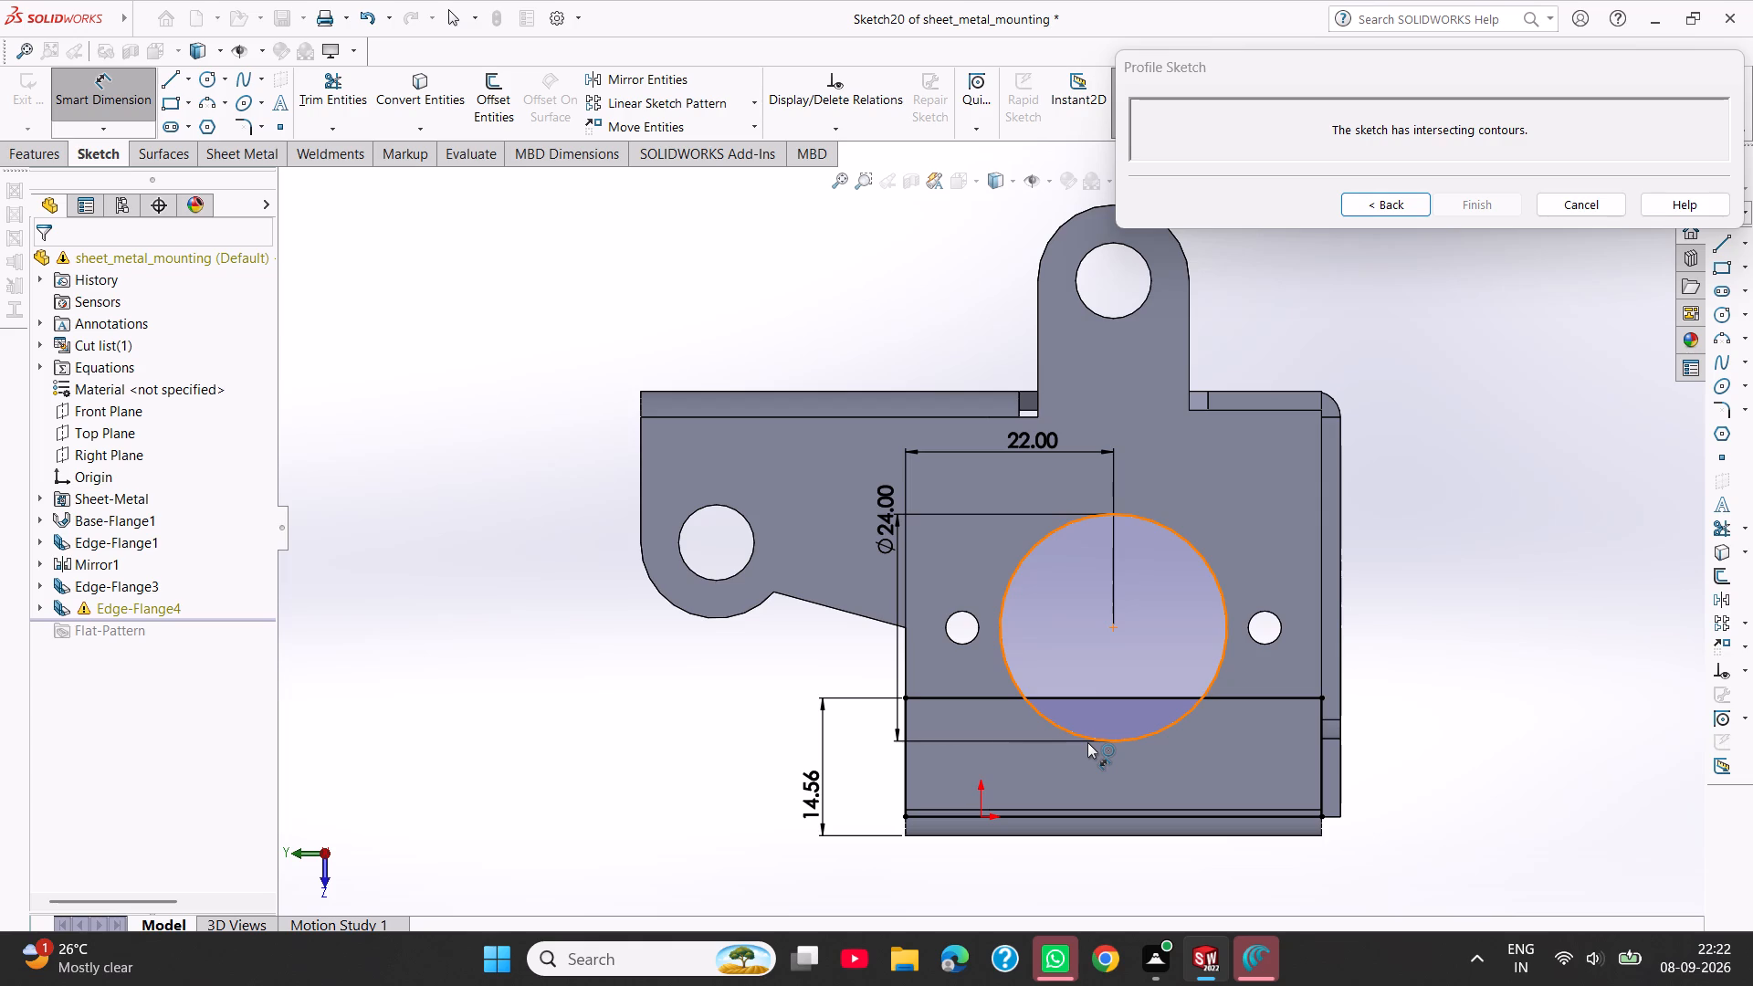
click(1124, 697)
click(1111, 624)
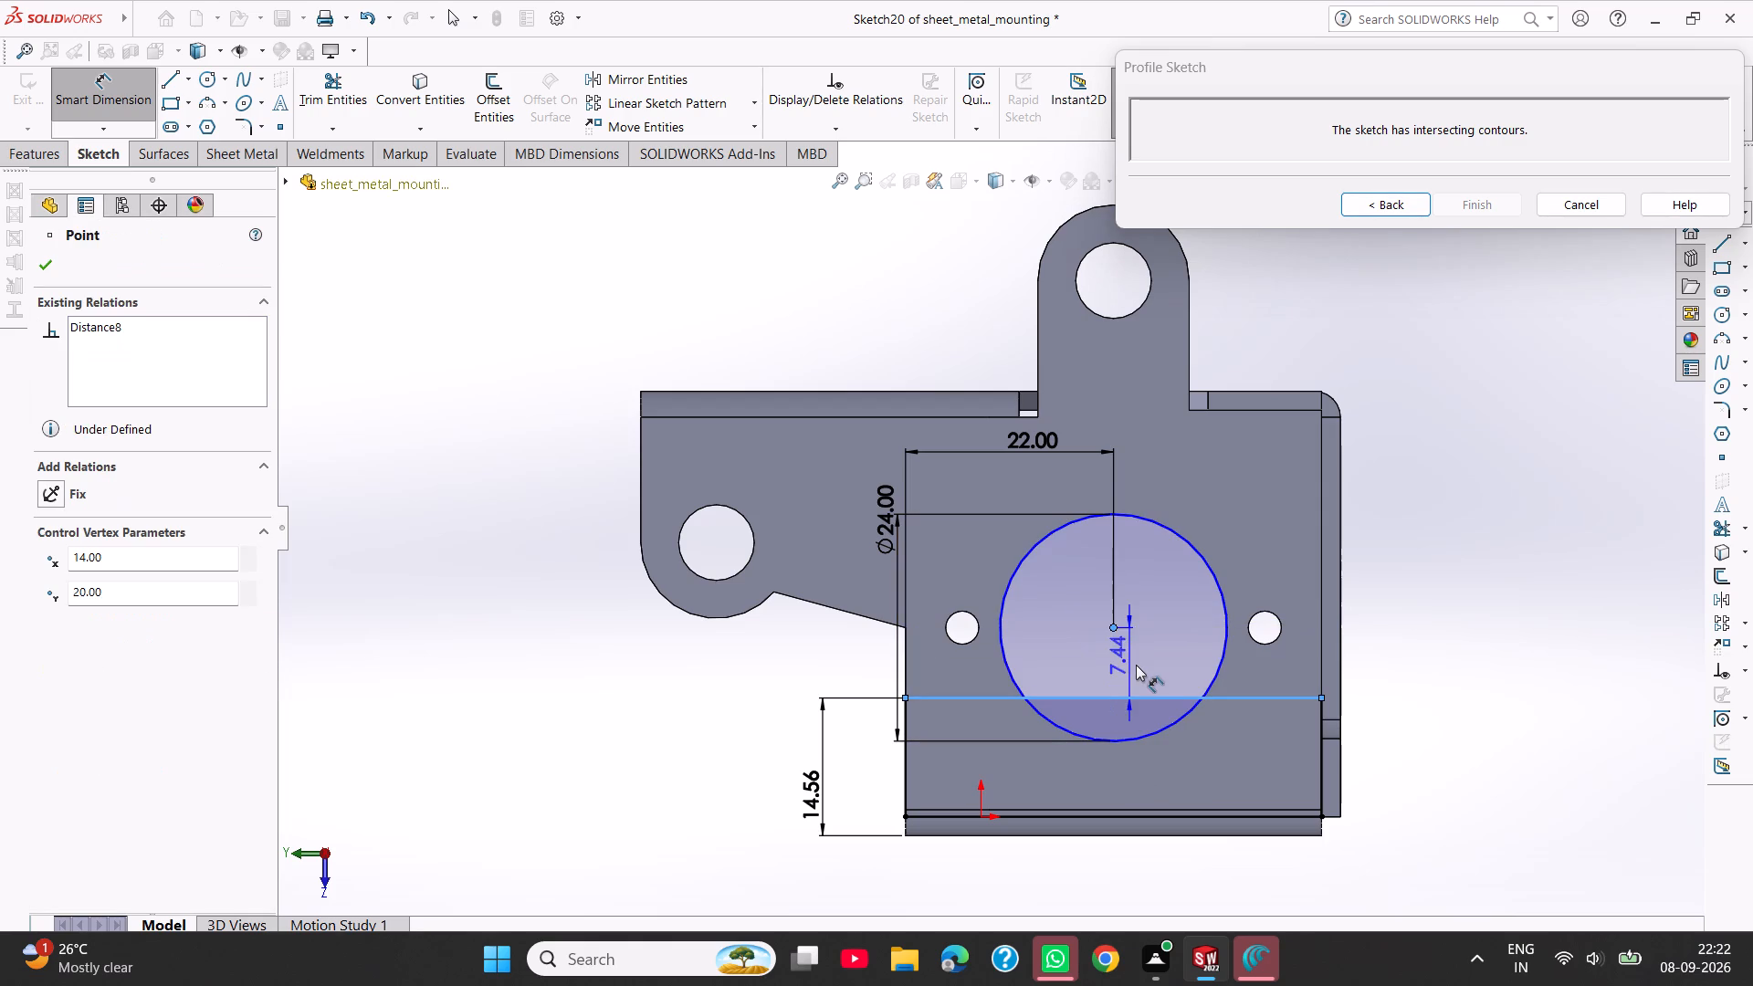
click(1136, 665)
key(4)
key(Return)
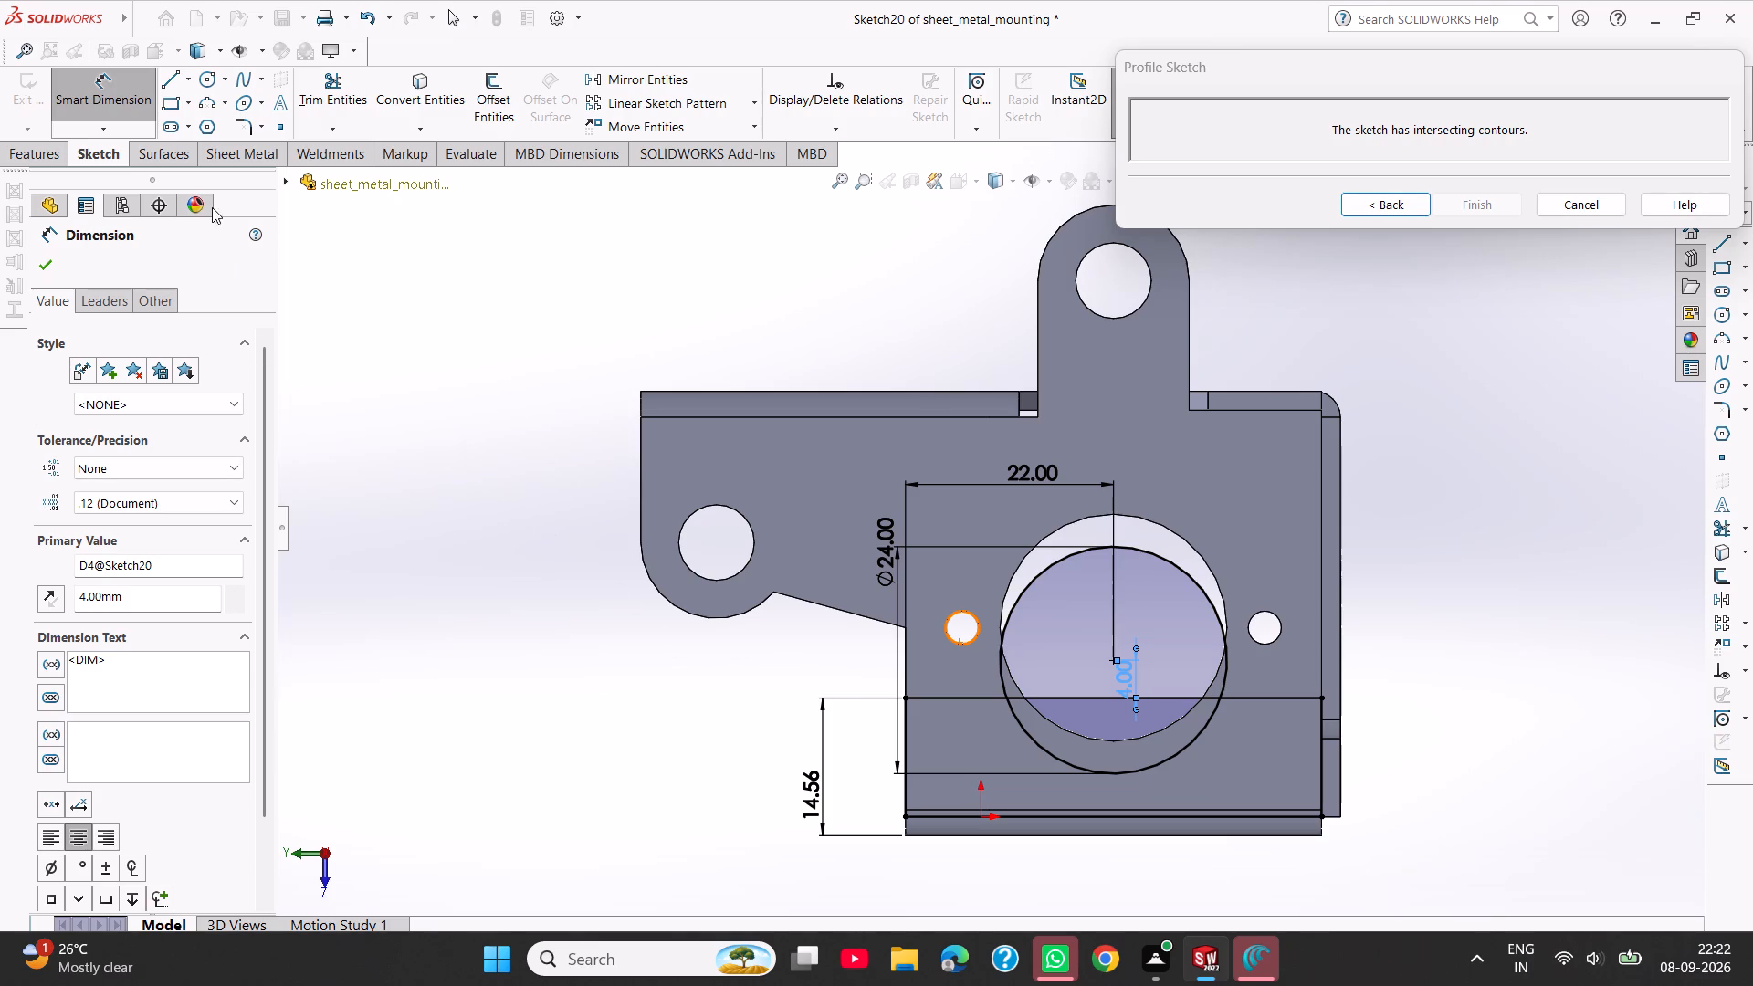
Trim the circle's arc outside the flange profile and the outer line segment inside the circle, leaving one closed profile with an arc notch.
click(303, 83)
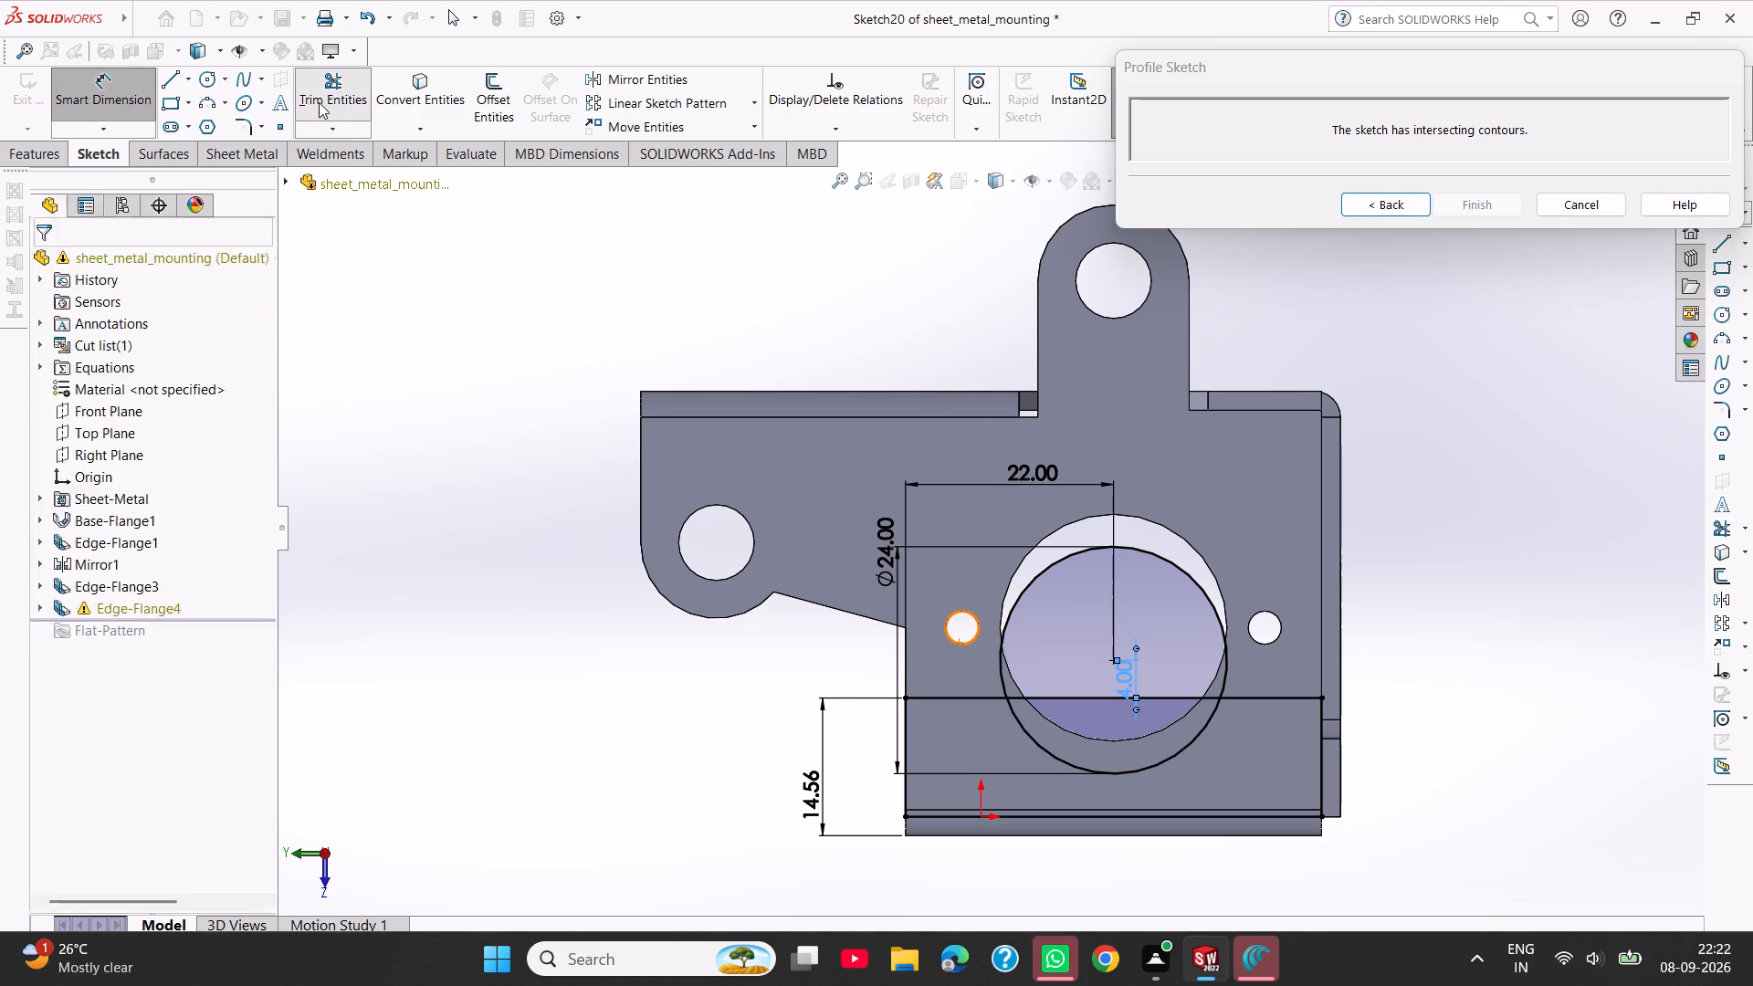
click(1026, 582)
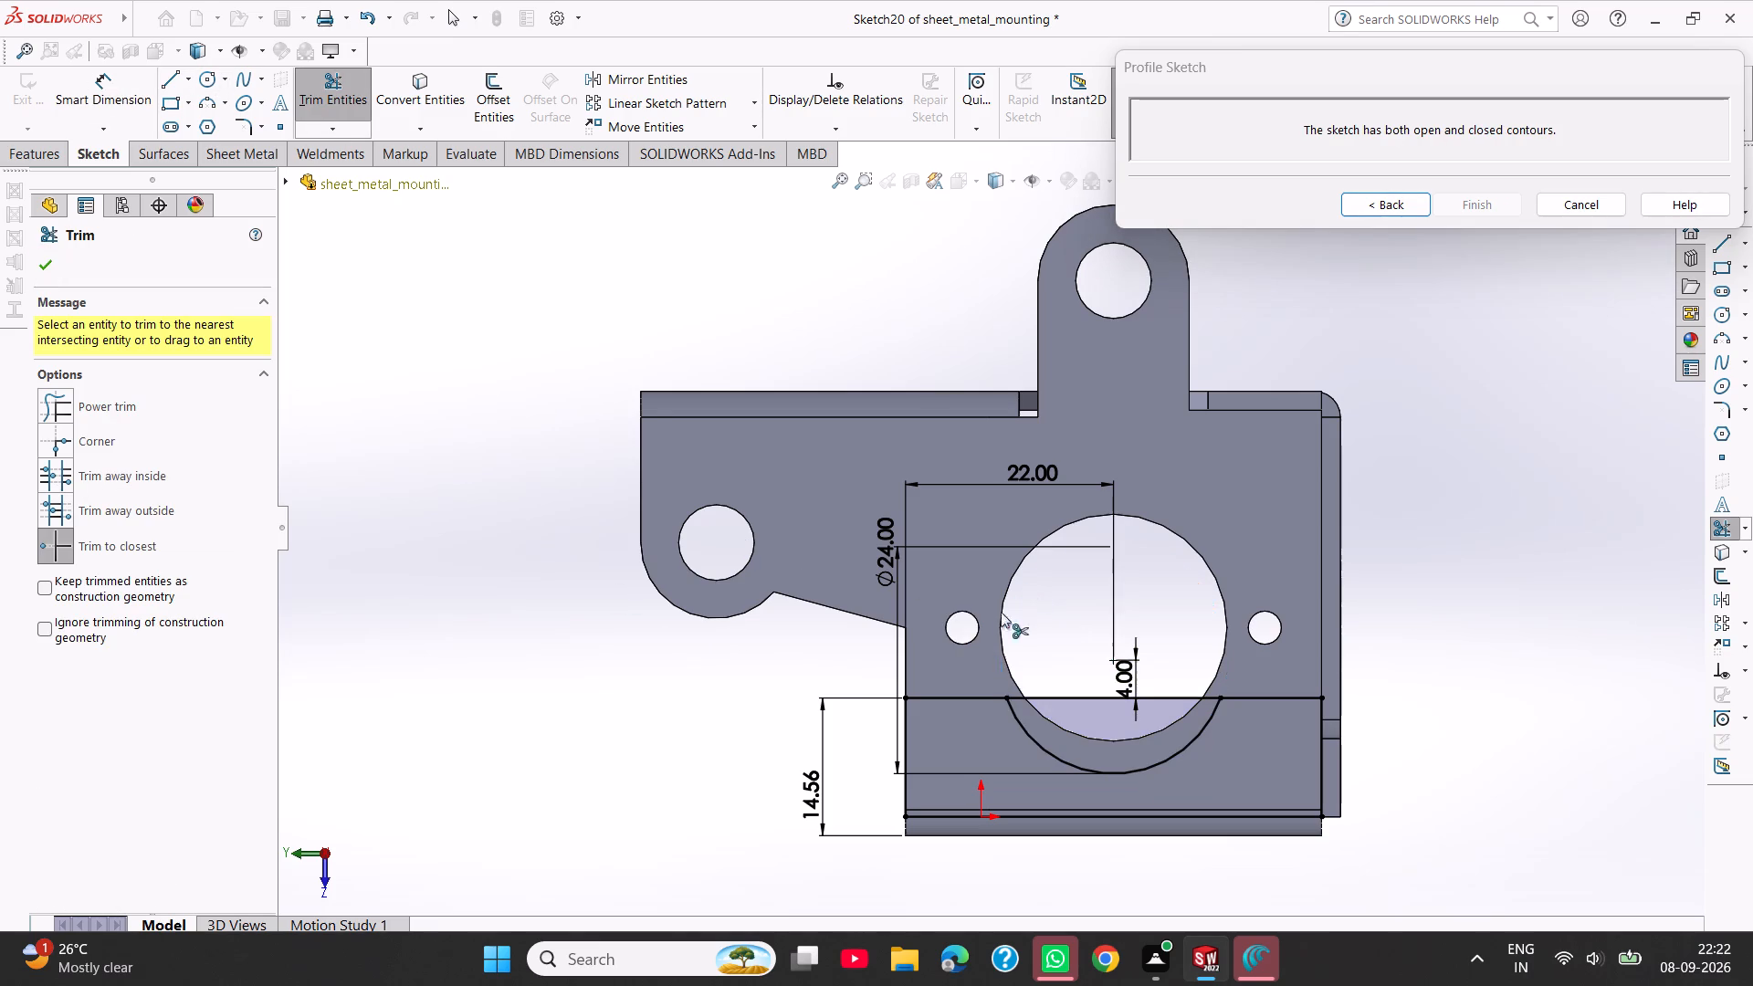
click(1047, 698)
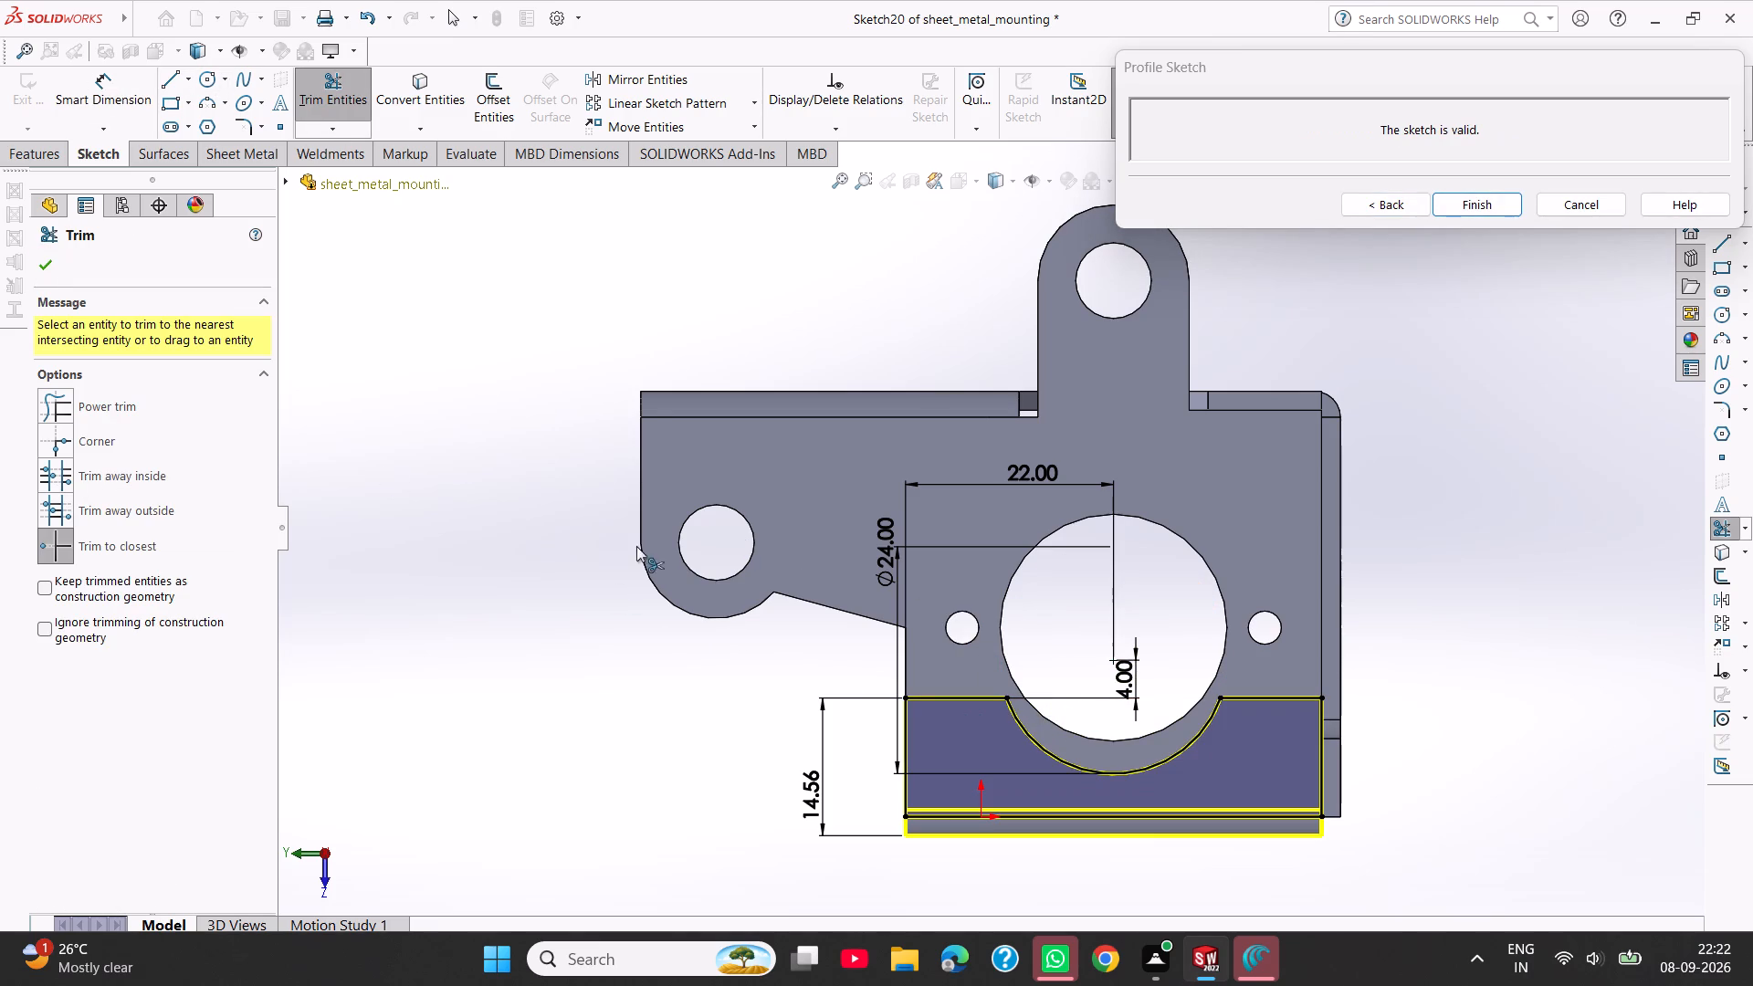
click(46, 253)
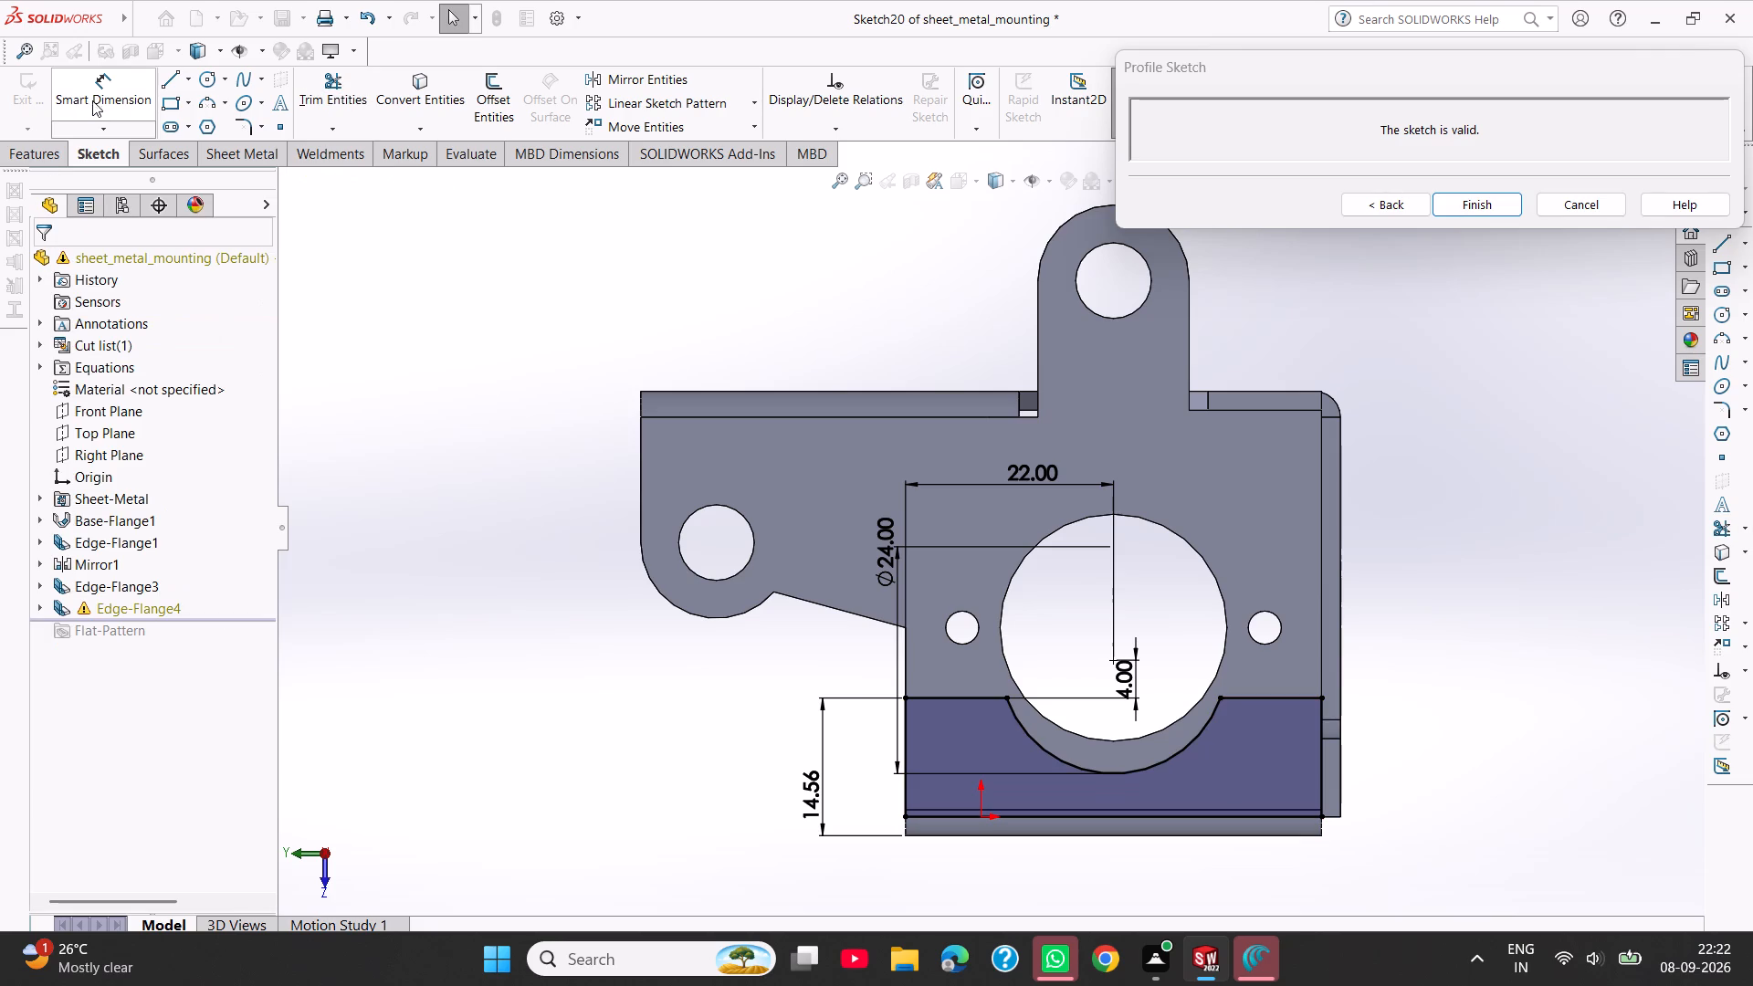
Finish the profile sketch to create the edge flange with the arc notch.
click(1454, 198)
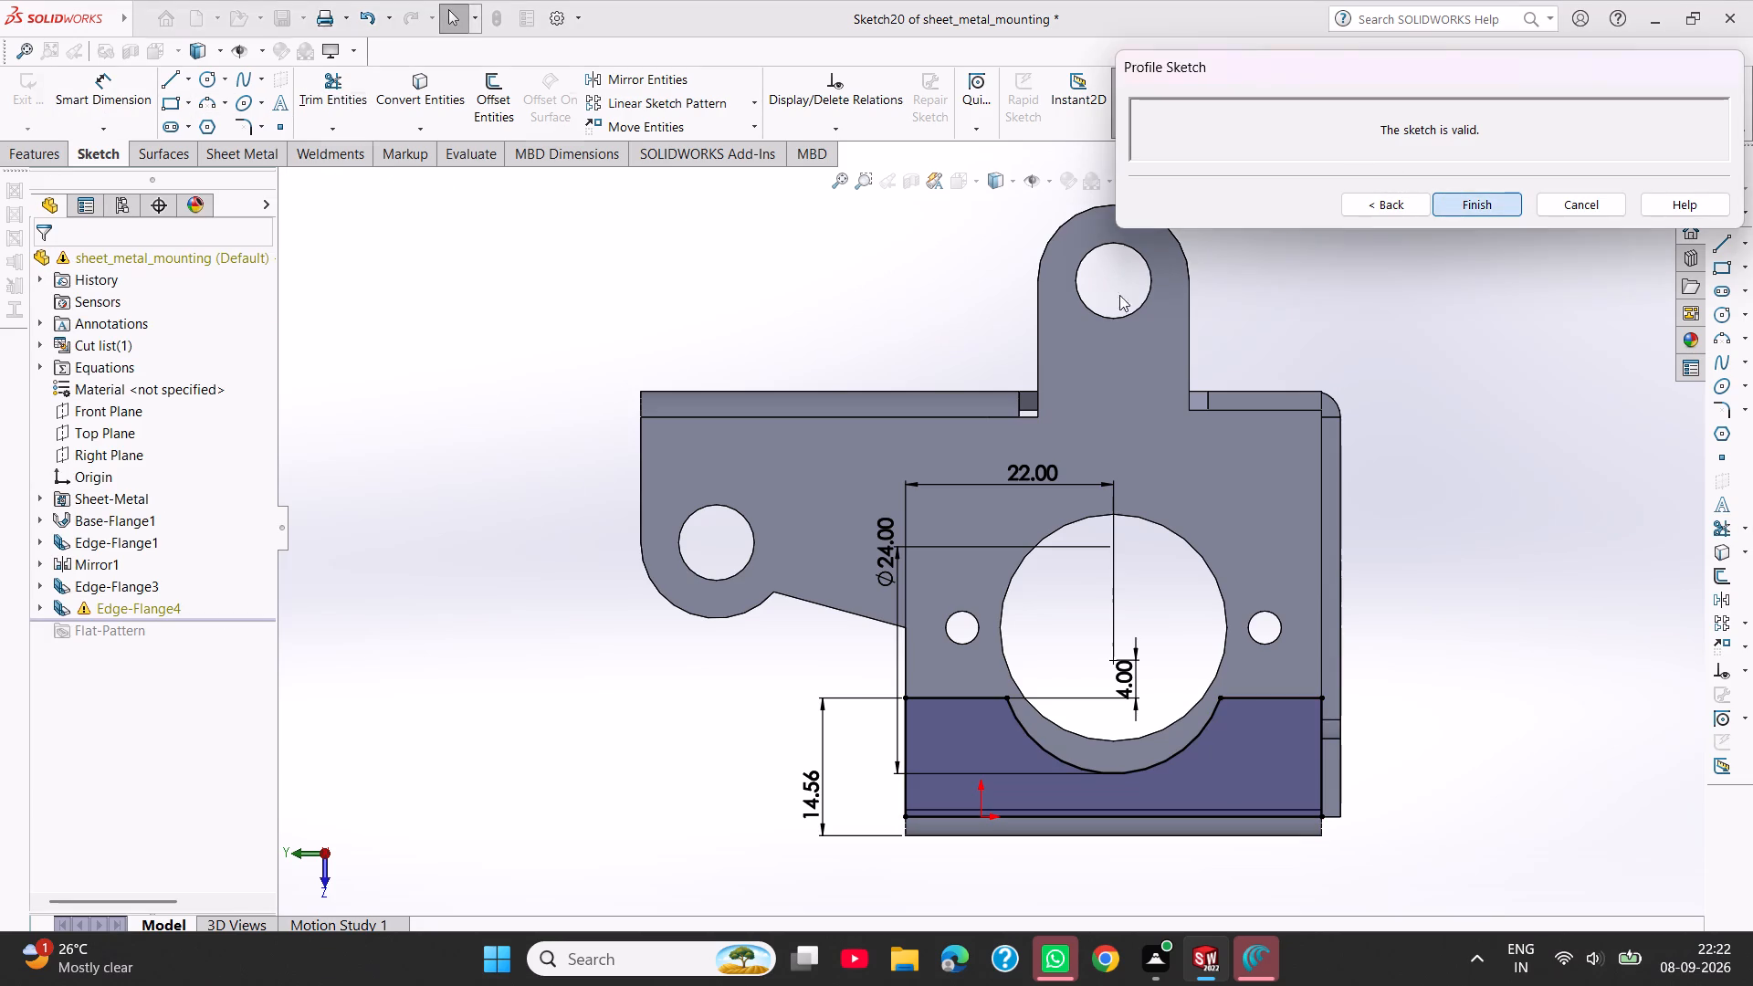
click(646, 140)
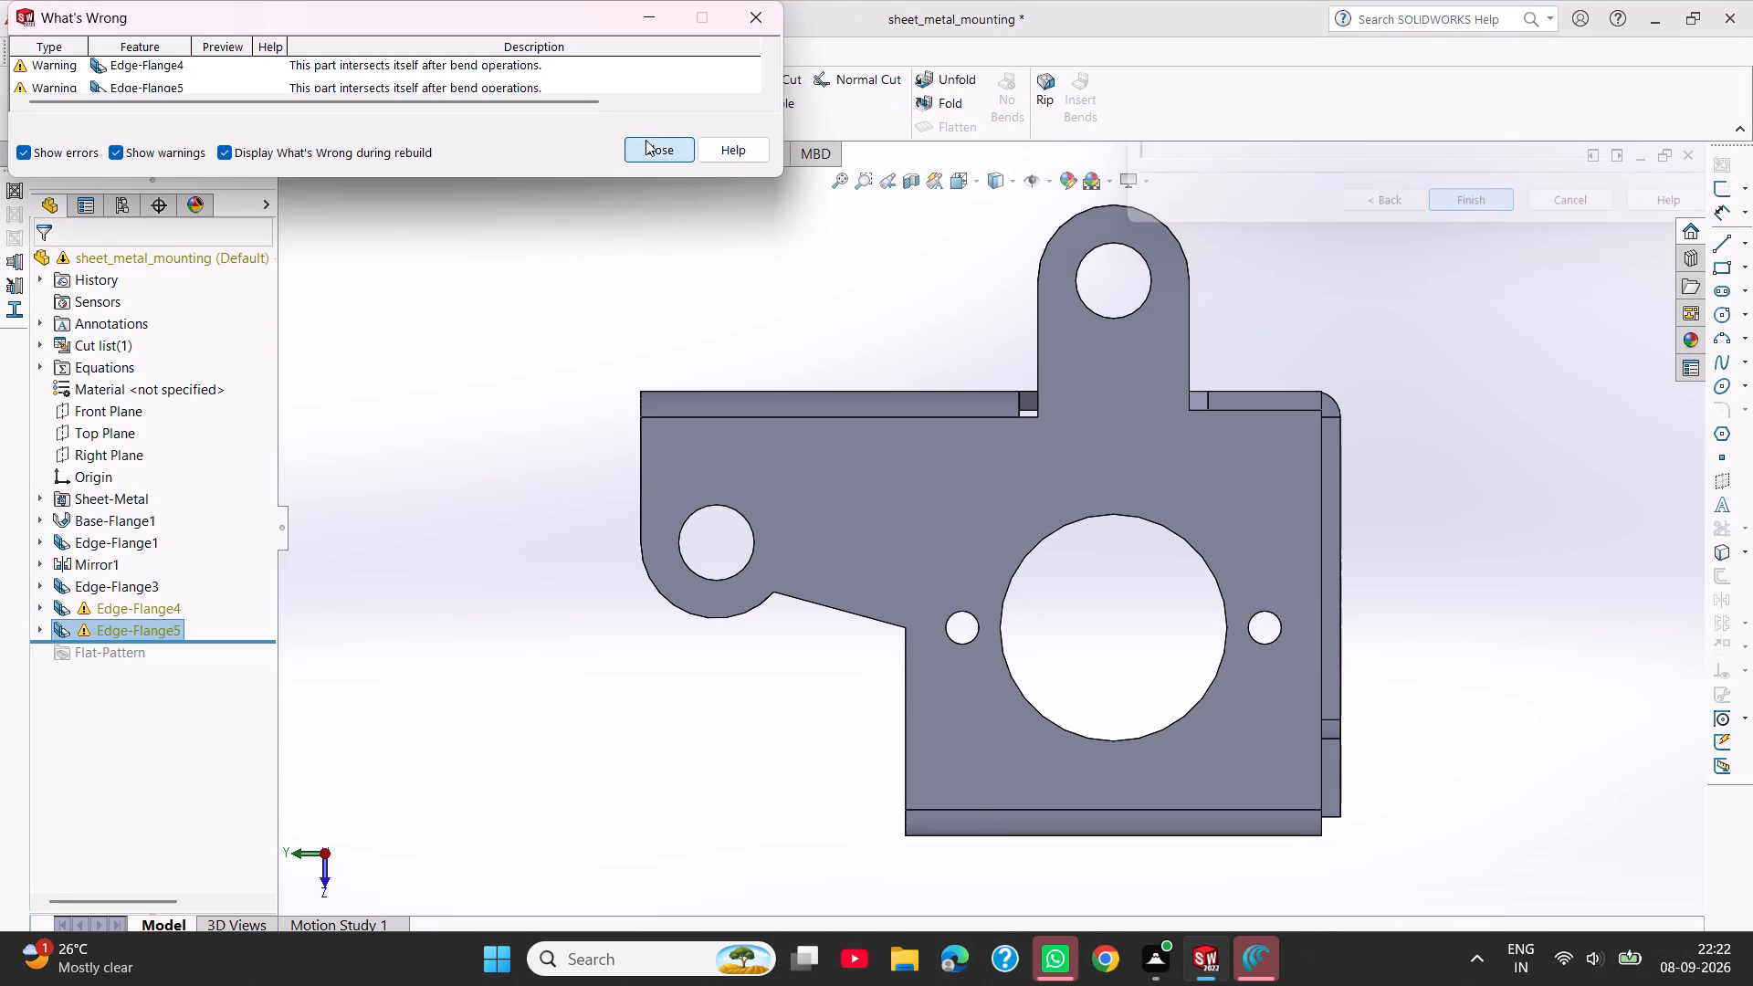
Mirror the arc-notched edge flange together with the two-hole edge flange about the Right Plane.
middle_drag(497, 438, 668, 351)
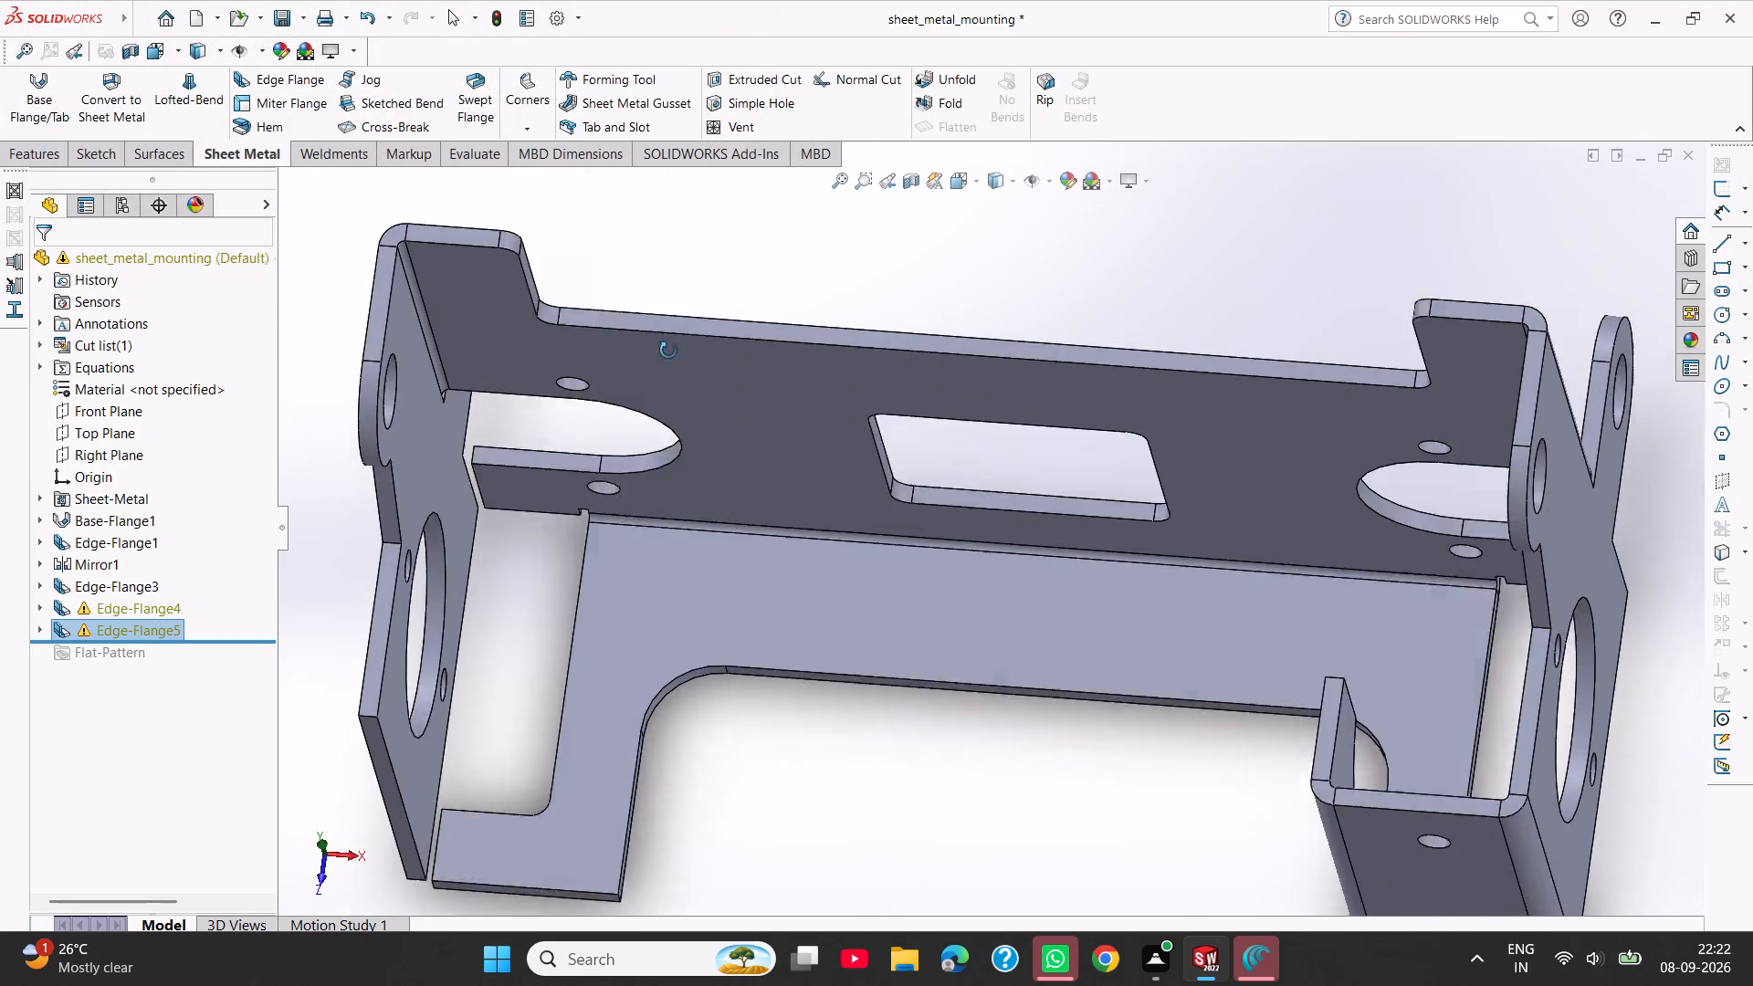
middle_drag(668, 351, 666, 291)
middle_drag(777, 647, 803, 327)
scroll(879, 435, up, 4)
middle_drag(940, 416, 959, 314)
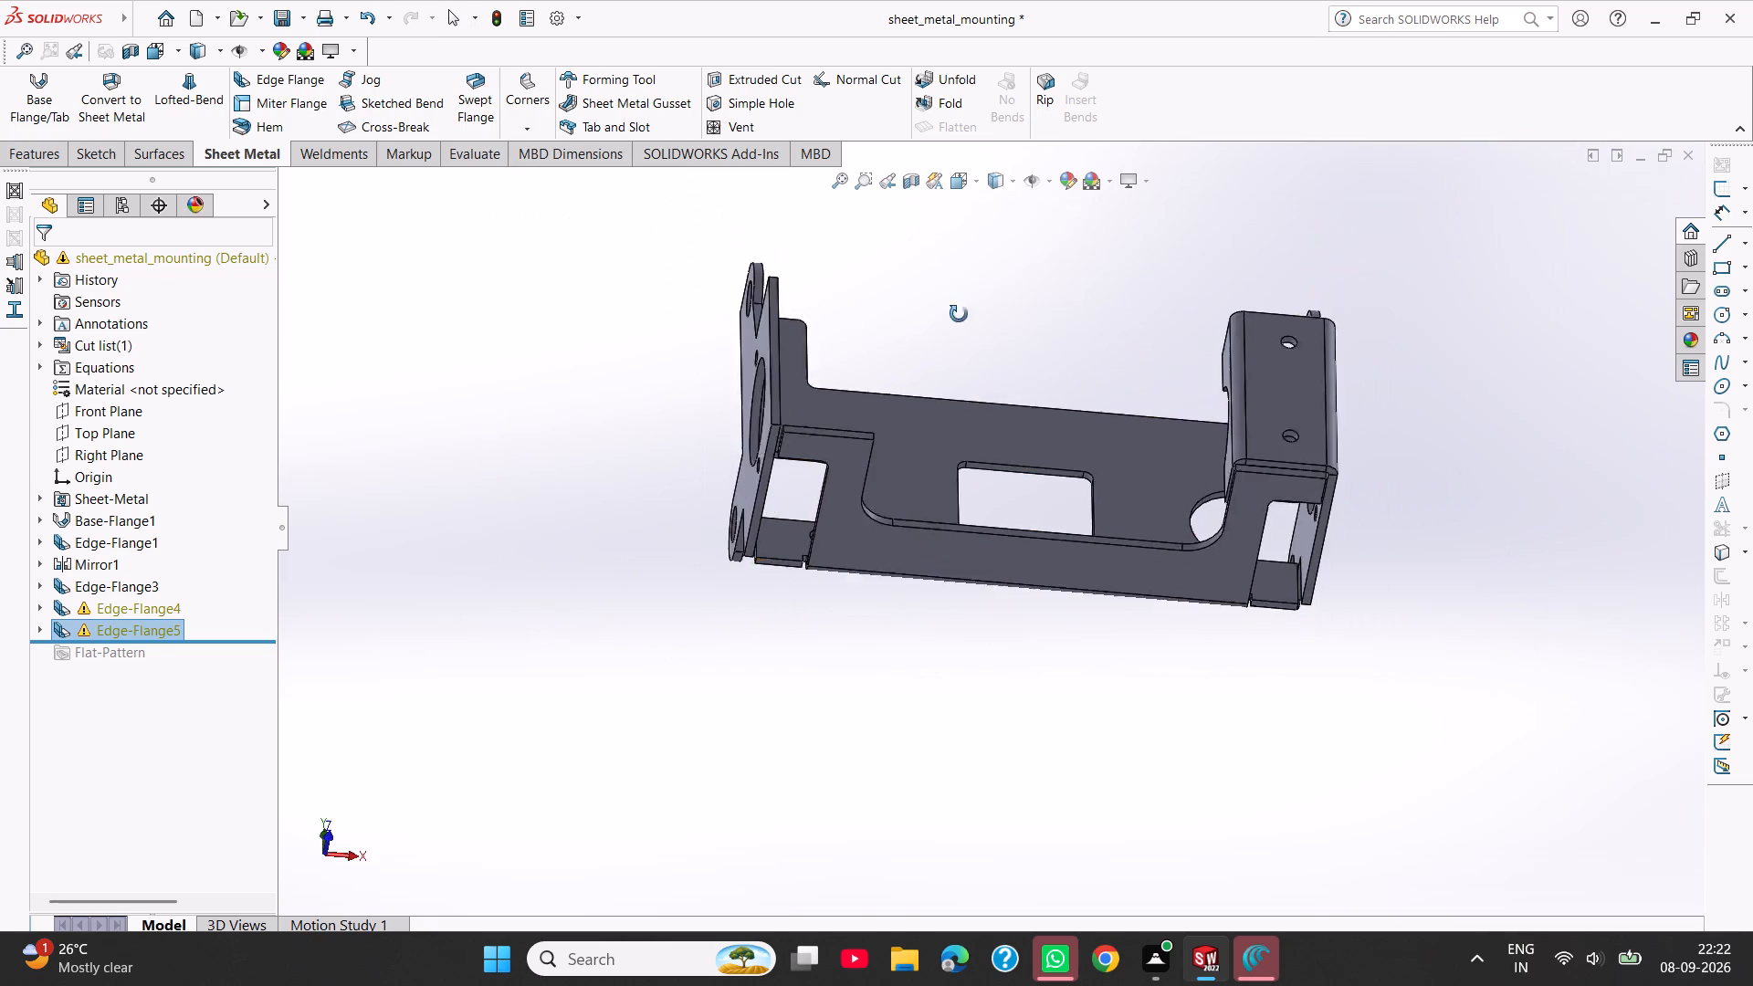
middle_drag(959, 314, 888, 326)
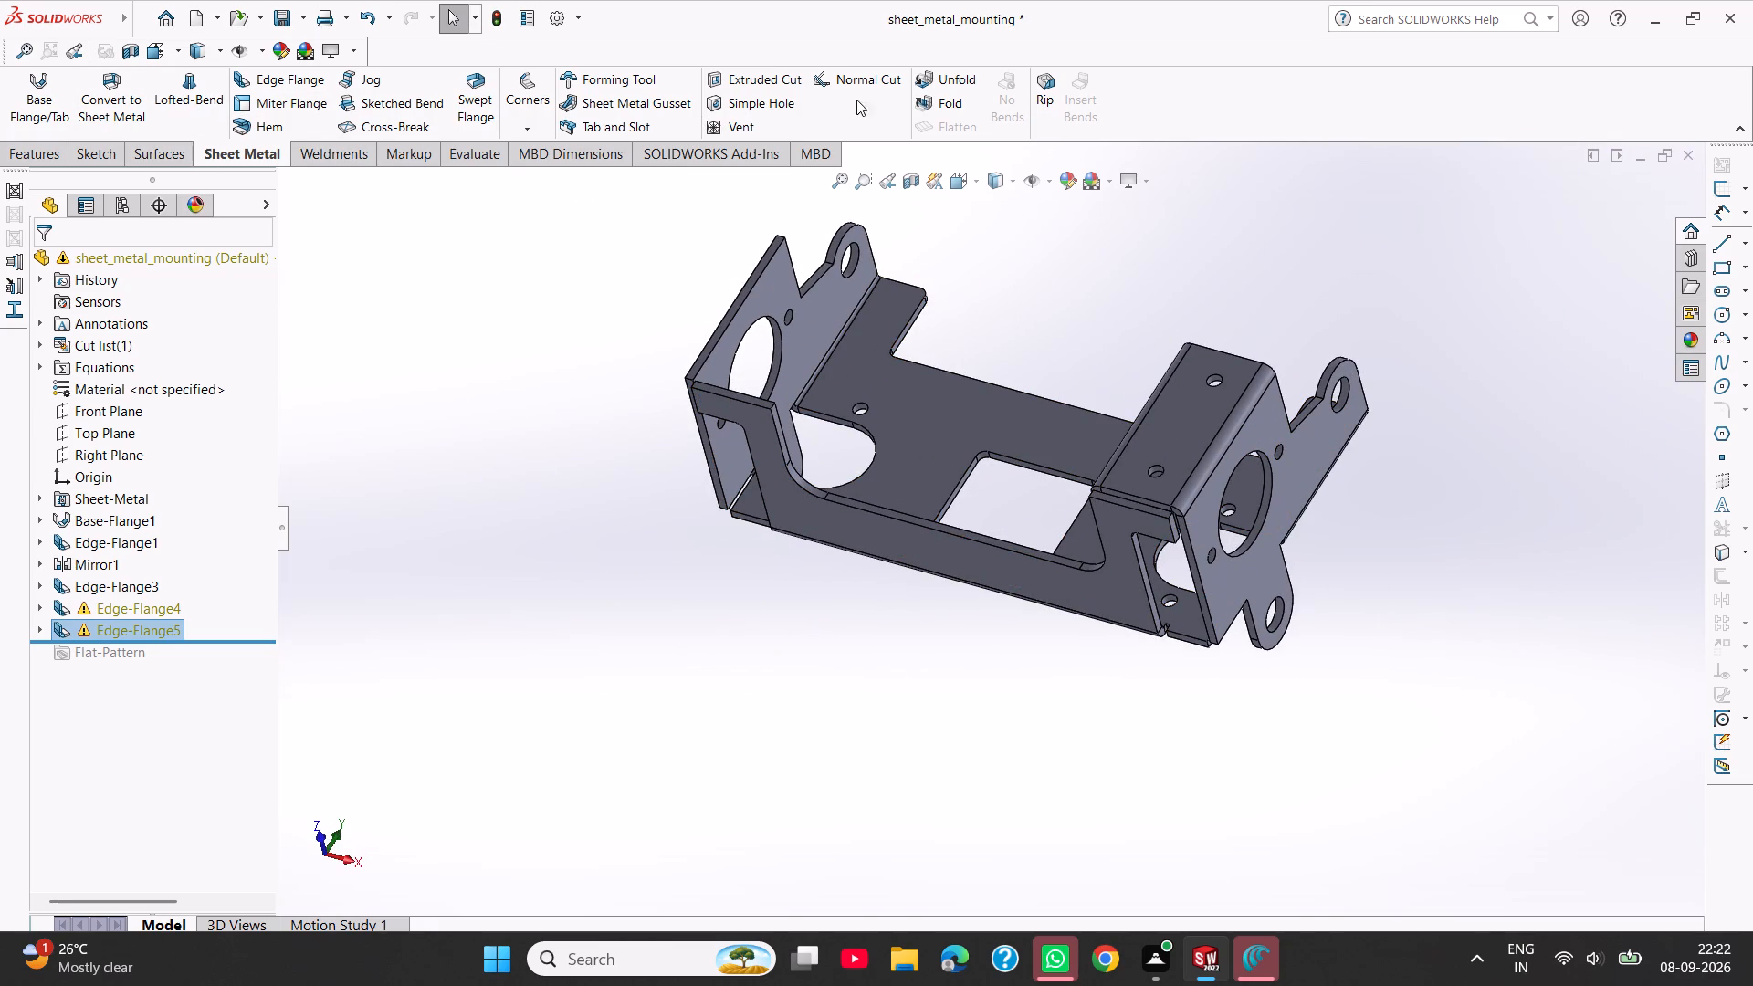
click(49, 147)
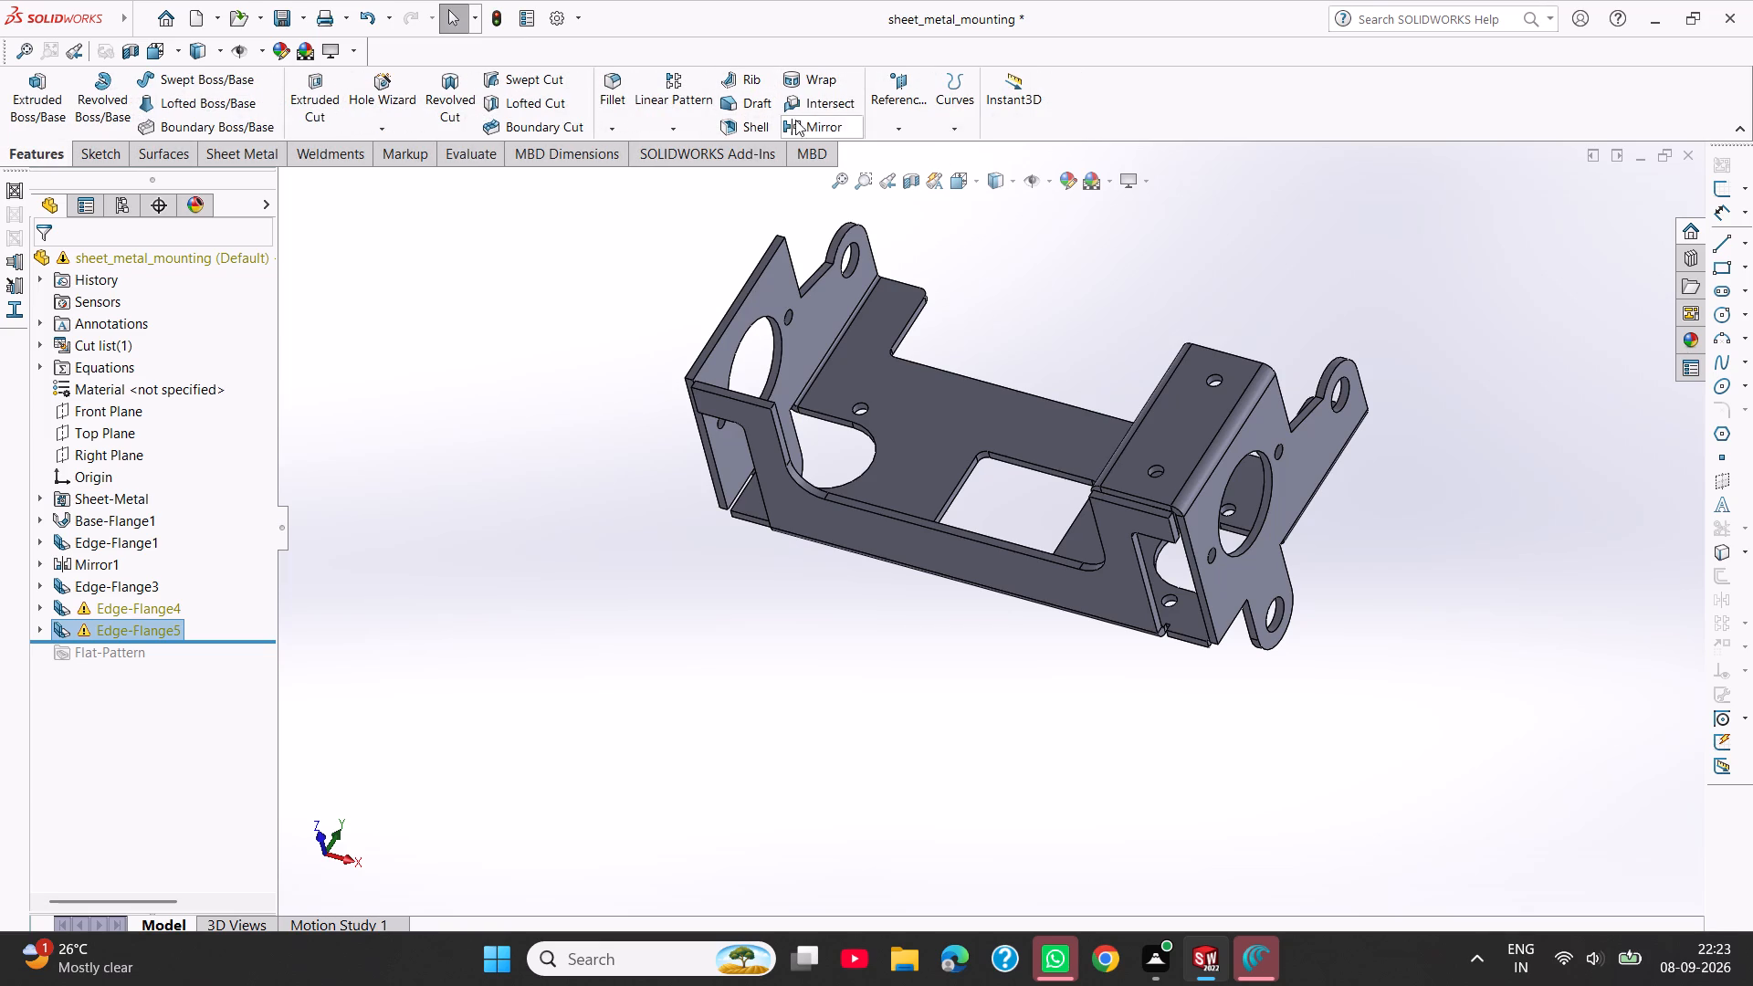
click(806, 126)
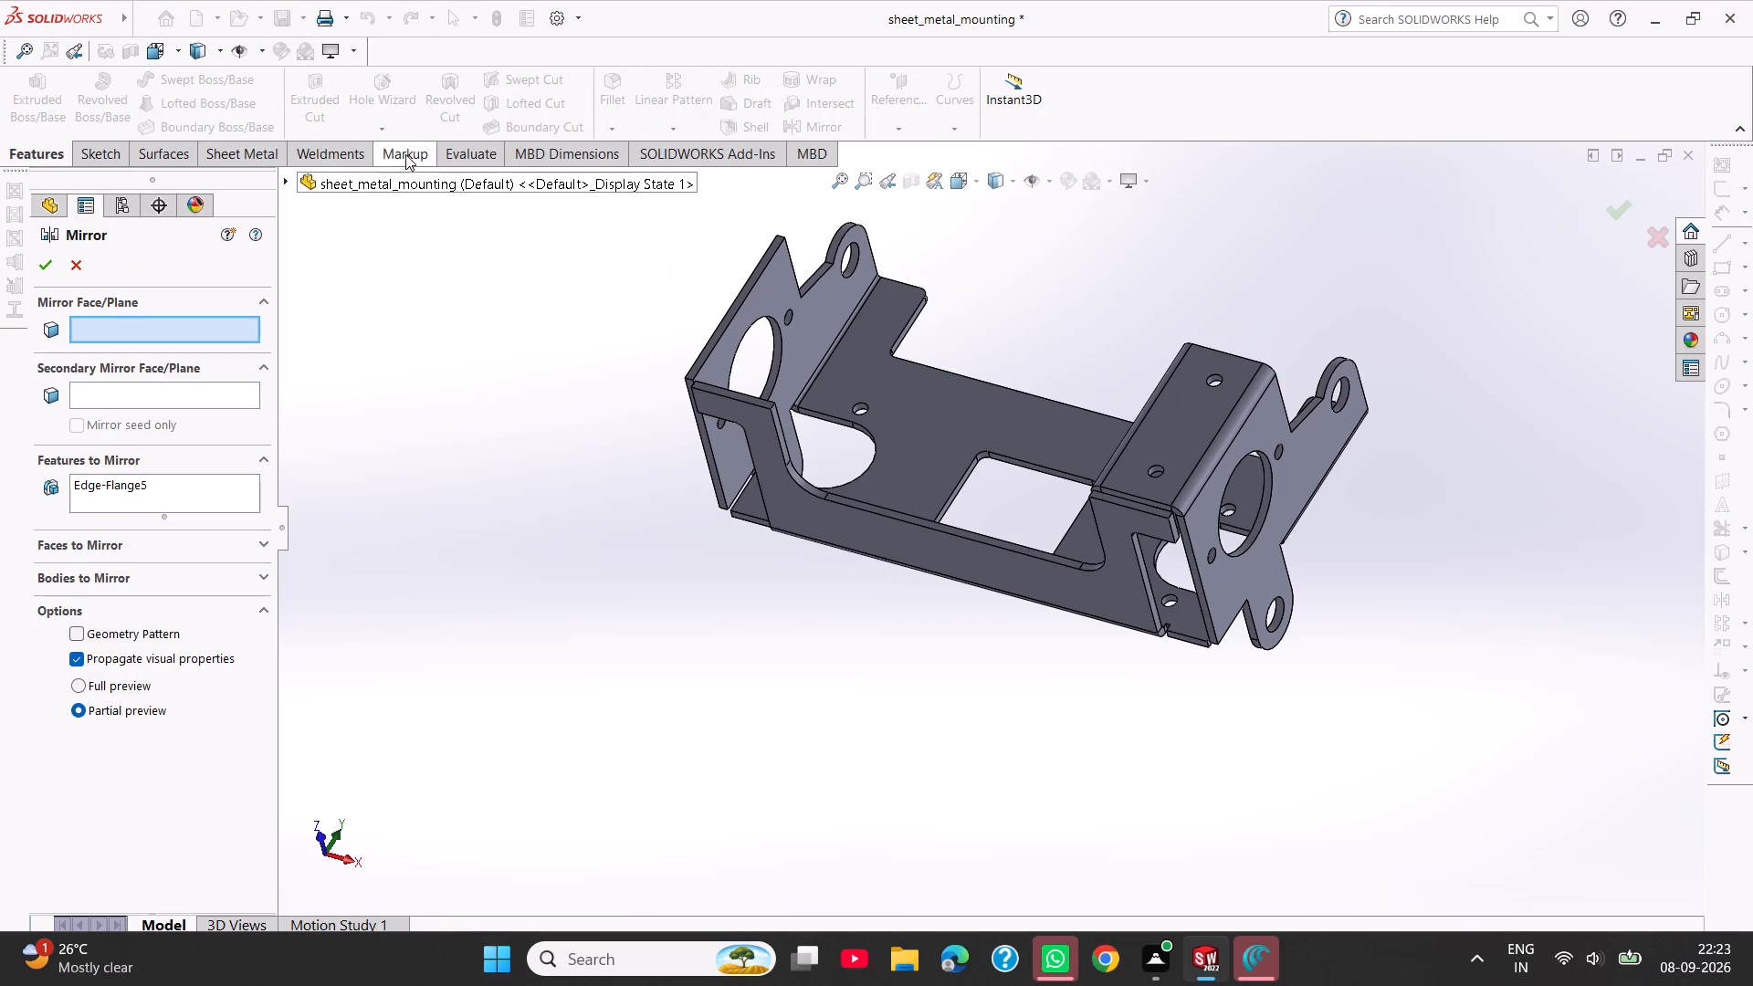
click(348, 189)
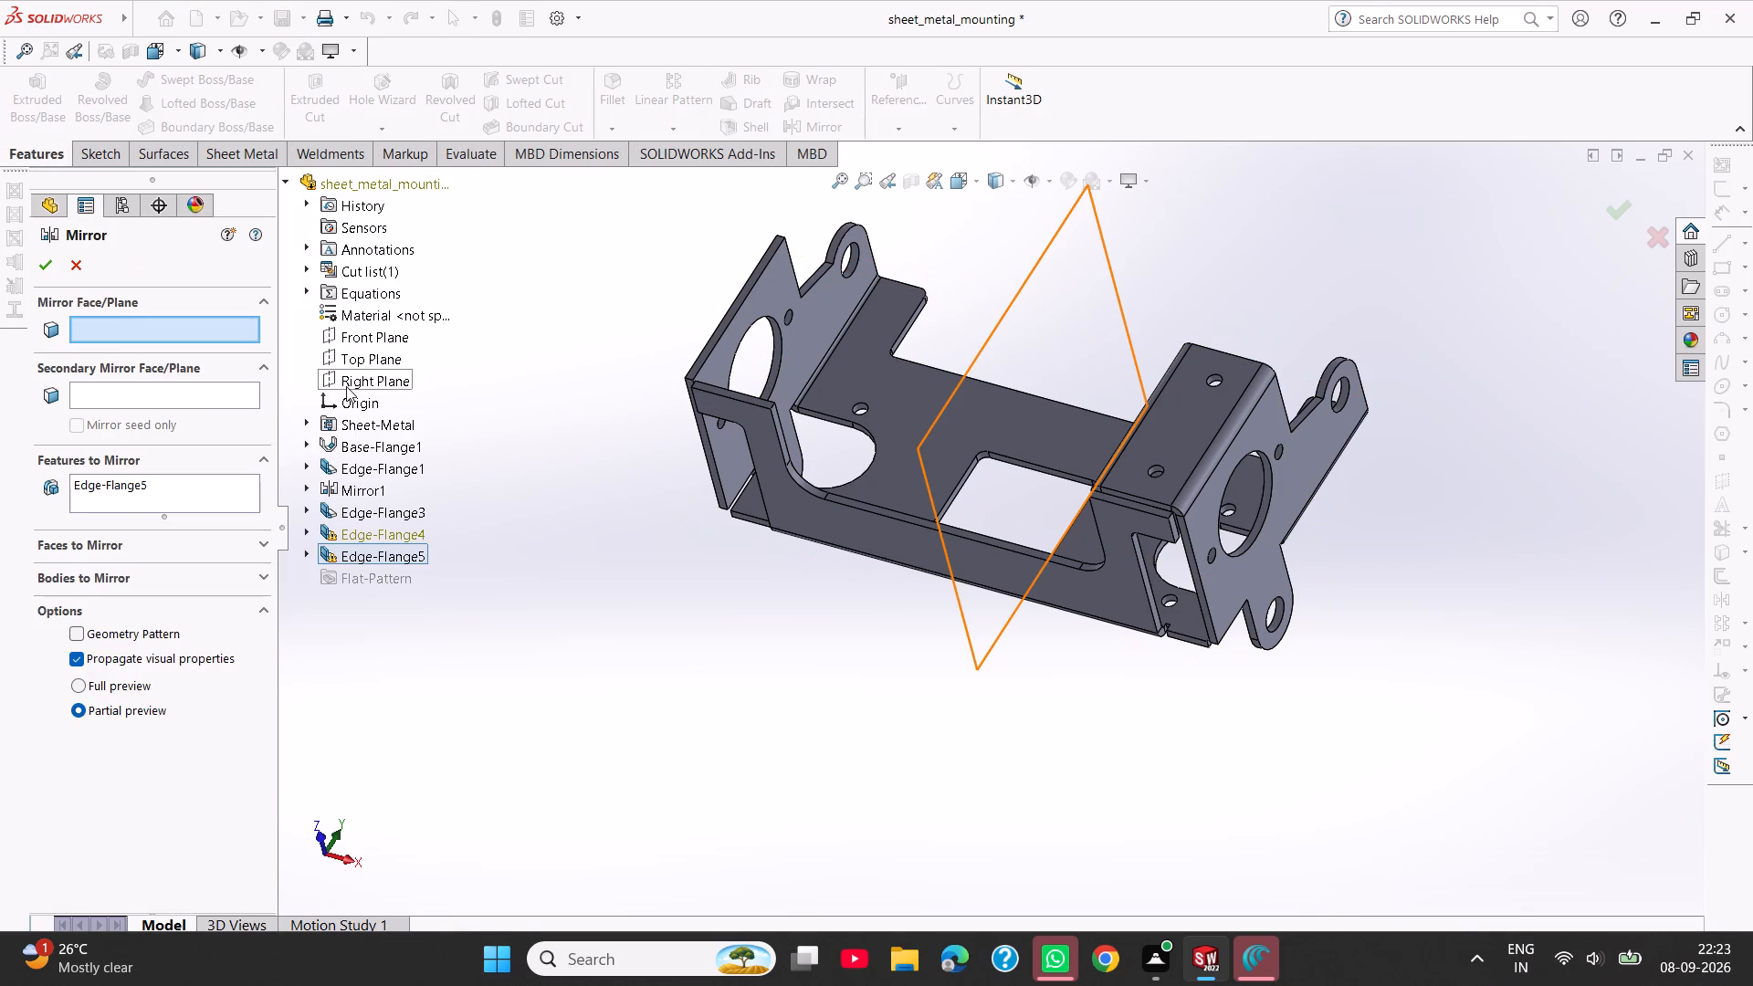
click(346, 386)
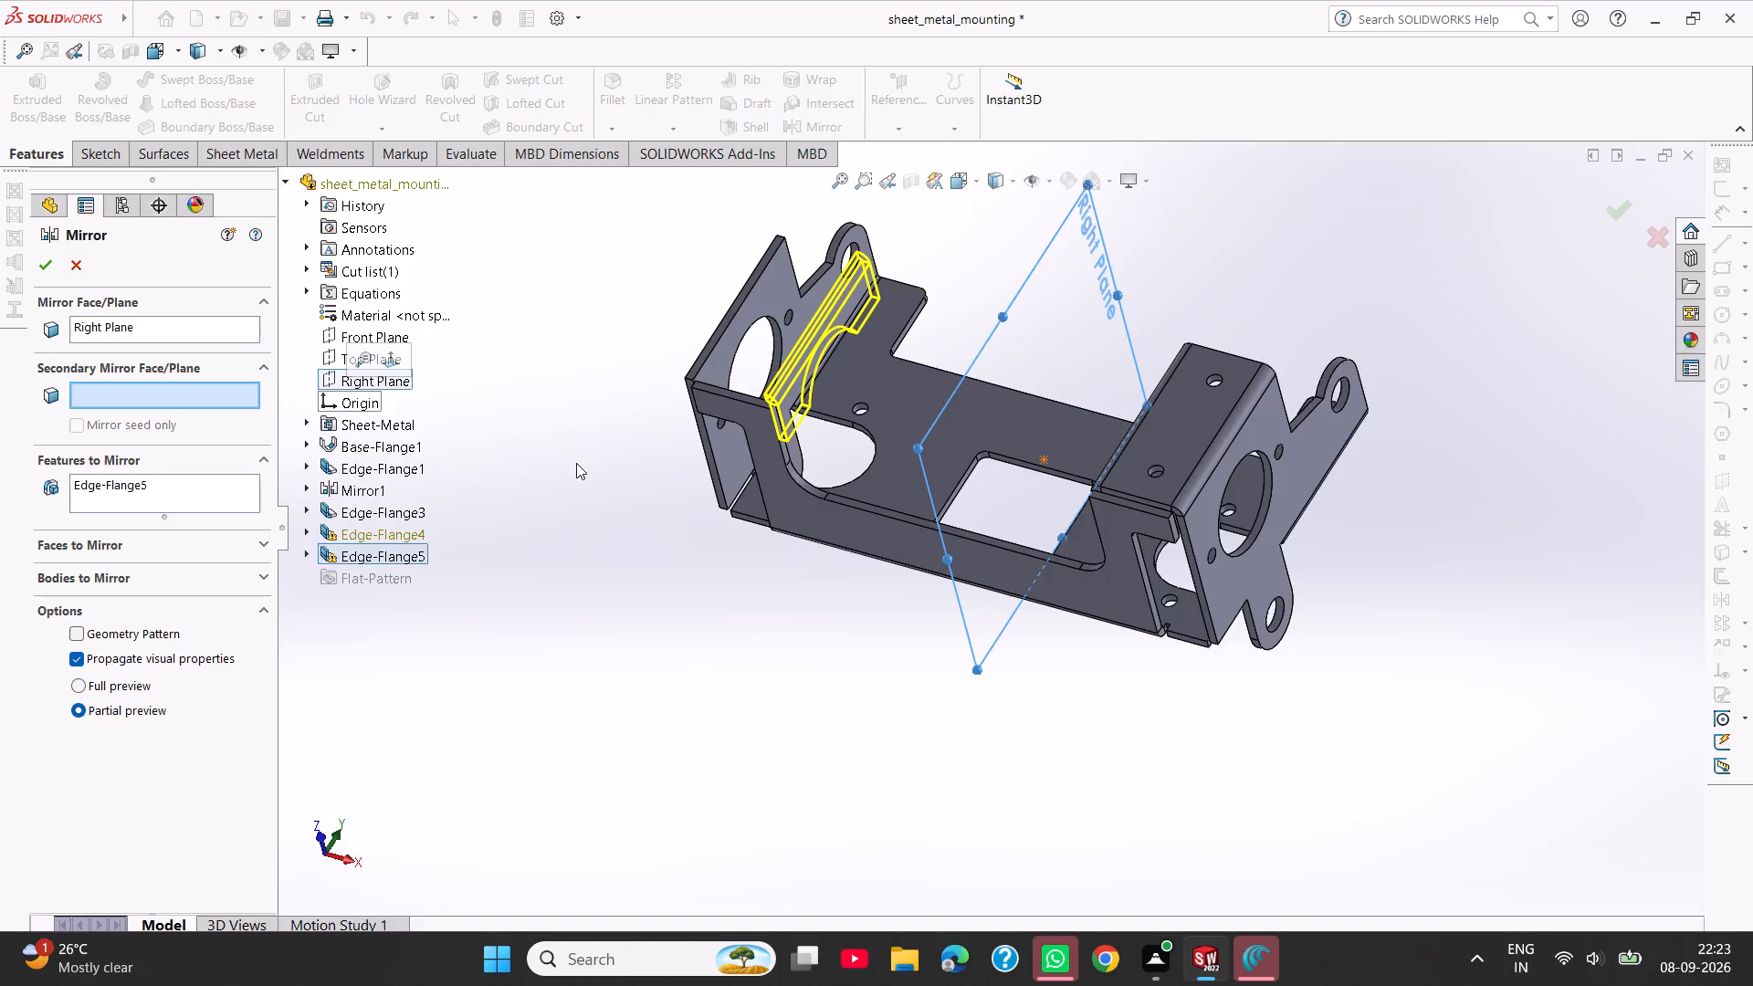
middle_drag(577, 463, 585, 482)
click(1168, 488)
click(1159, 472)
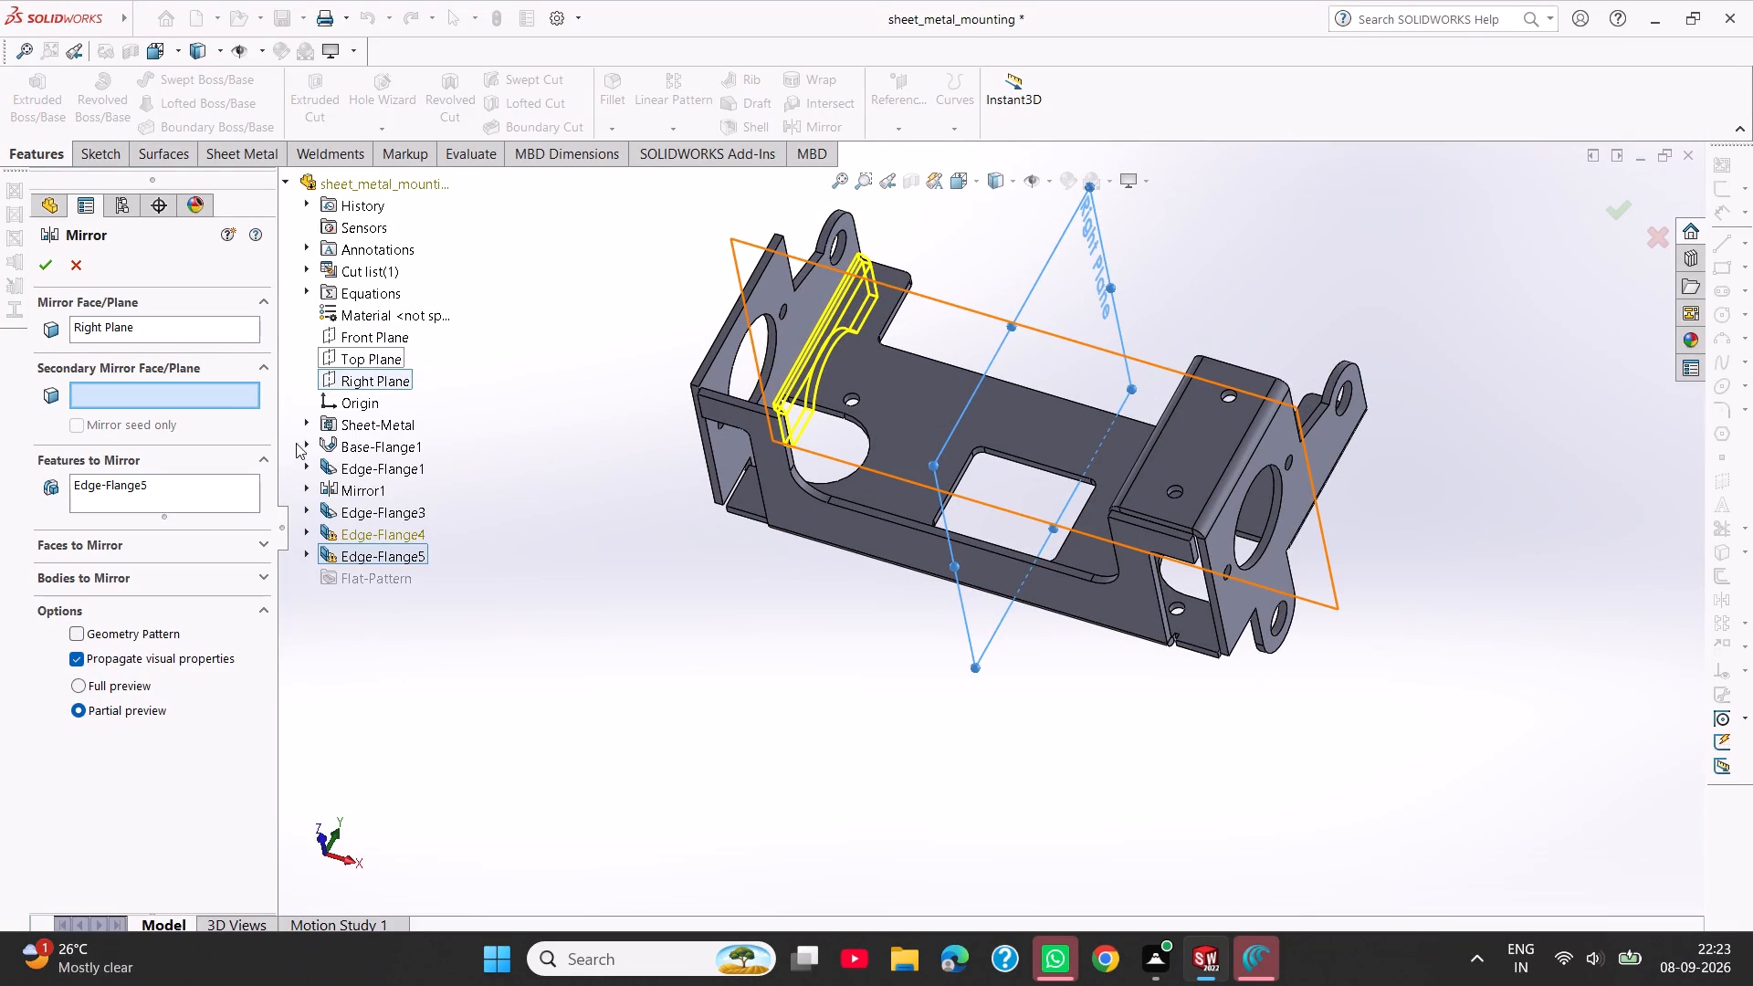
click(184, 488)
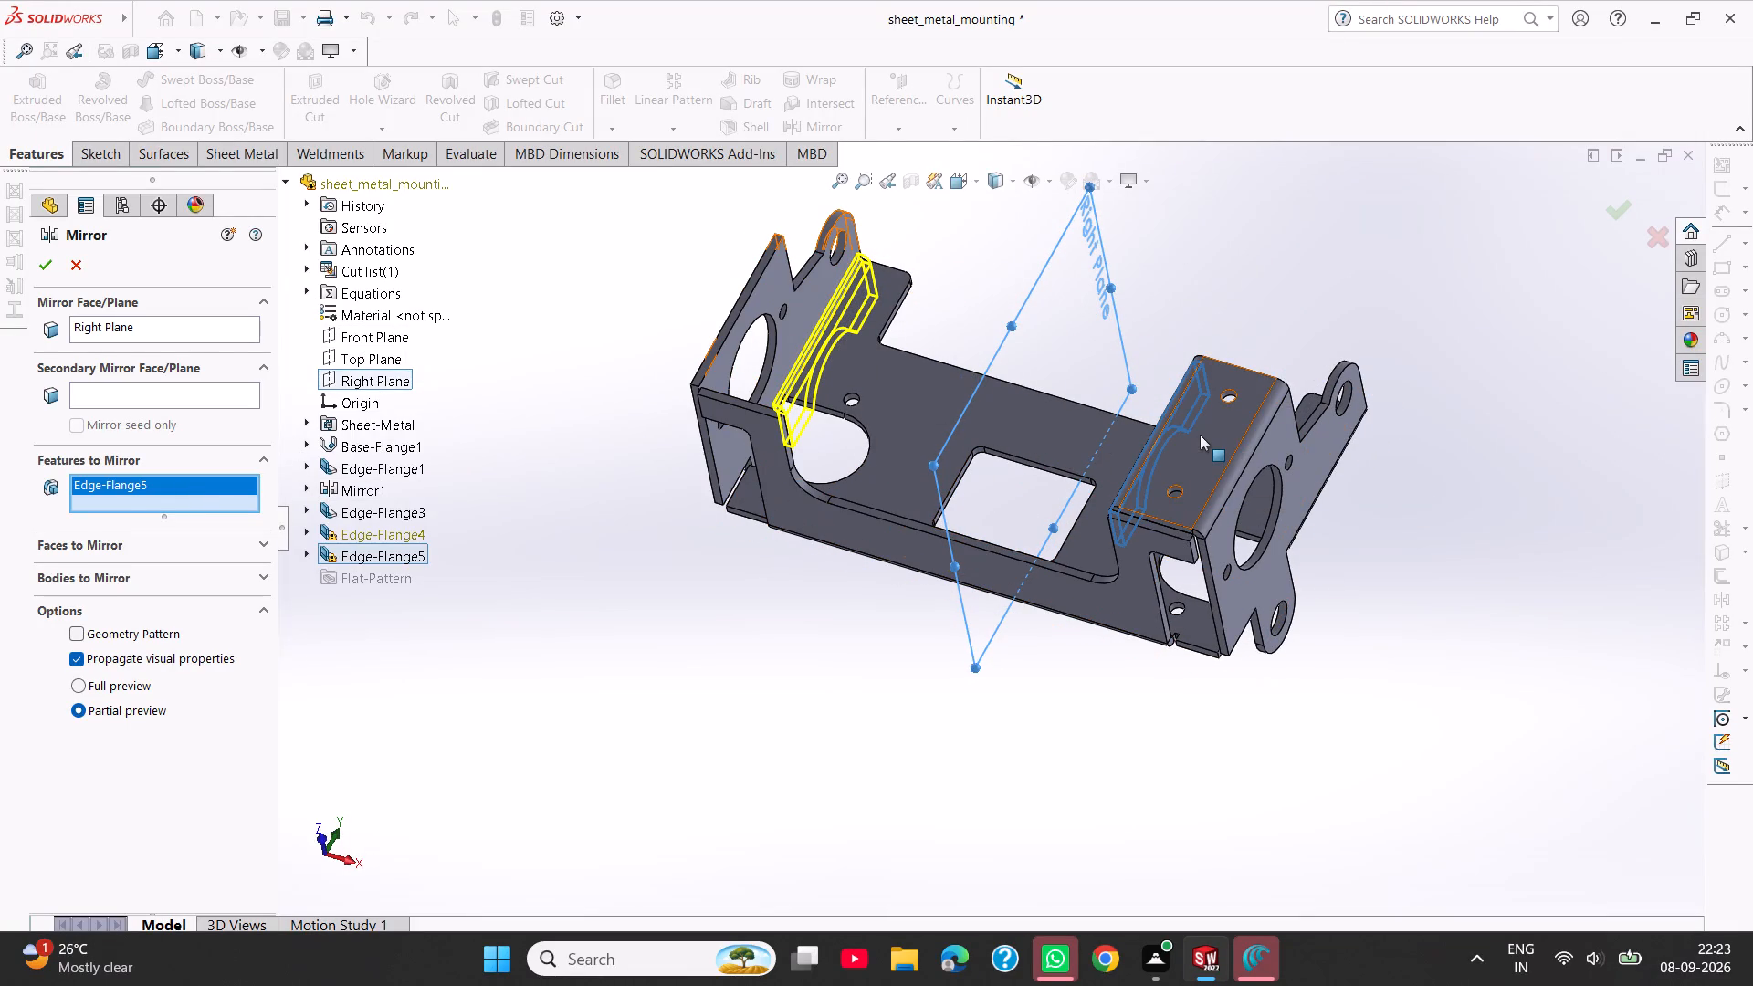
click(1200, 435)
click(38, 256)
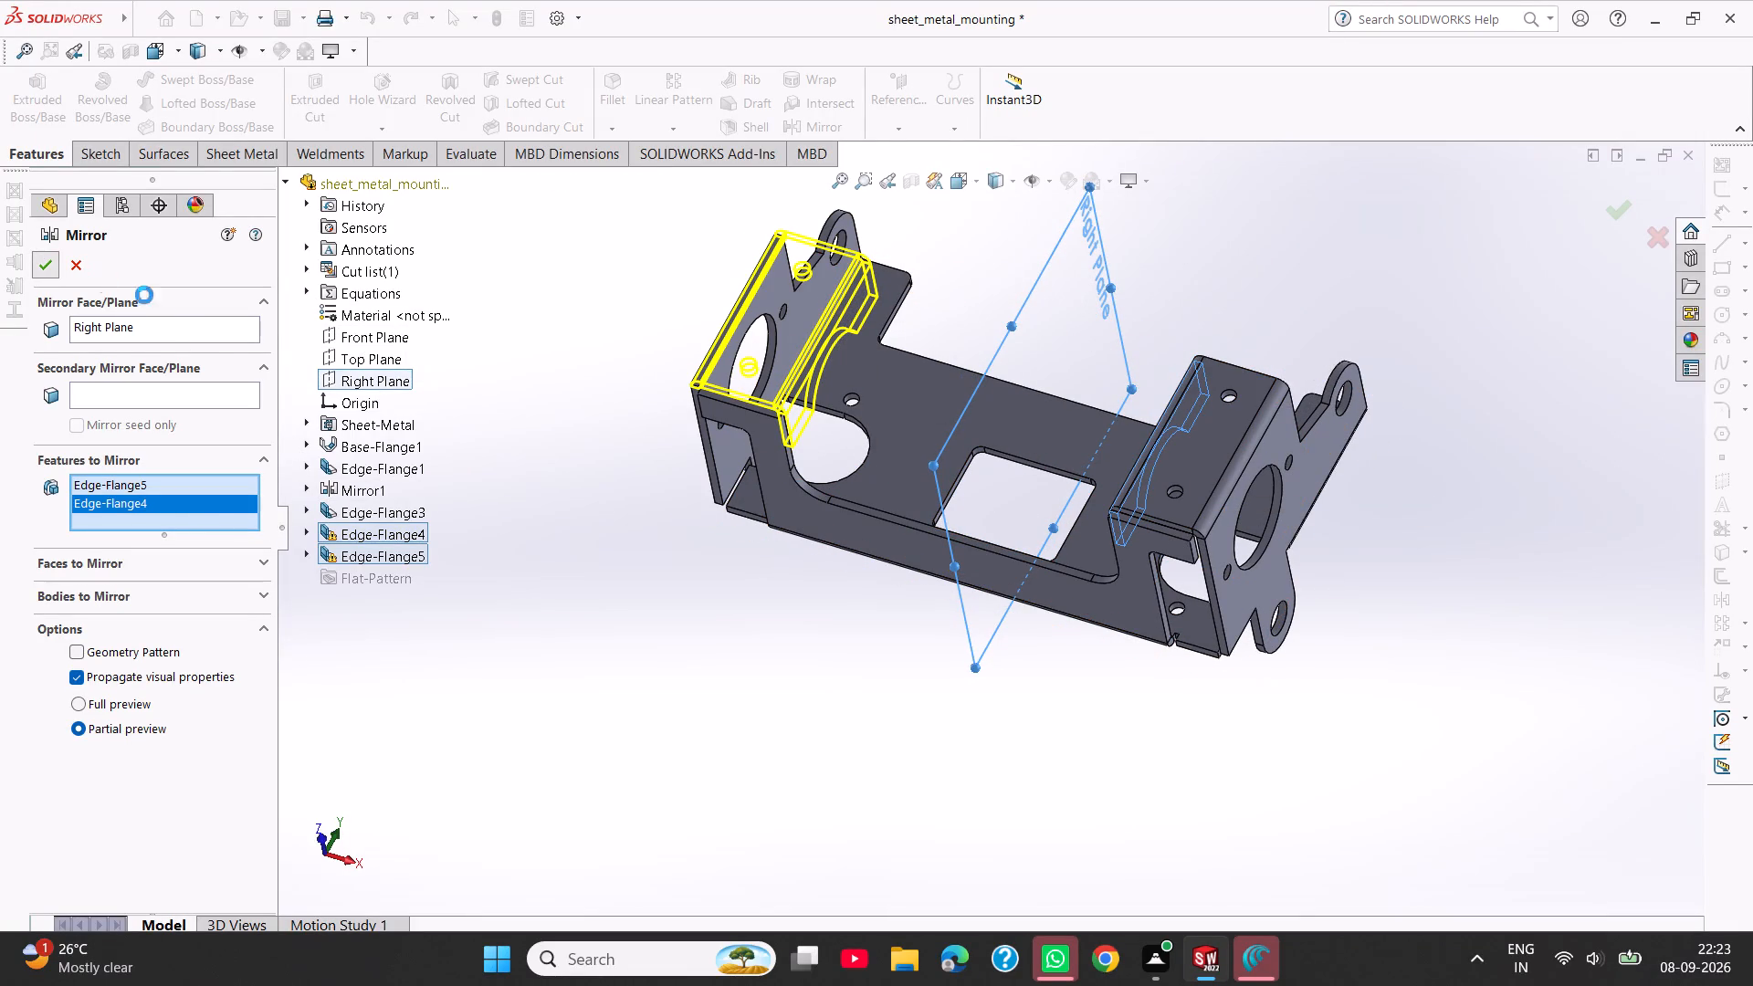
click(646, 174)
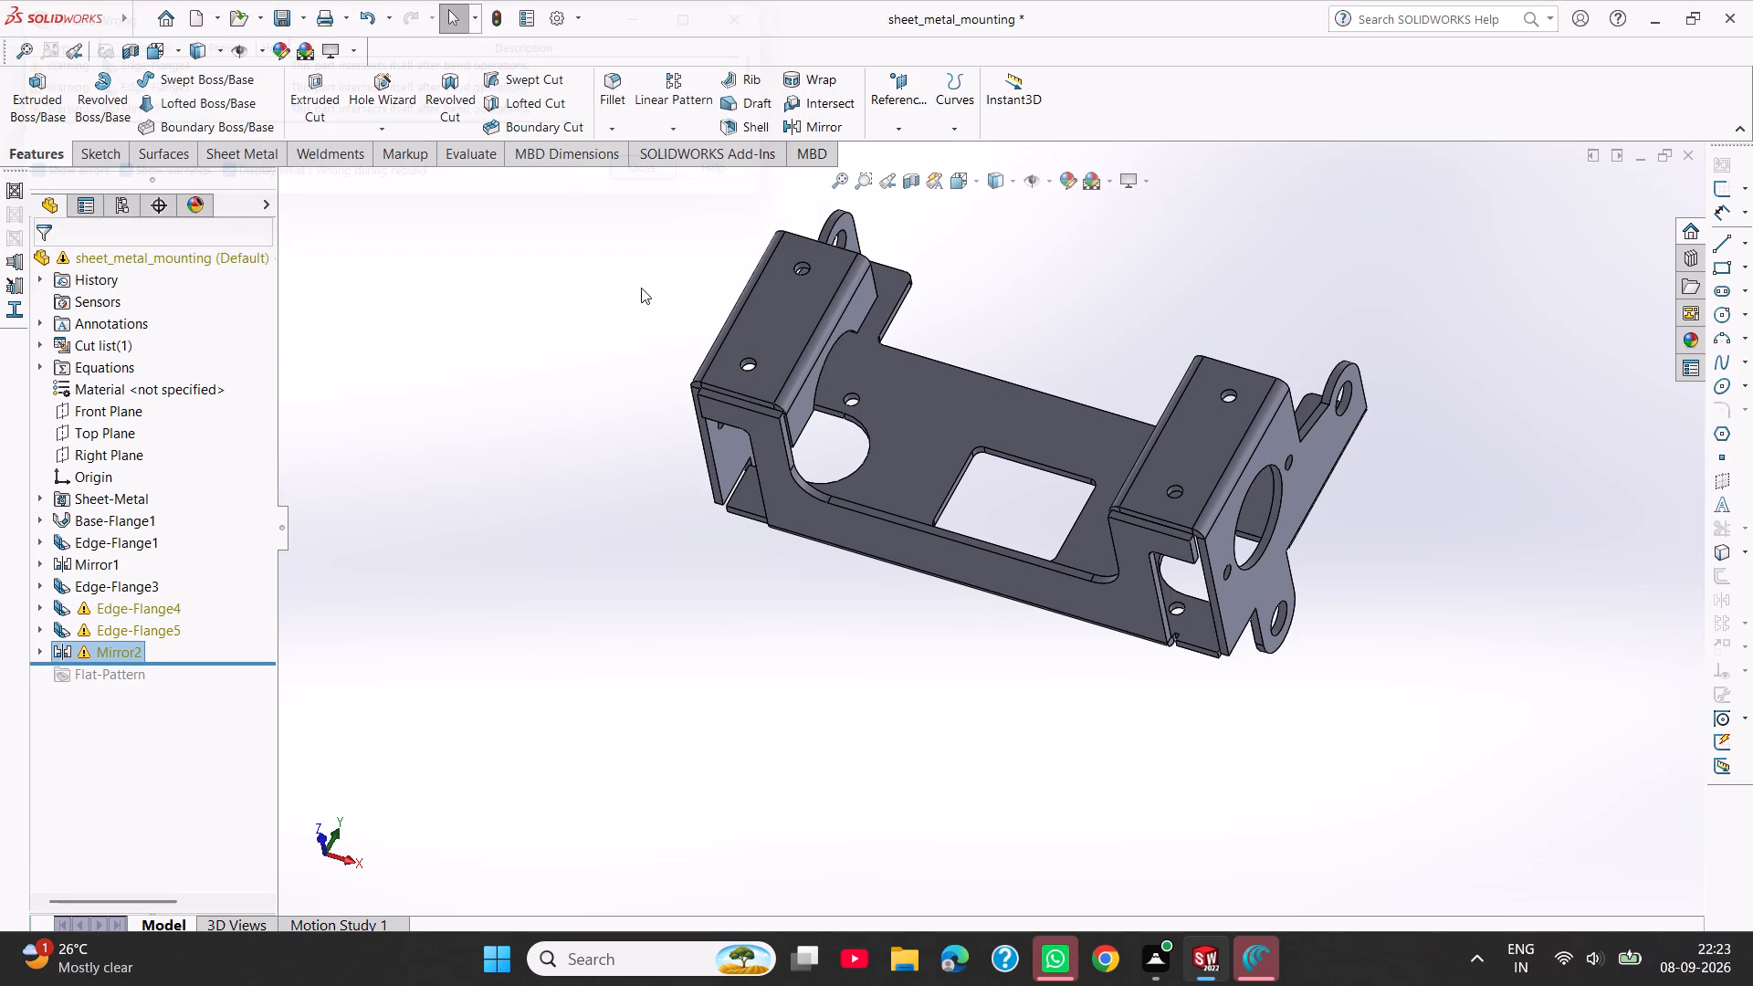
Examine the mirrored flanges and the whole mounting part from several sides.
scroll(689, 403, up, 1)
middle_drag(856, 435, 676, 591)
middle_drag(1128, 293, 1209, 412)
scroll(937, 290, down, 2)
scroll(876, 383, down, 1)
middle_drag(899, 393, 758, 396)
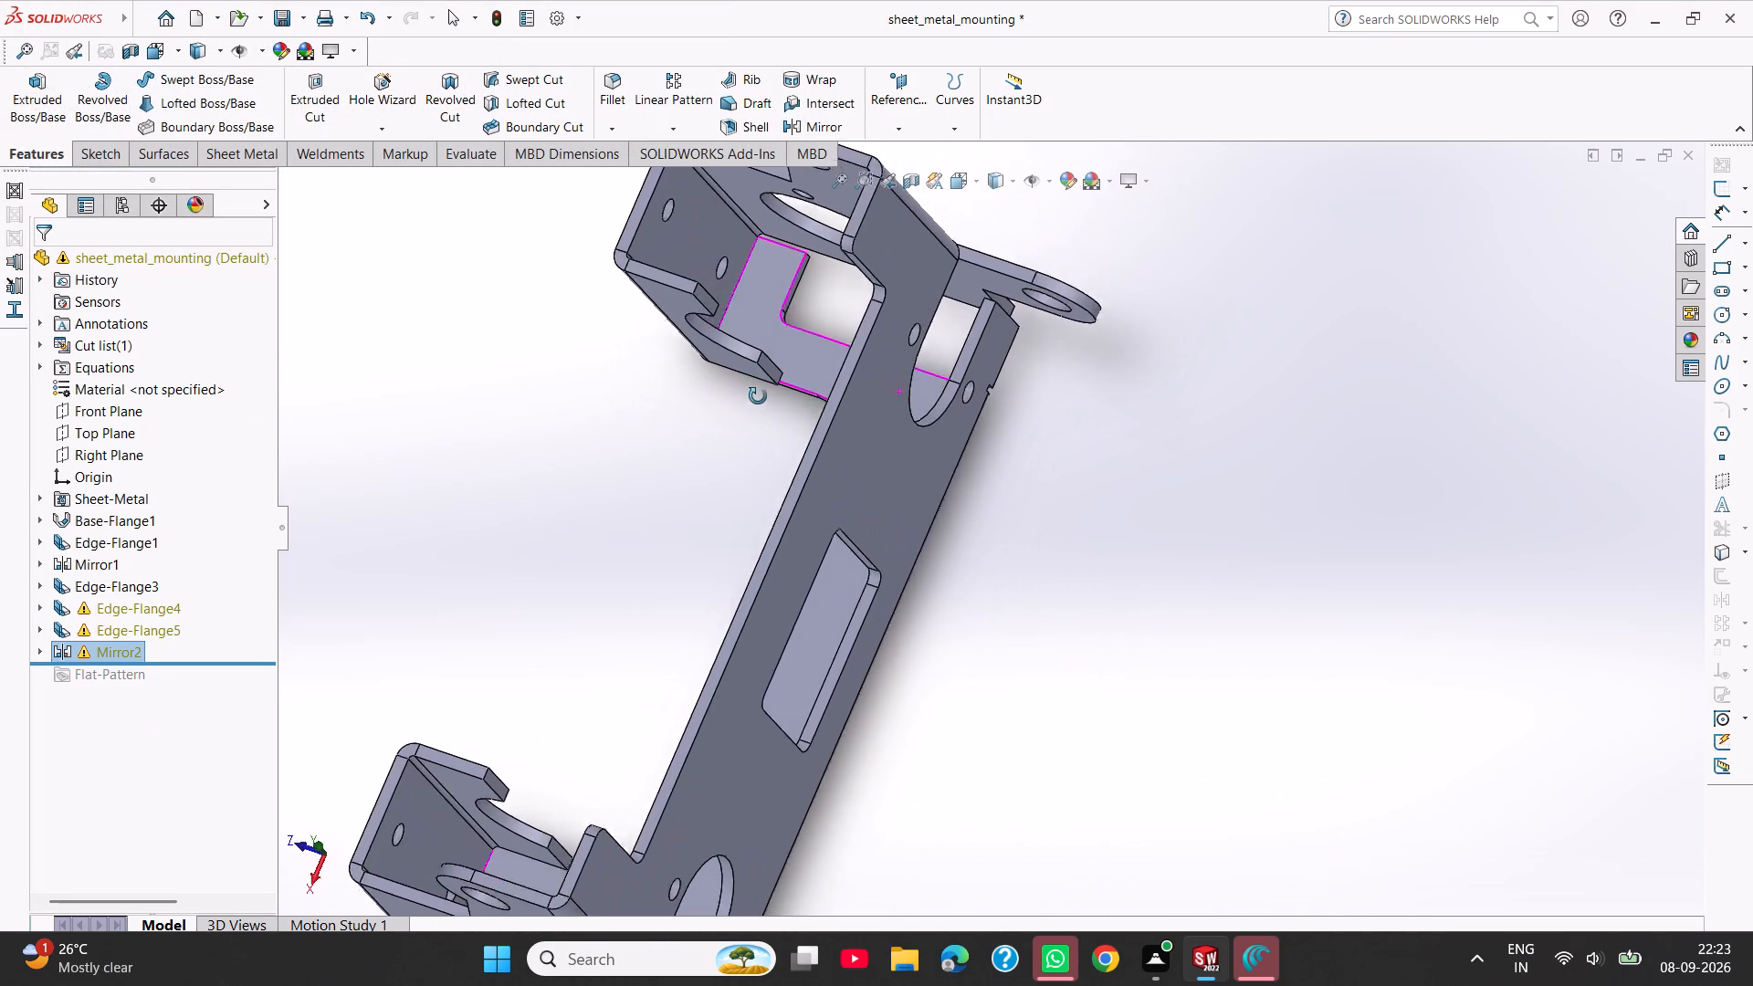
middle_drag(758, 396, 866, 398)
scroll(967, 377, down, 2)
scroll(905, 409, up, 3)
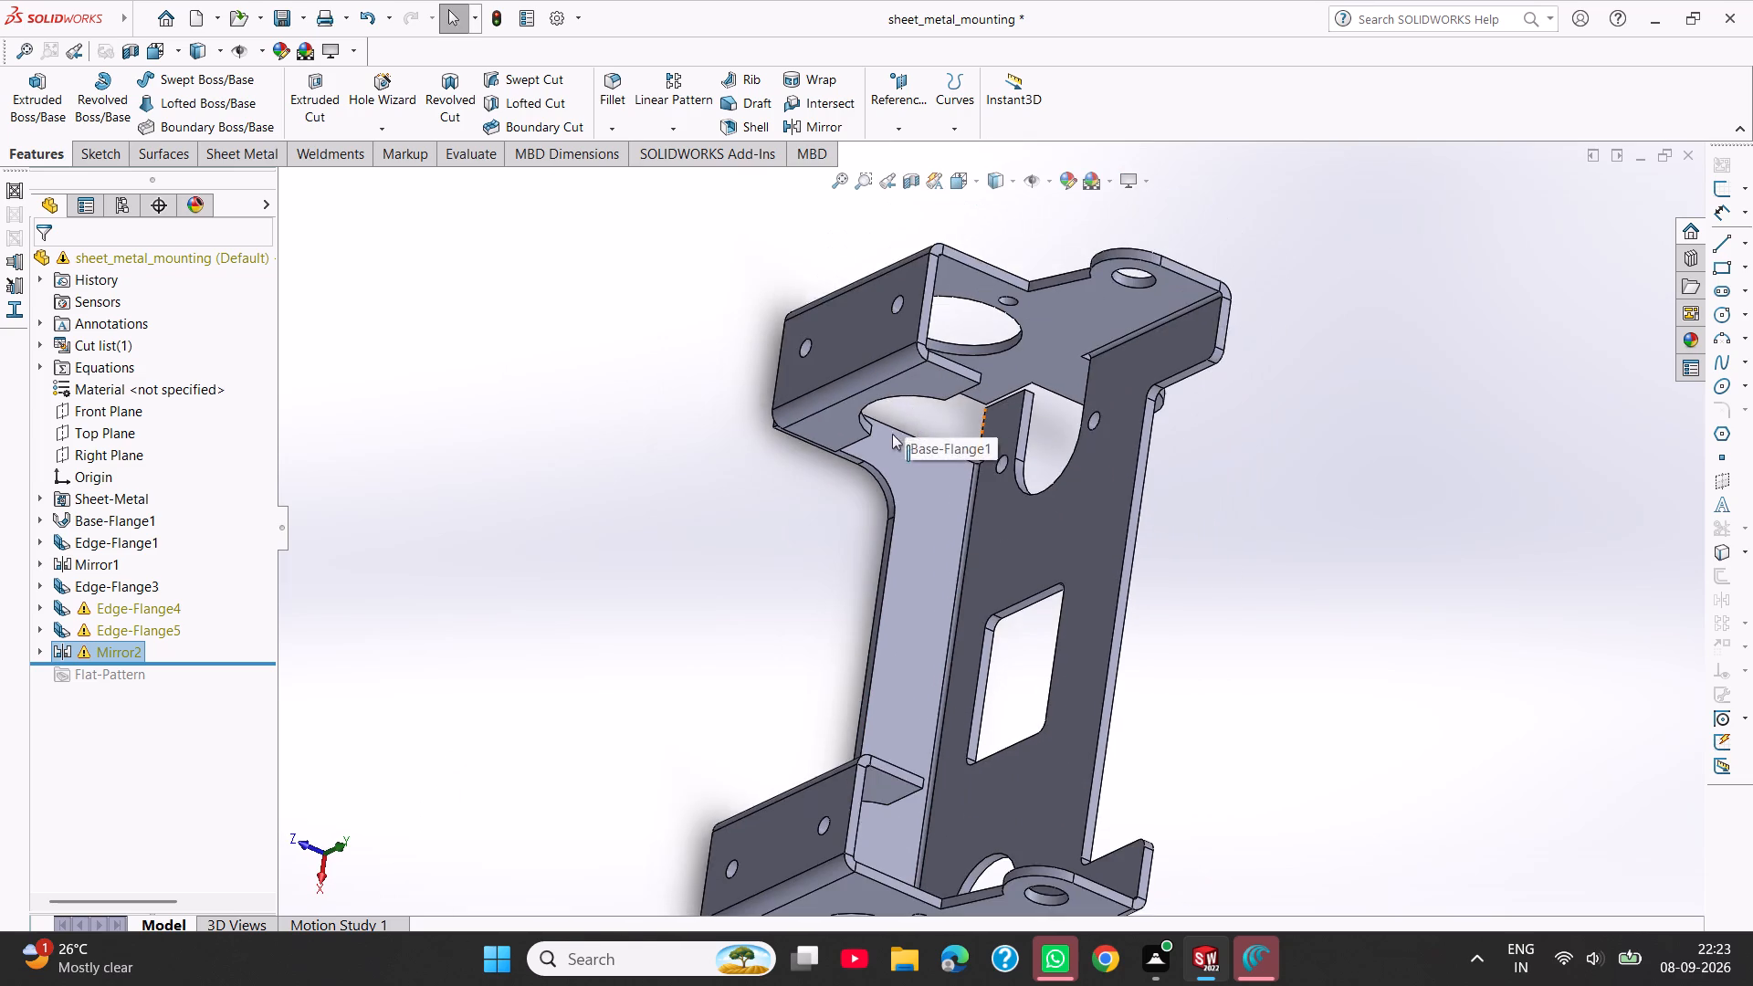
middle_drag(897, 436, 1107, 205)
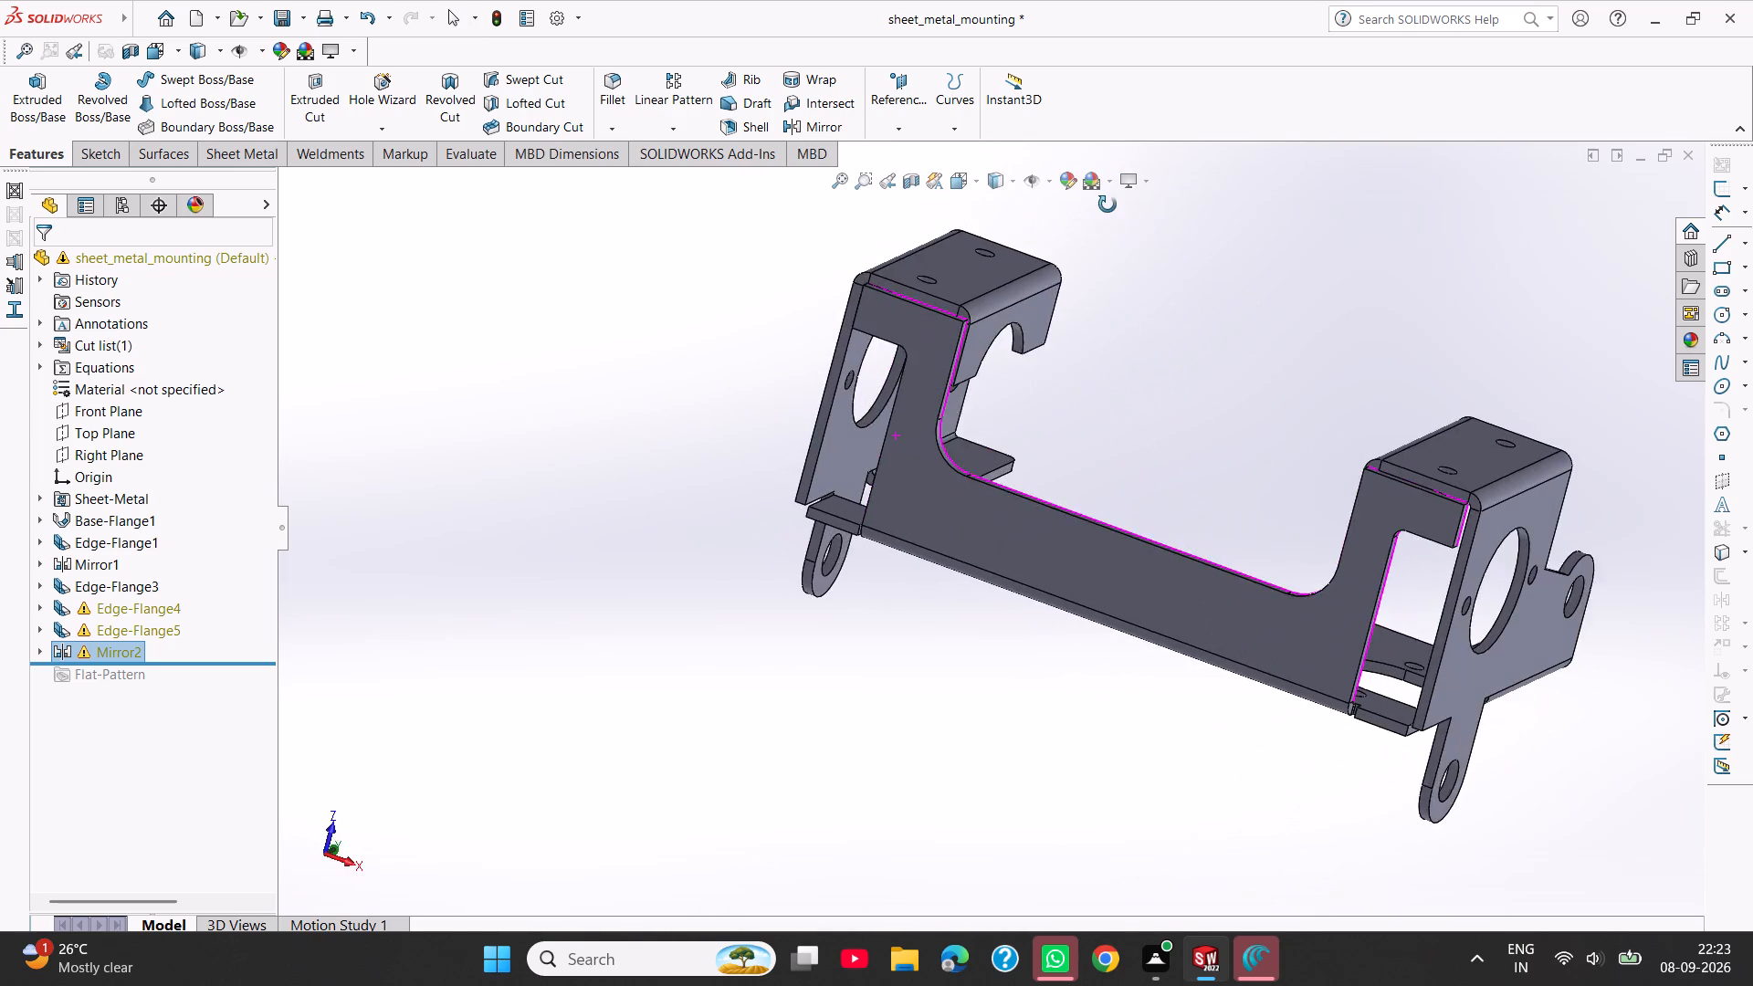
middle_drag(1107, 205, 1112, 179)
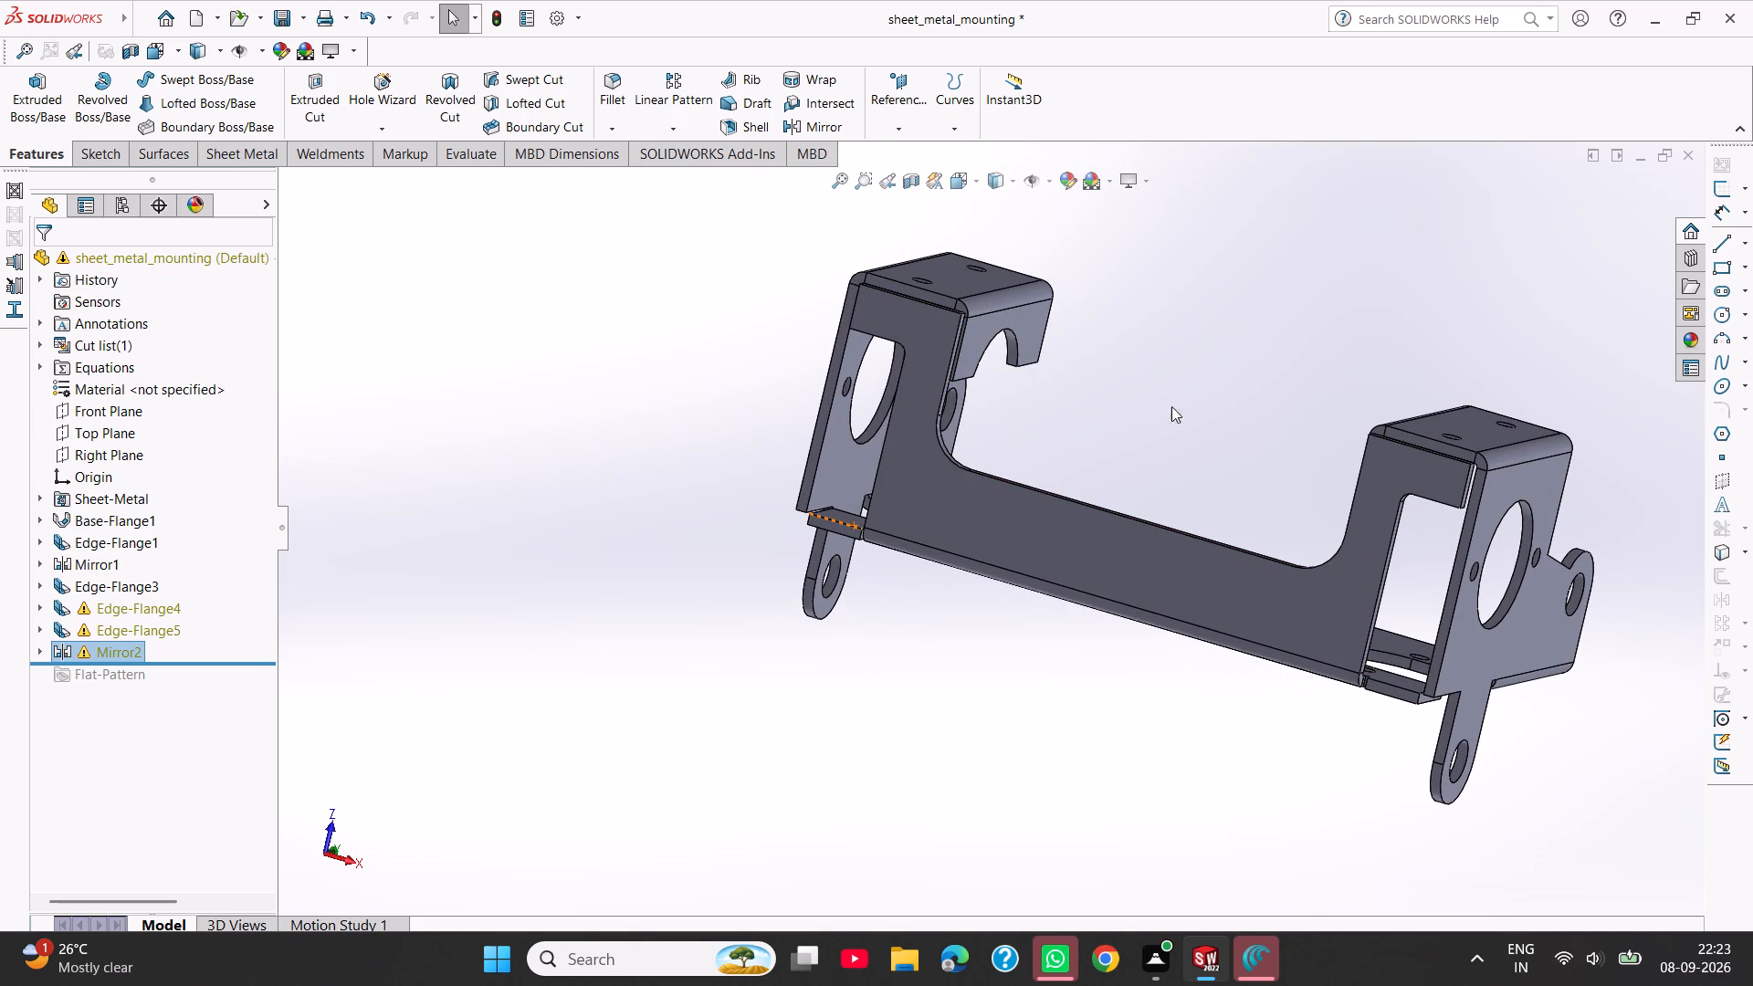
scroll(1238, 458, up, 1)
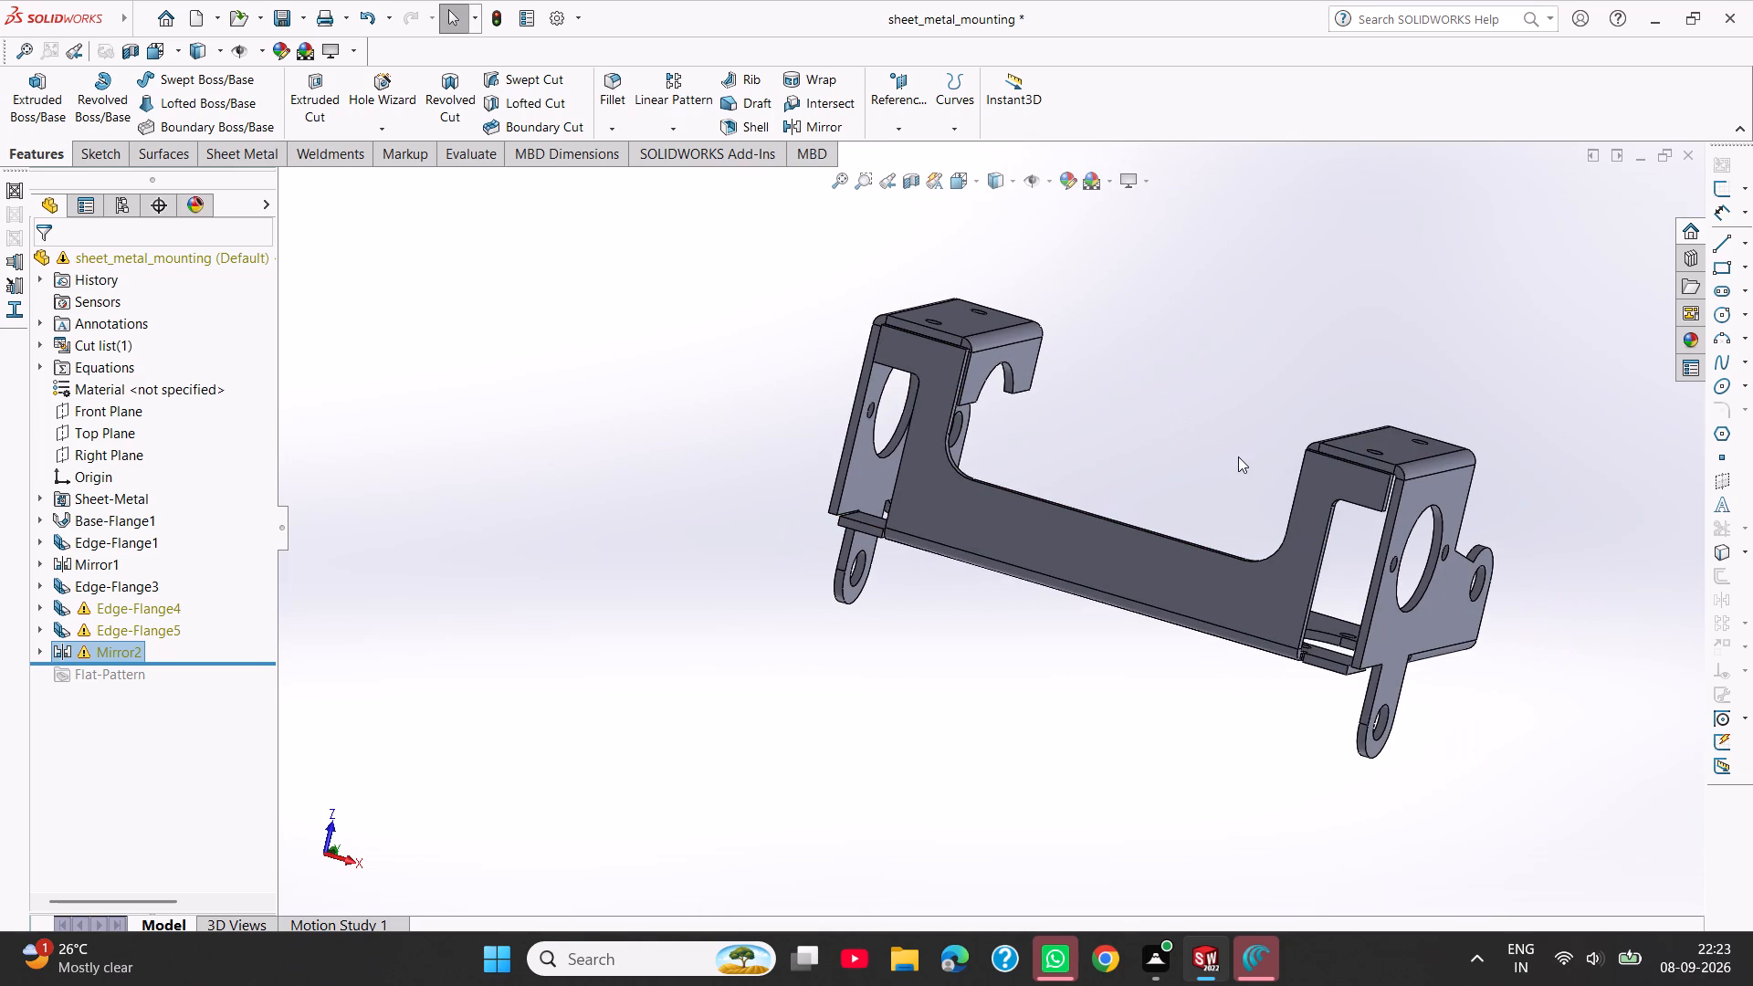
scroll(1334, 534, down, 2)
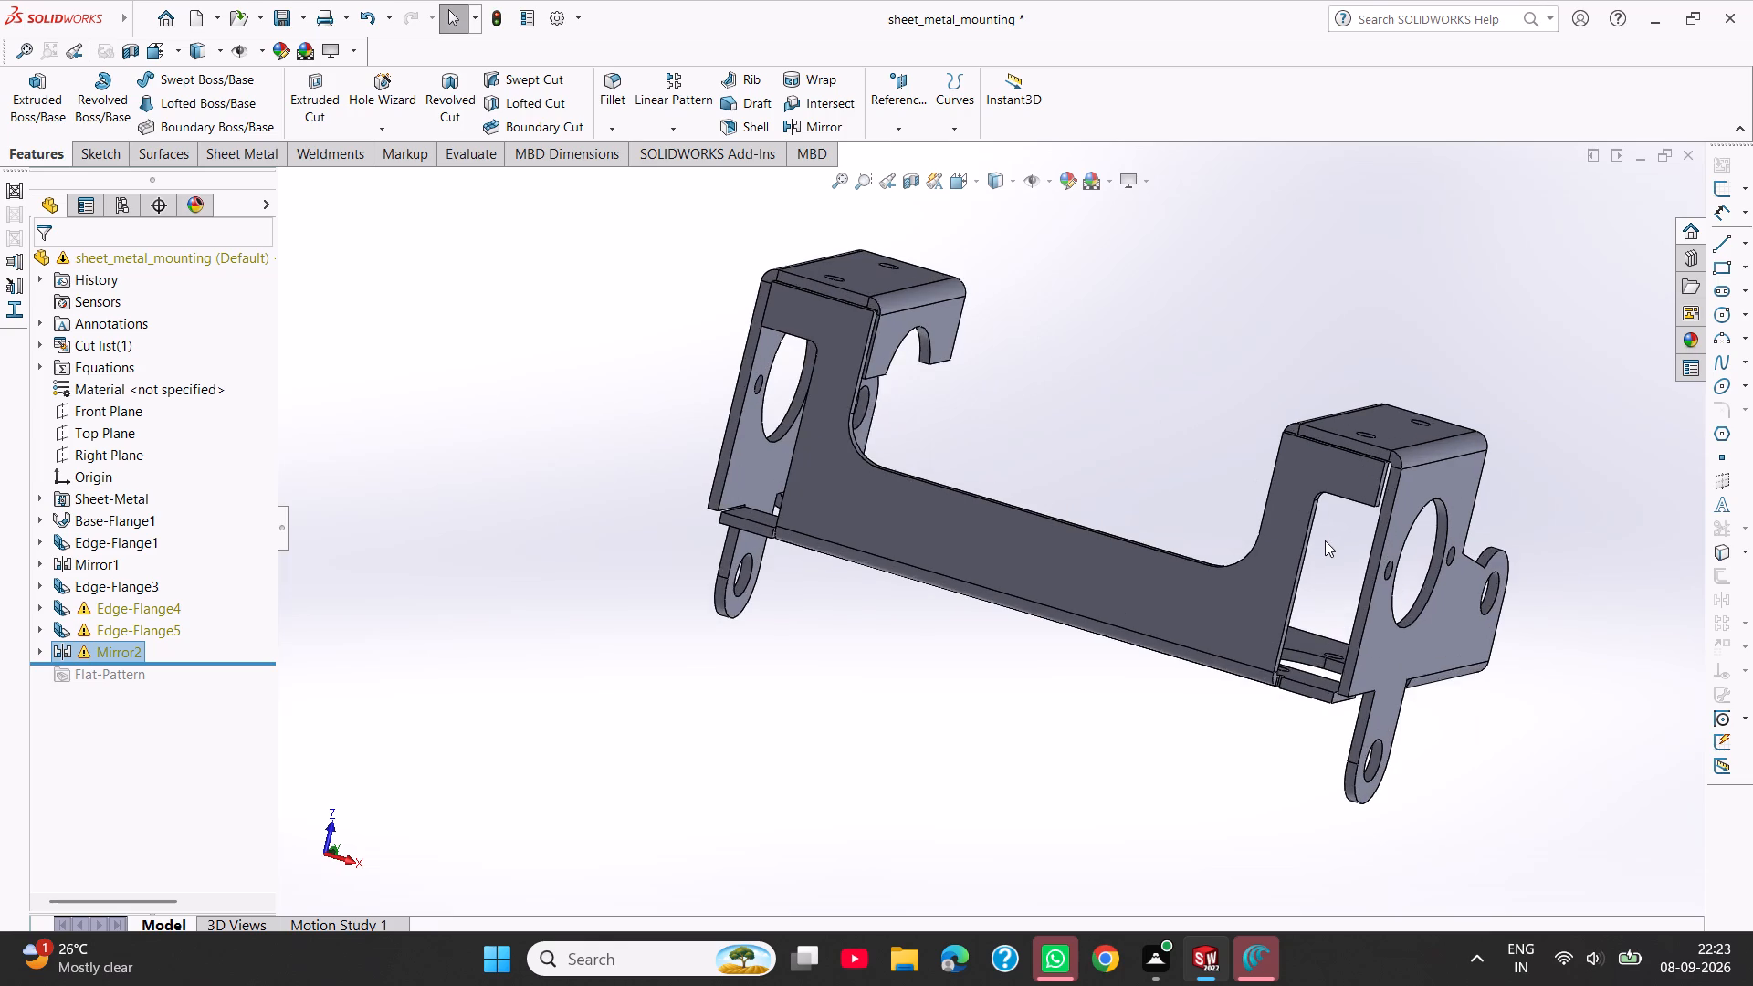
middle_drag(1325, 541, 1379, 692)
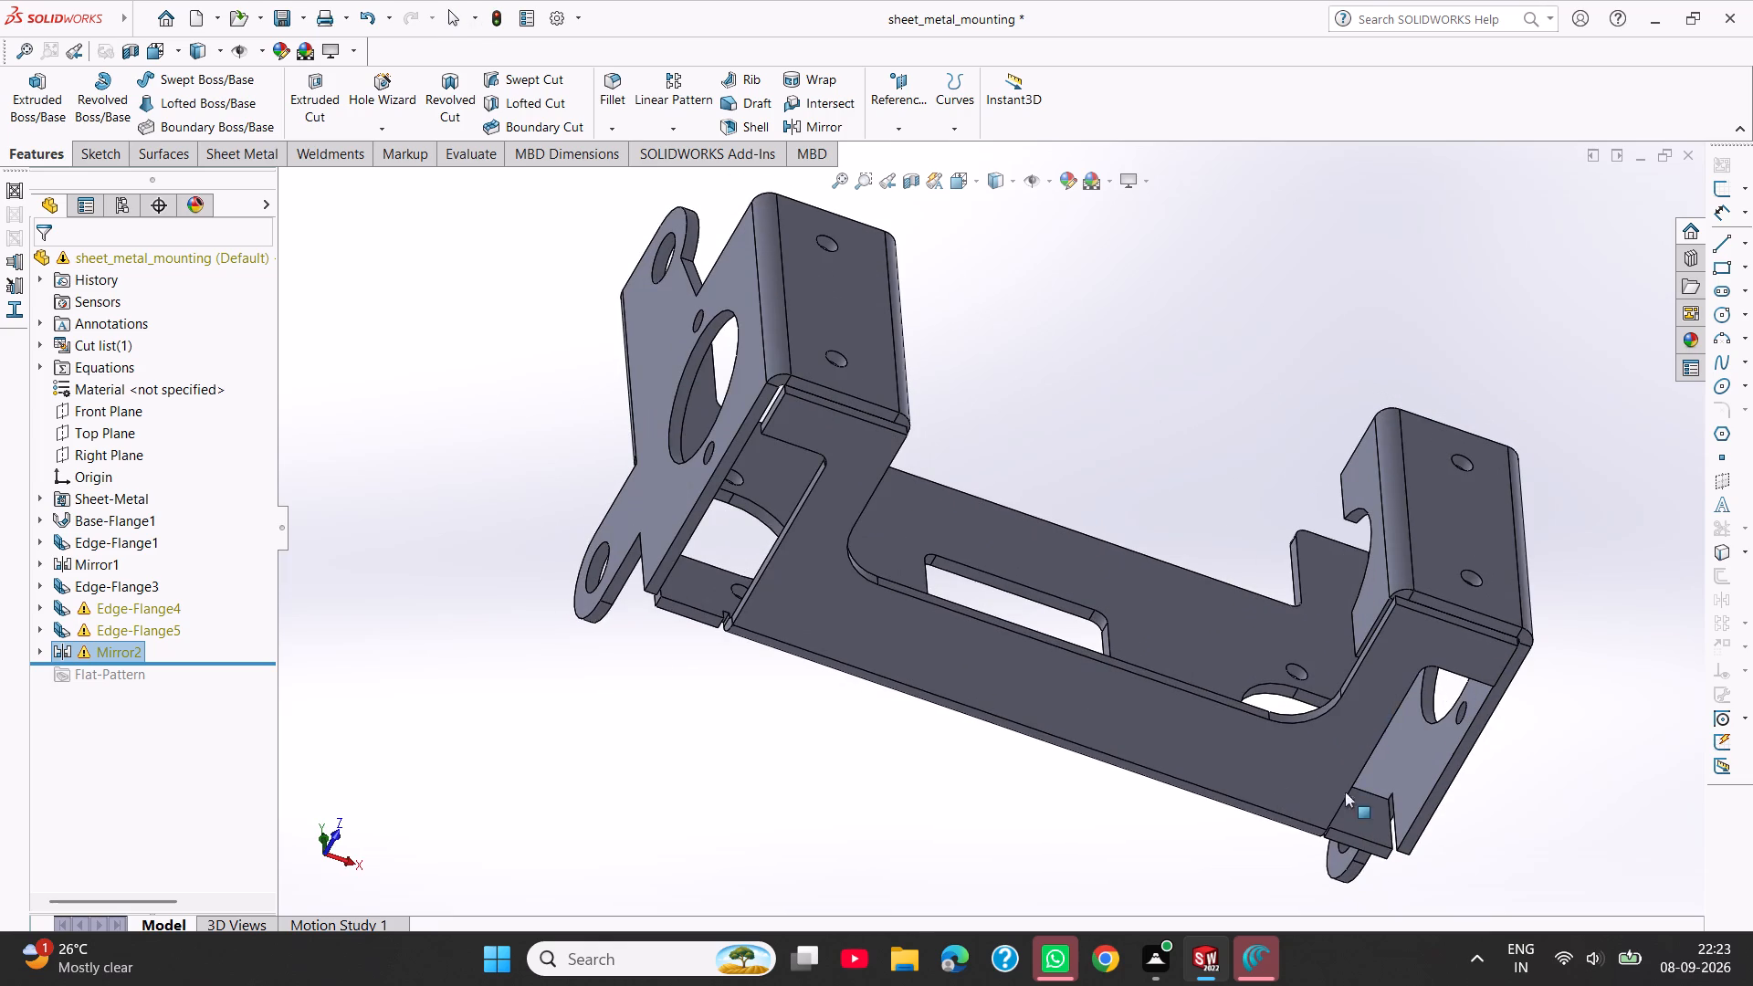
middle_drag(939, 677, 876, 608)
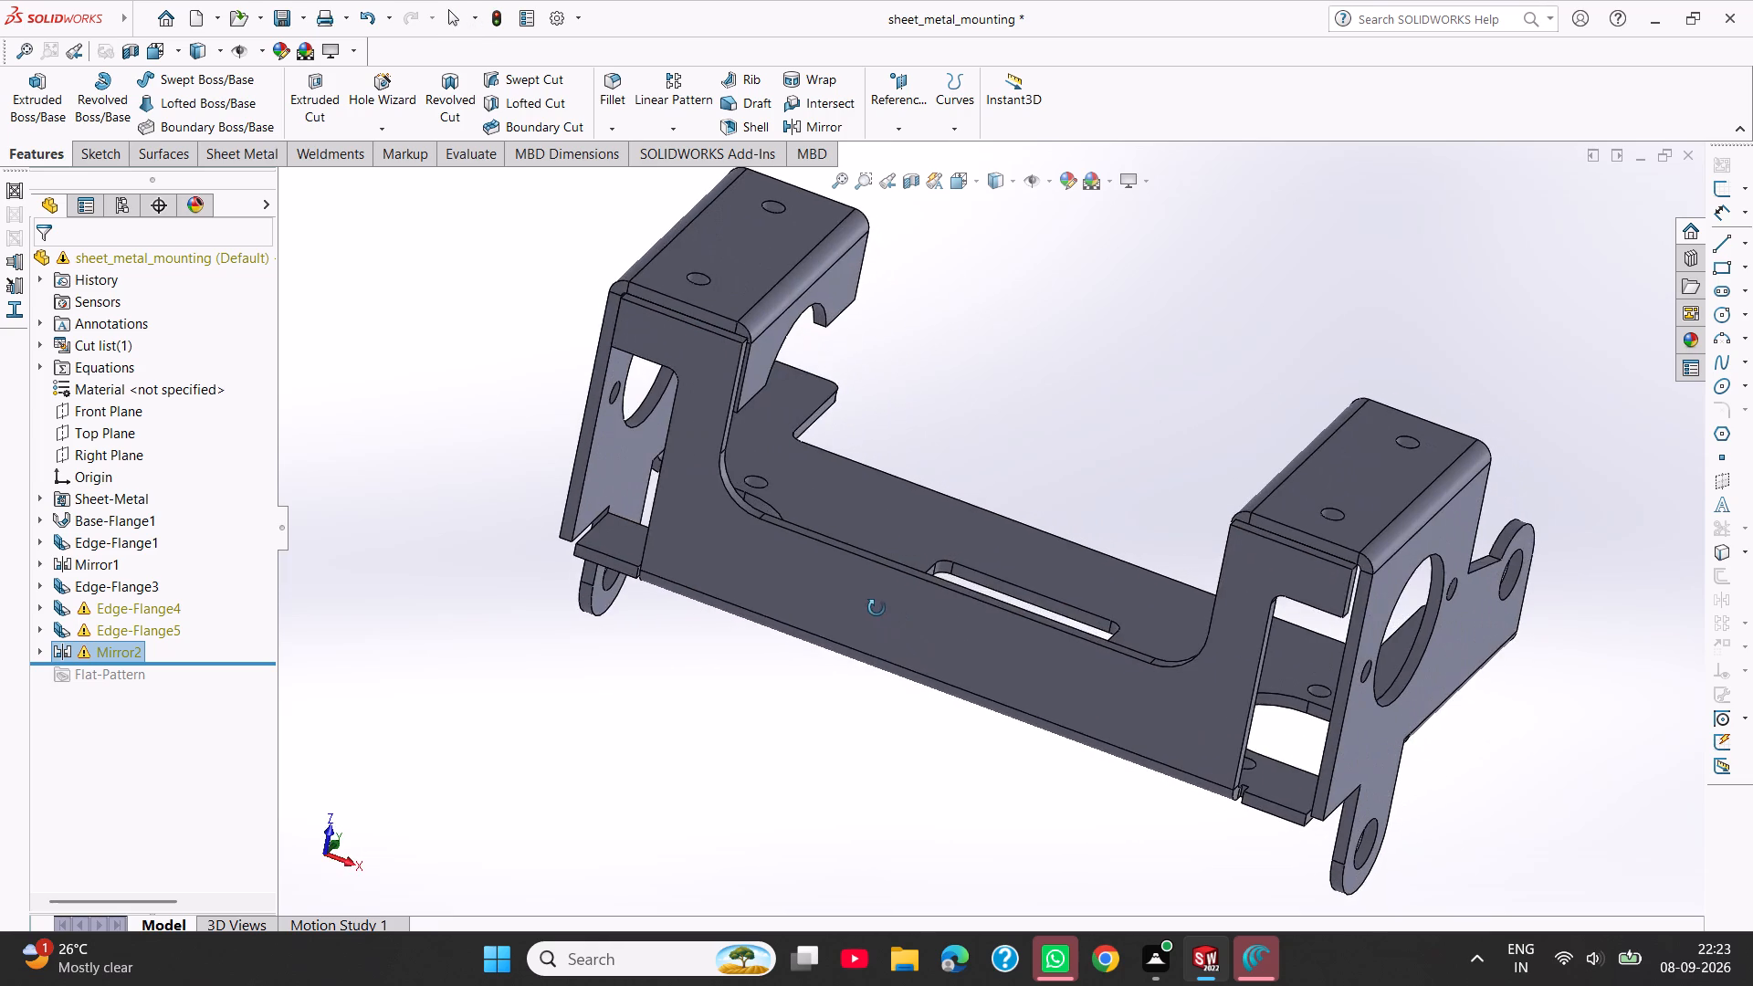
middle_drag(876, 608, 1014, 619)
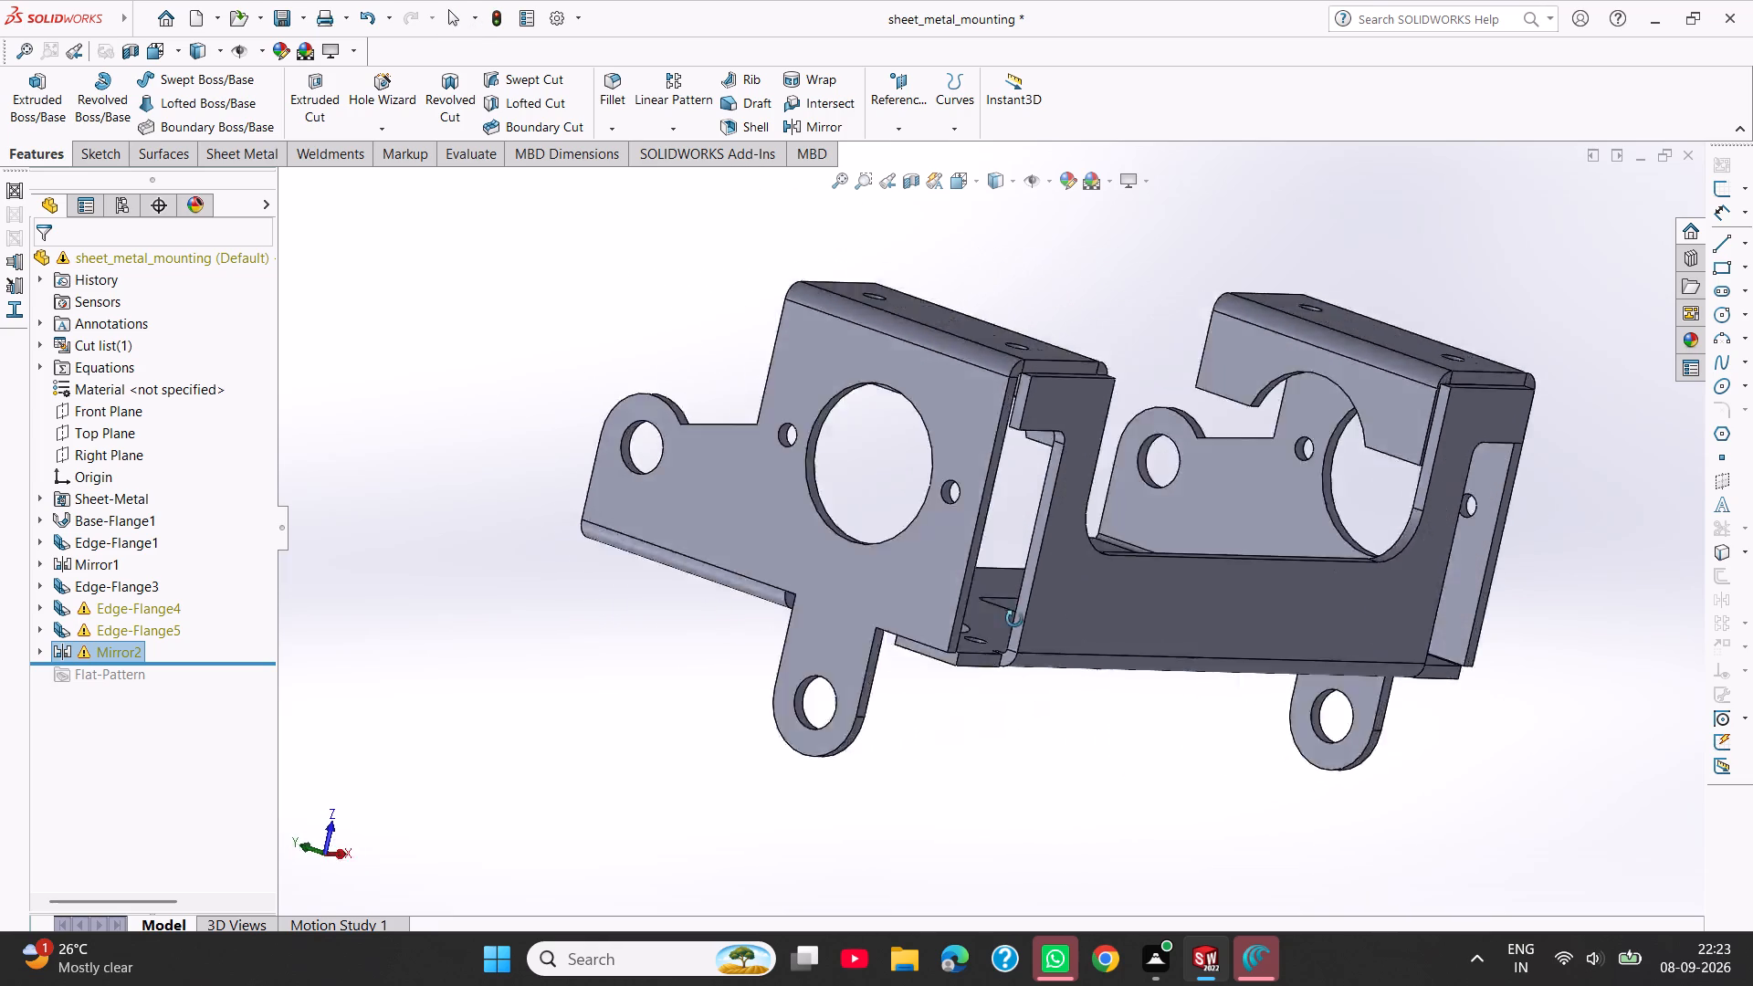
Add a 90° edge flange, 4.7366 mm long with Bend Outside position, on the base tab's short edge beside the side flange.
middle_drag(1014, 619, 958, 660)
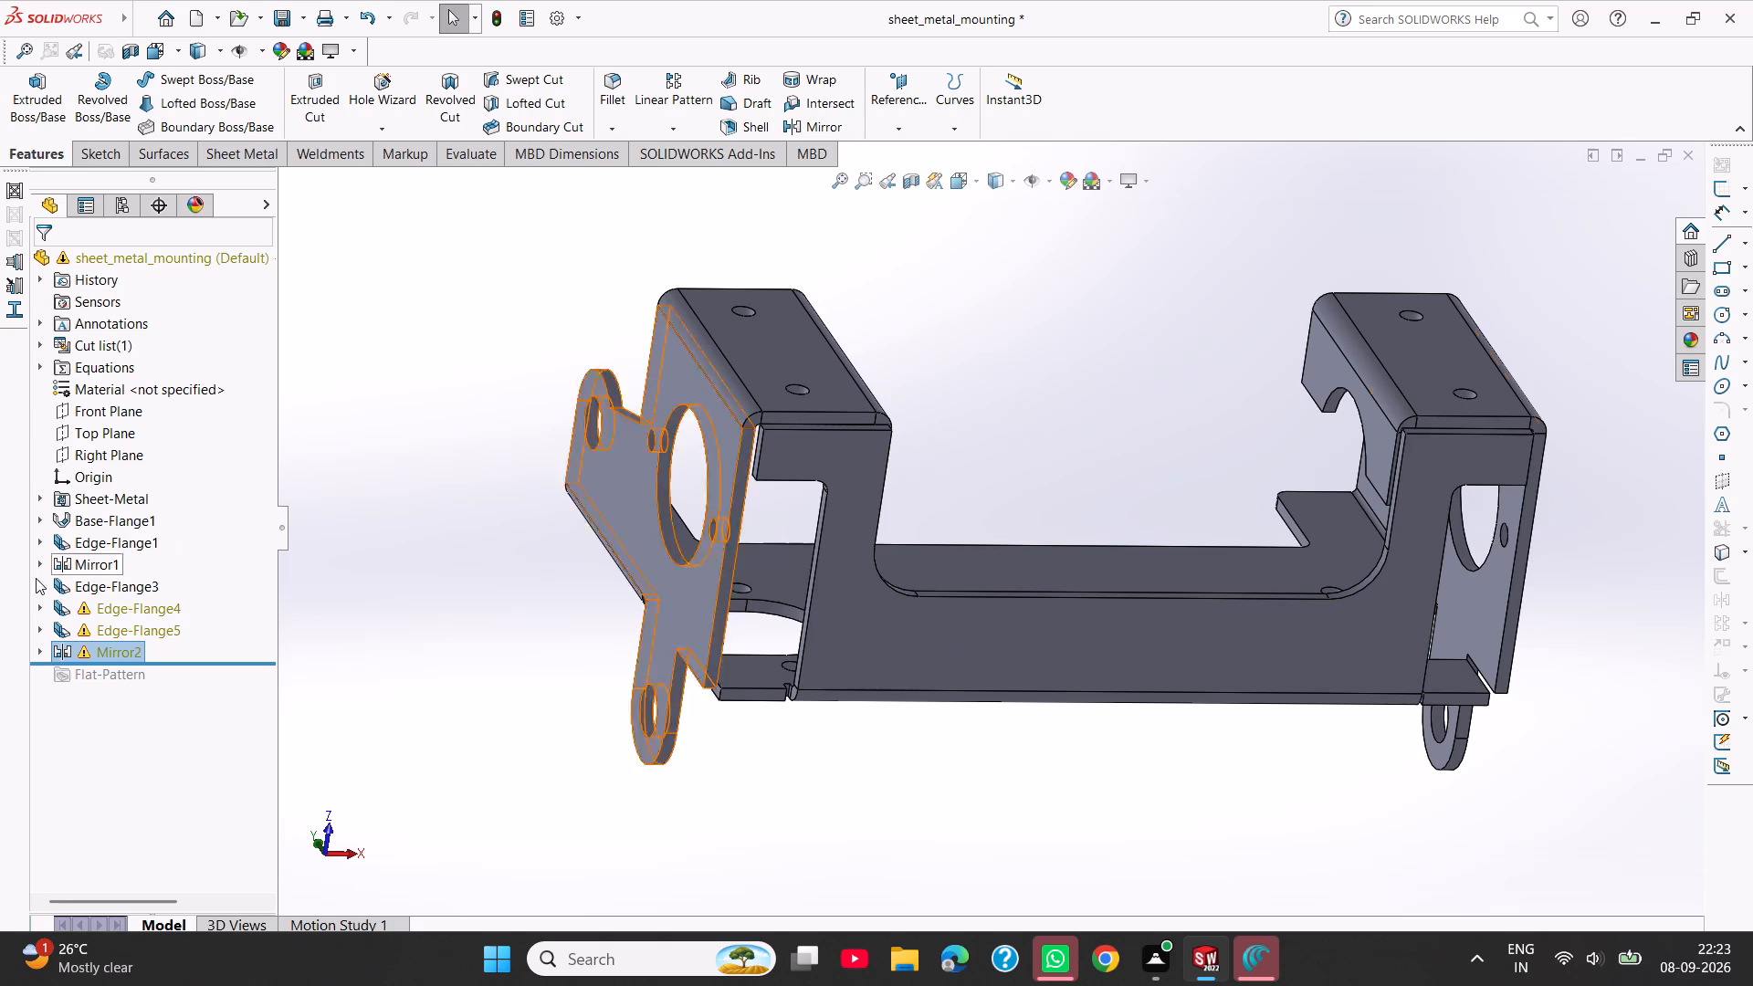
click(46, 88)
click(47, 266)
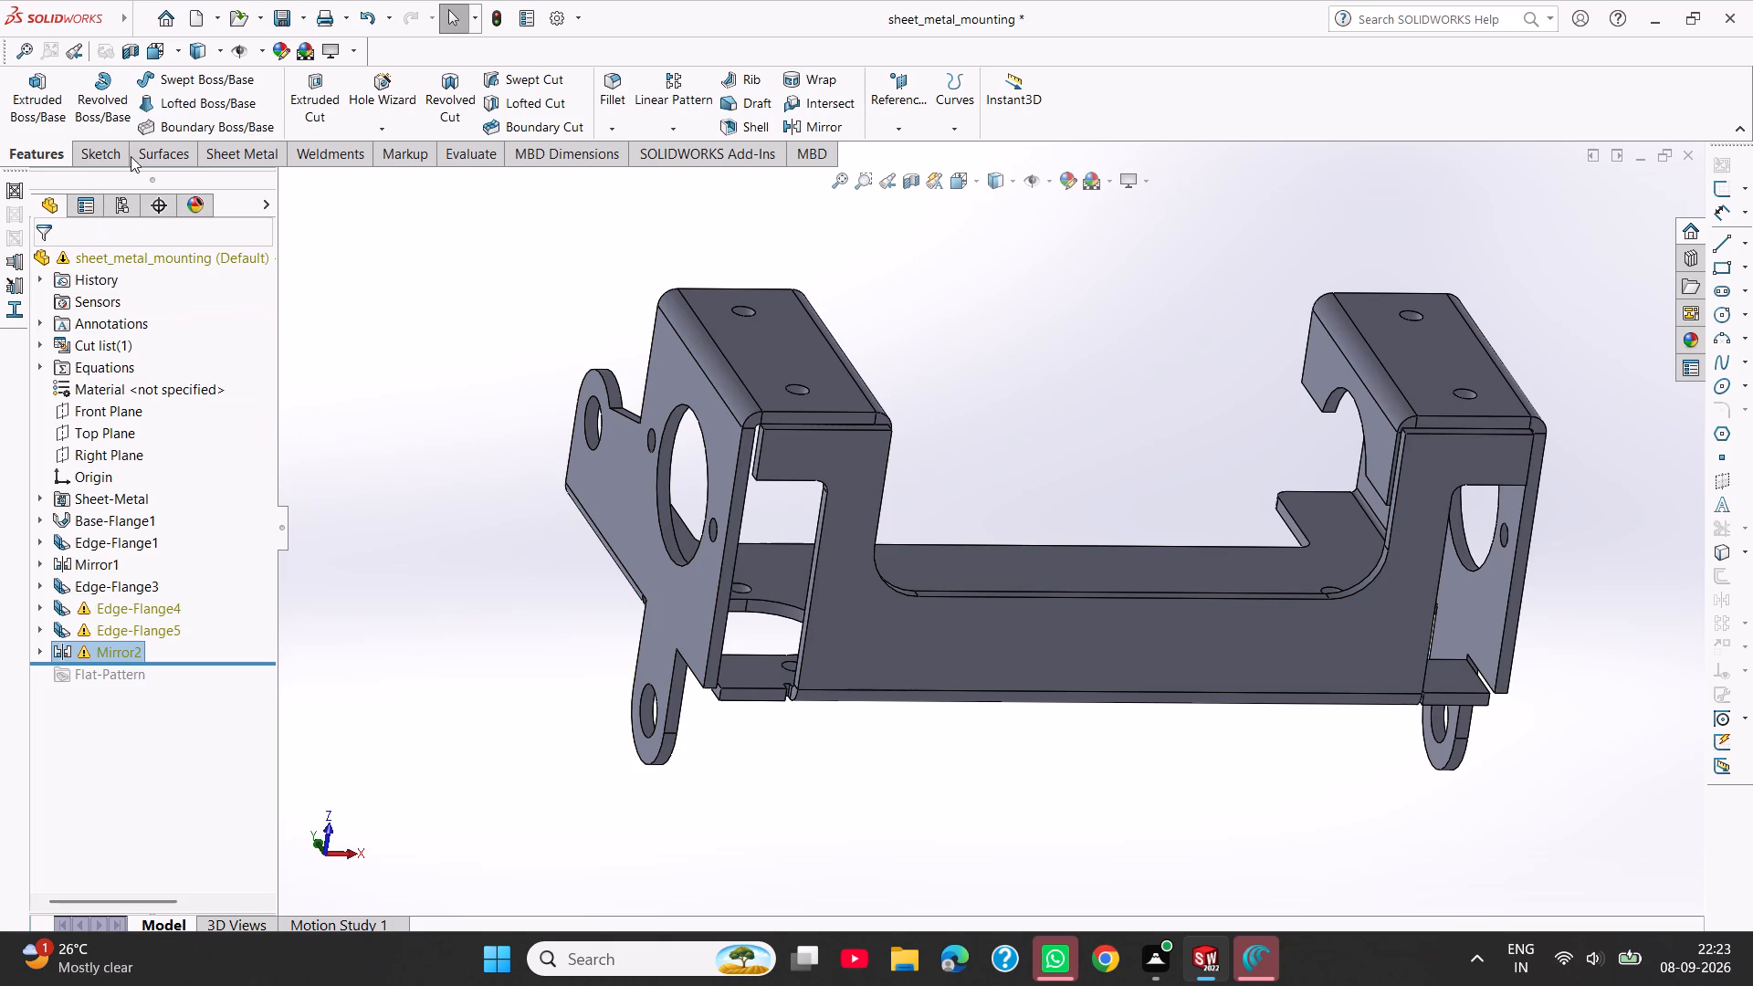
click(223, 156)
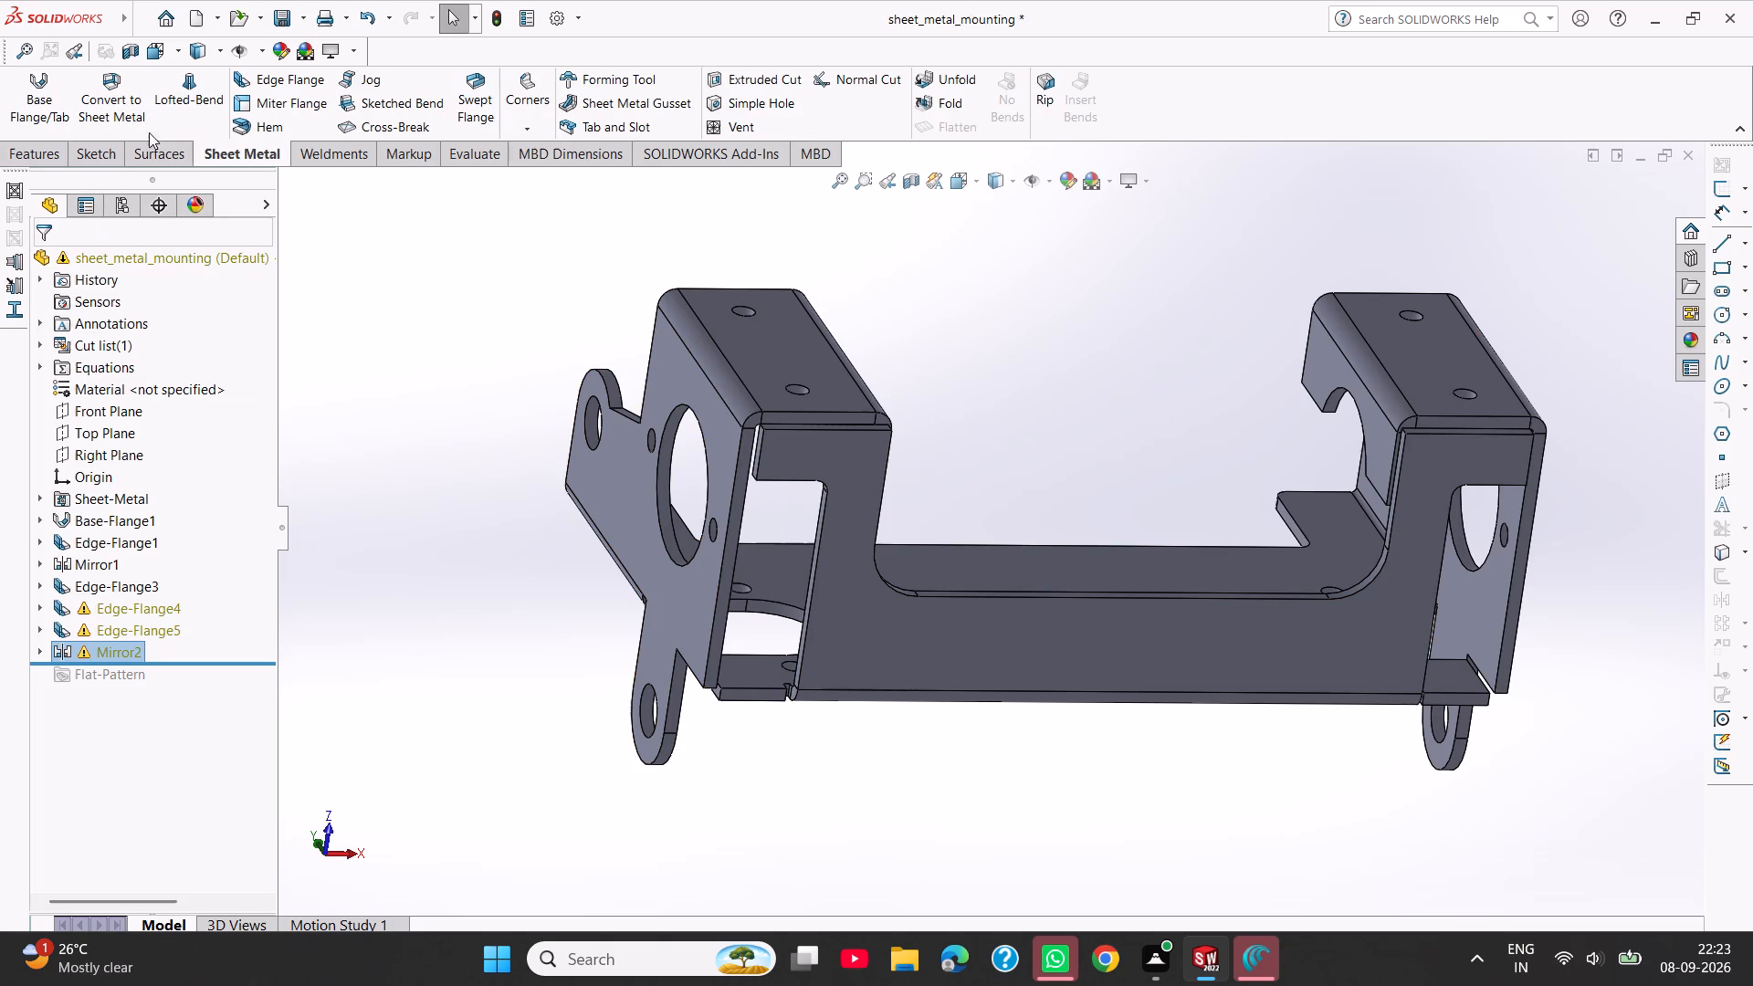
click(268, 71)
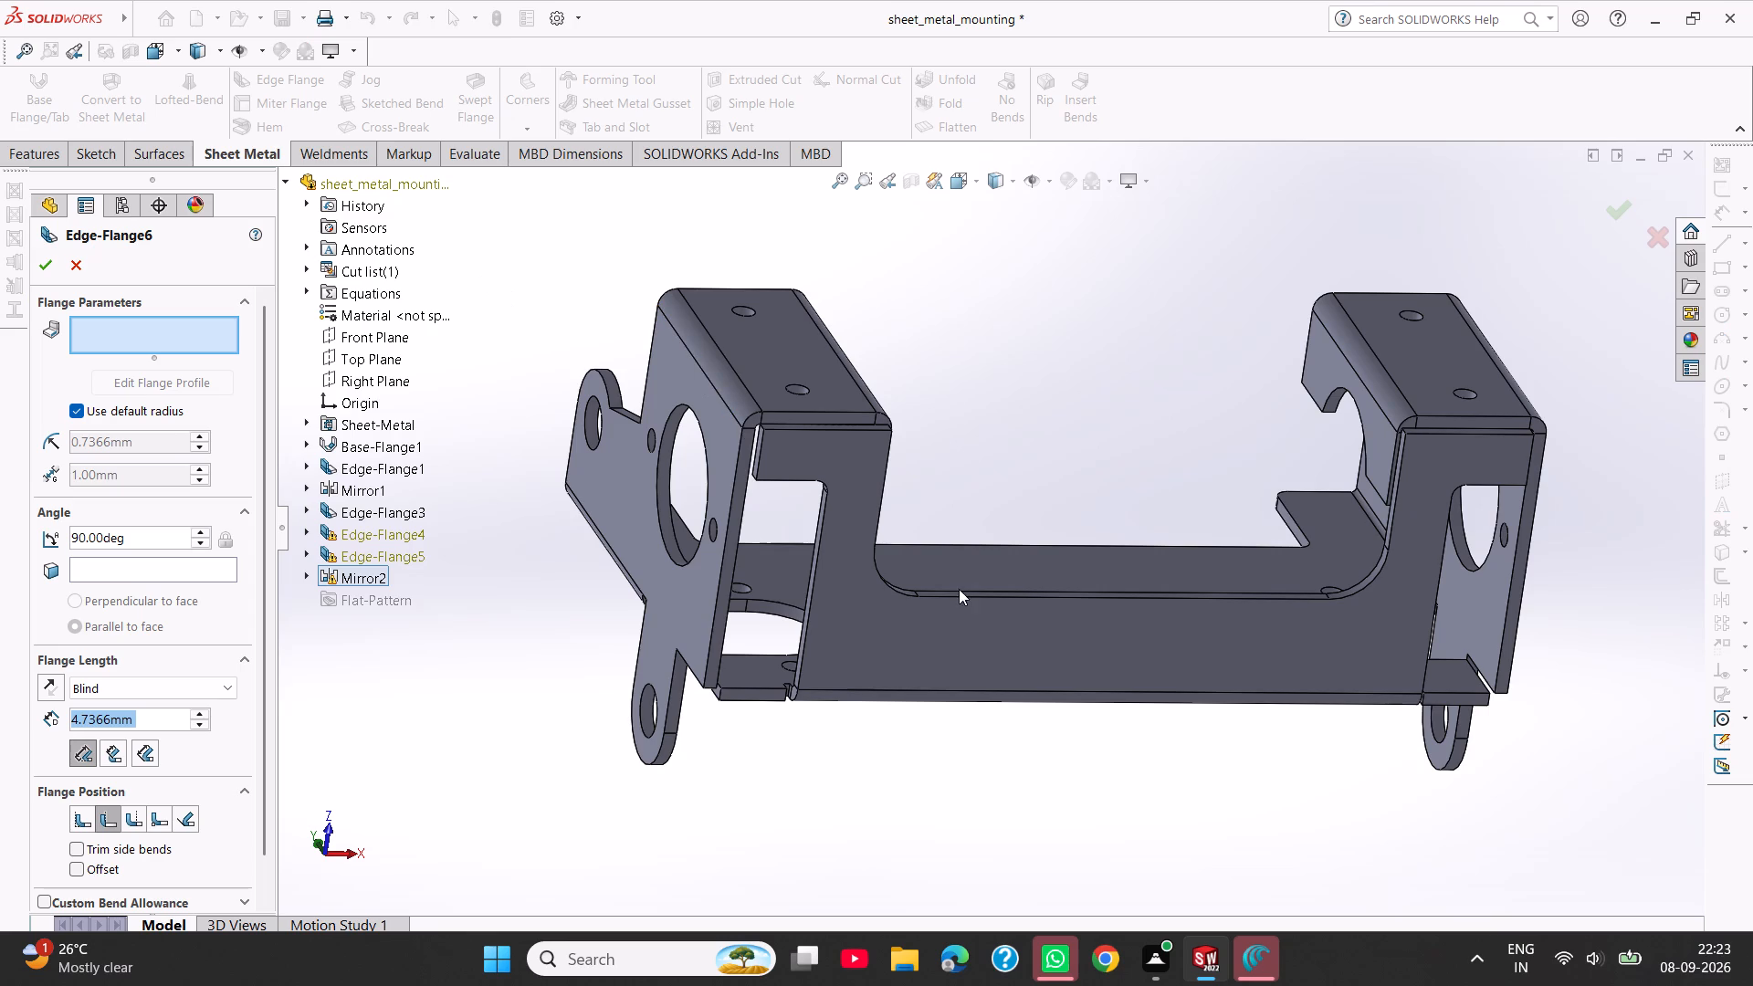
scroll(1469, 675, down, 3)
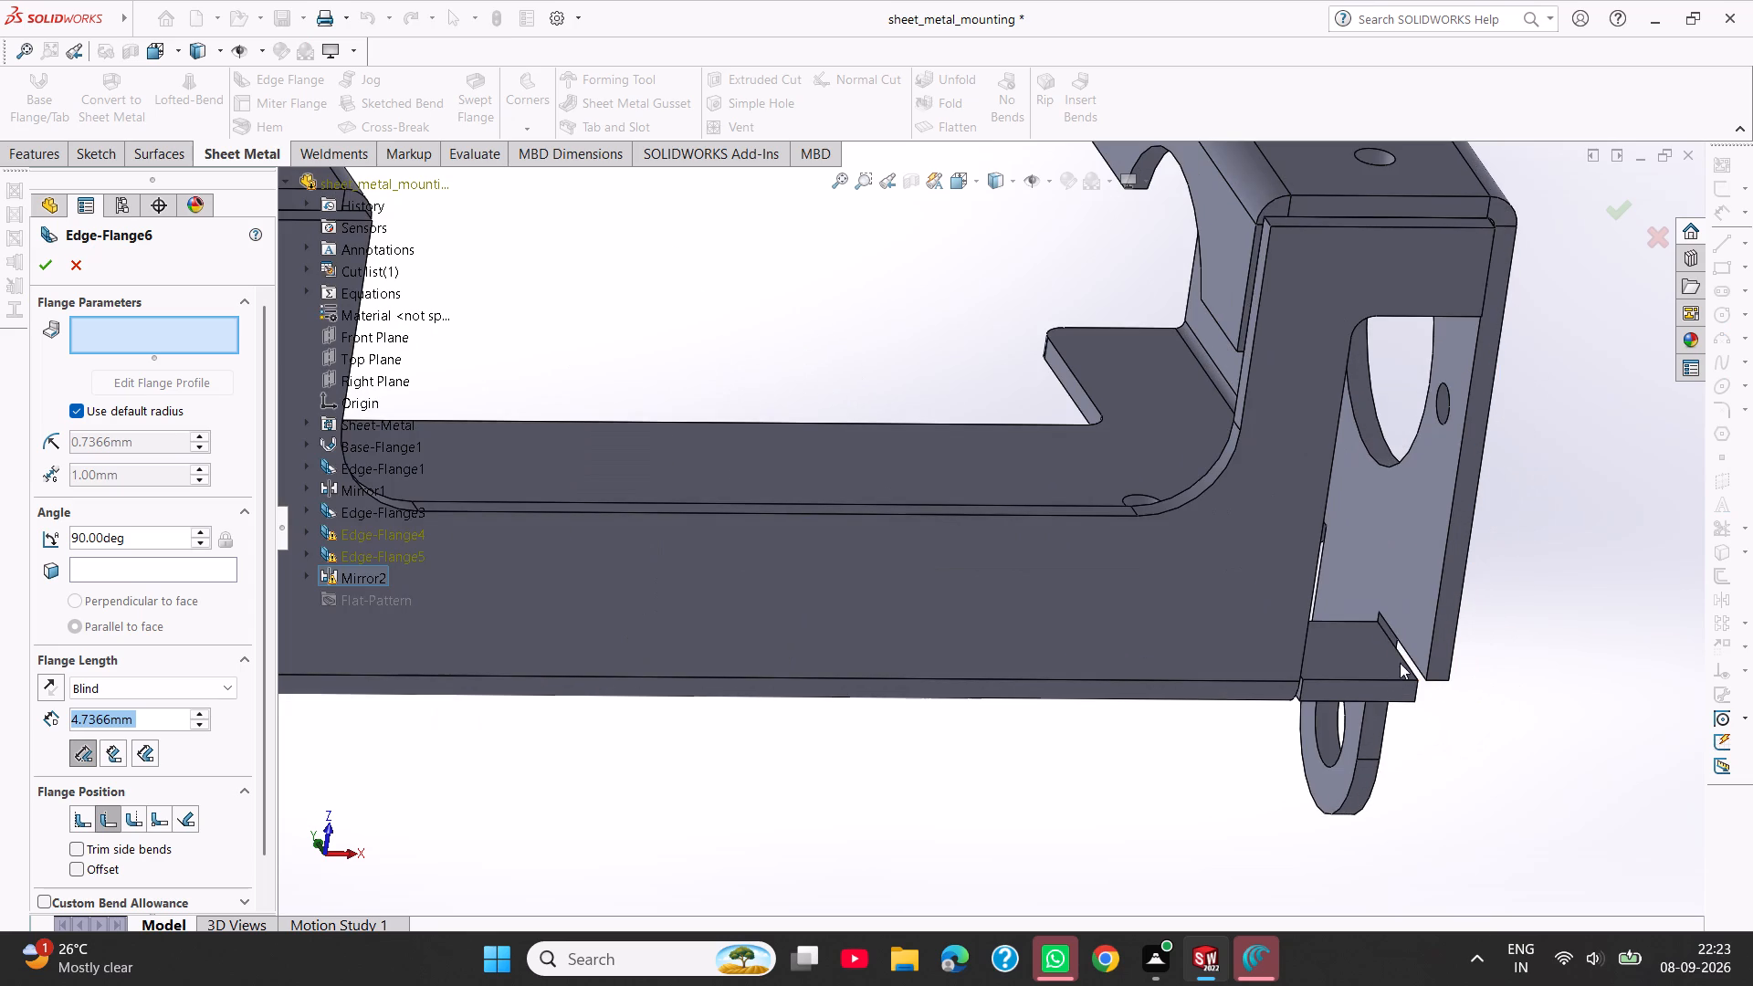
click(1402, 661)
click(1422, 619)
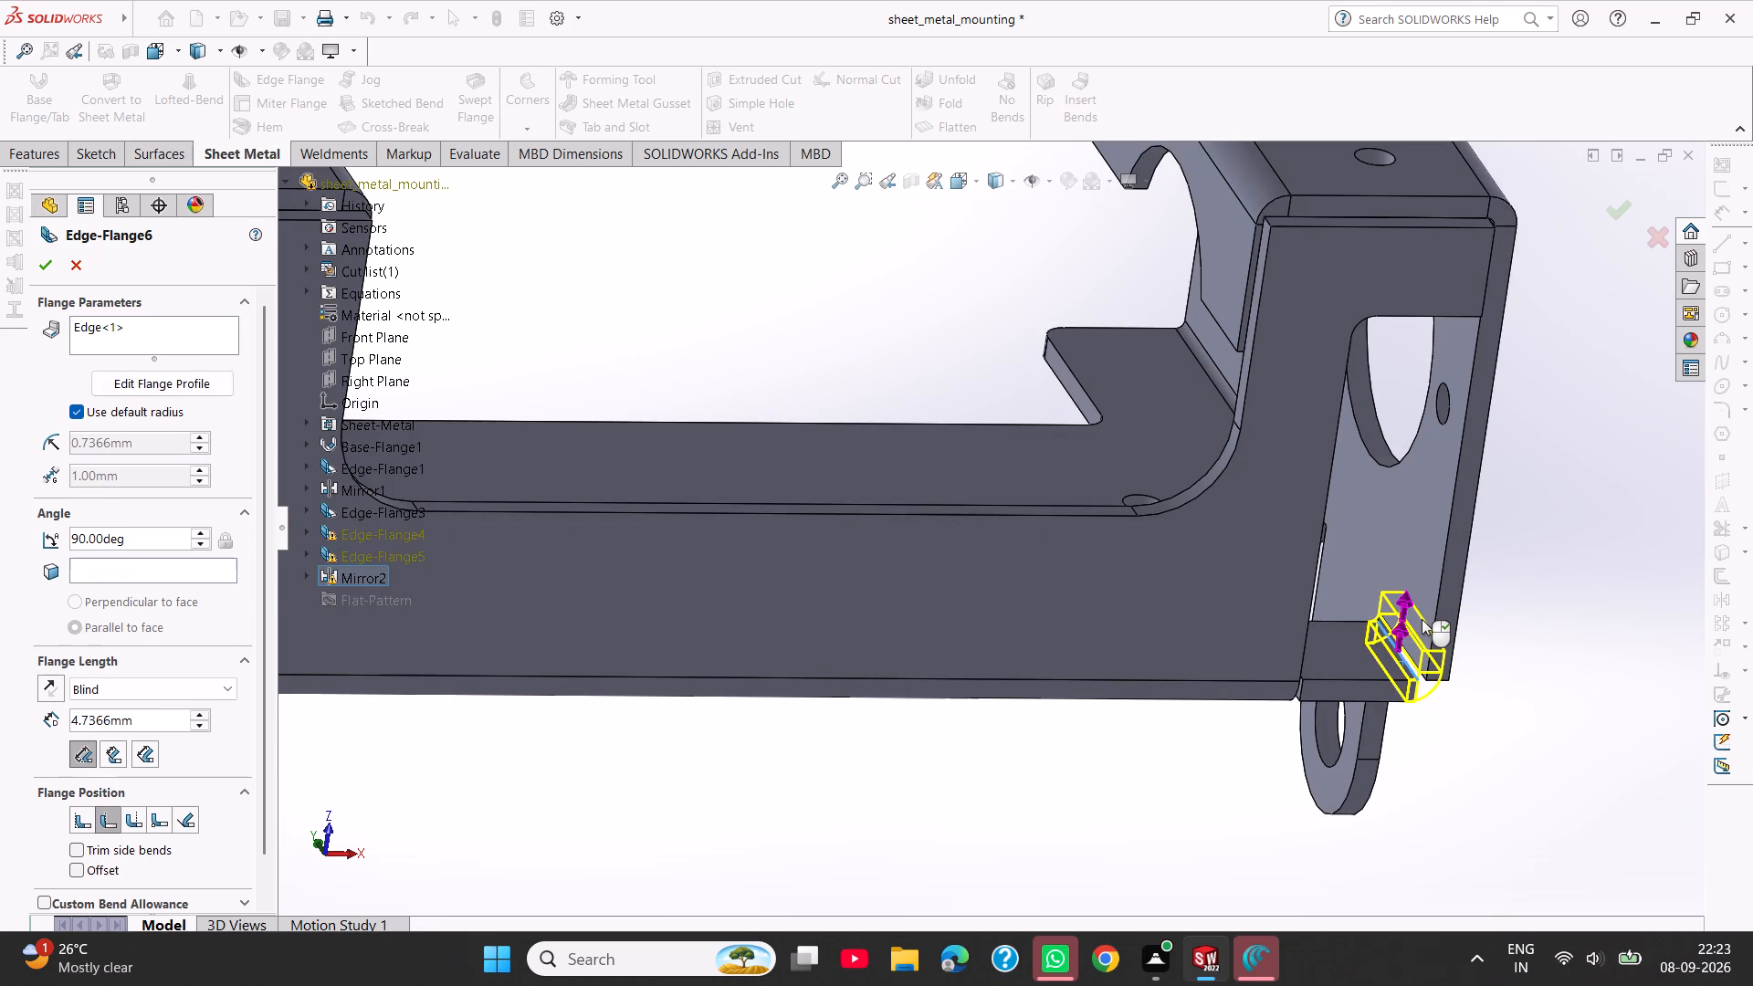
middle_drag(1365, 591, 1332, 542)
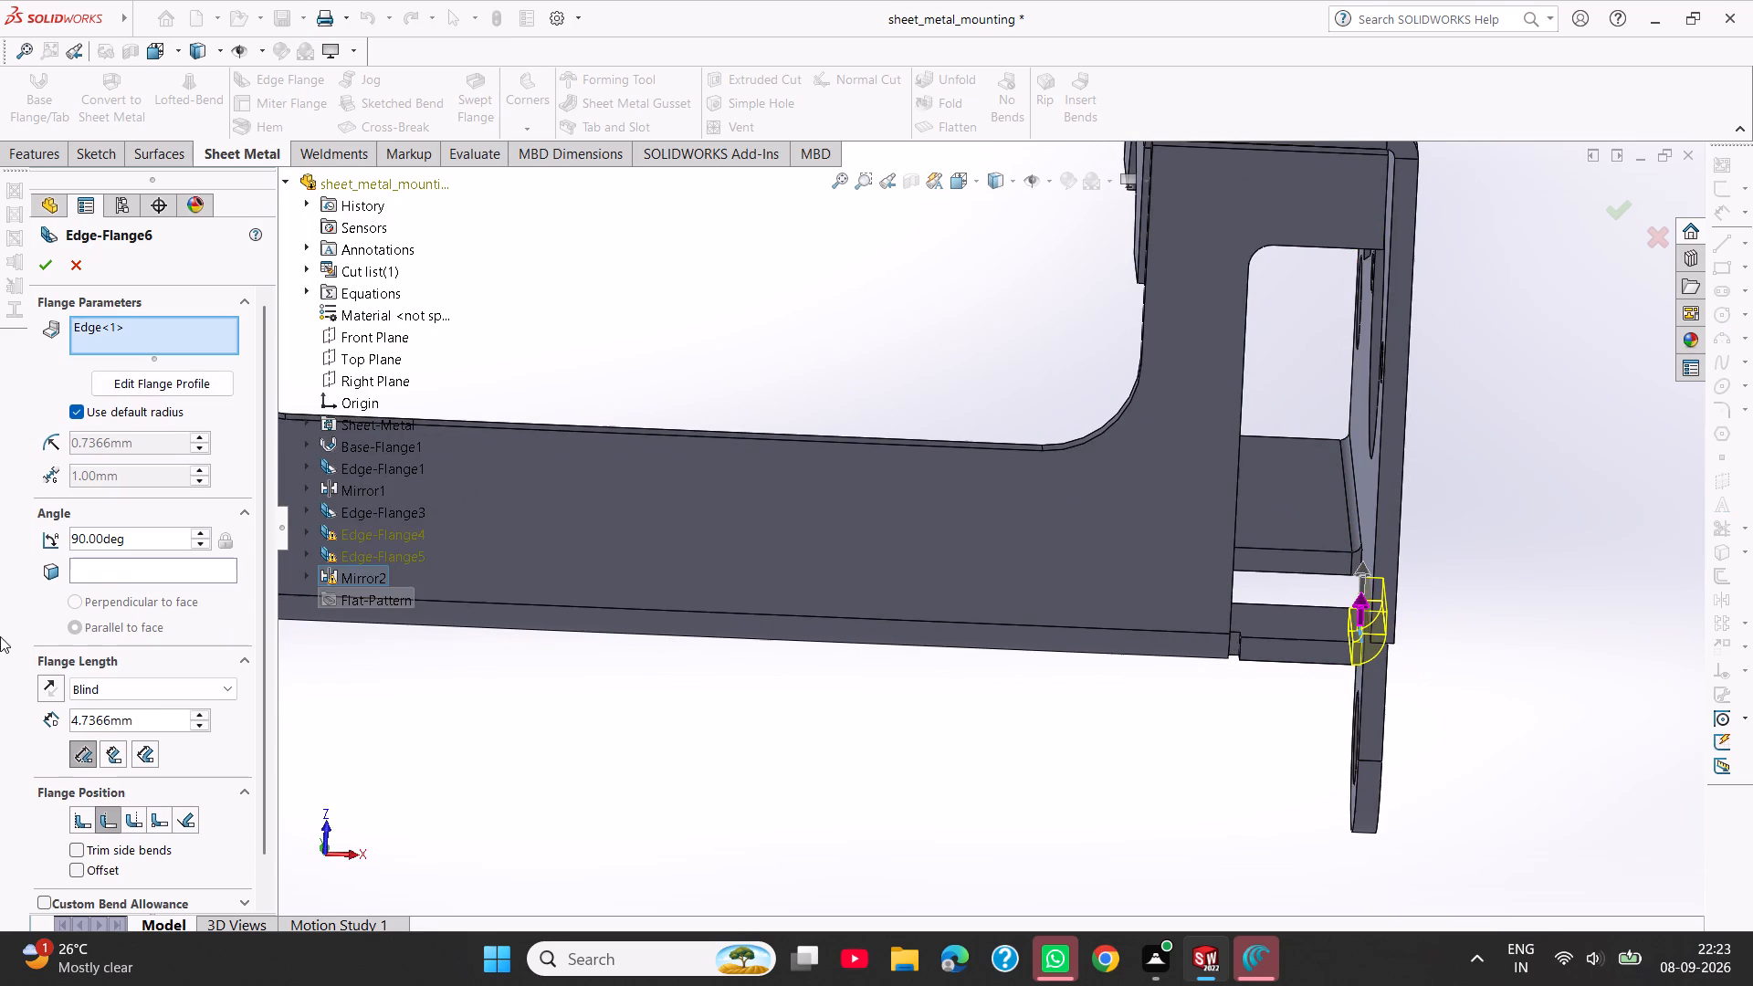
click(127, 817)
click(41, 270)
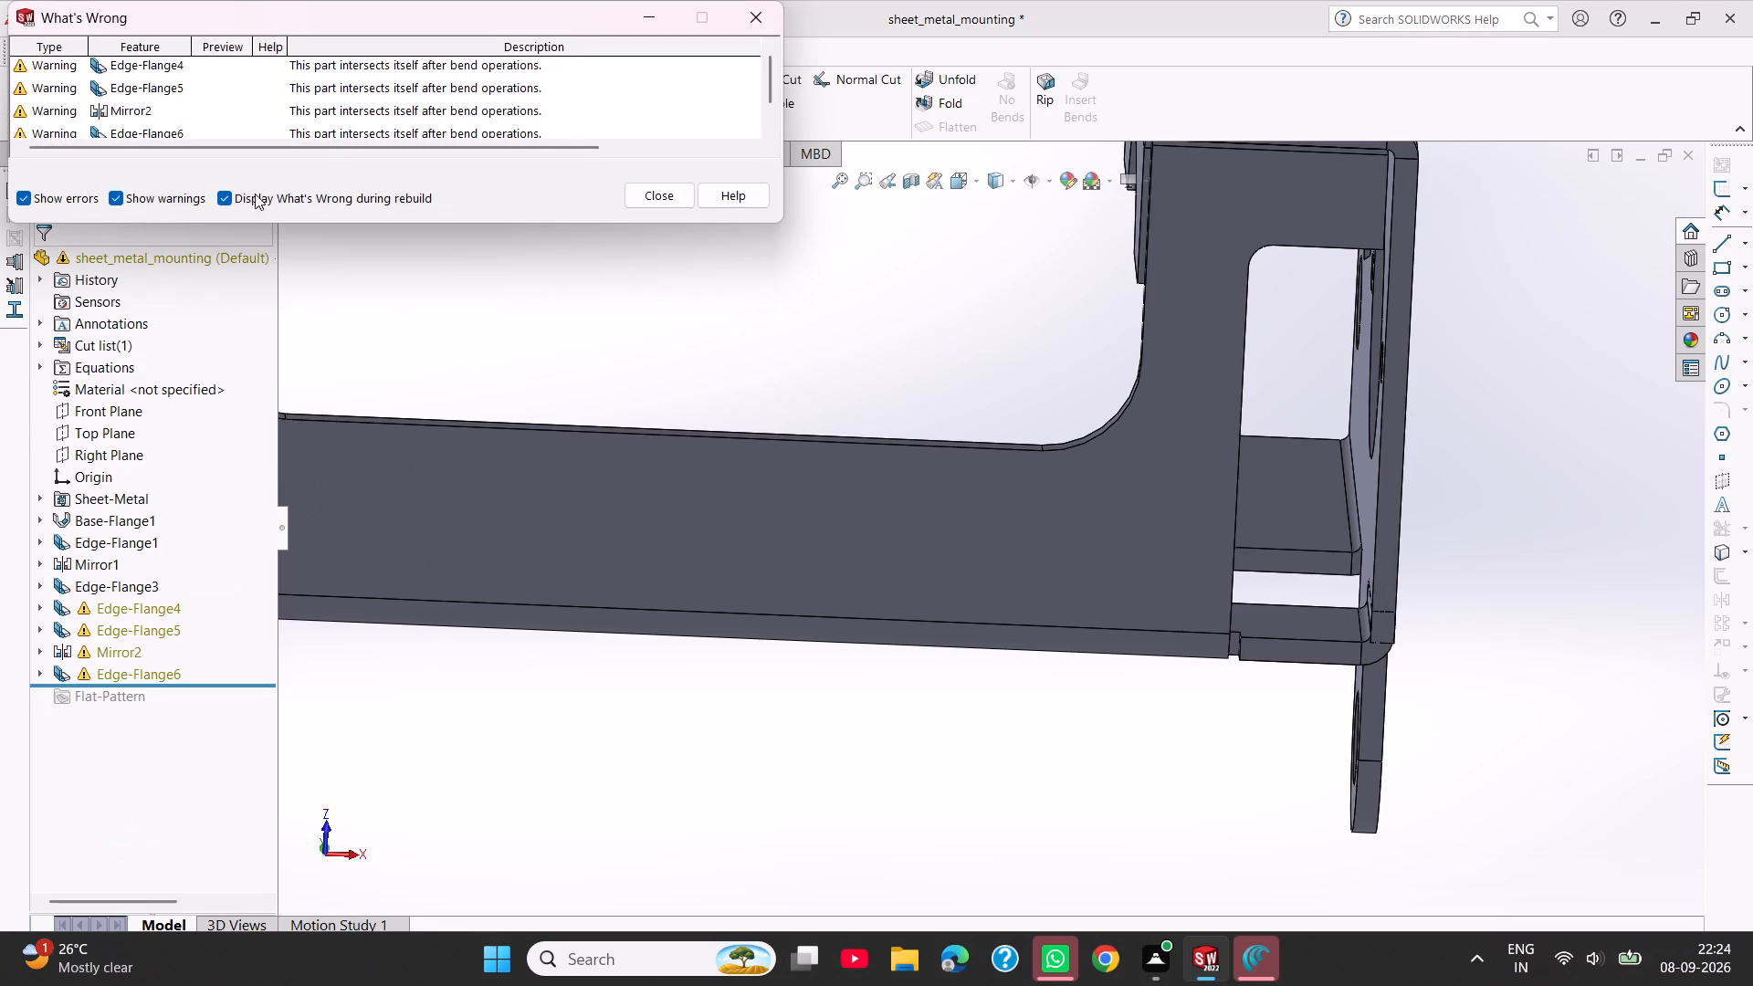
click(646, 200)
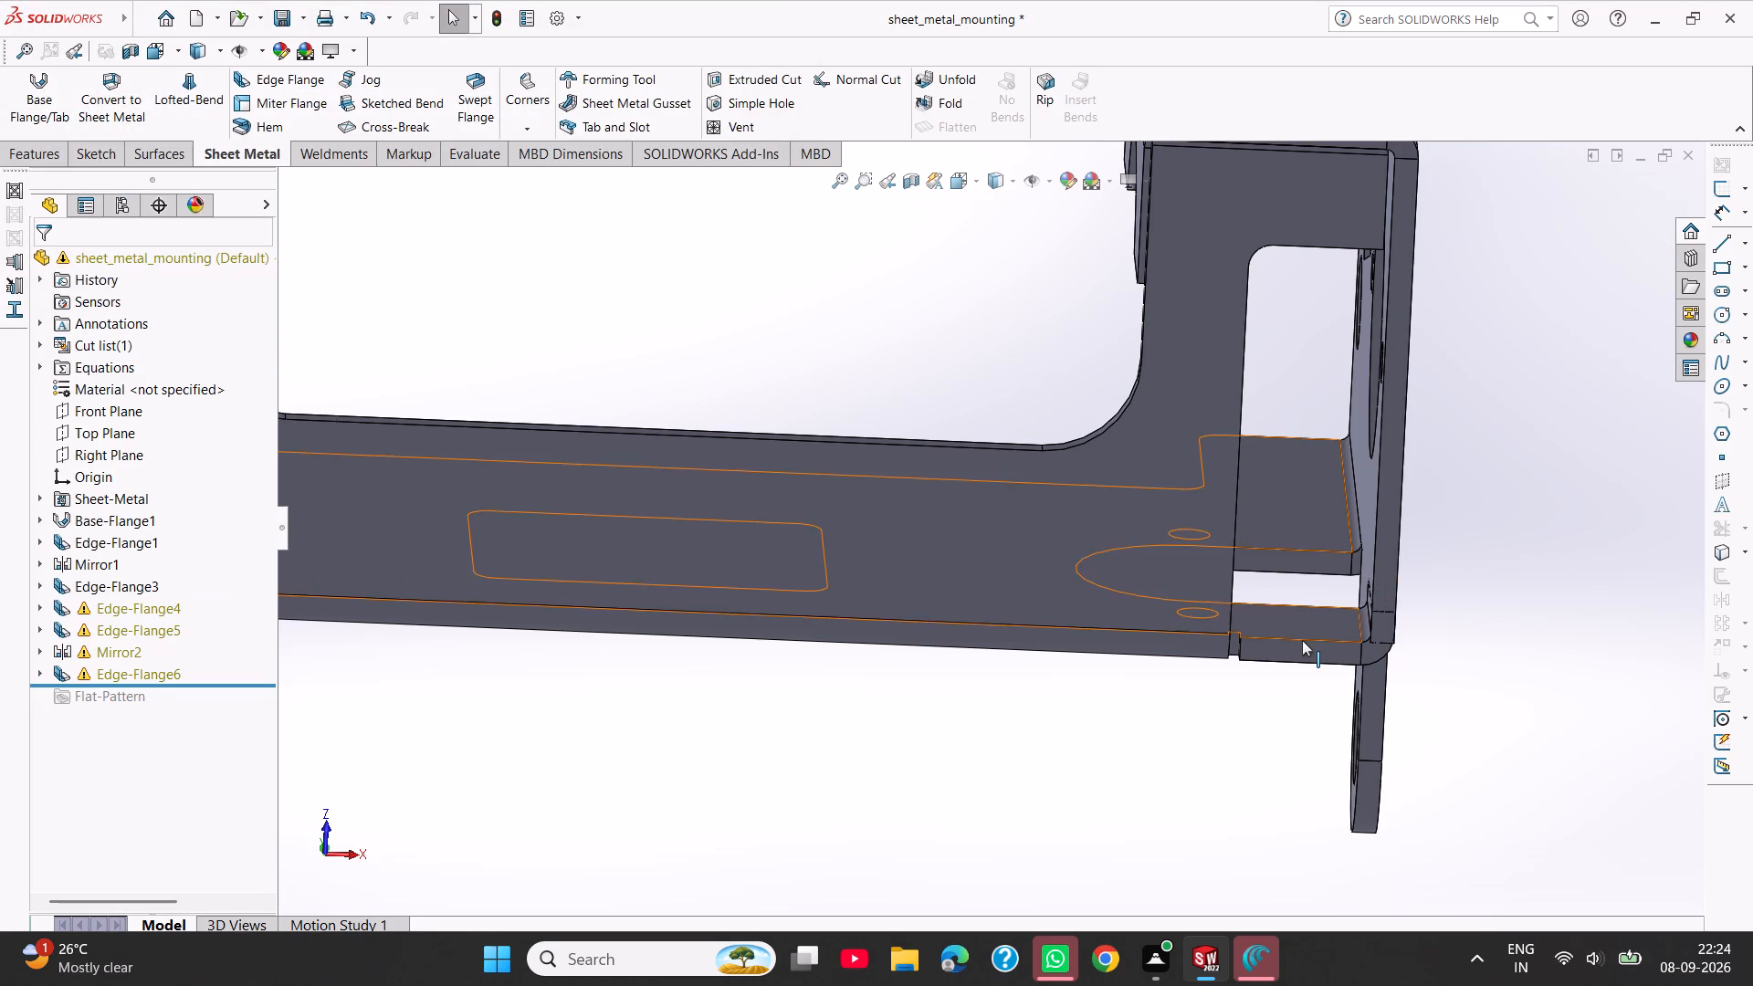
Examine the new edge flange and its corner from several sides, along with the whole mounting part.
scroll(1302, 641, down, 3)
middle_drag(1301, 599, 1270, 503)
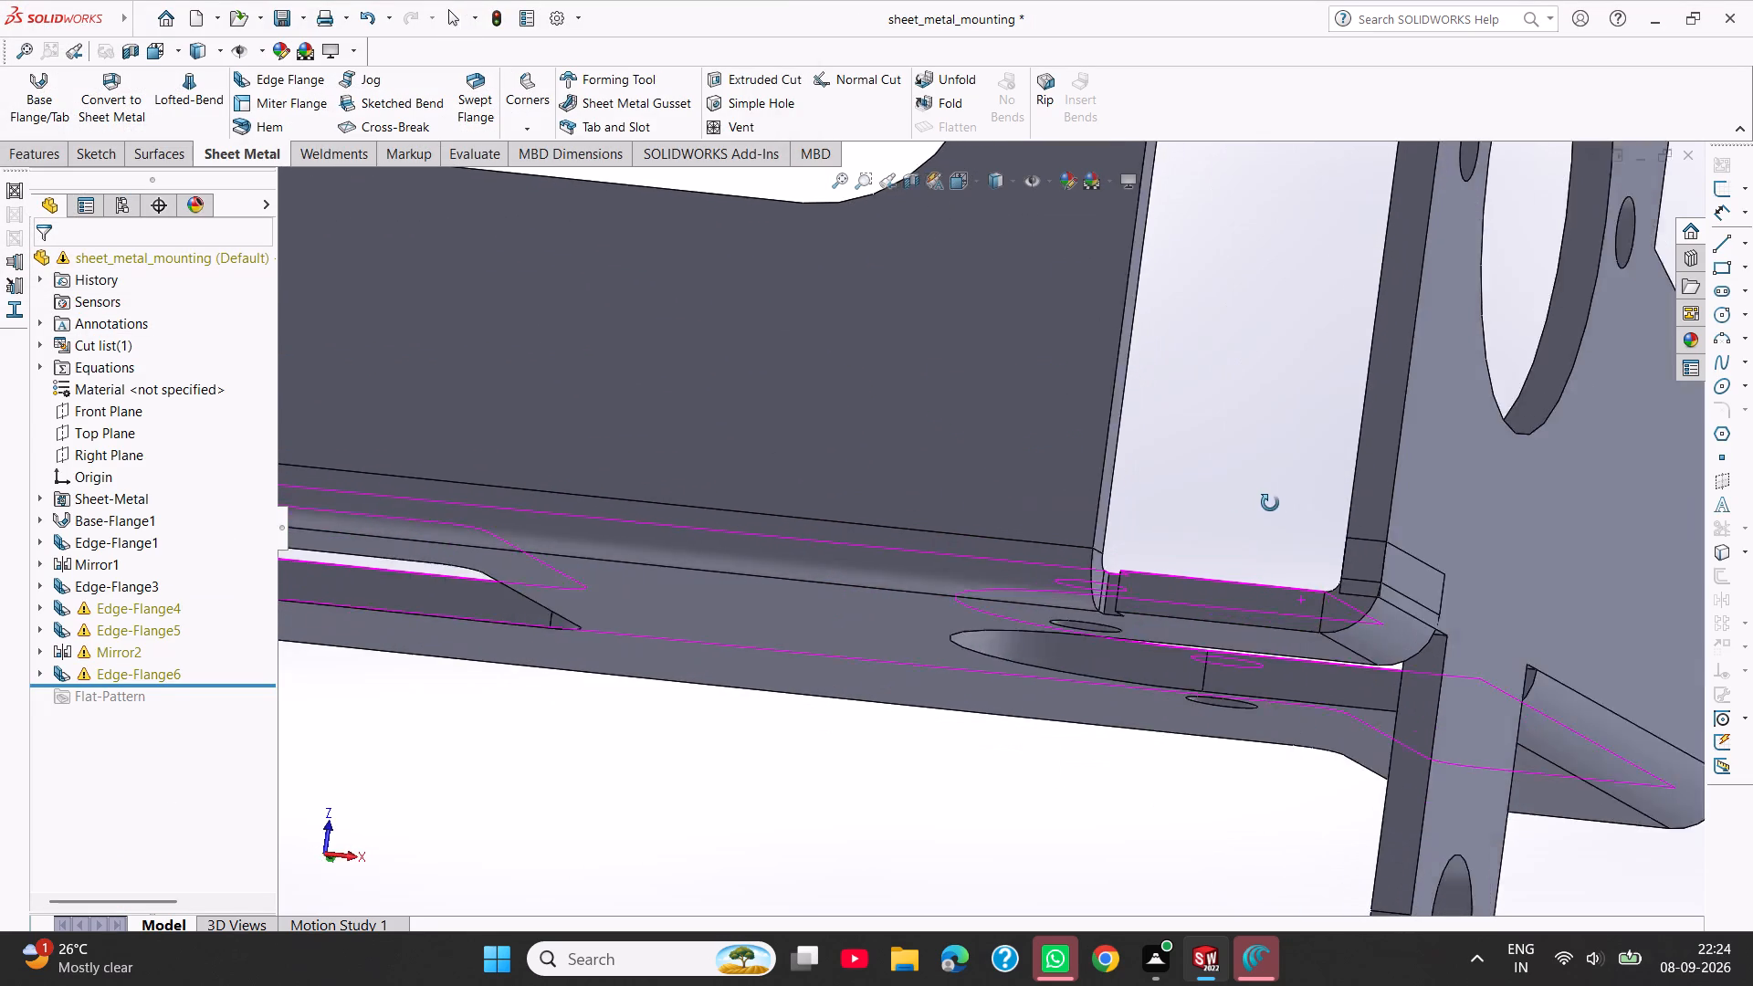
middle_drag(1270, 503, 883, 421)
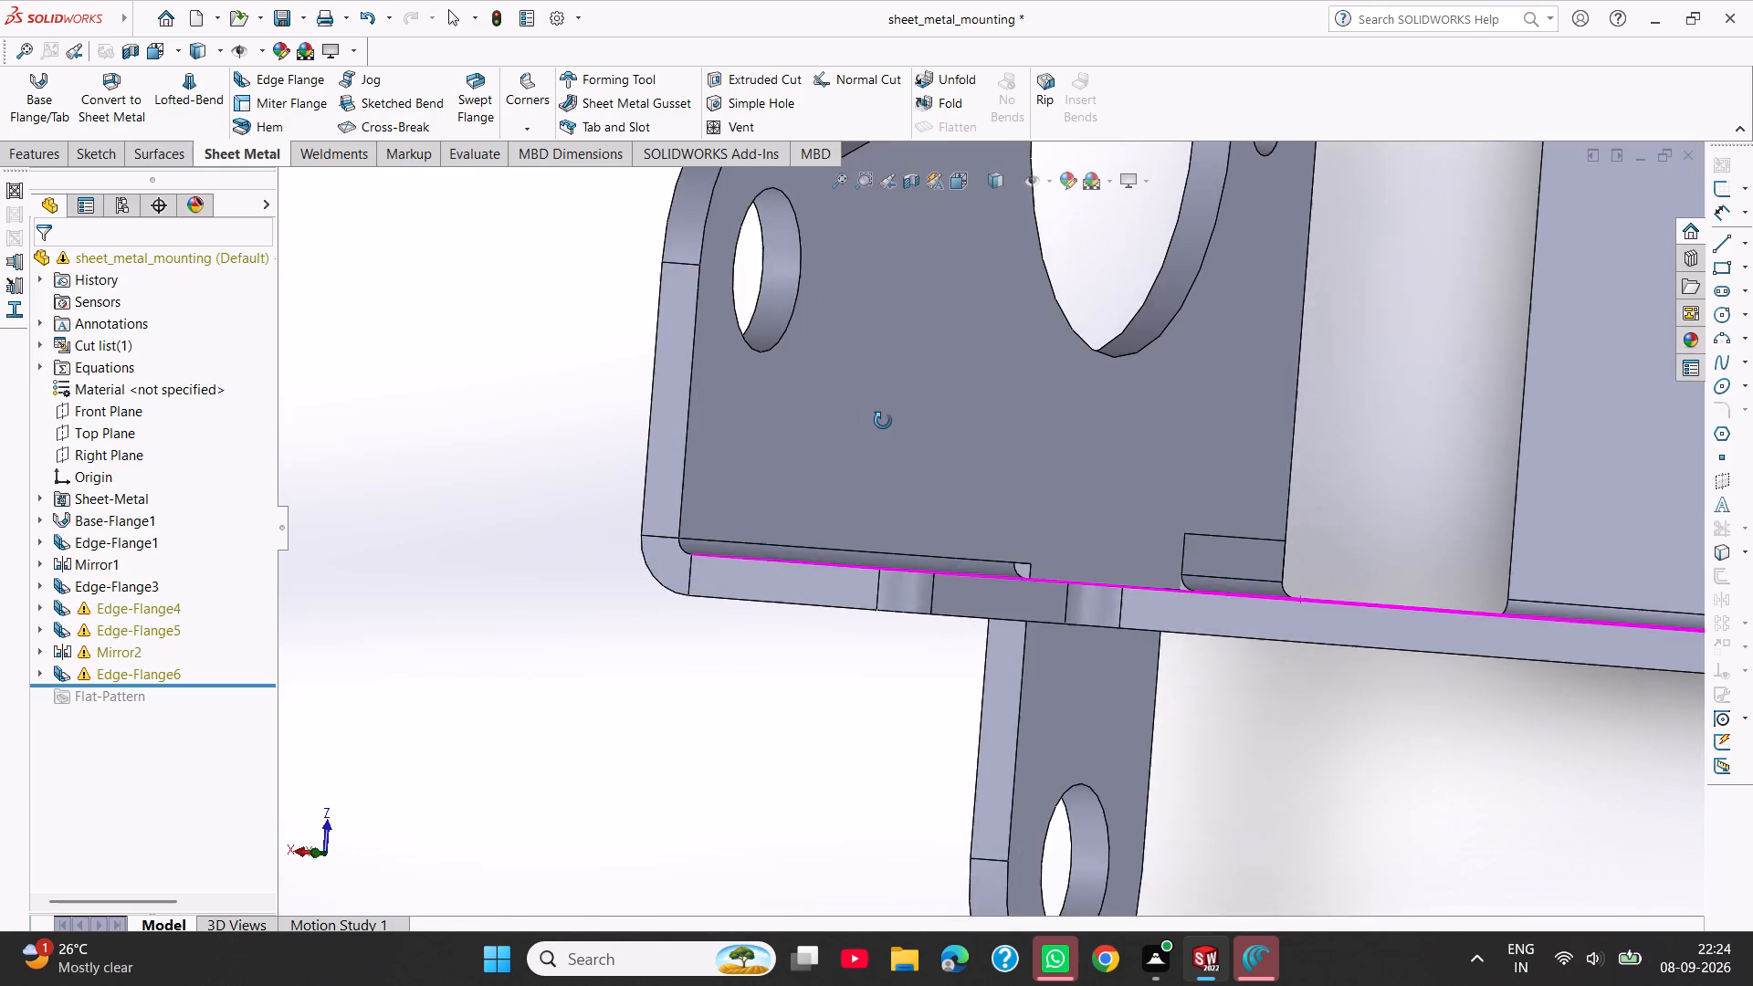
middle_drag(883, 421, 939, 547)
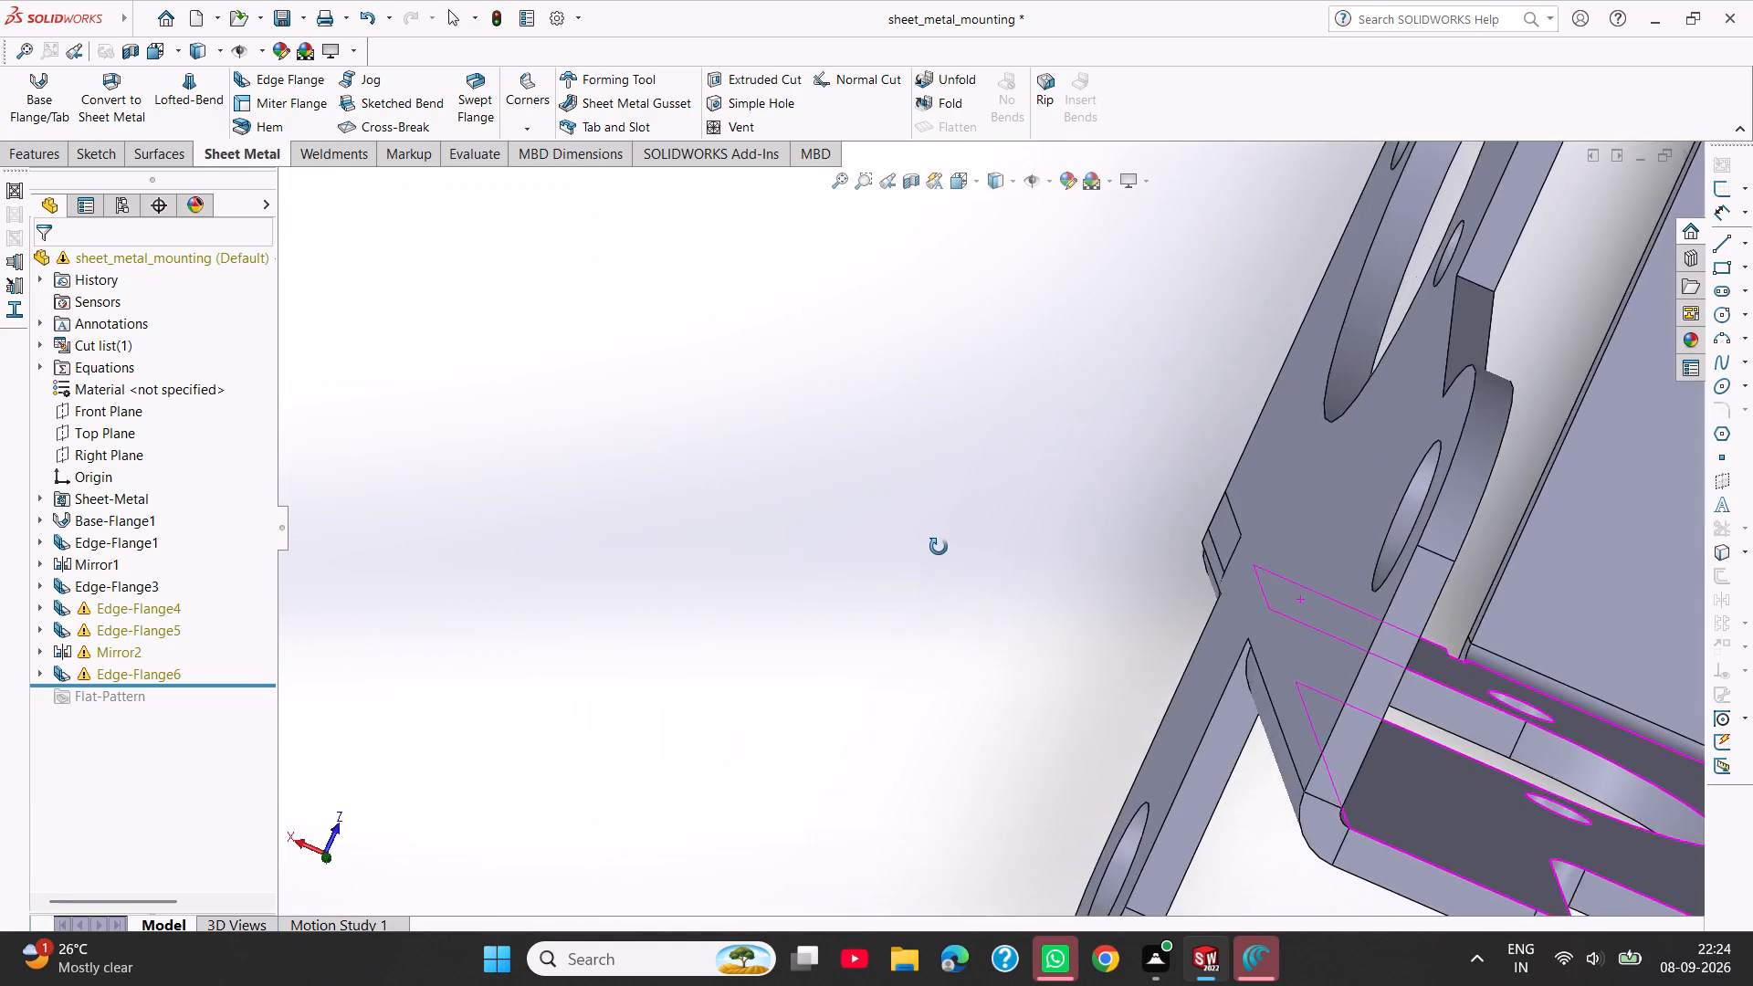
middle_drag(939, 547, 1006, 592)
scroll(1006, 592, up, 3)
middle_drag(1044, 552, 1090, 596)
scroll(1062, 579, up, 3)
middle_drag(1019, 556, 847, 477)
scroll(1049, 650, up, 1)
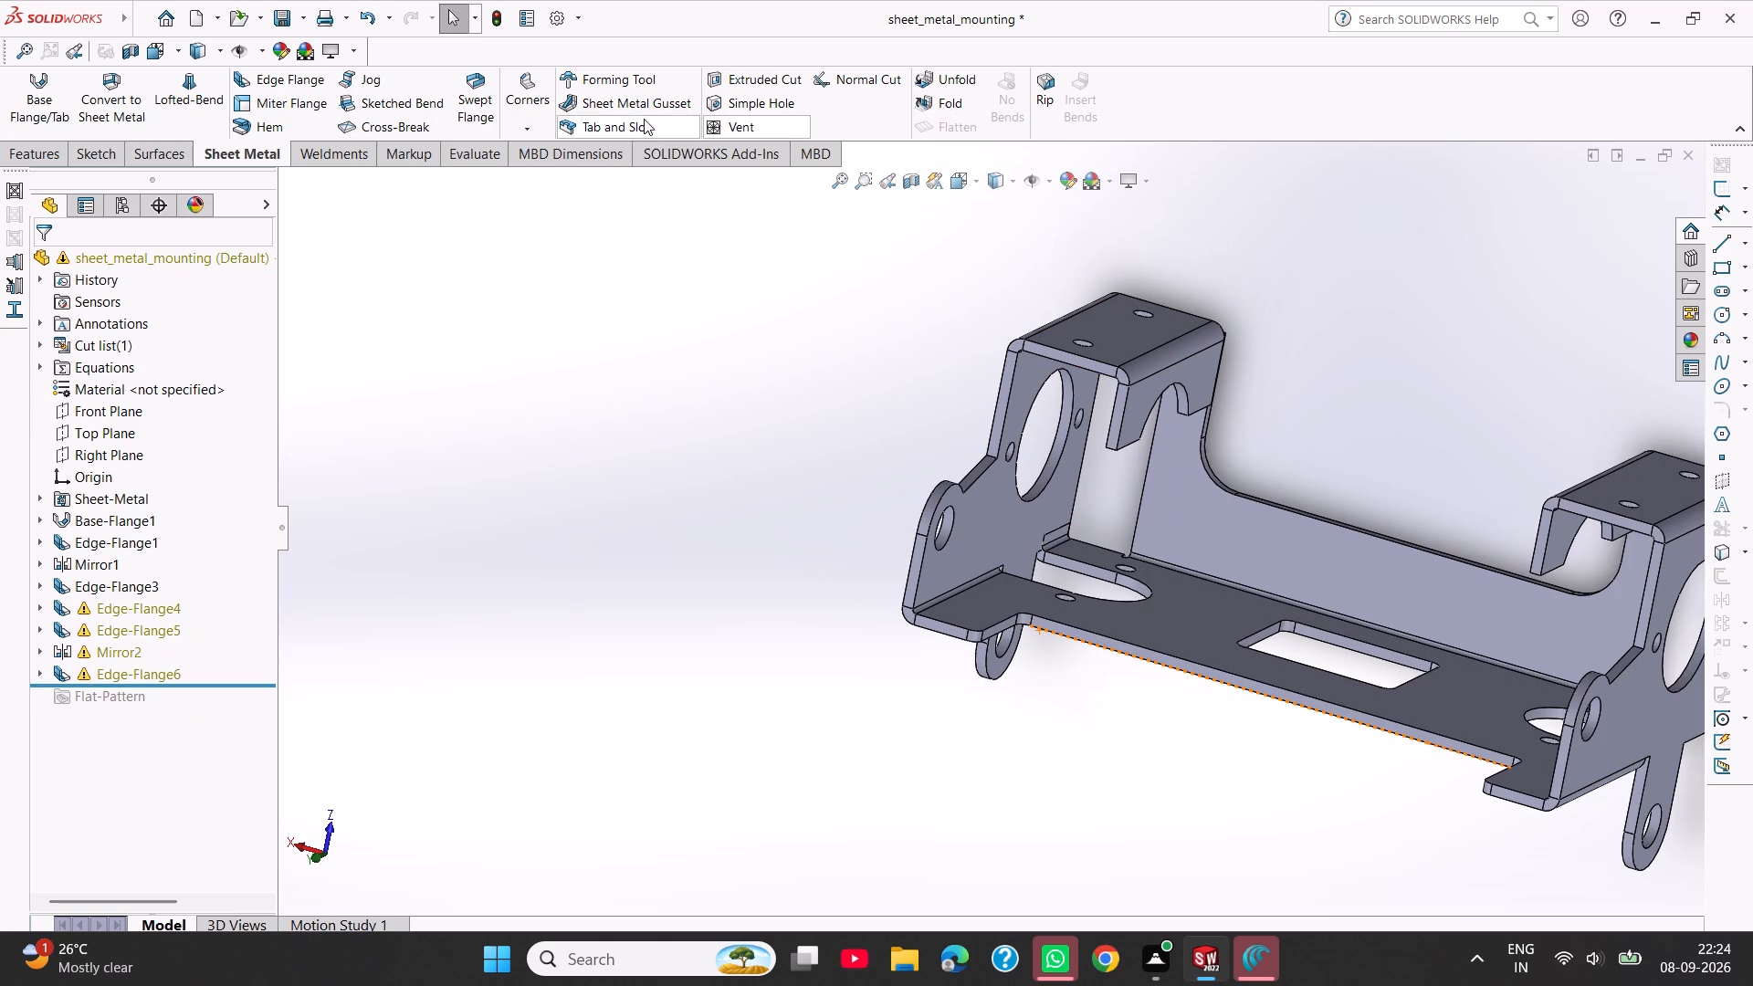
Mirror the new small edge flange about the Right Plane.
click(0, 153)
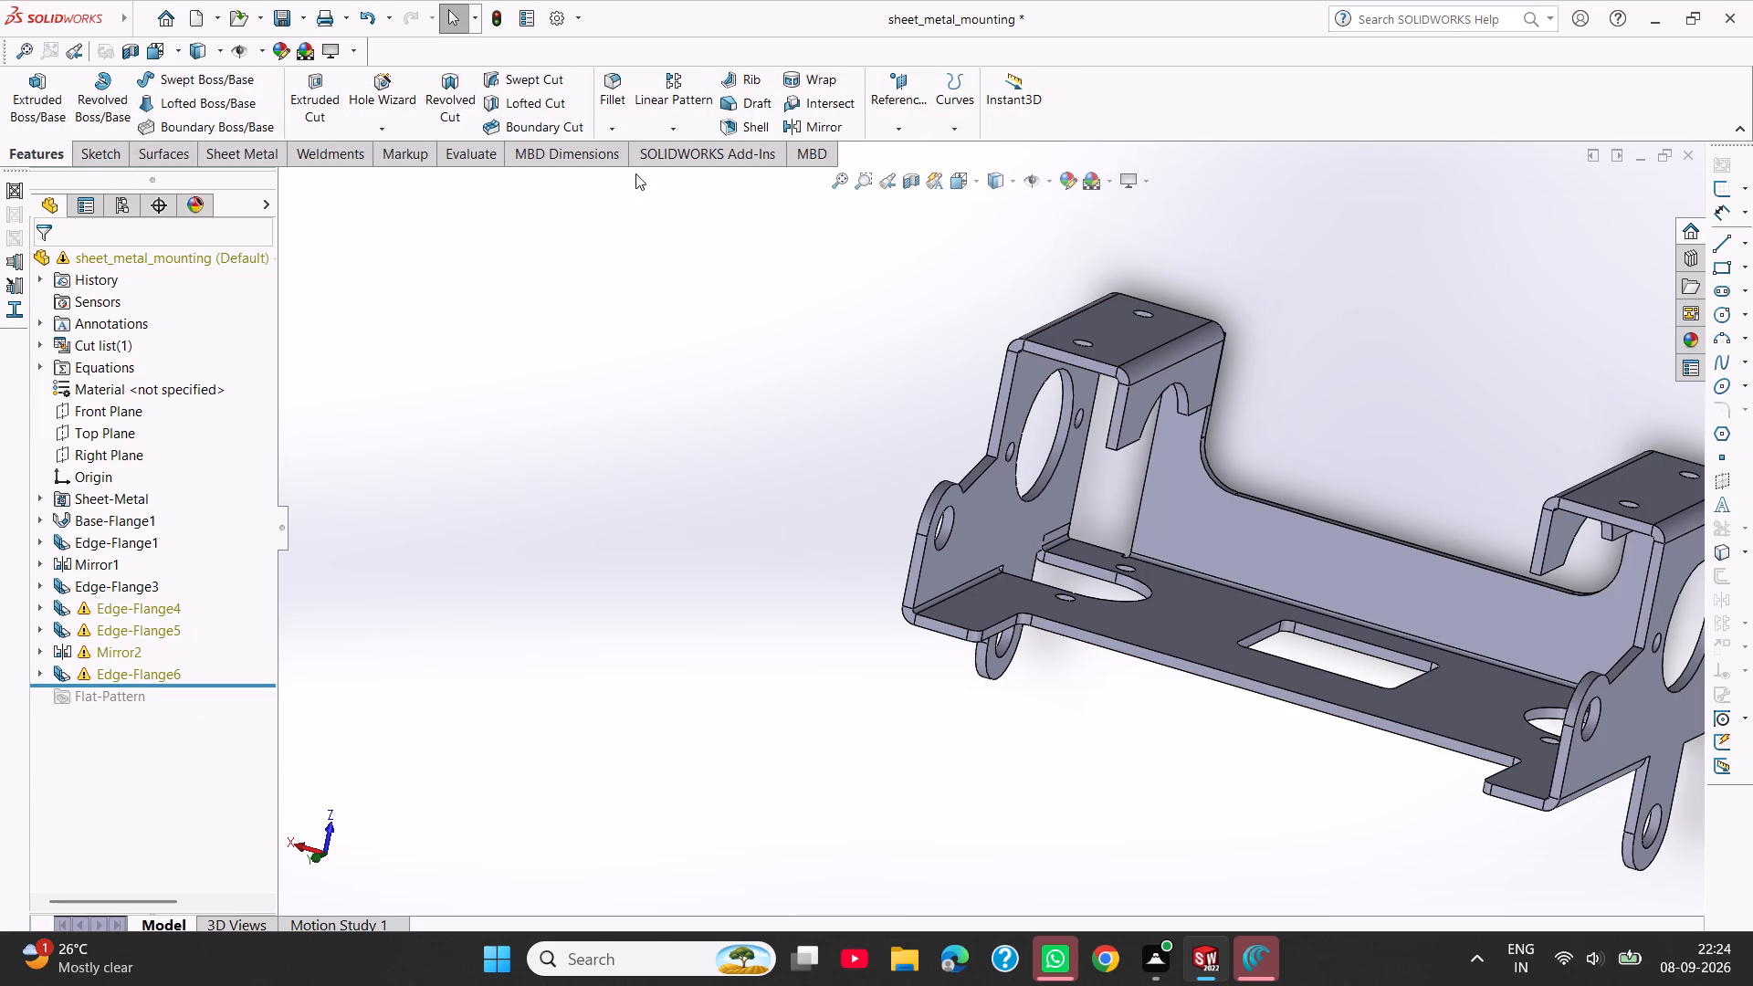
click(806, 133)
middle_drag(738, 505, 649, 501)
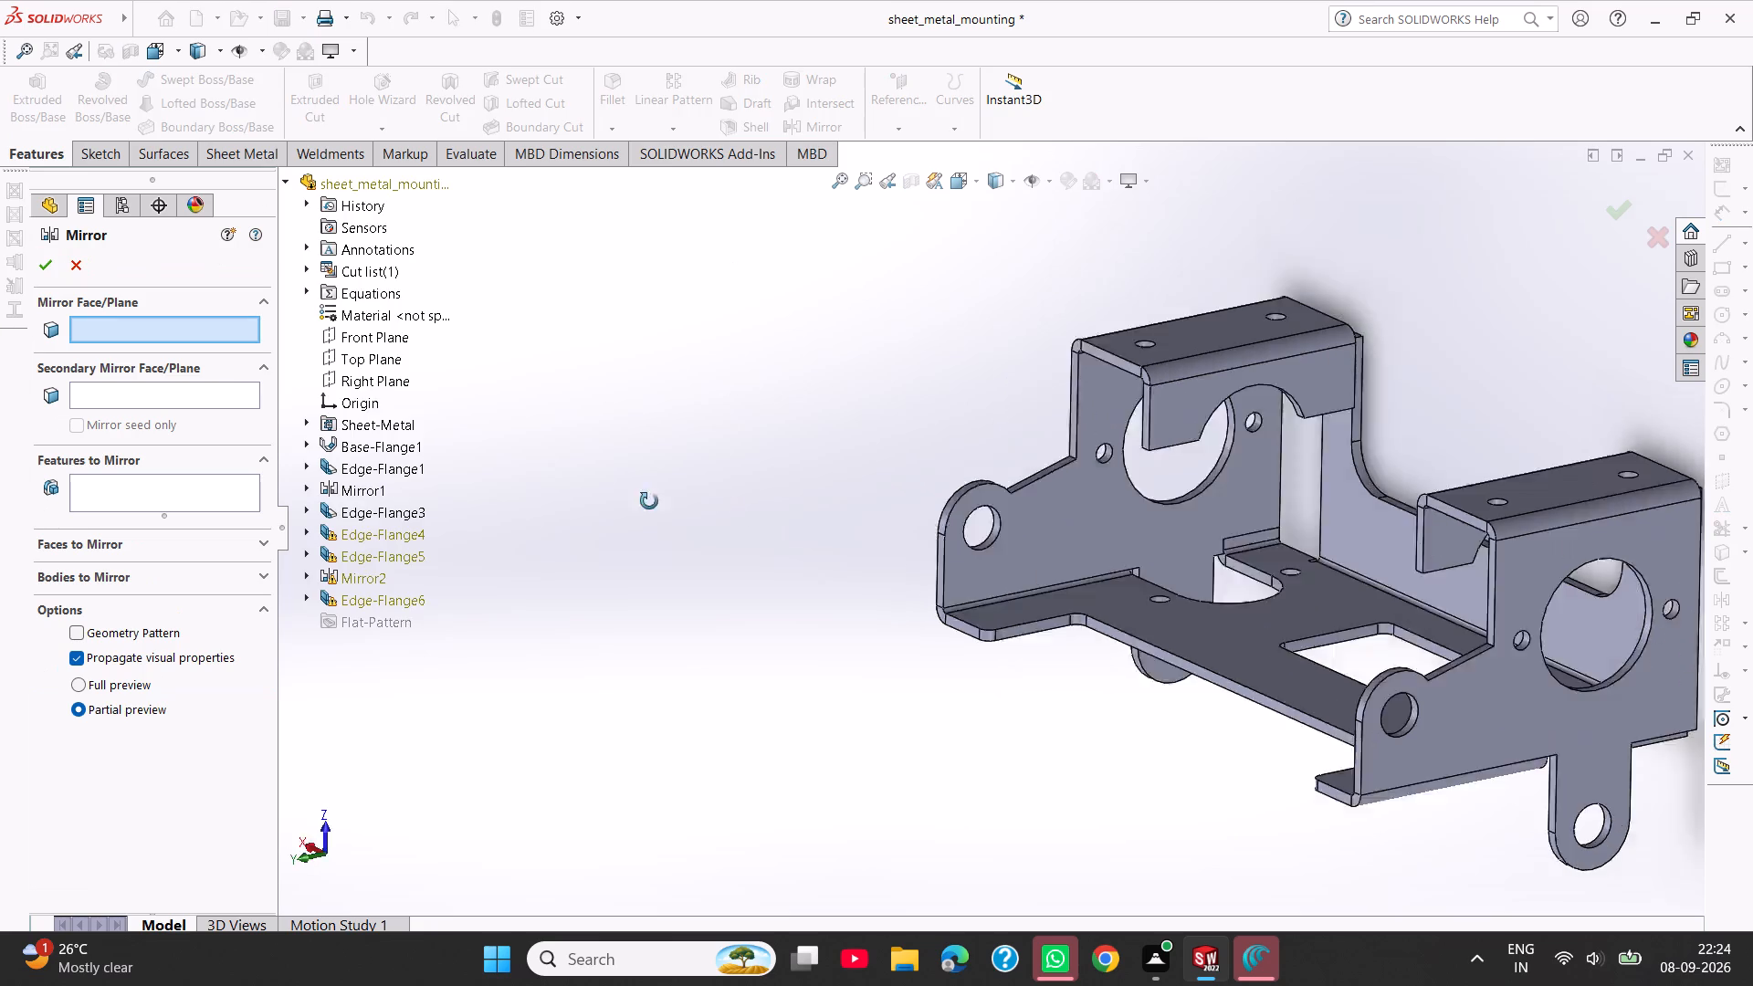
middle_drag(649, 501, 642, 543)
click(346, 379)
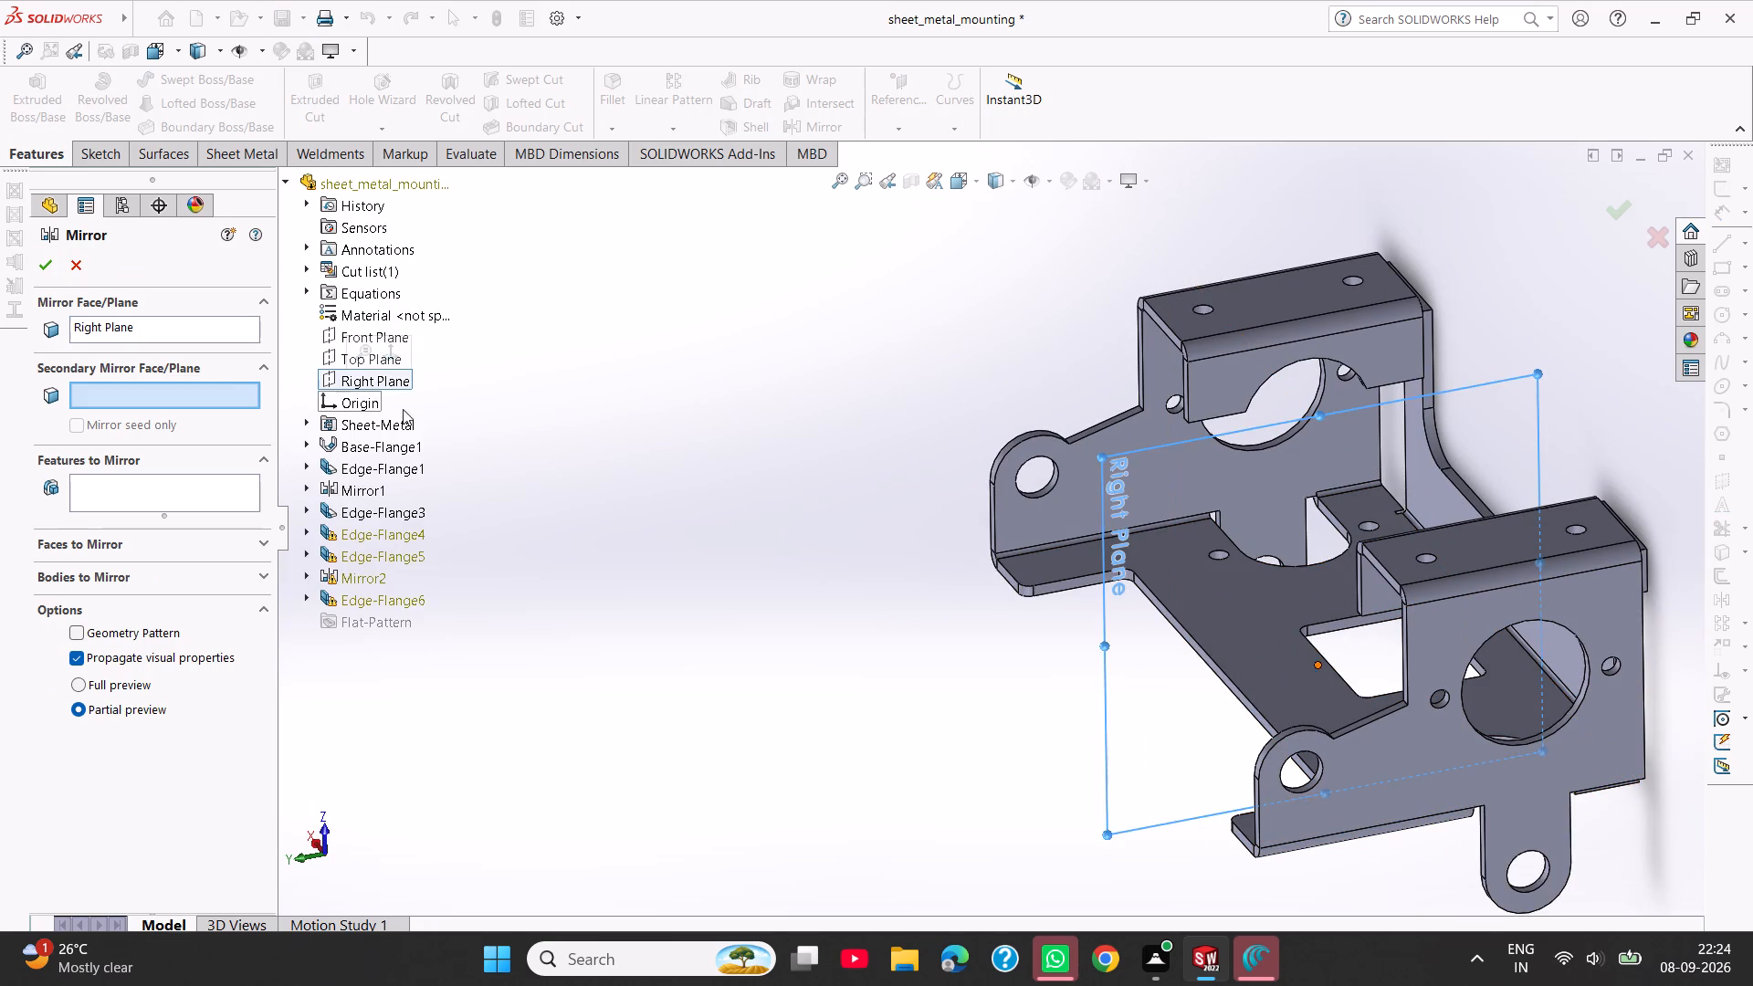
middle_drag(524, 488, 593, 449)
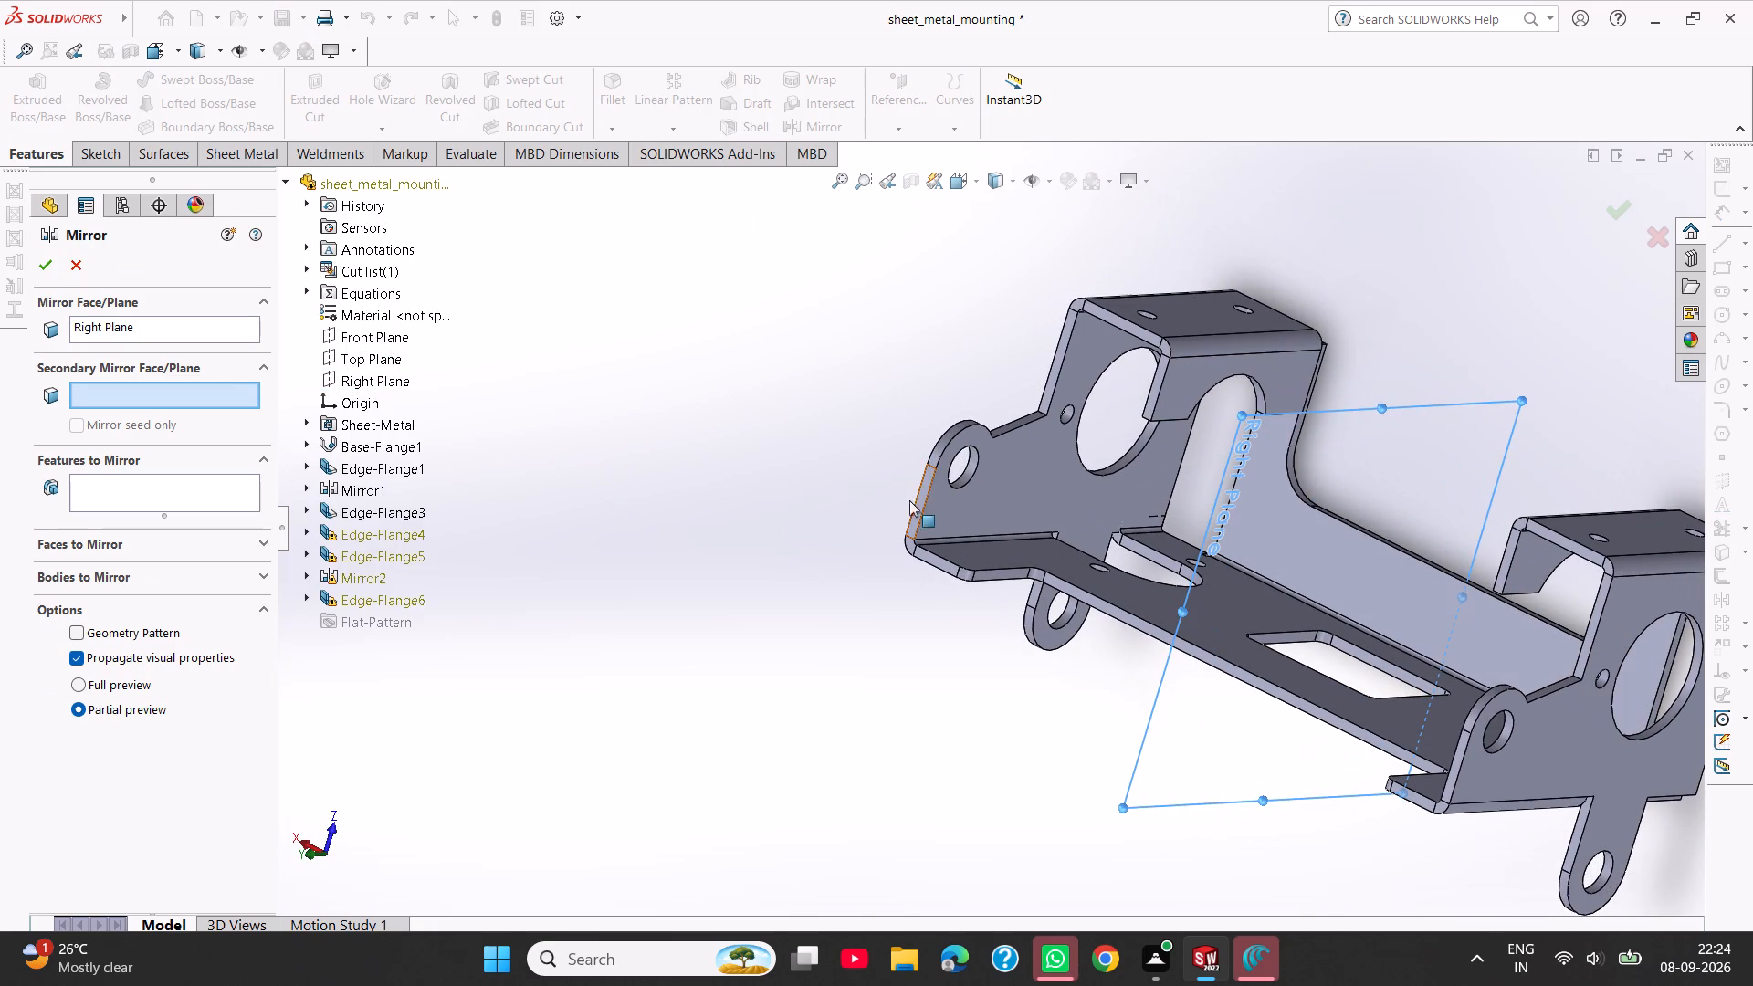
click(153, 491)
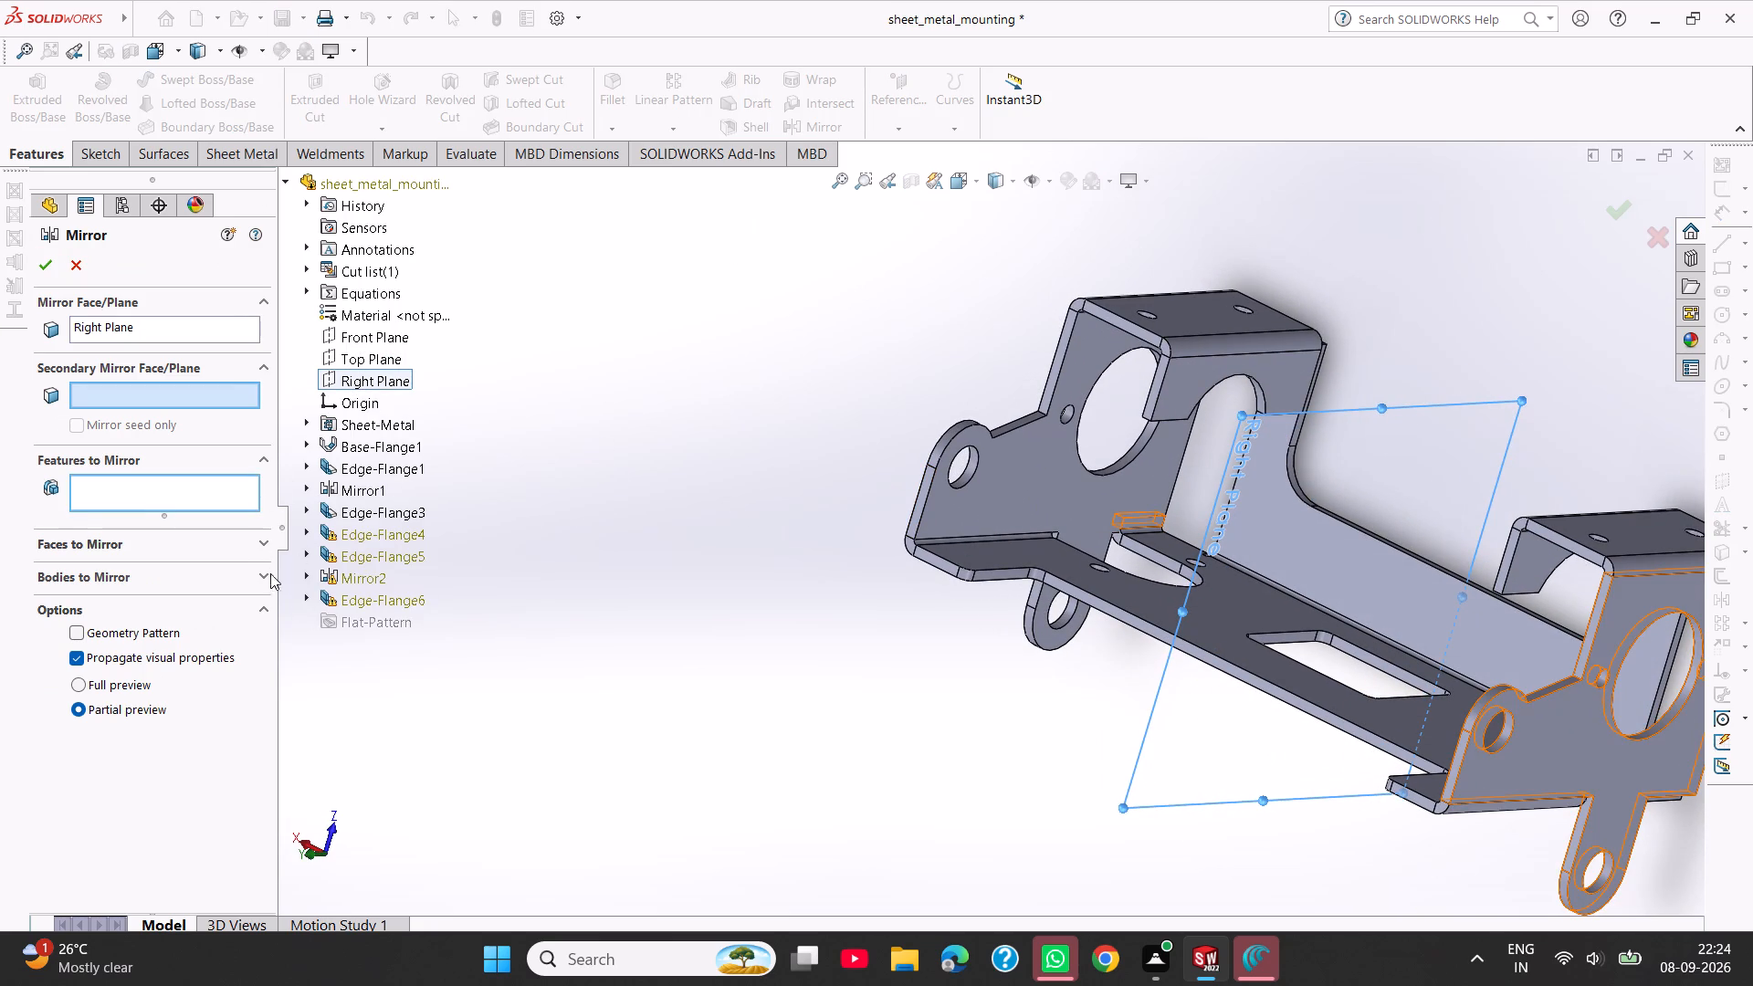
click(338, 593)
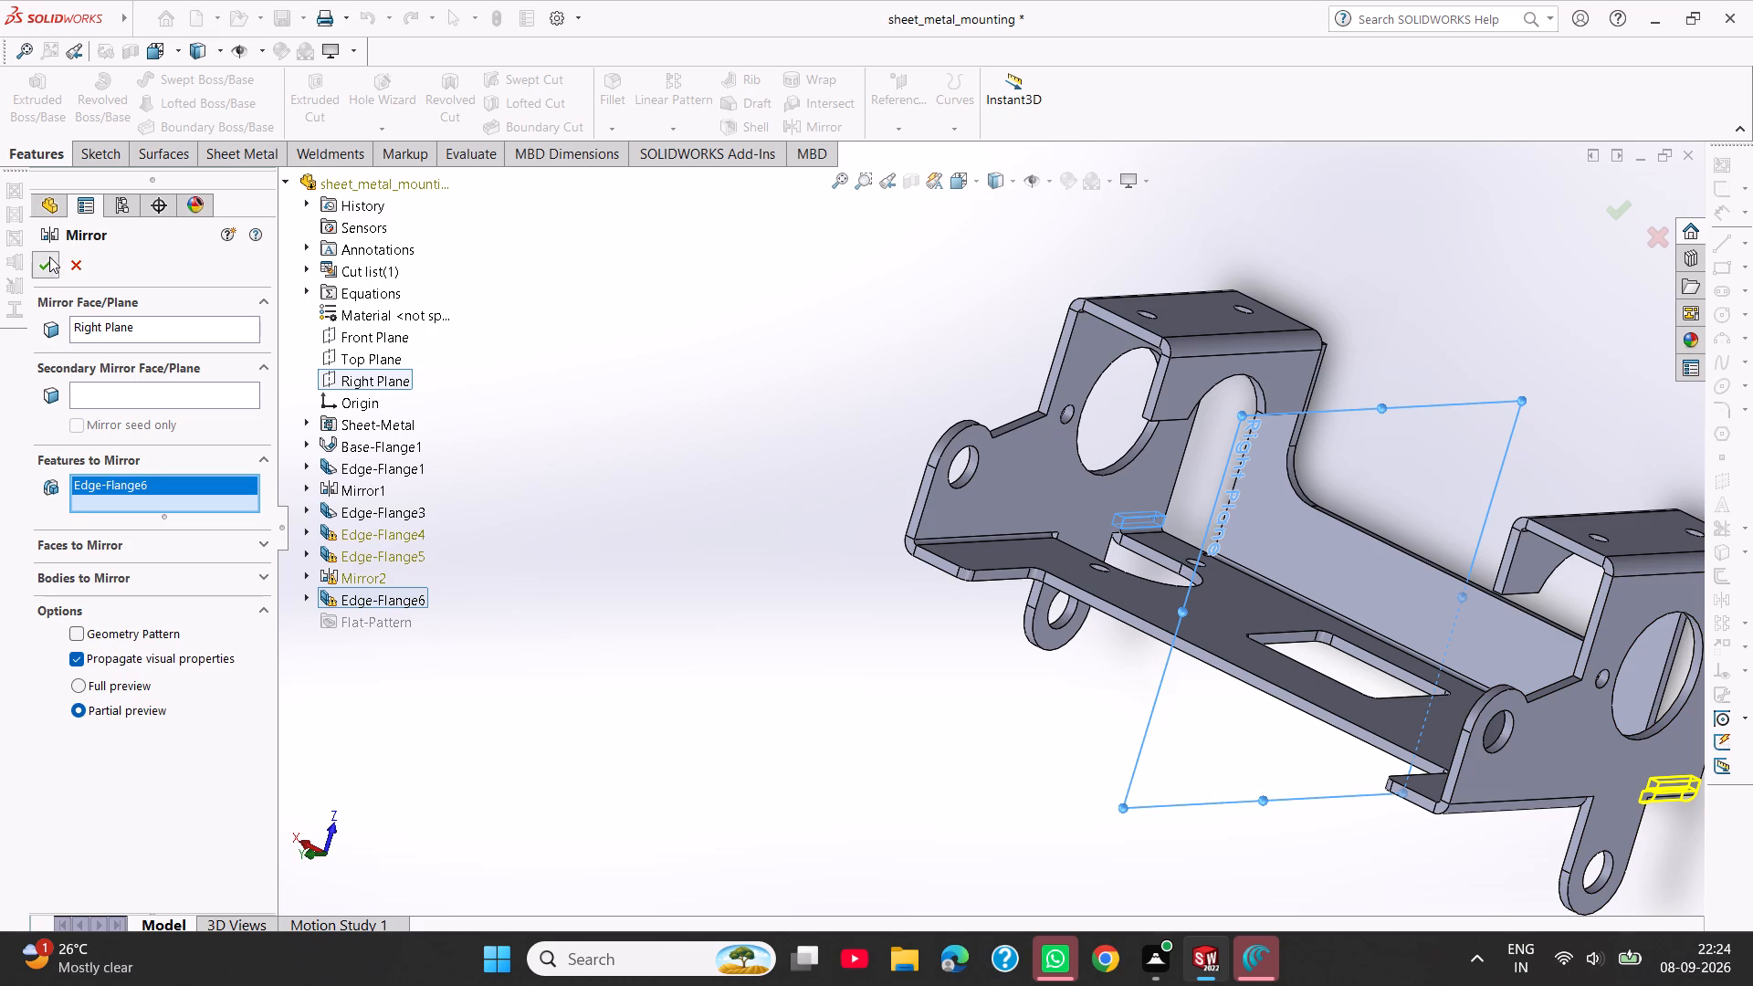
click(49, 257)
scroll(718, 498, up, 1)
click(650, 229)
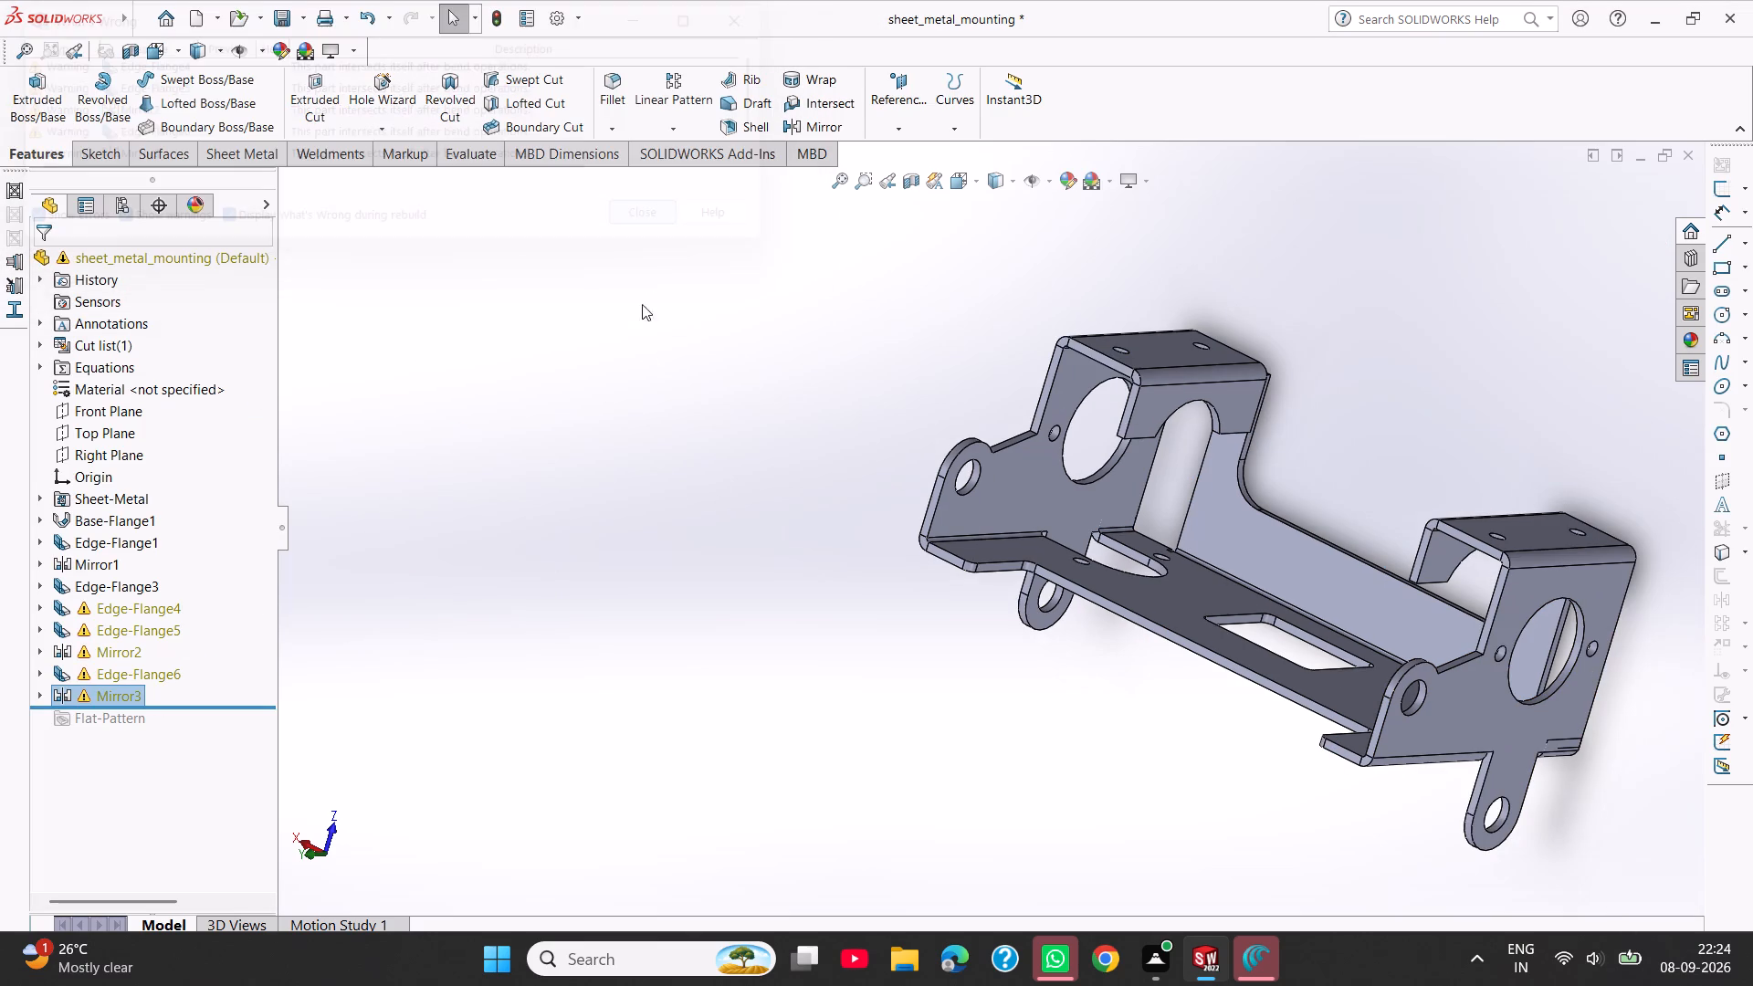
Save the sheet metal mounting part.
middle_drag(683, 414, 450, 406)
scroll(507, 453, up, 1)
middle_drag(527, 466, 714, 556)
key(ctrl+s)
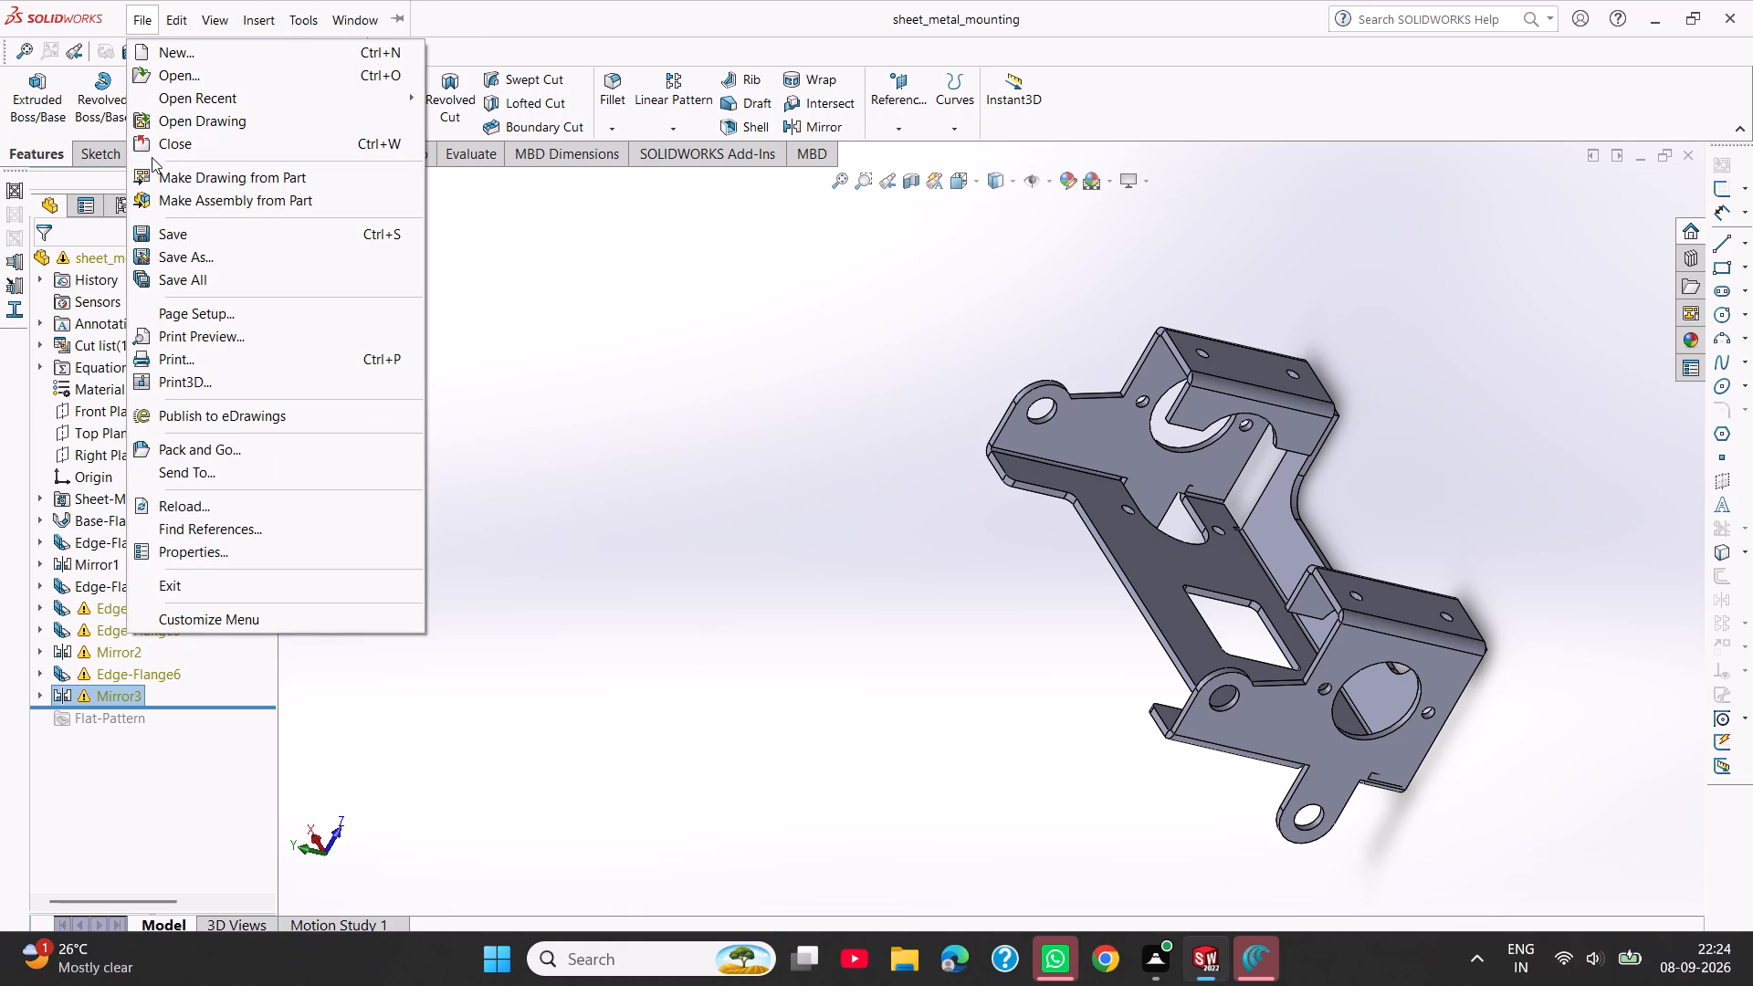
Make a drawing from the part on a standard A3 (ISO) sheet with the sheet format displayed.
click(164, 179)
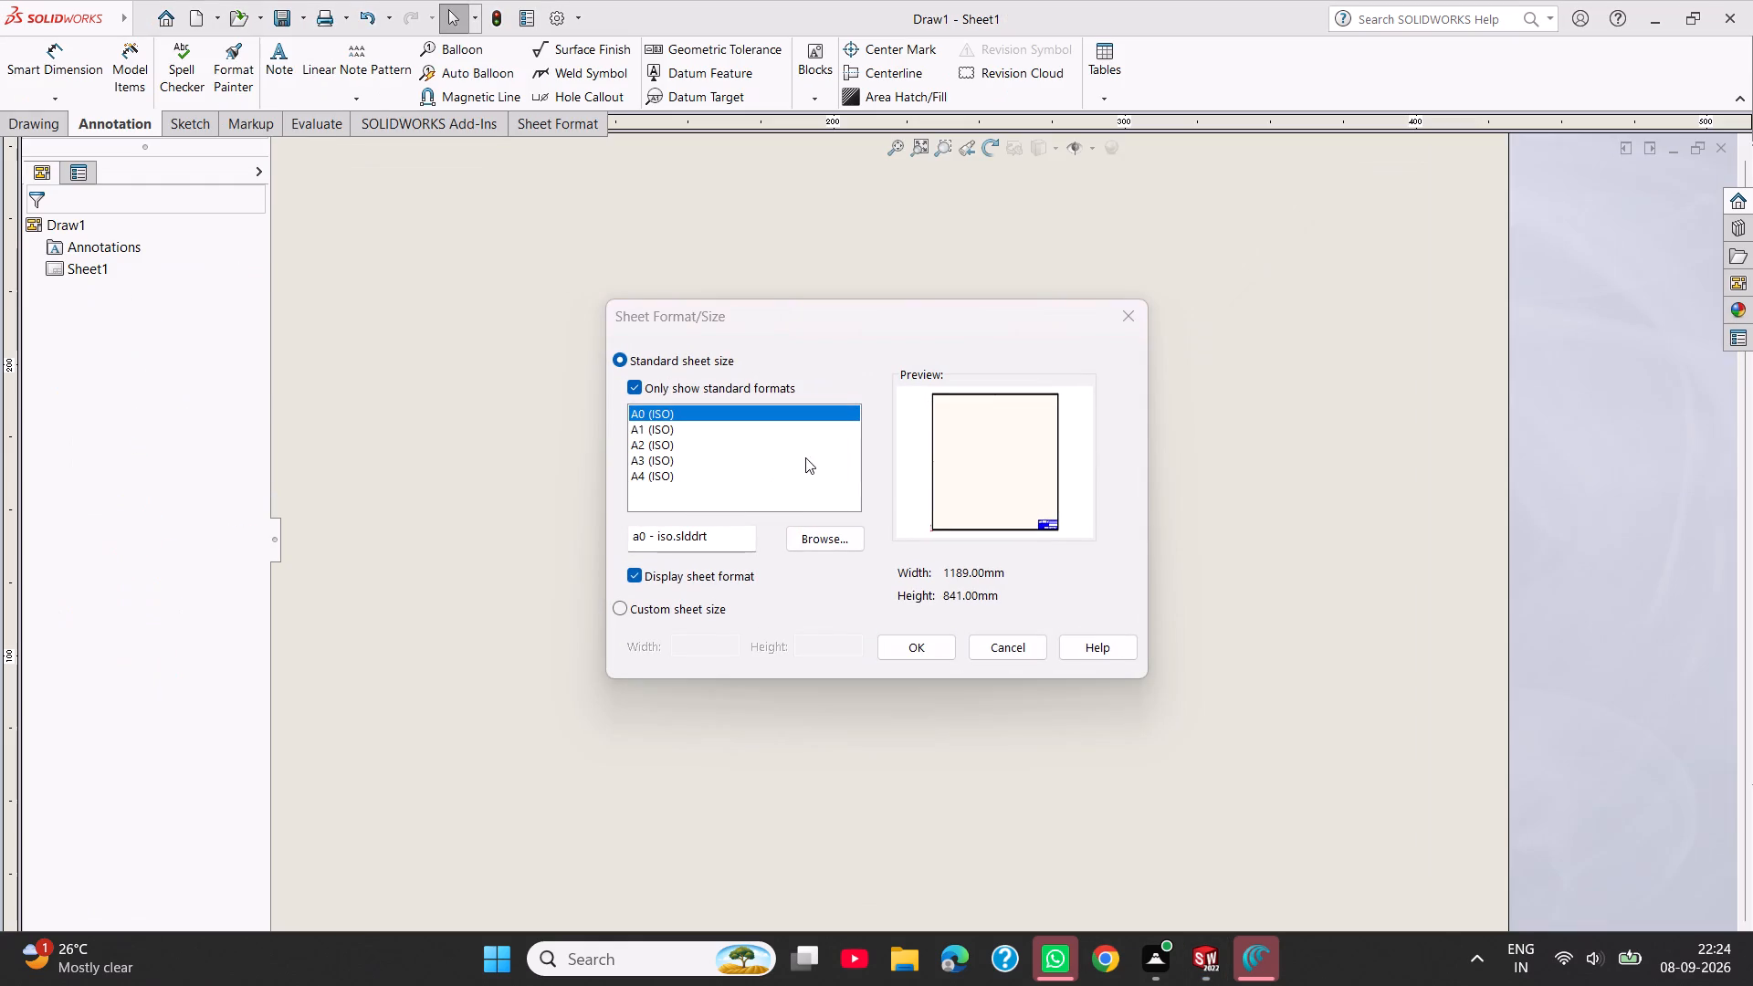
click(677, 449)
click(688, 458)
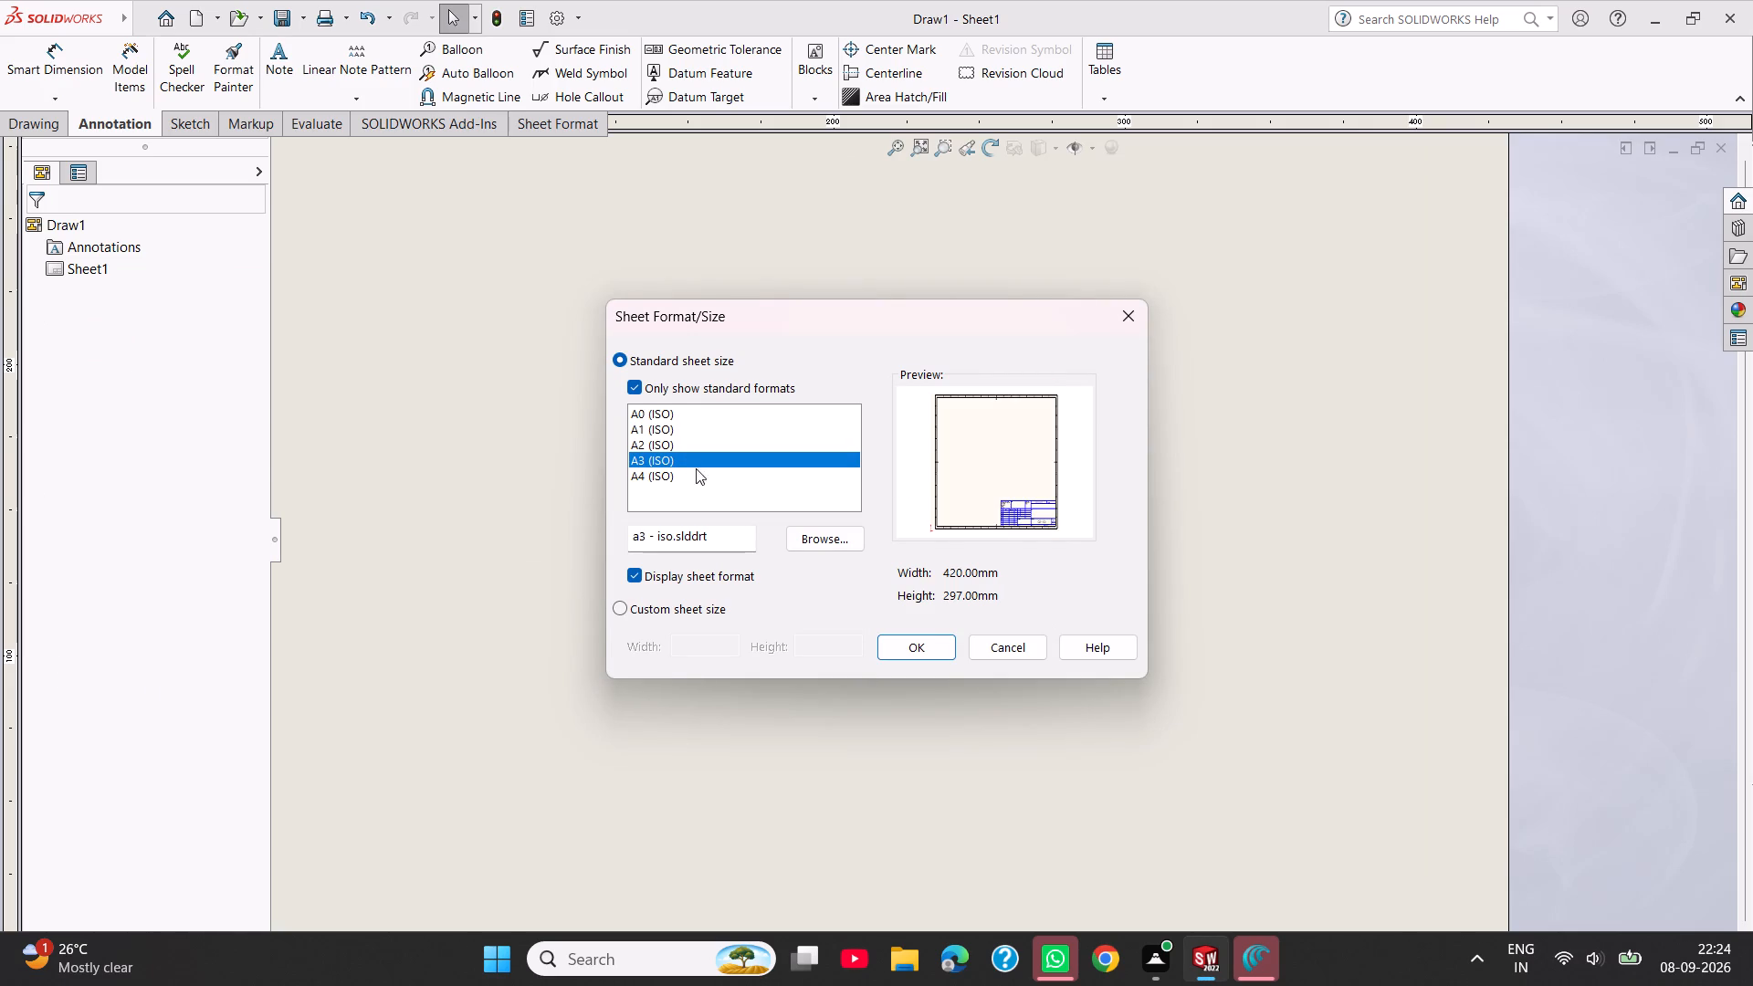
click(928, 640)
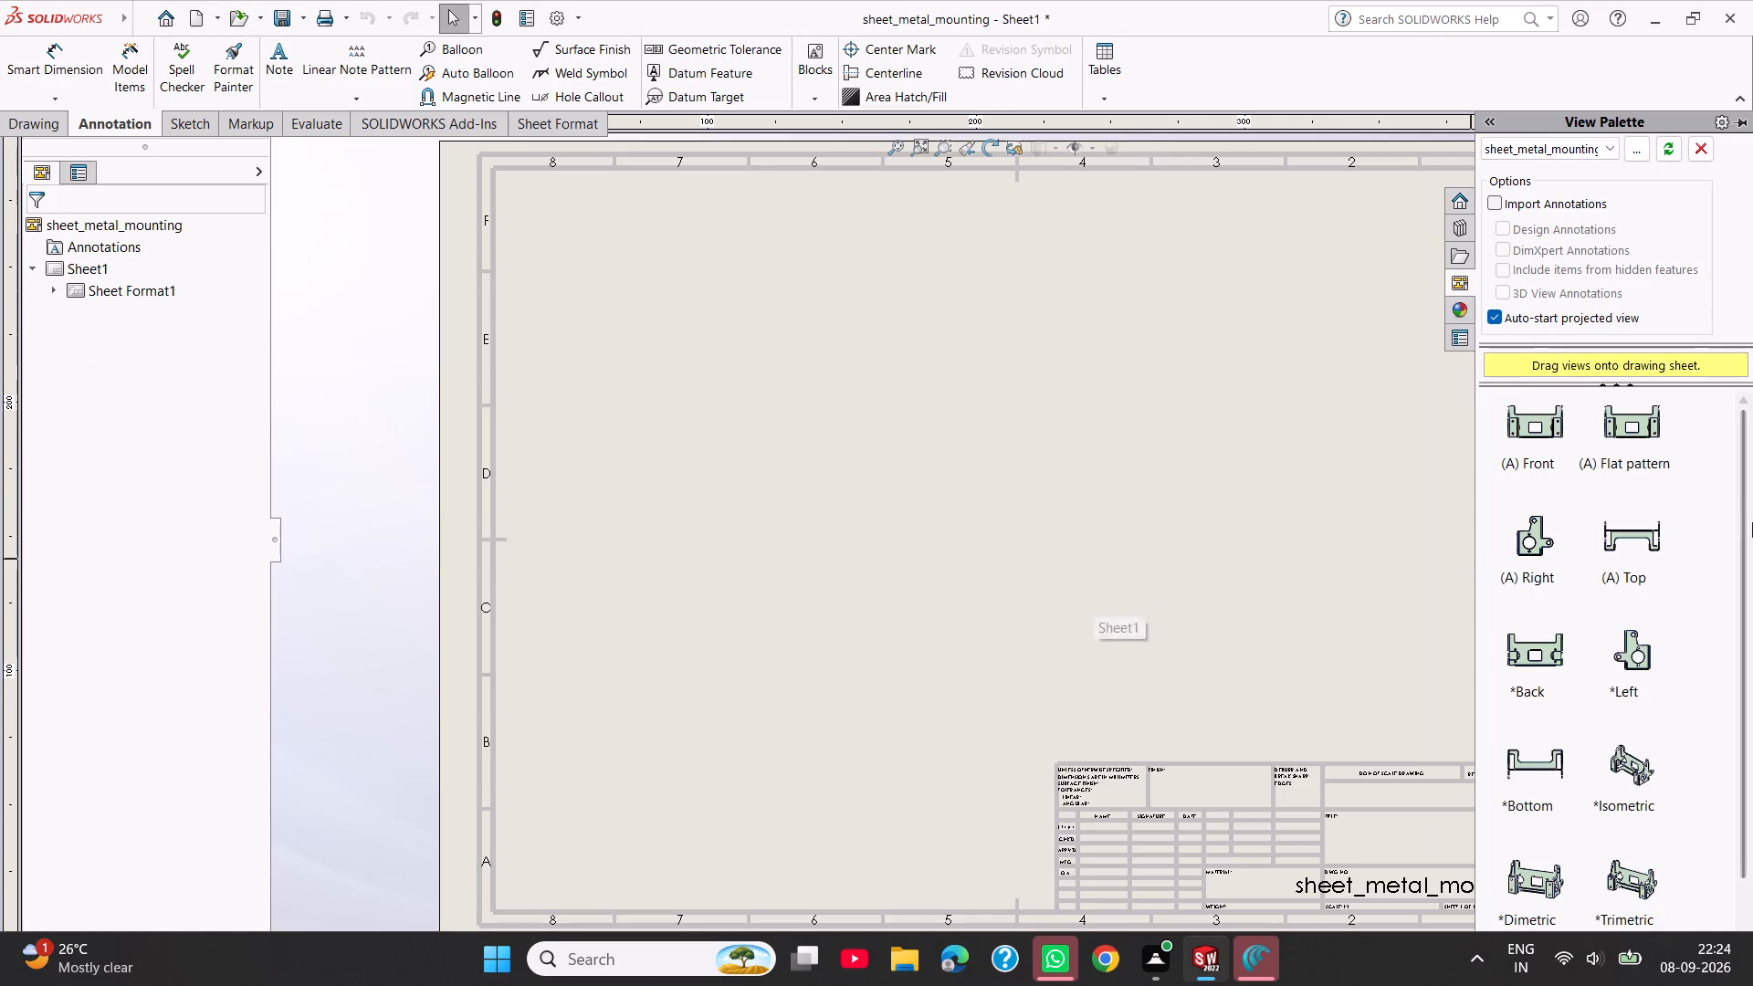
Place the Front view near the middle of the sheet and project the right side view beside it.
drag(1528, 428, 820, 464)
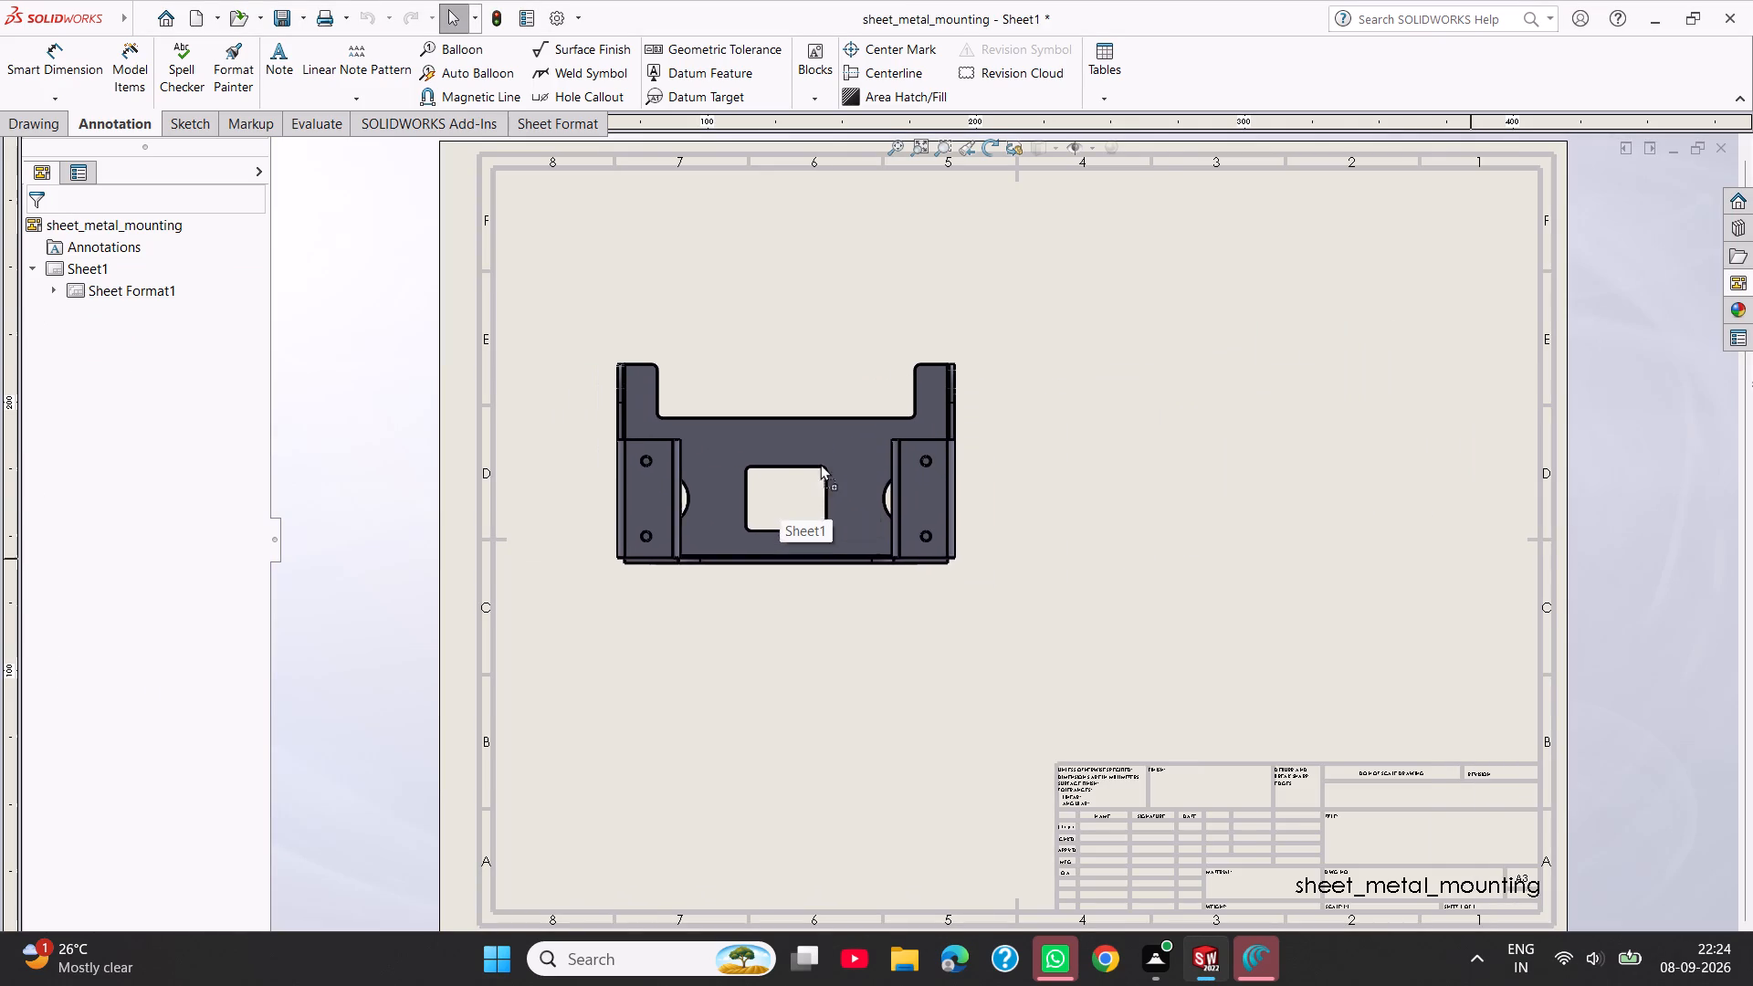
drag(820, 464, 1011, 509)
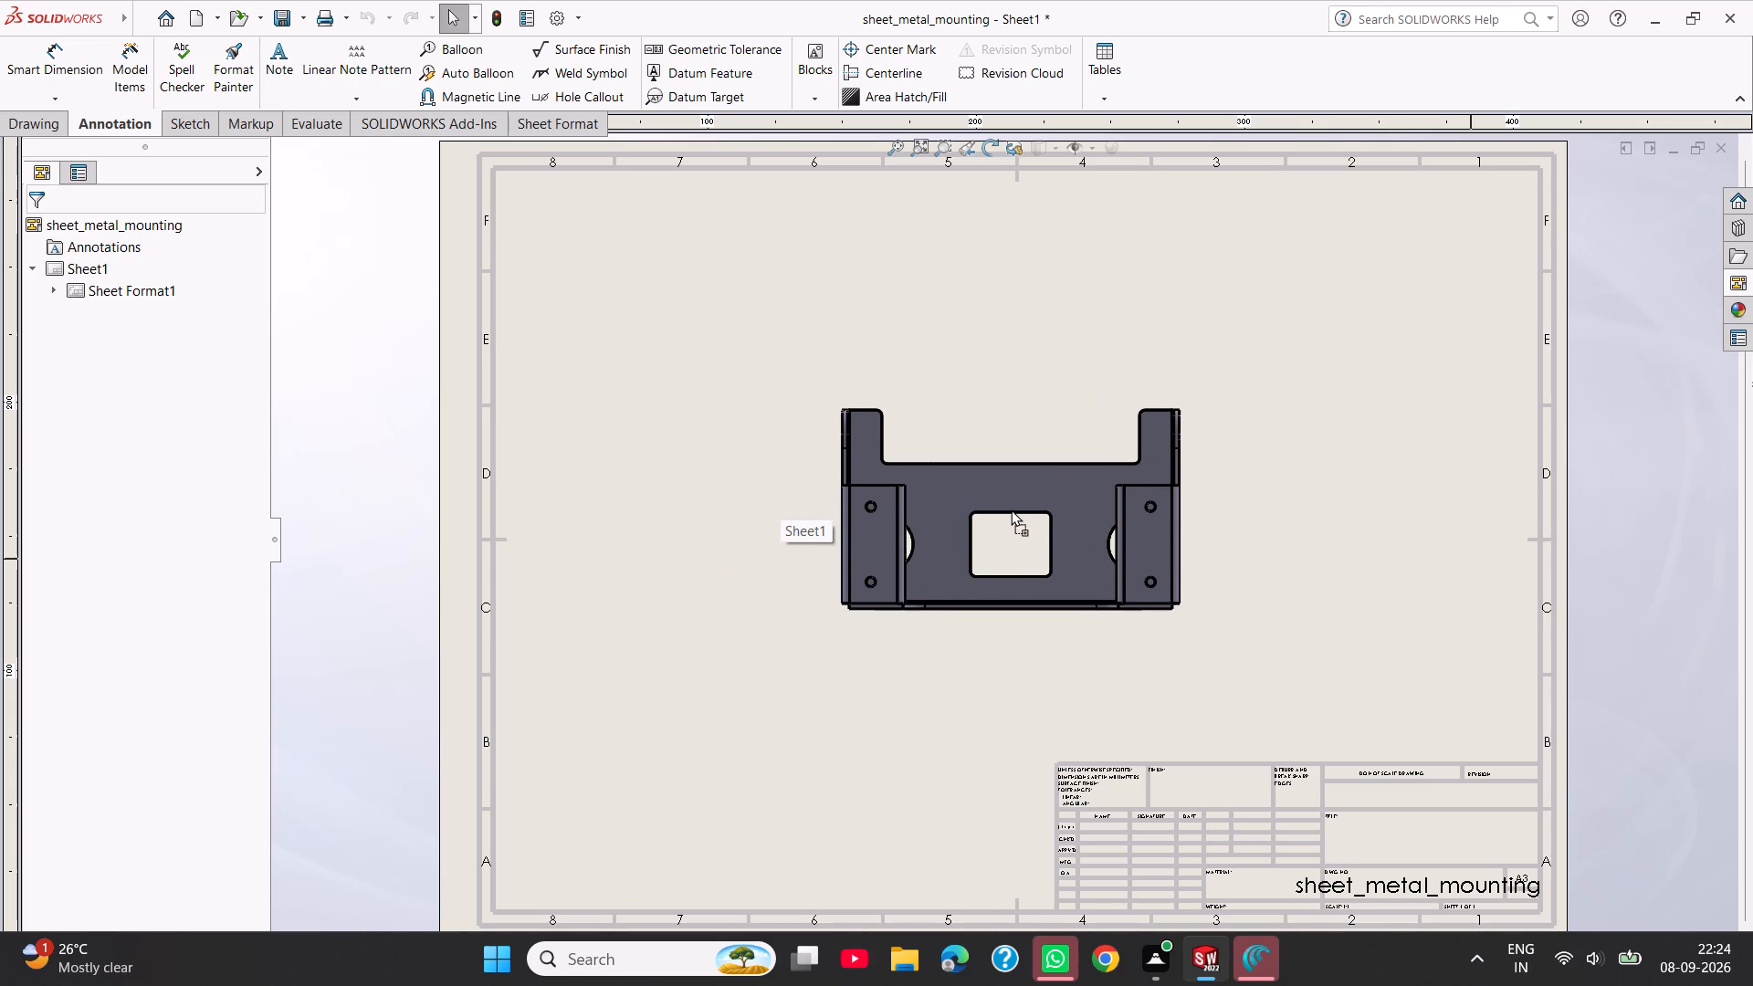
drag(1011, 509, 1011, 513)
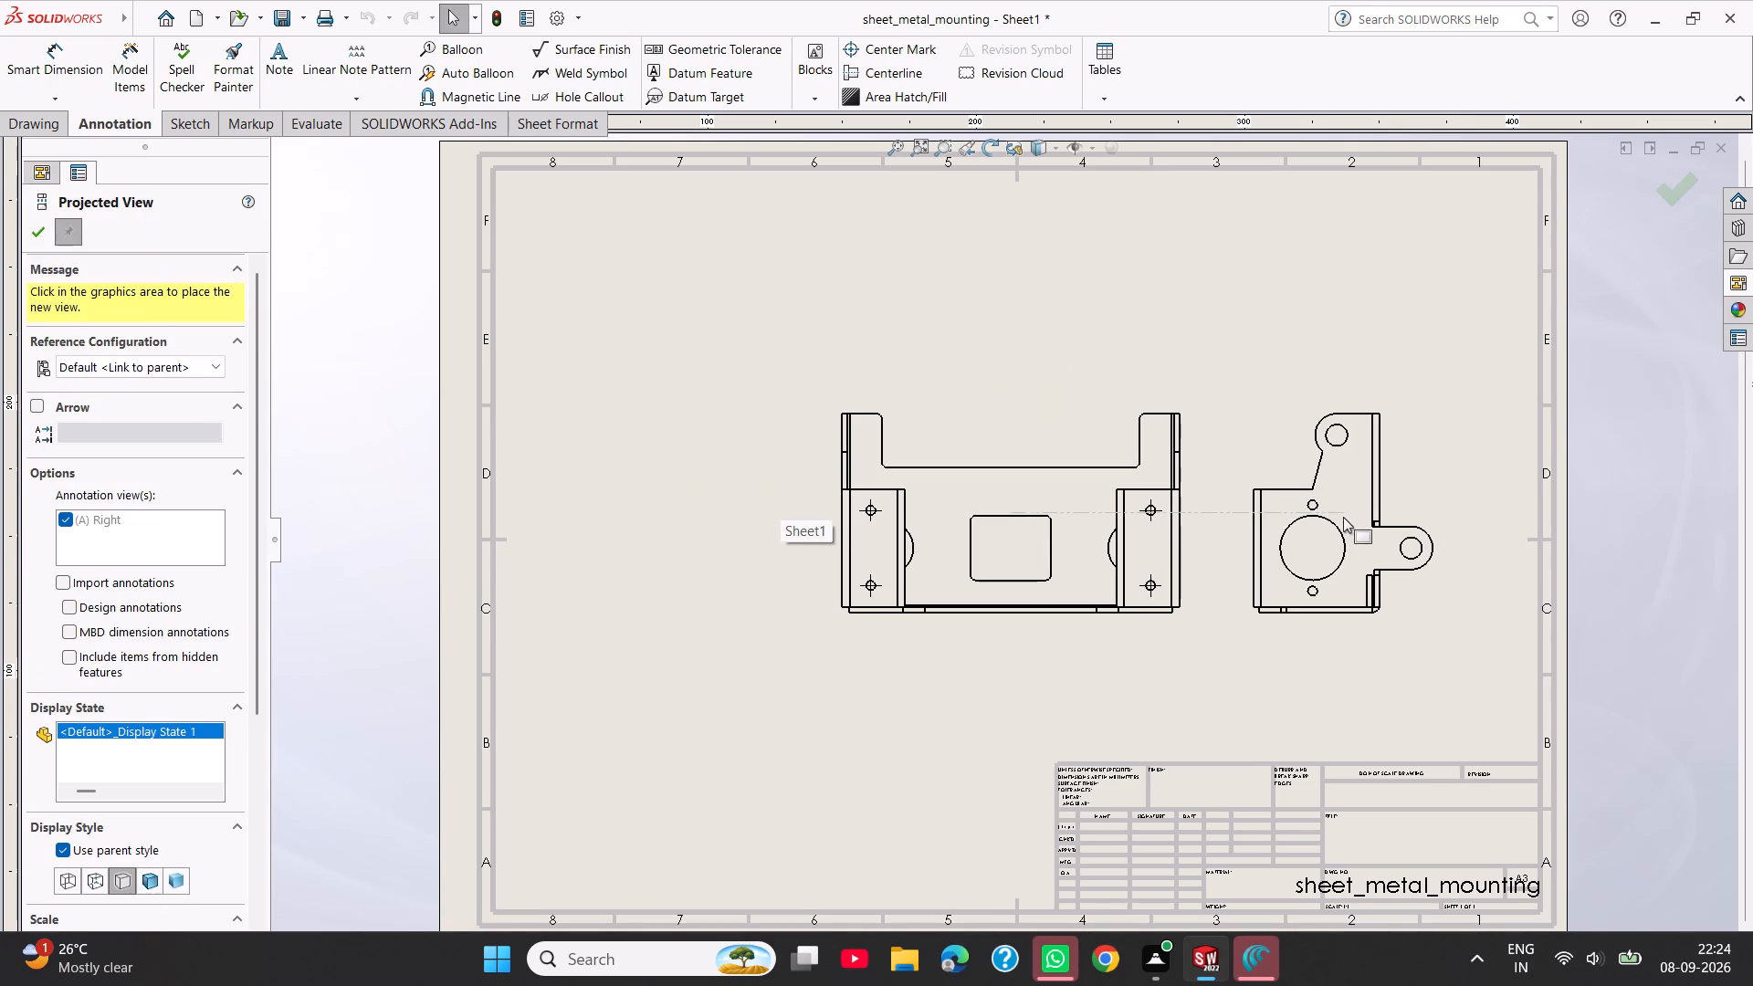
click(1395, 512)
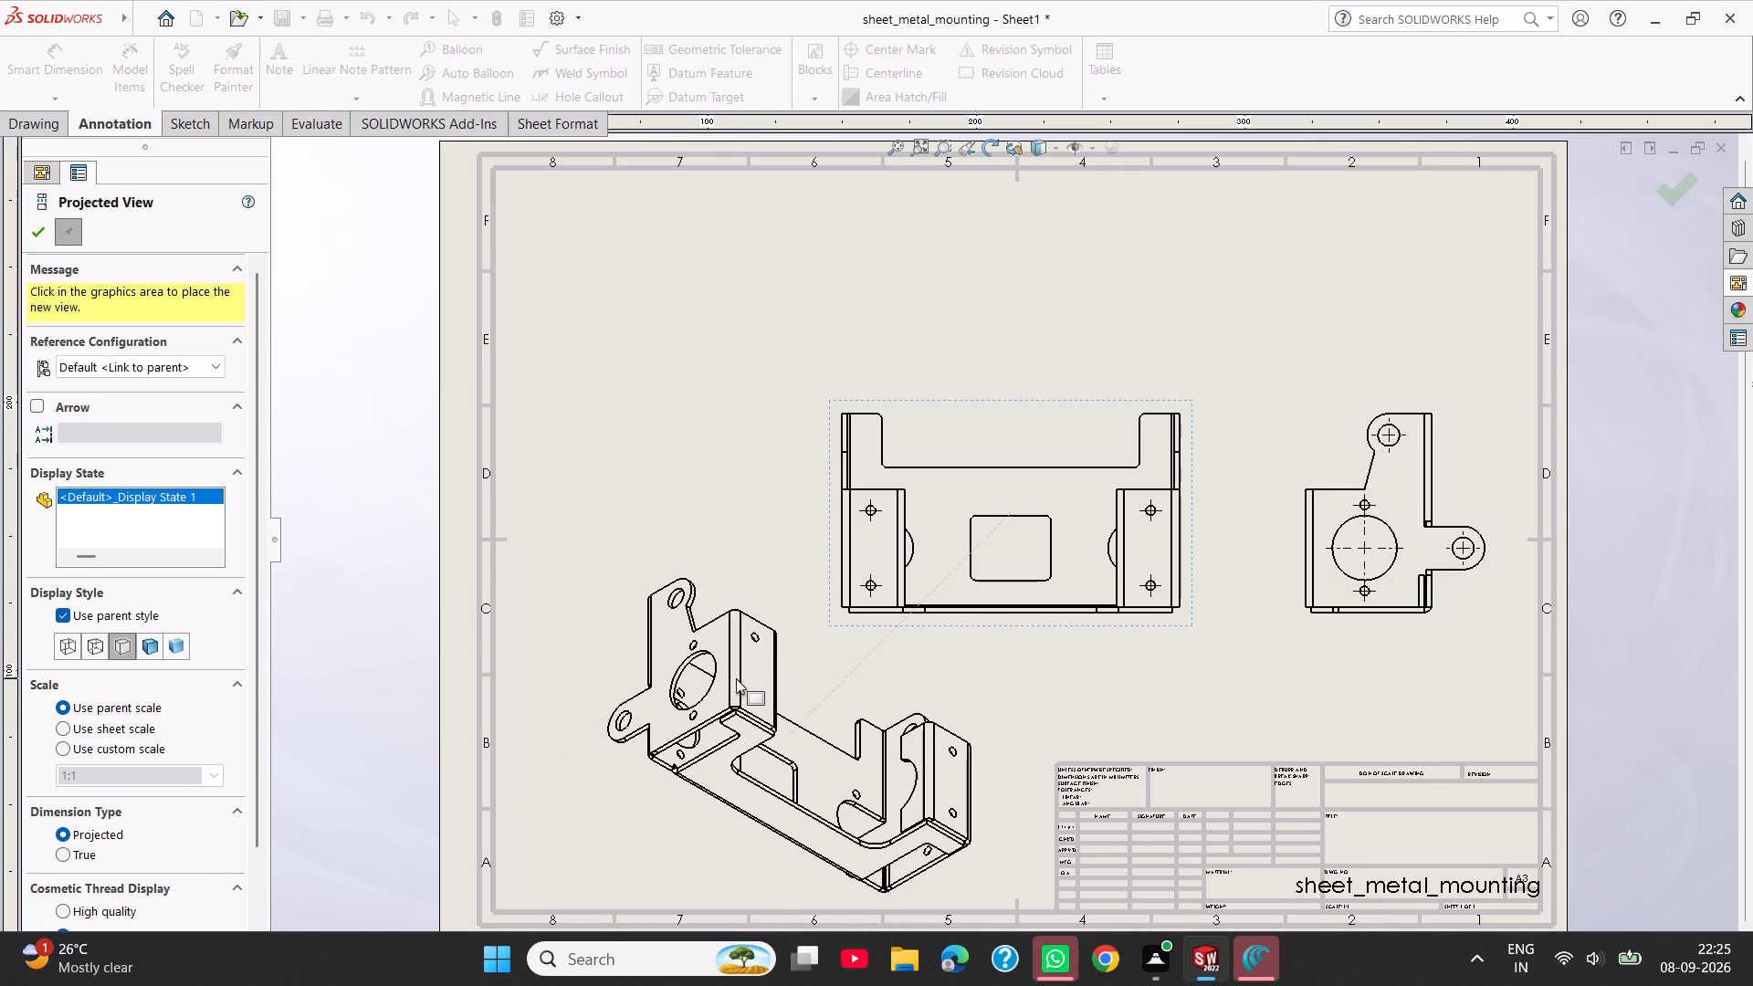
Project two isometric views from the front view, one diagonally below and left of it, the other diagonally above and right.
click(736, 678)
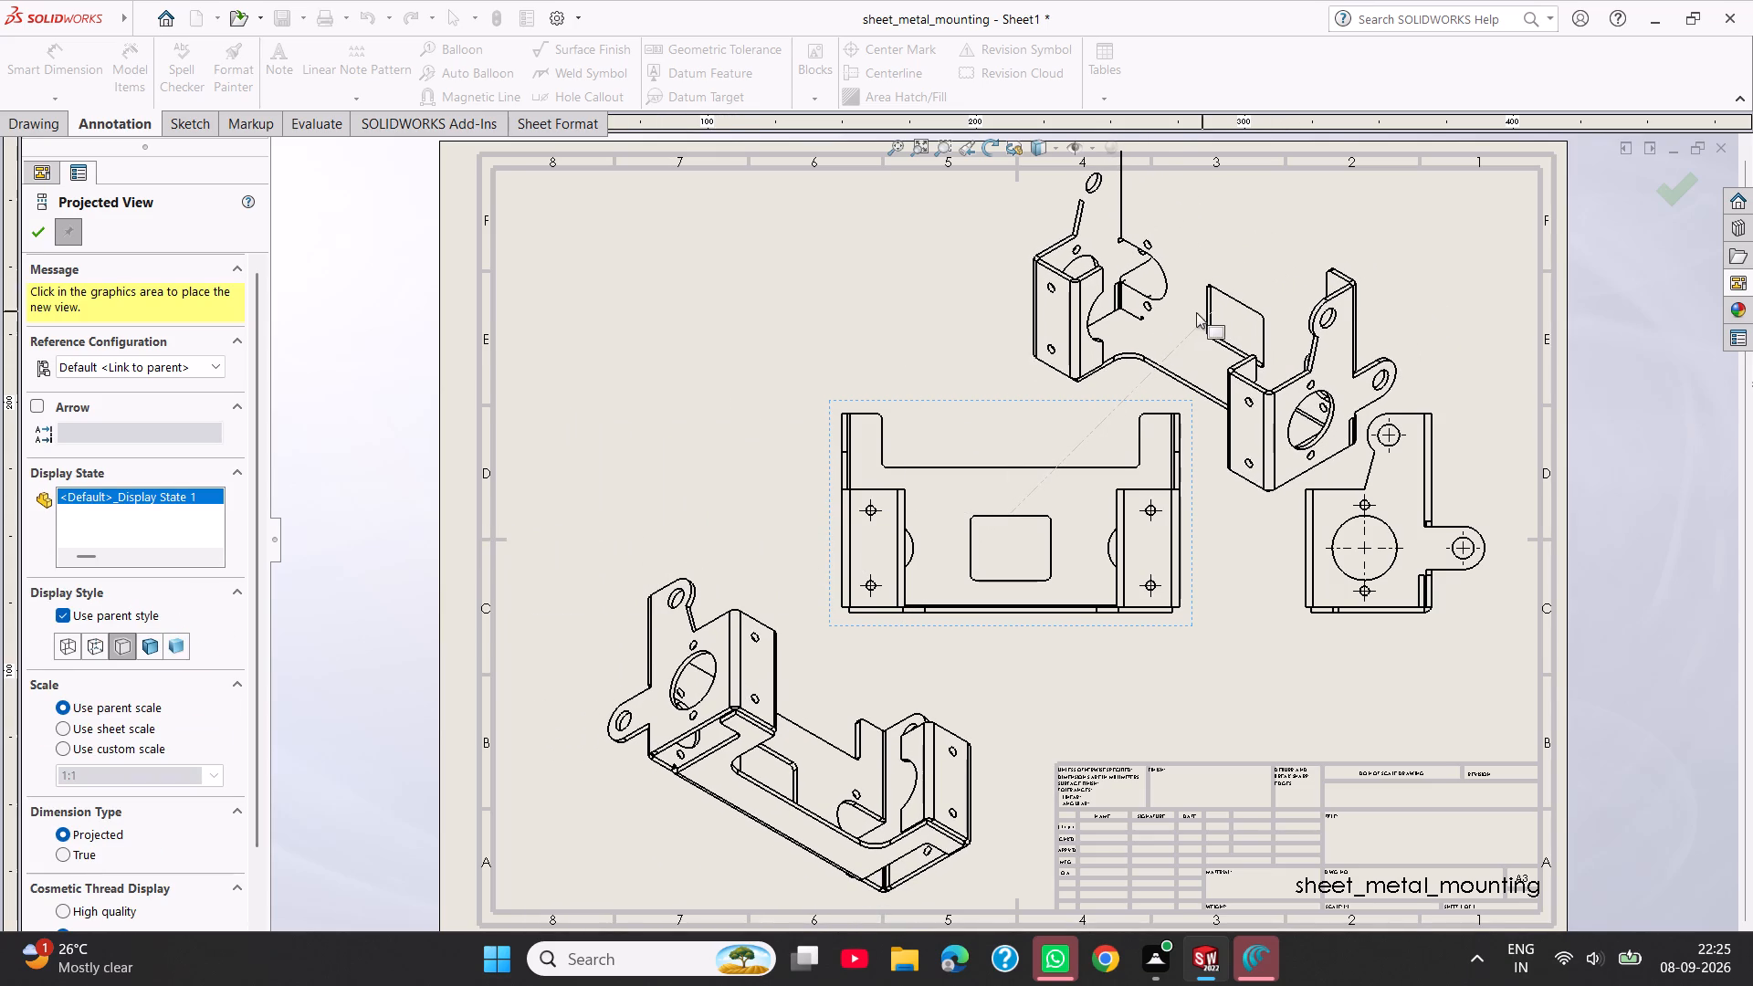
click(1195, 312)
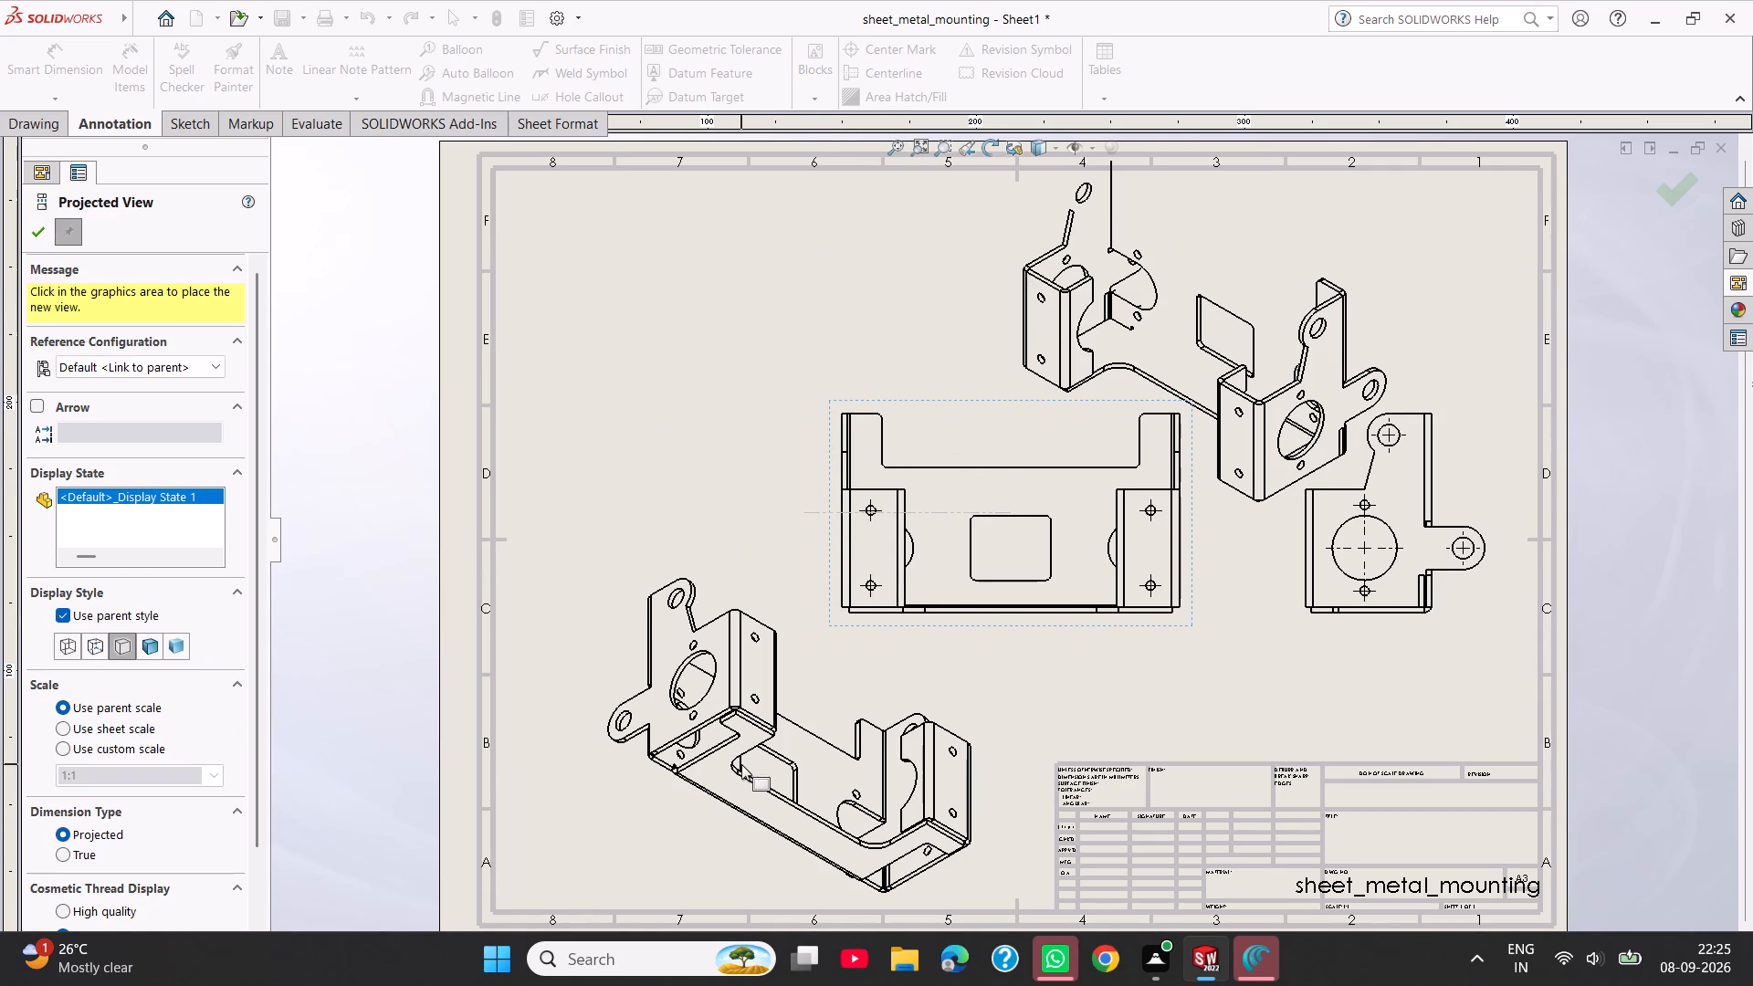
click(36, 235)
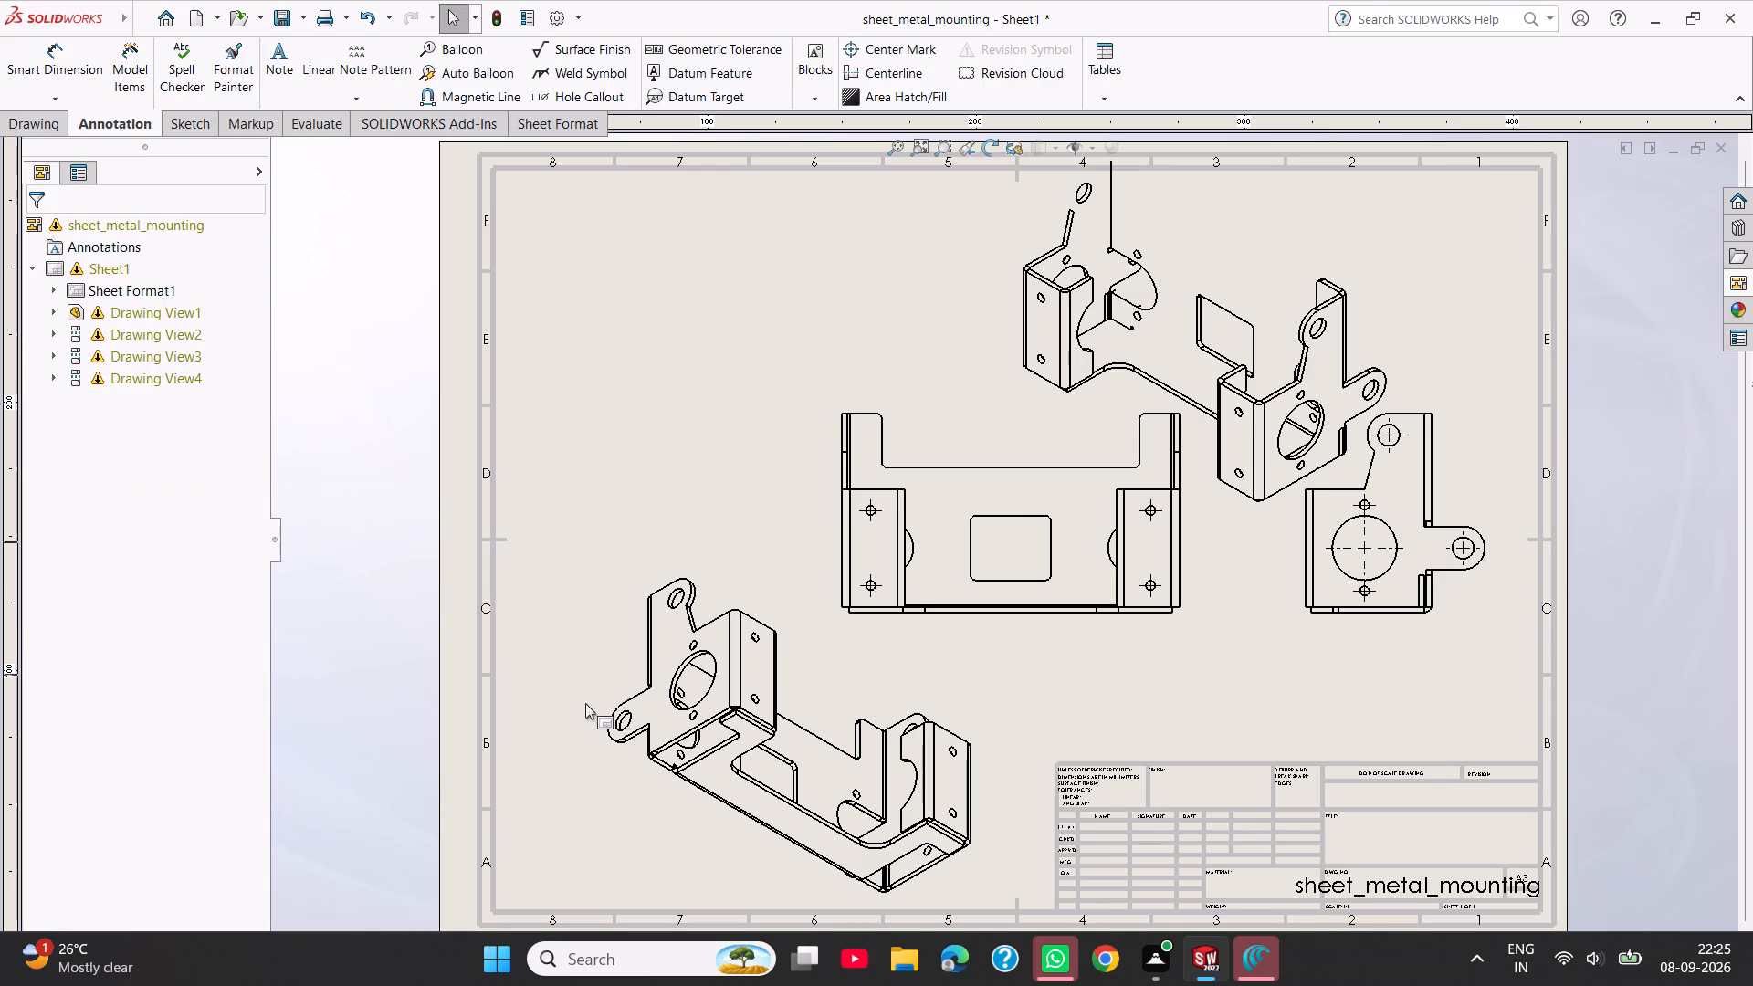
Move the lower isometric view farther left and slightly down, into the sheet's lower-left corner area.
middle_drag(810, 695, 852, 591)
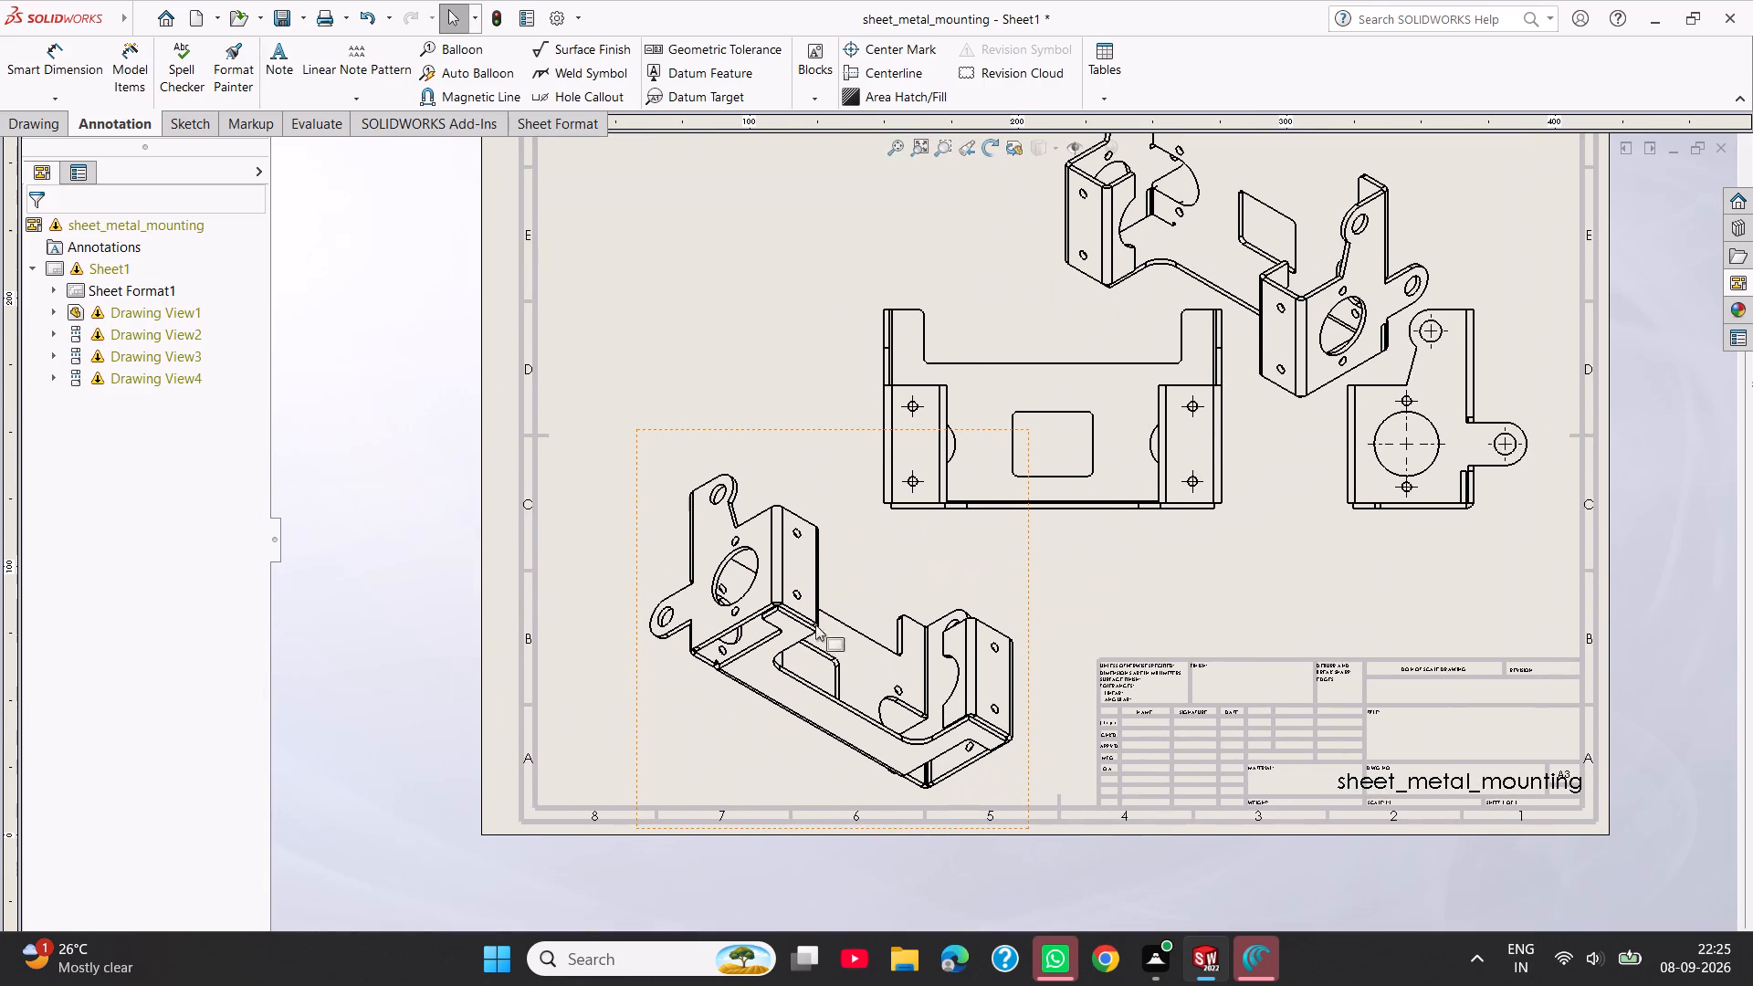
drag(635, 716, 563, 725)
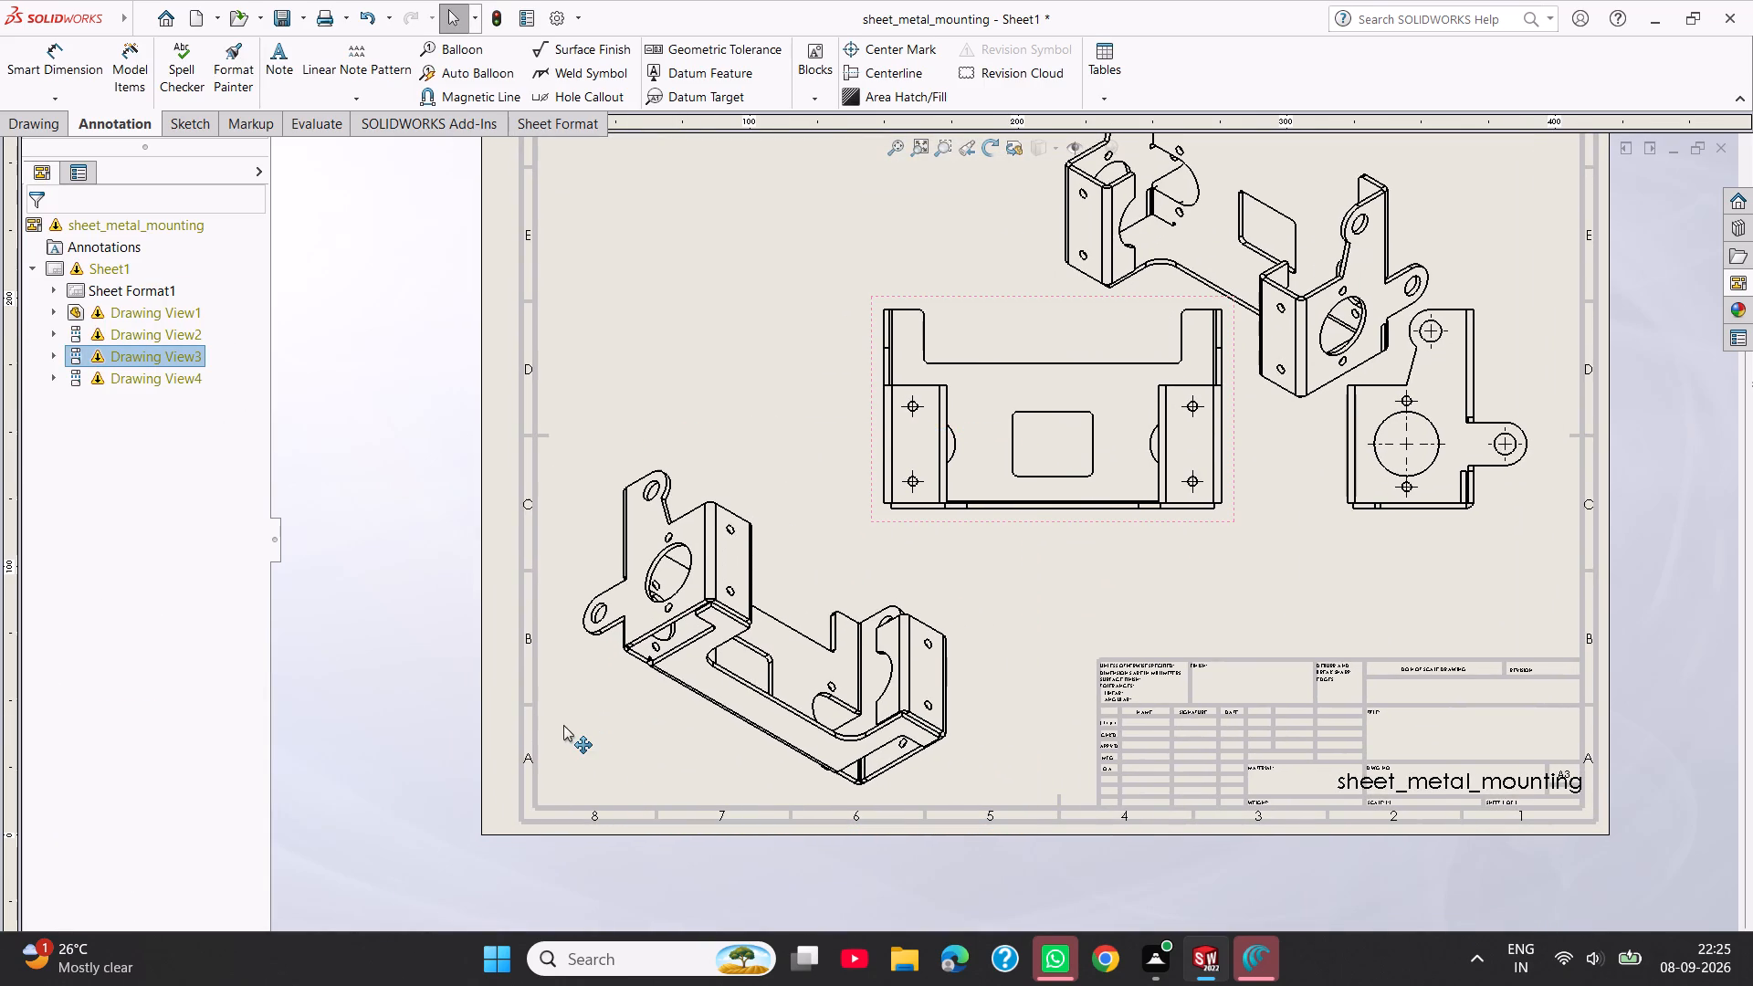
drag(563, 725, 563, 726)
click(338, 425)
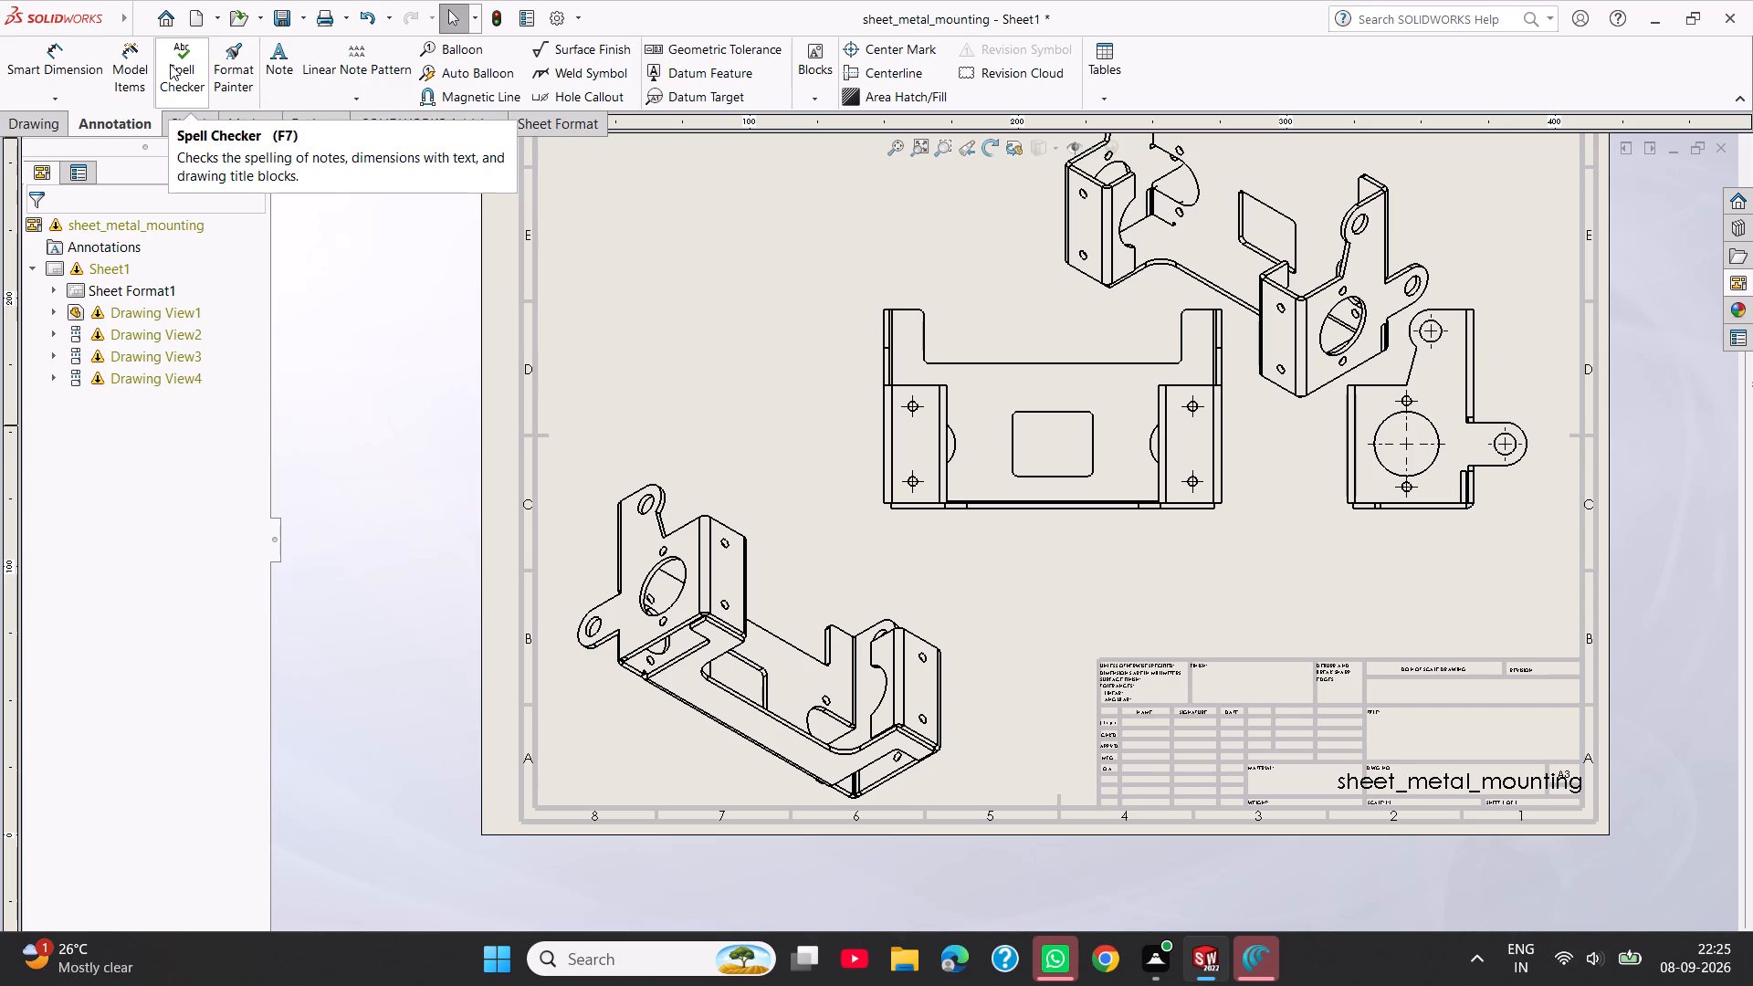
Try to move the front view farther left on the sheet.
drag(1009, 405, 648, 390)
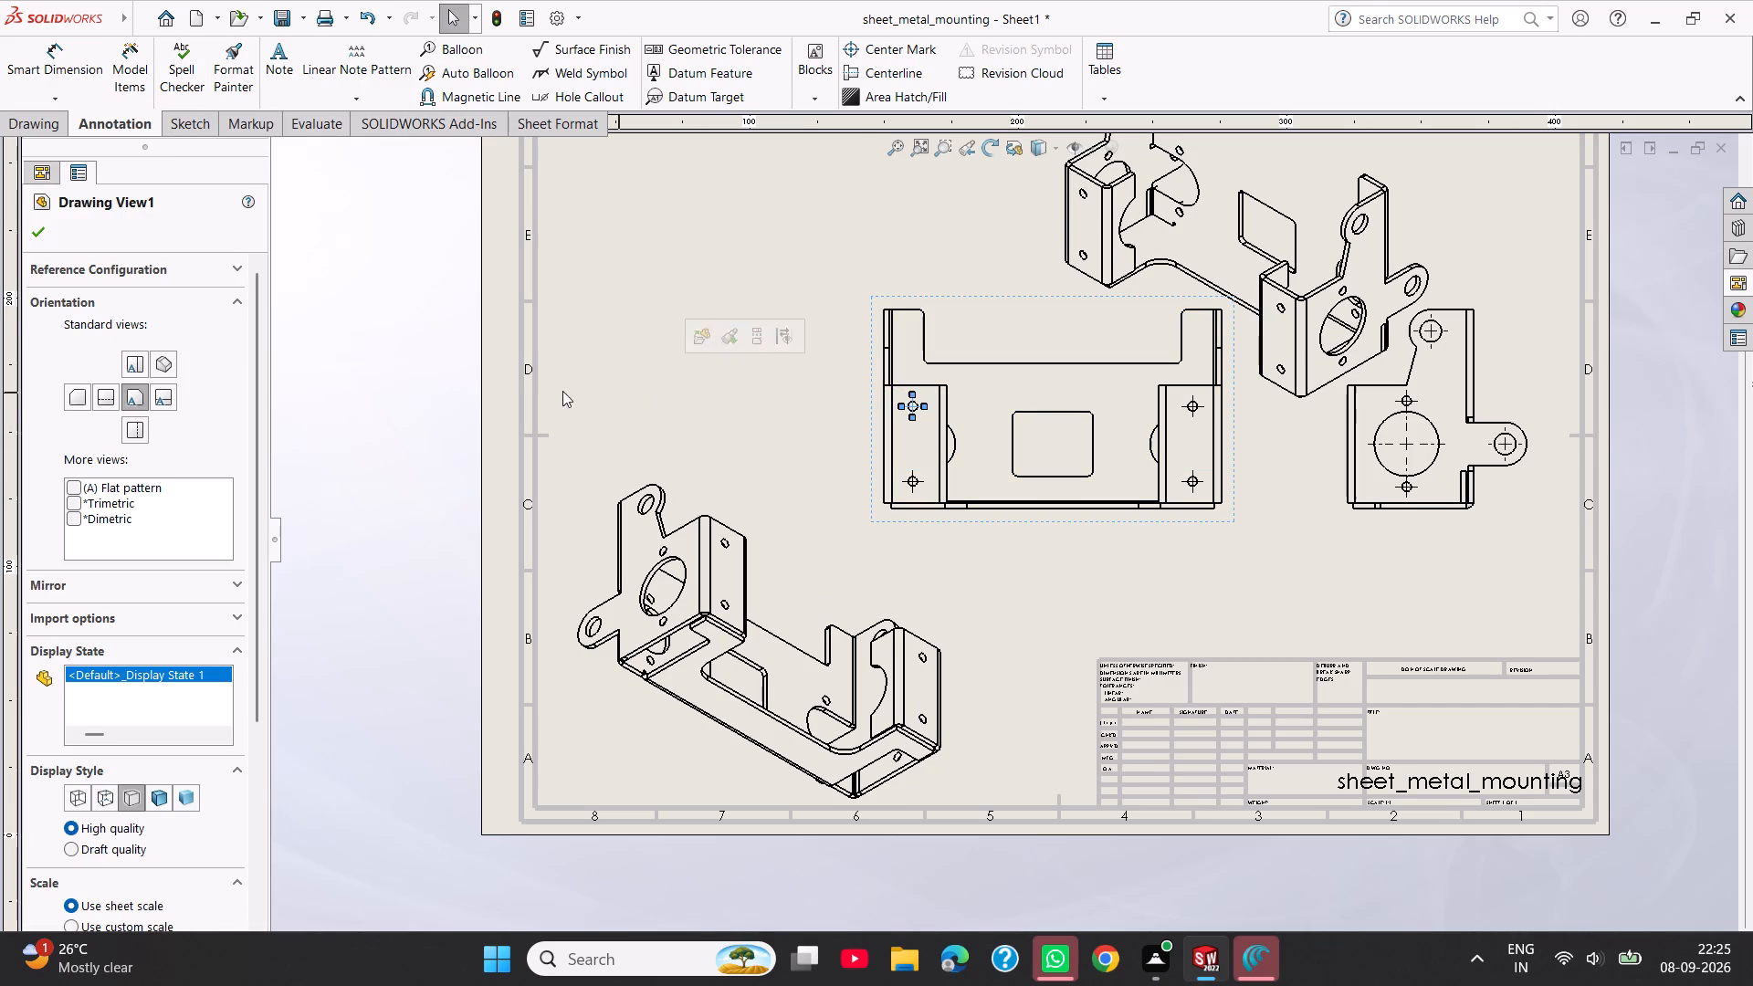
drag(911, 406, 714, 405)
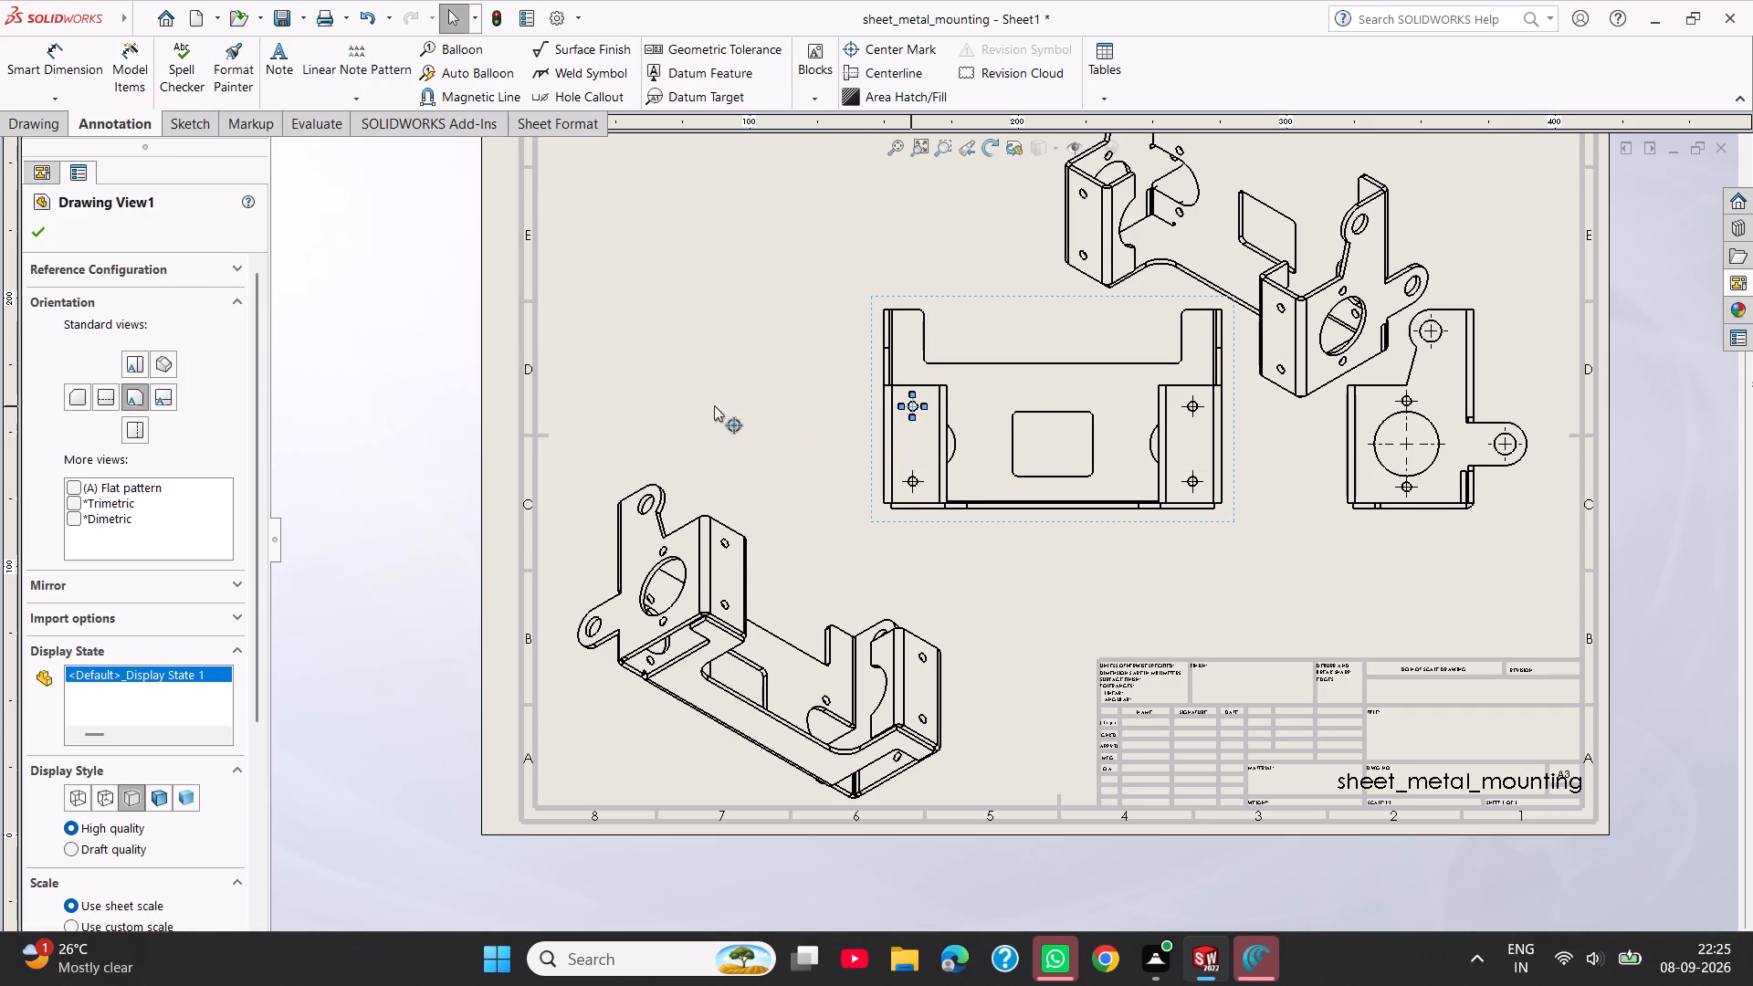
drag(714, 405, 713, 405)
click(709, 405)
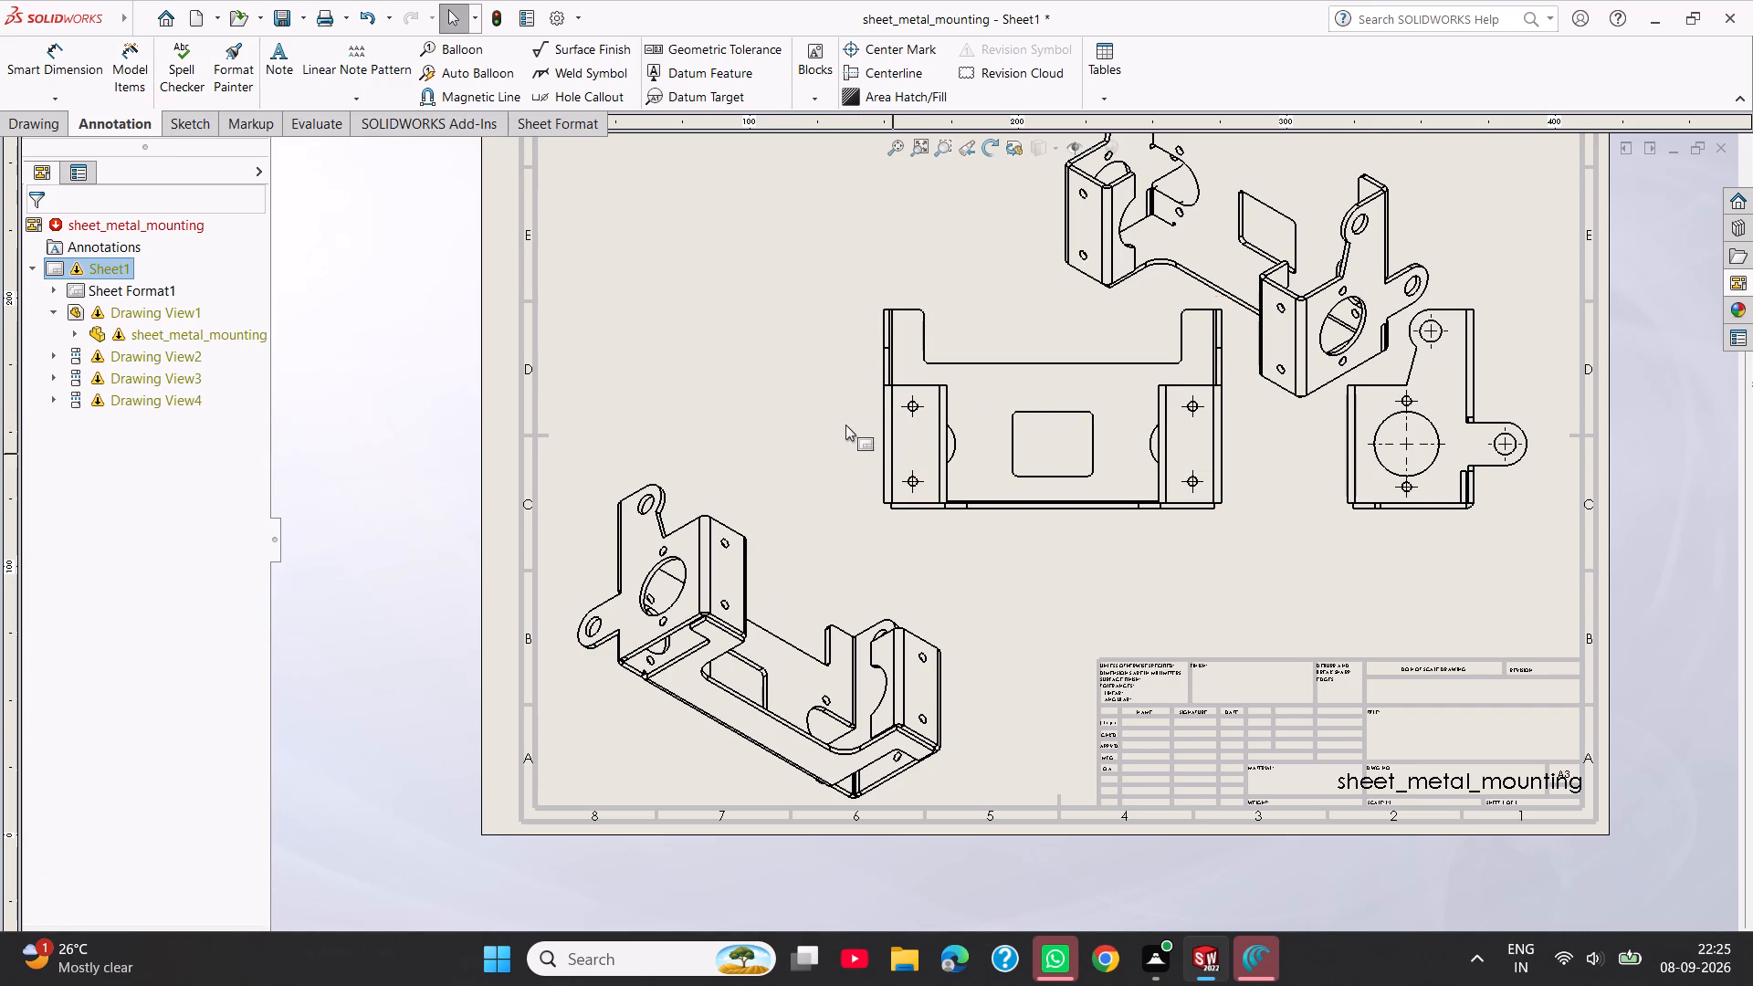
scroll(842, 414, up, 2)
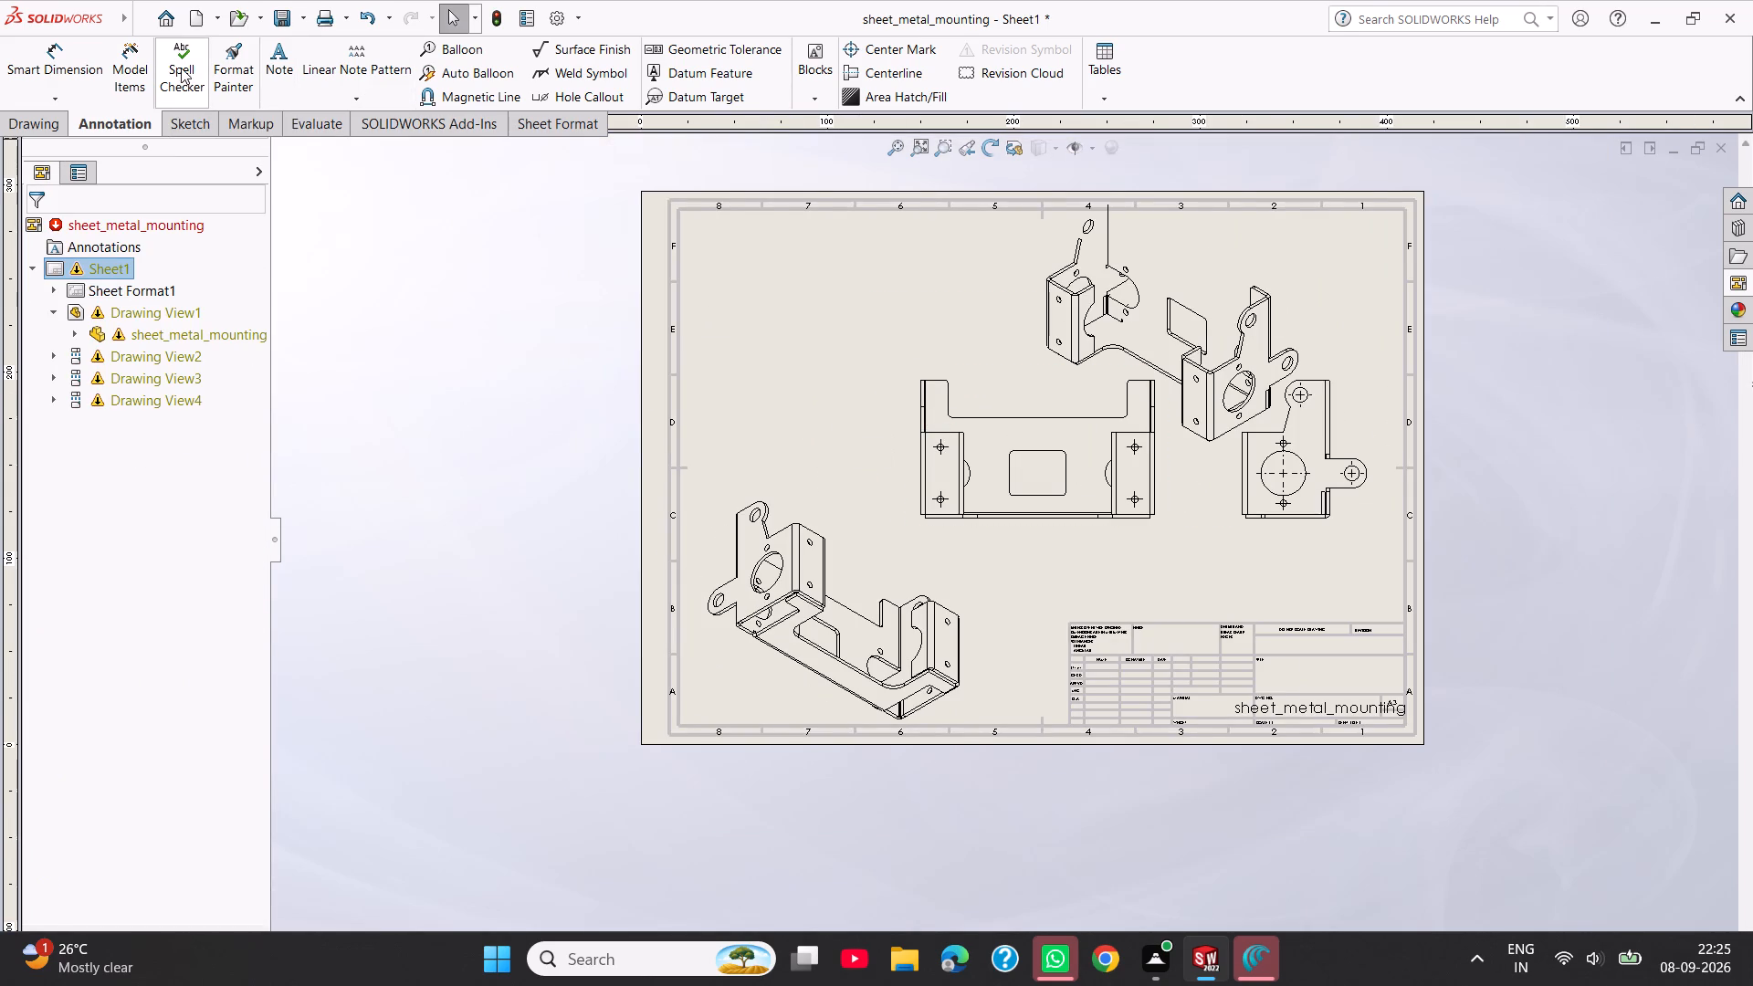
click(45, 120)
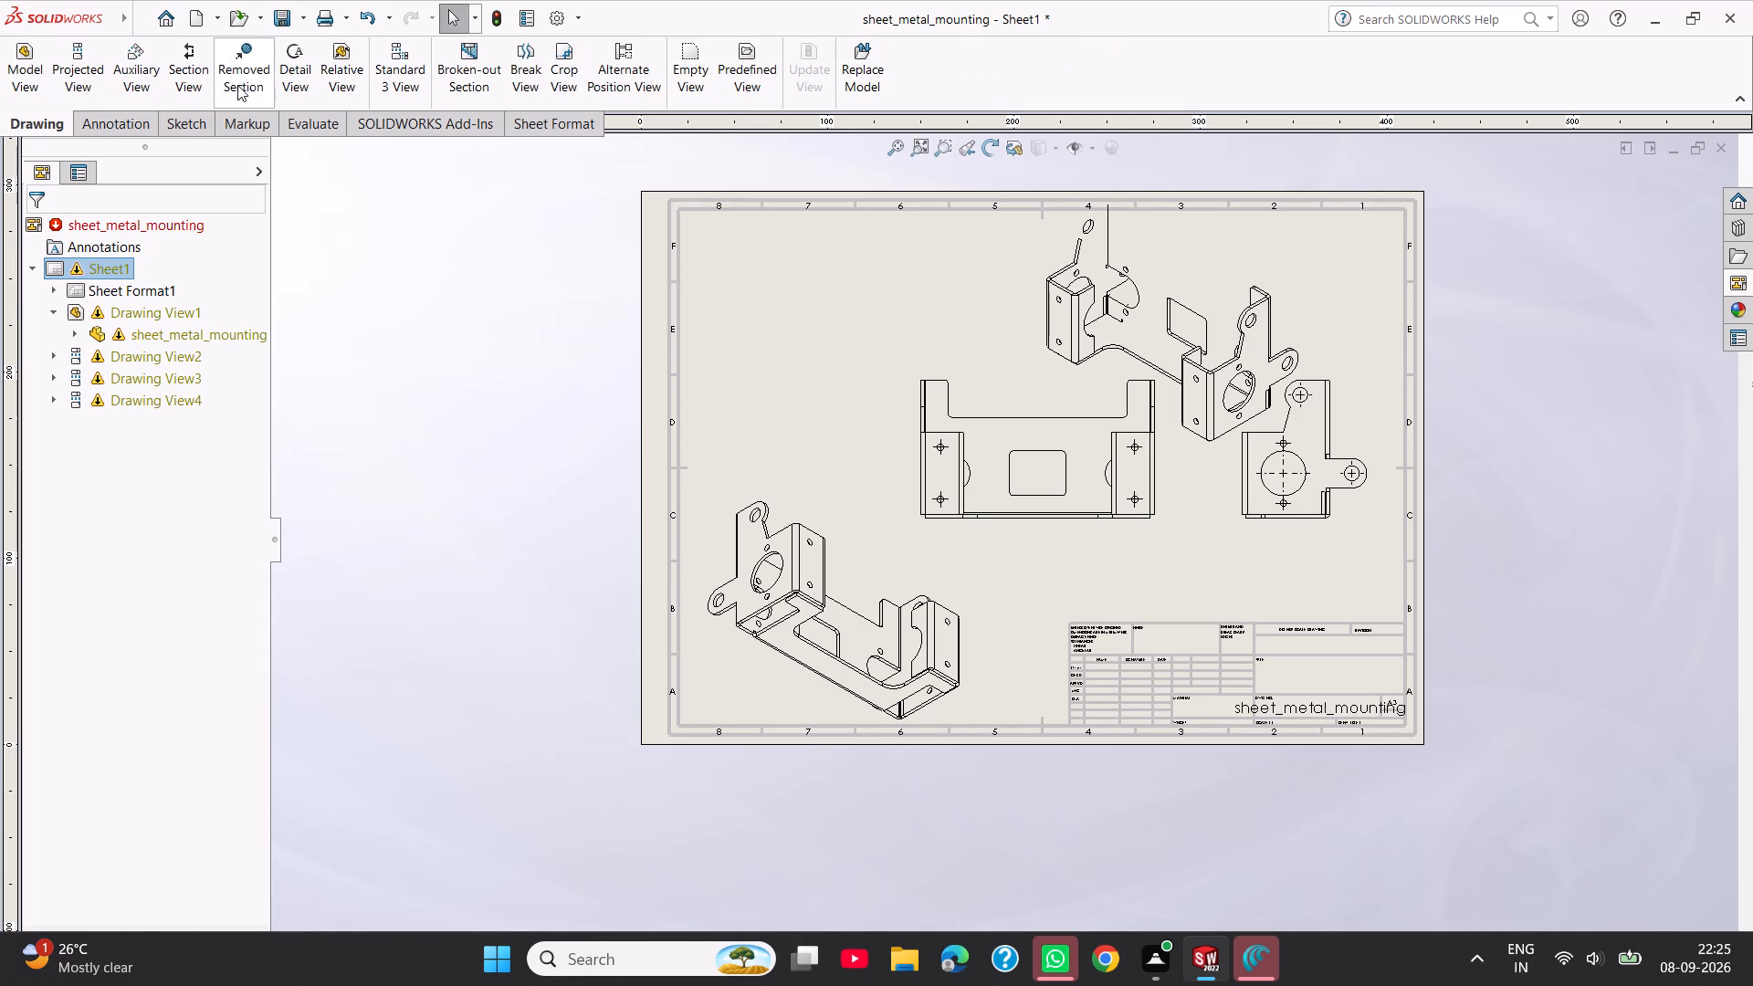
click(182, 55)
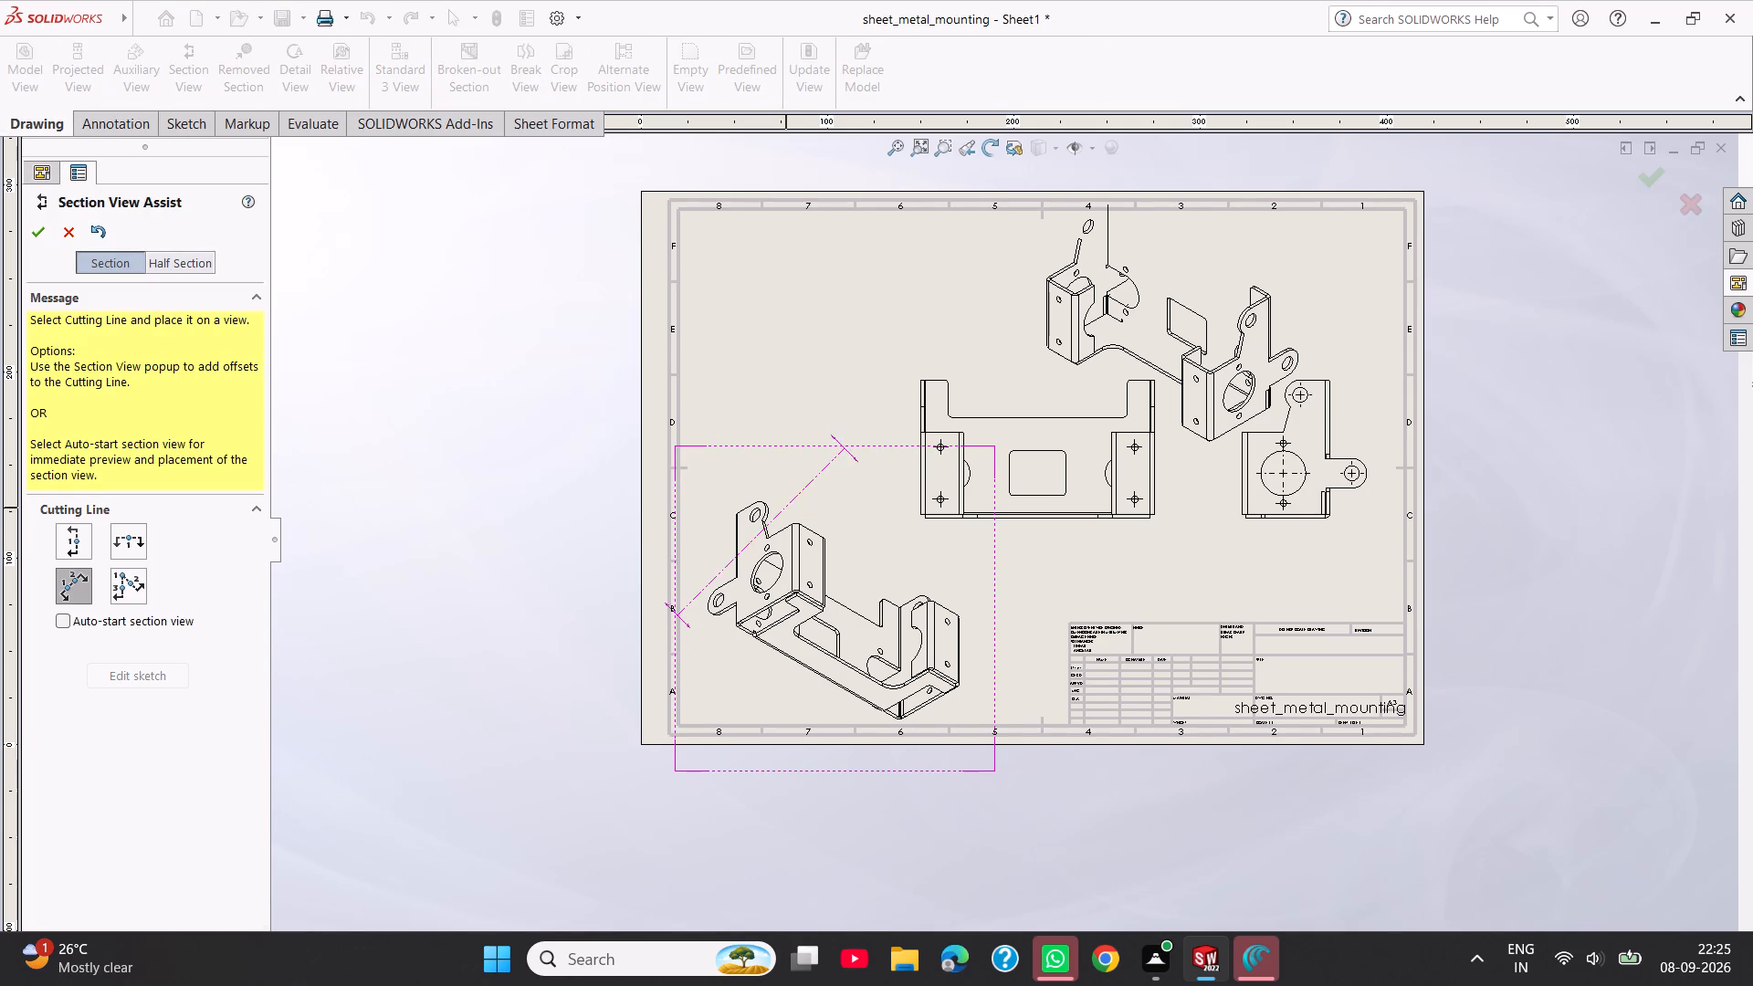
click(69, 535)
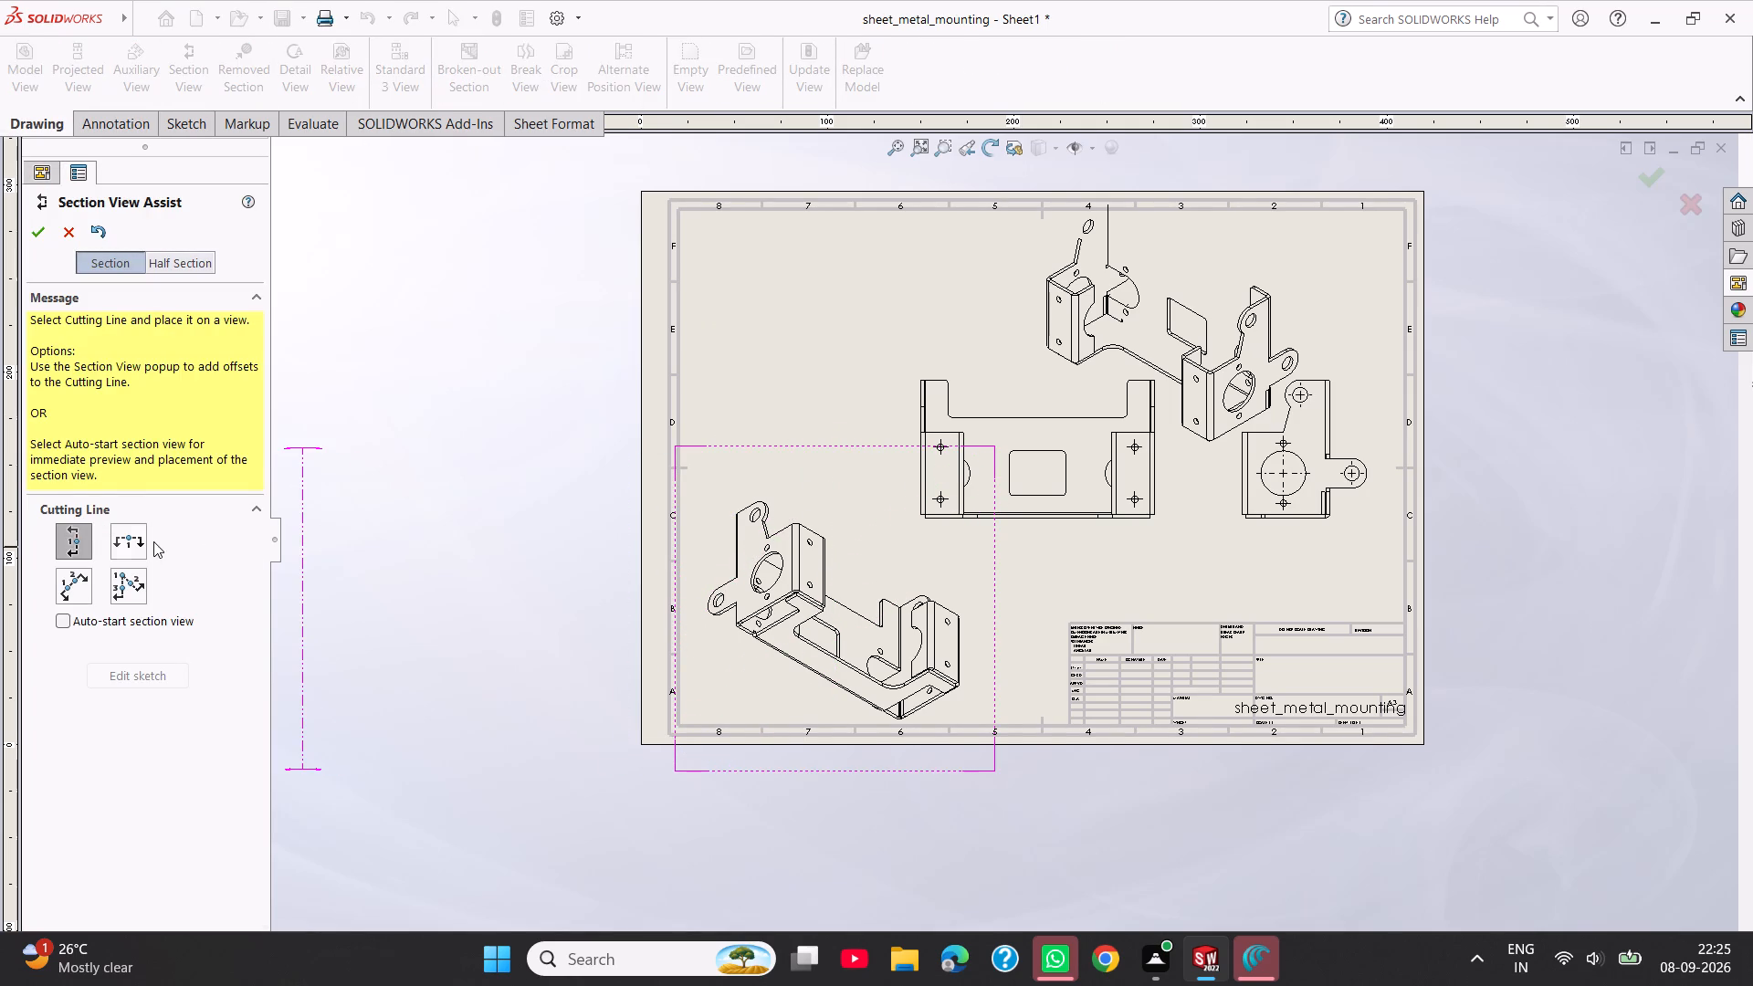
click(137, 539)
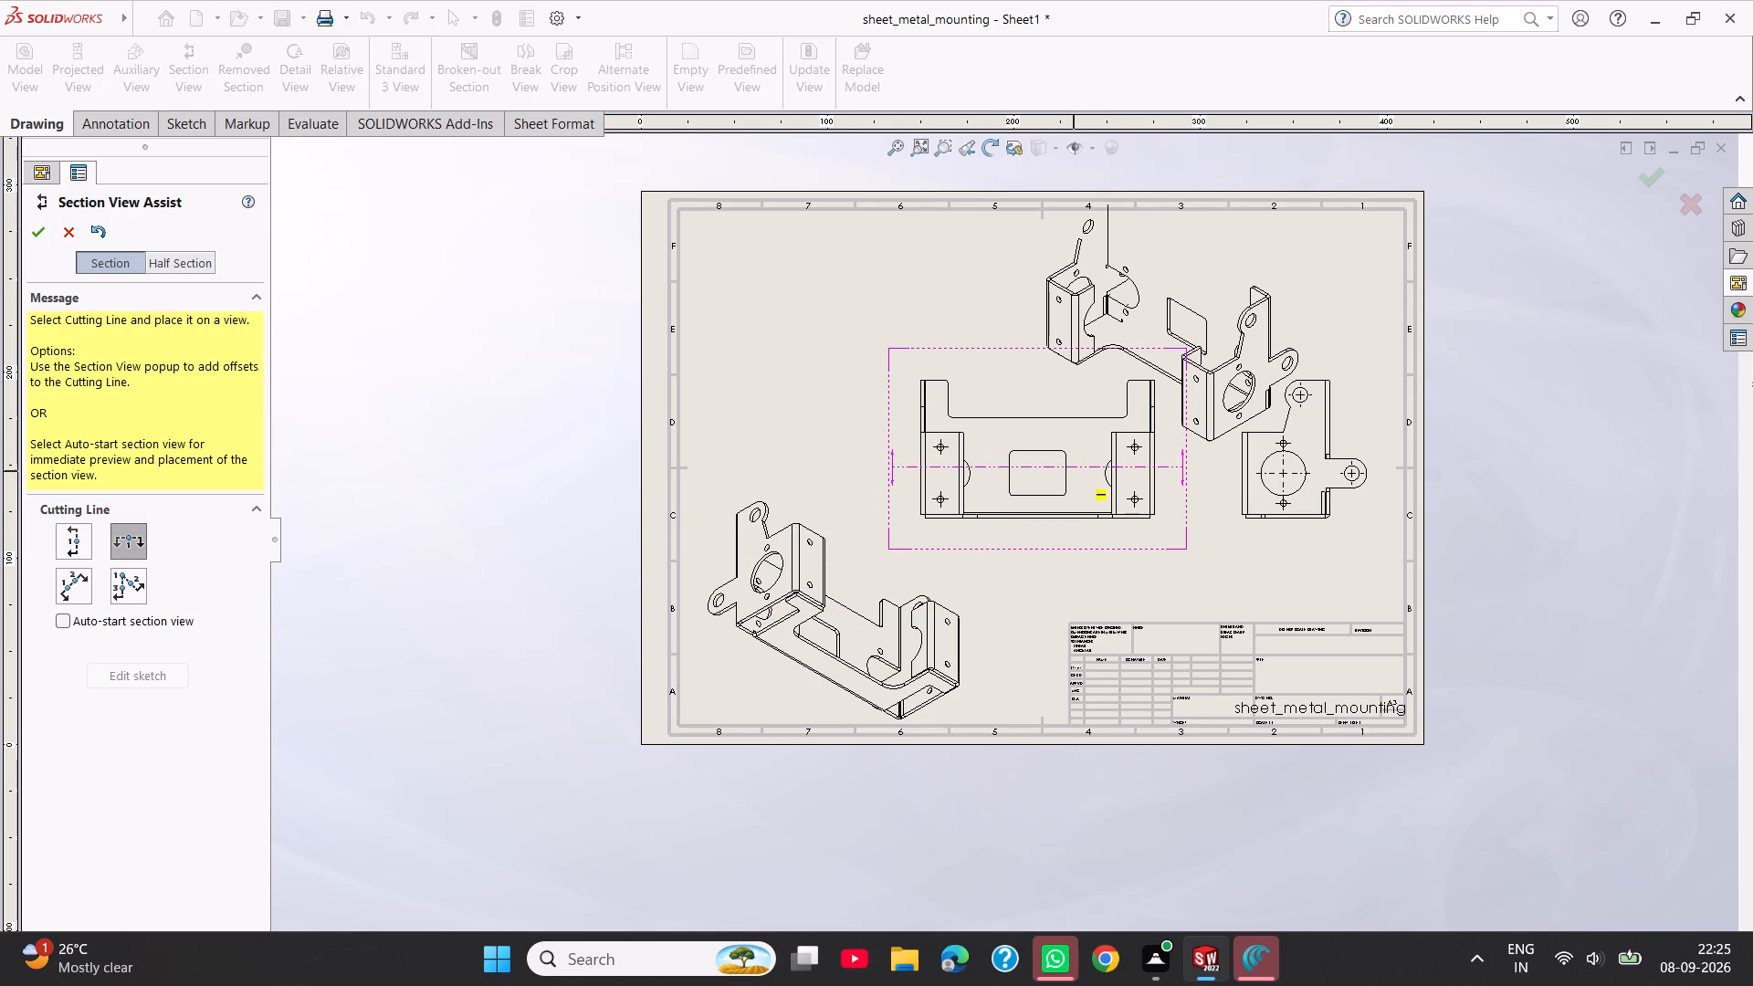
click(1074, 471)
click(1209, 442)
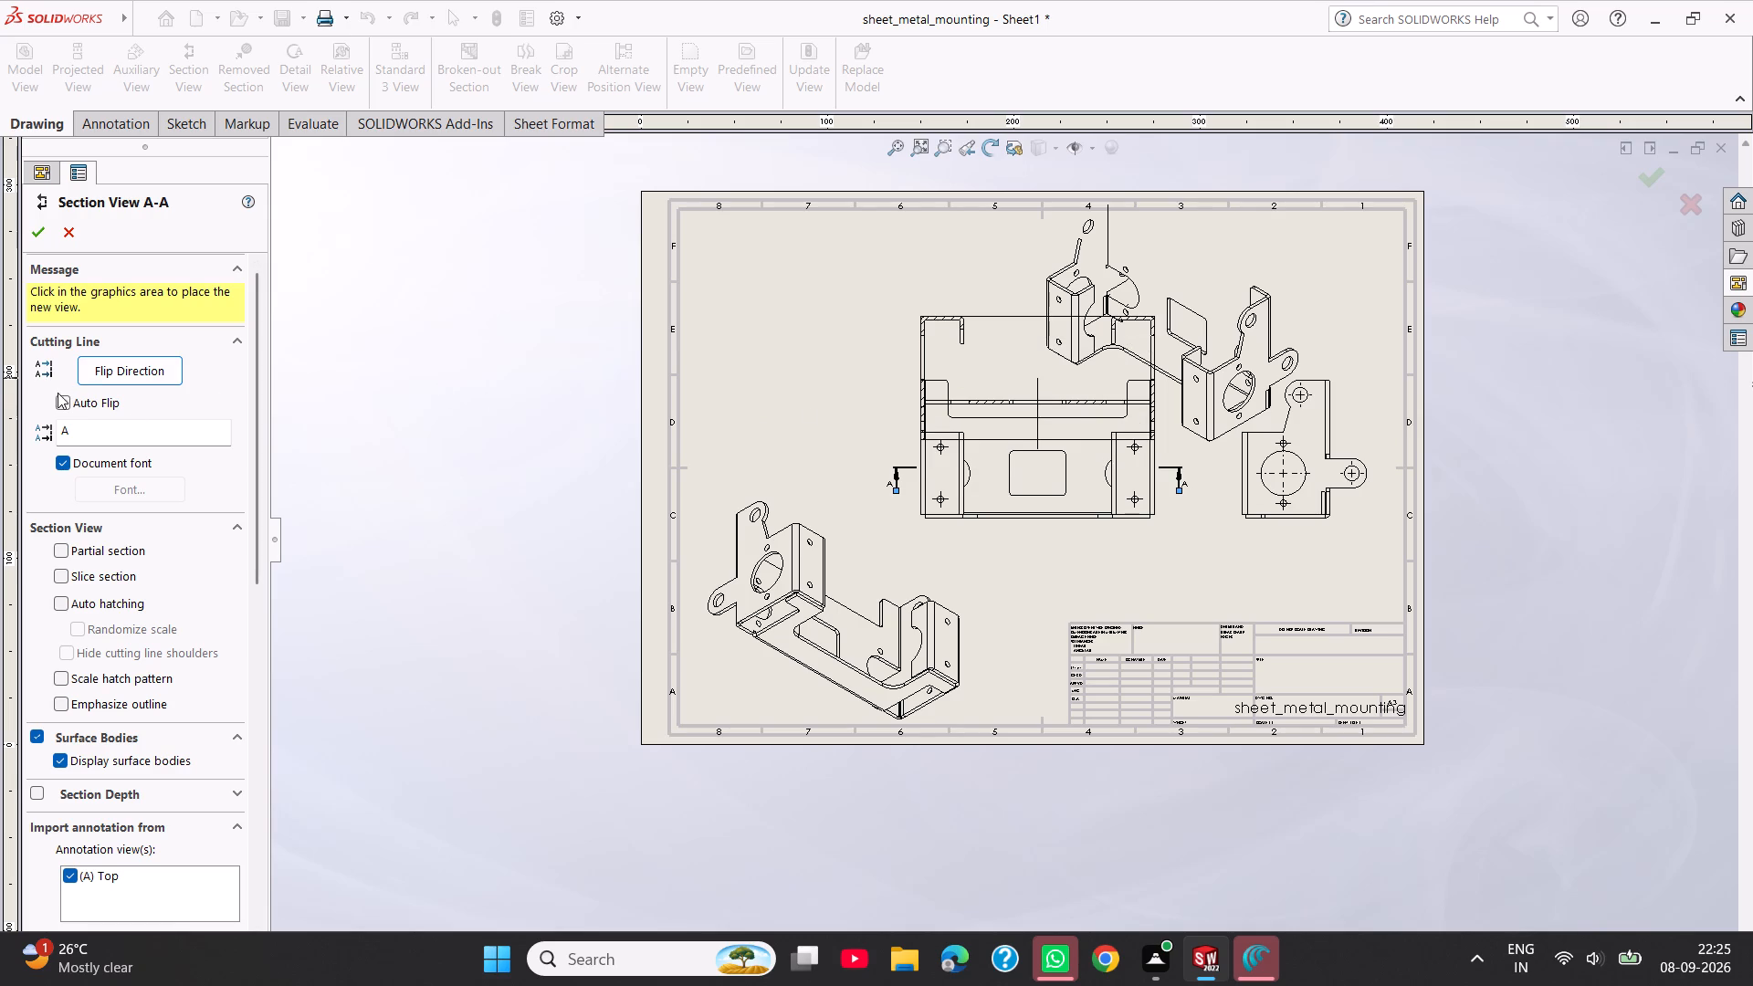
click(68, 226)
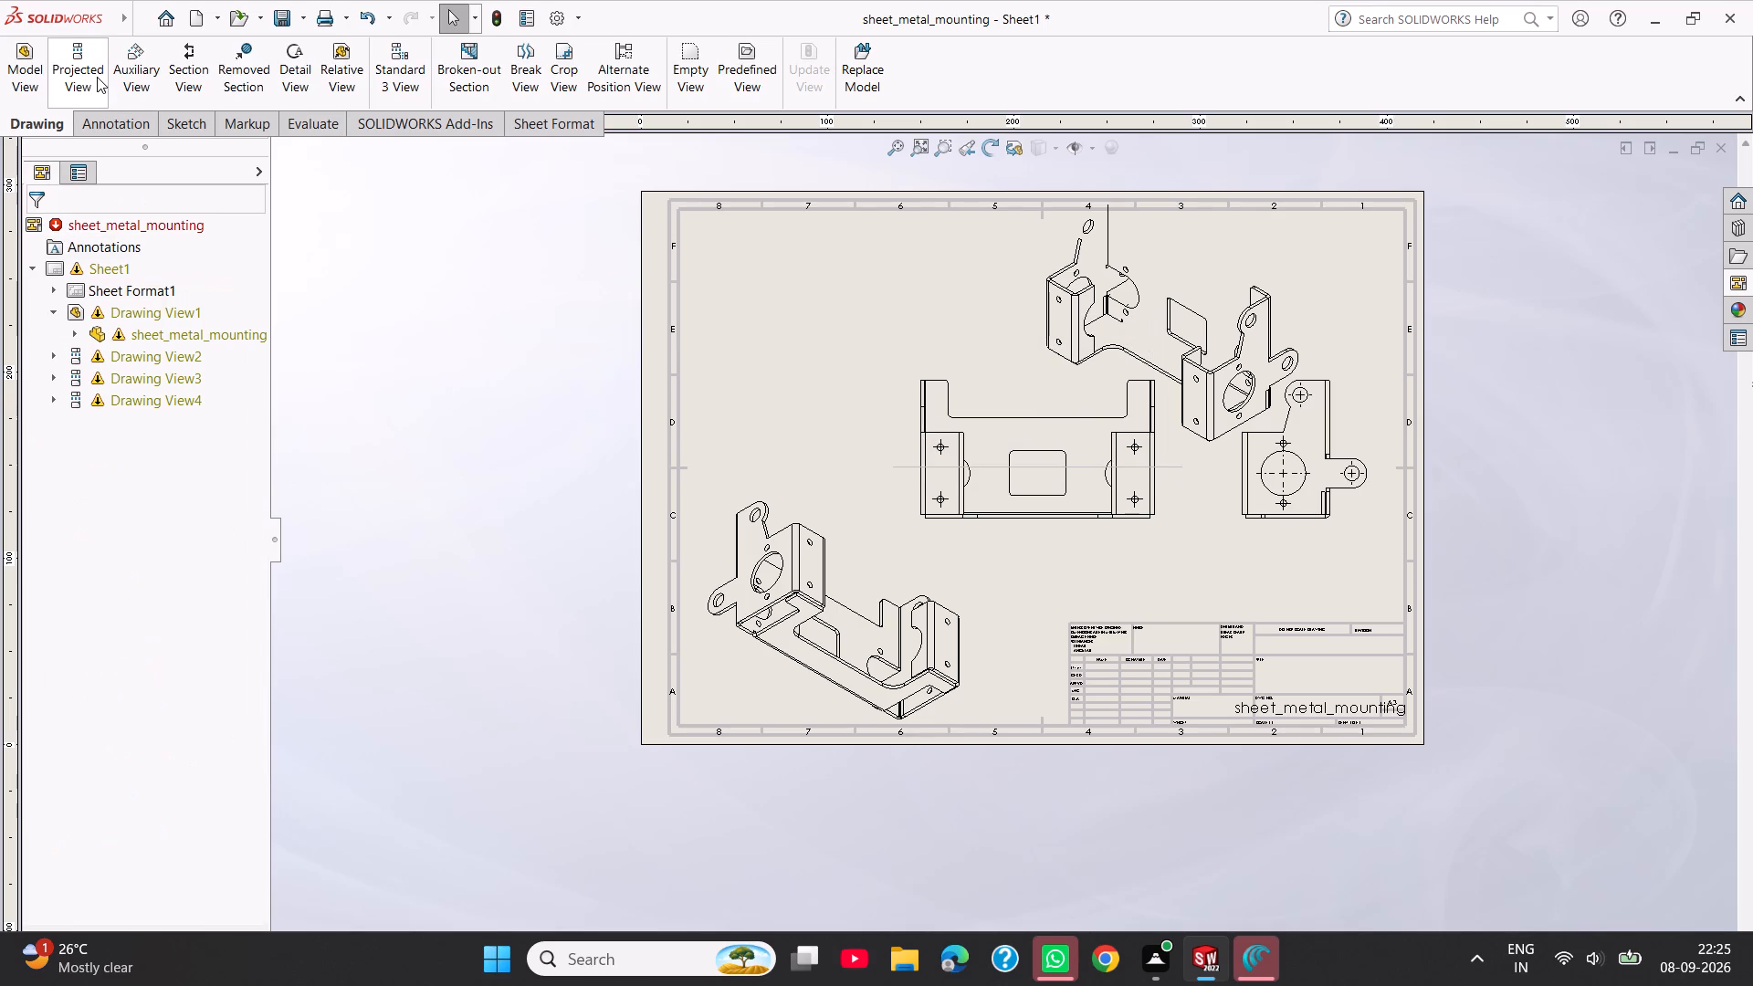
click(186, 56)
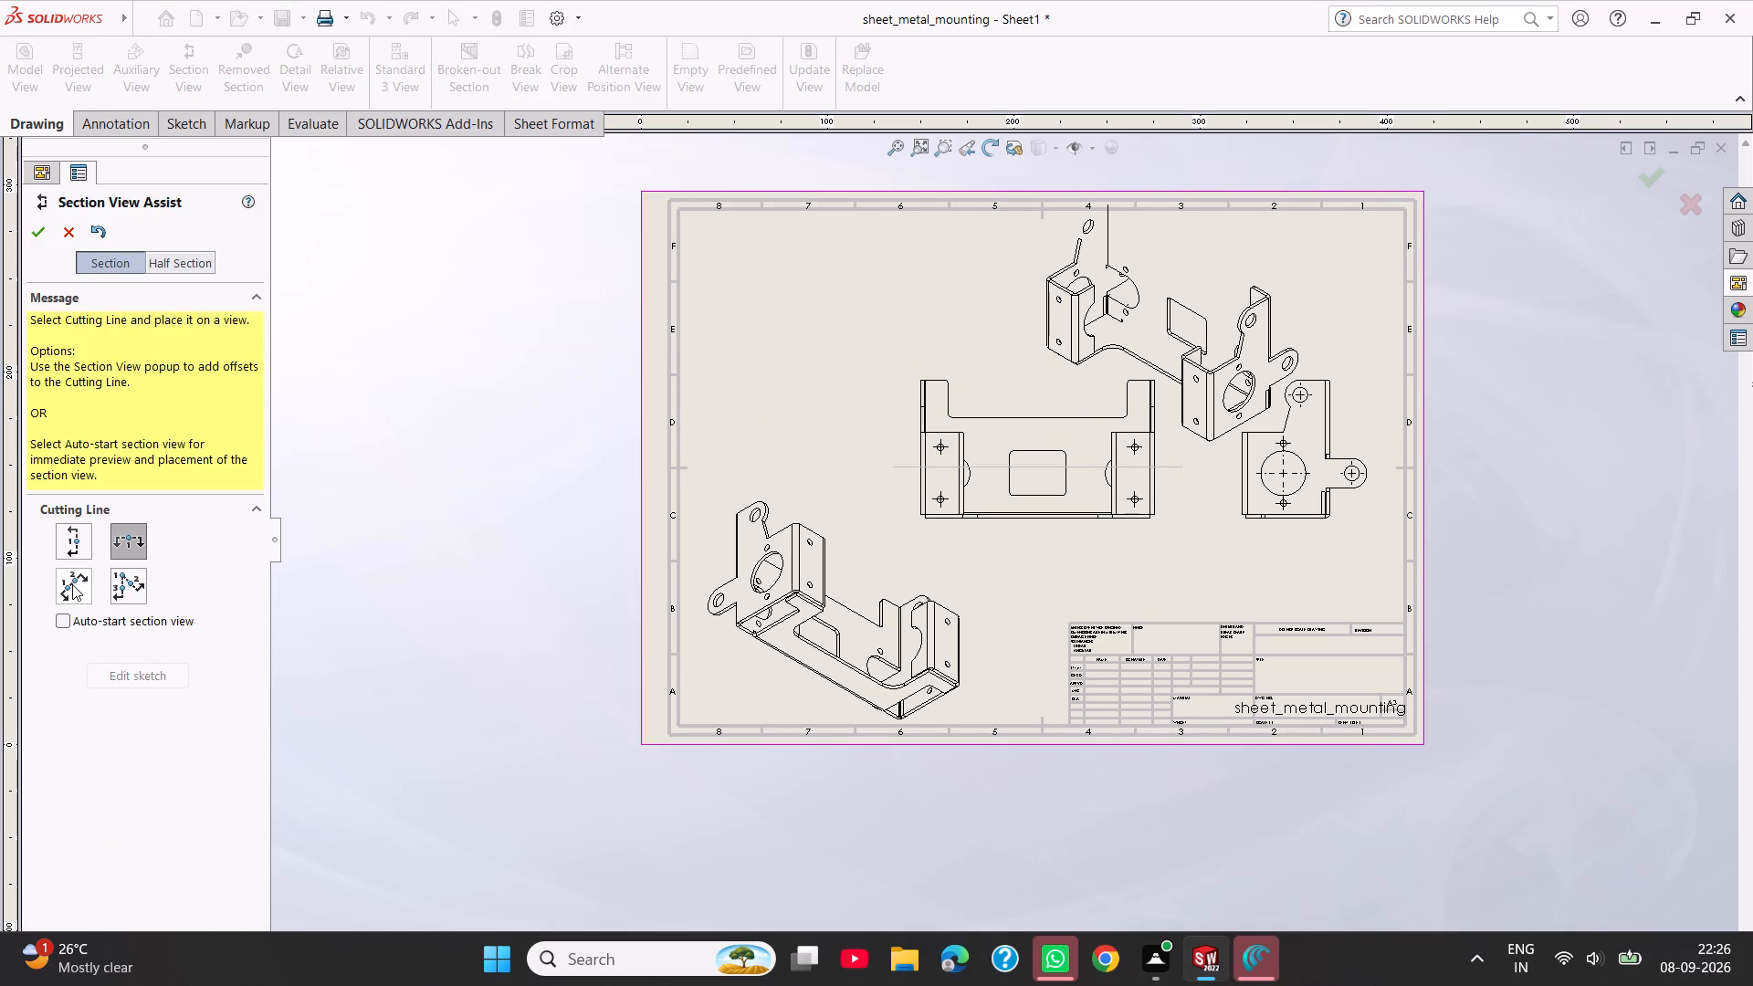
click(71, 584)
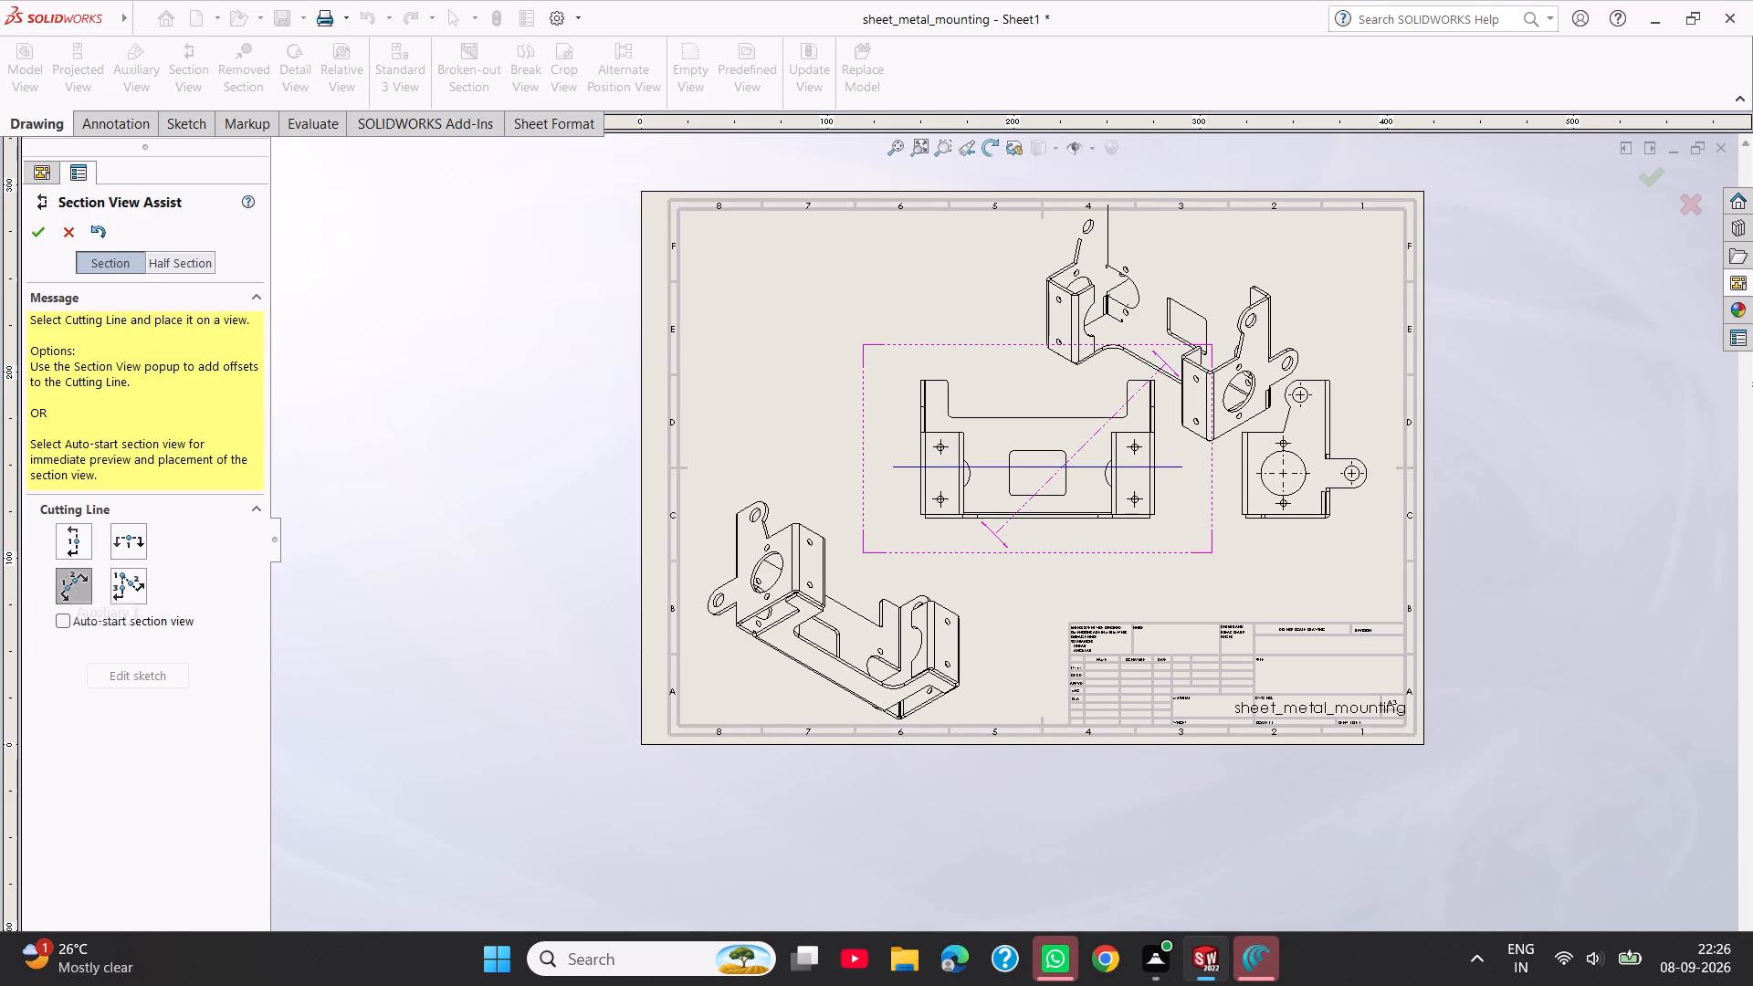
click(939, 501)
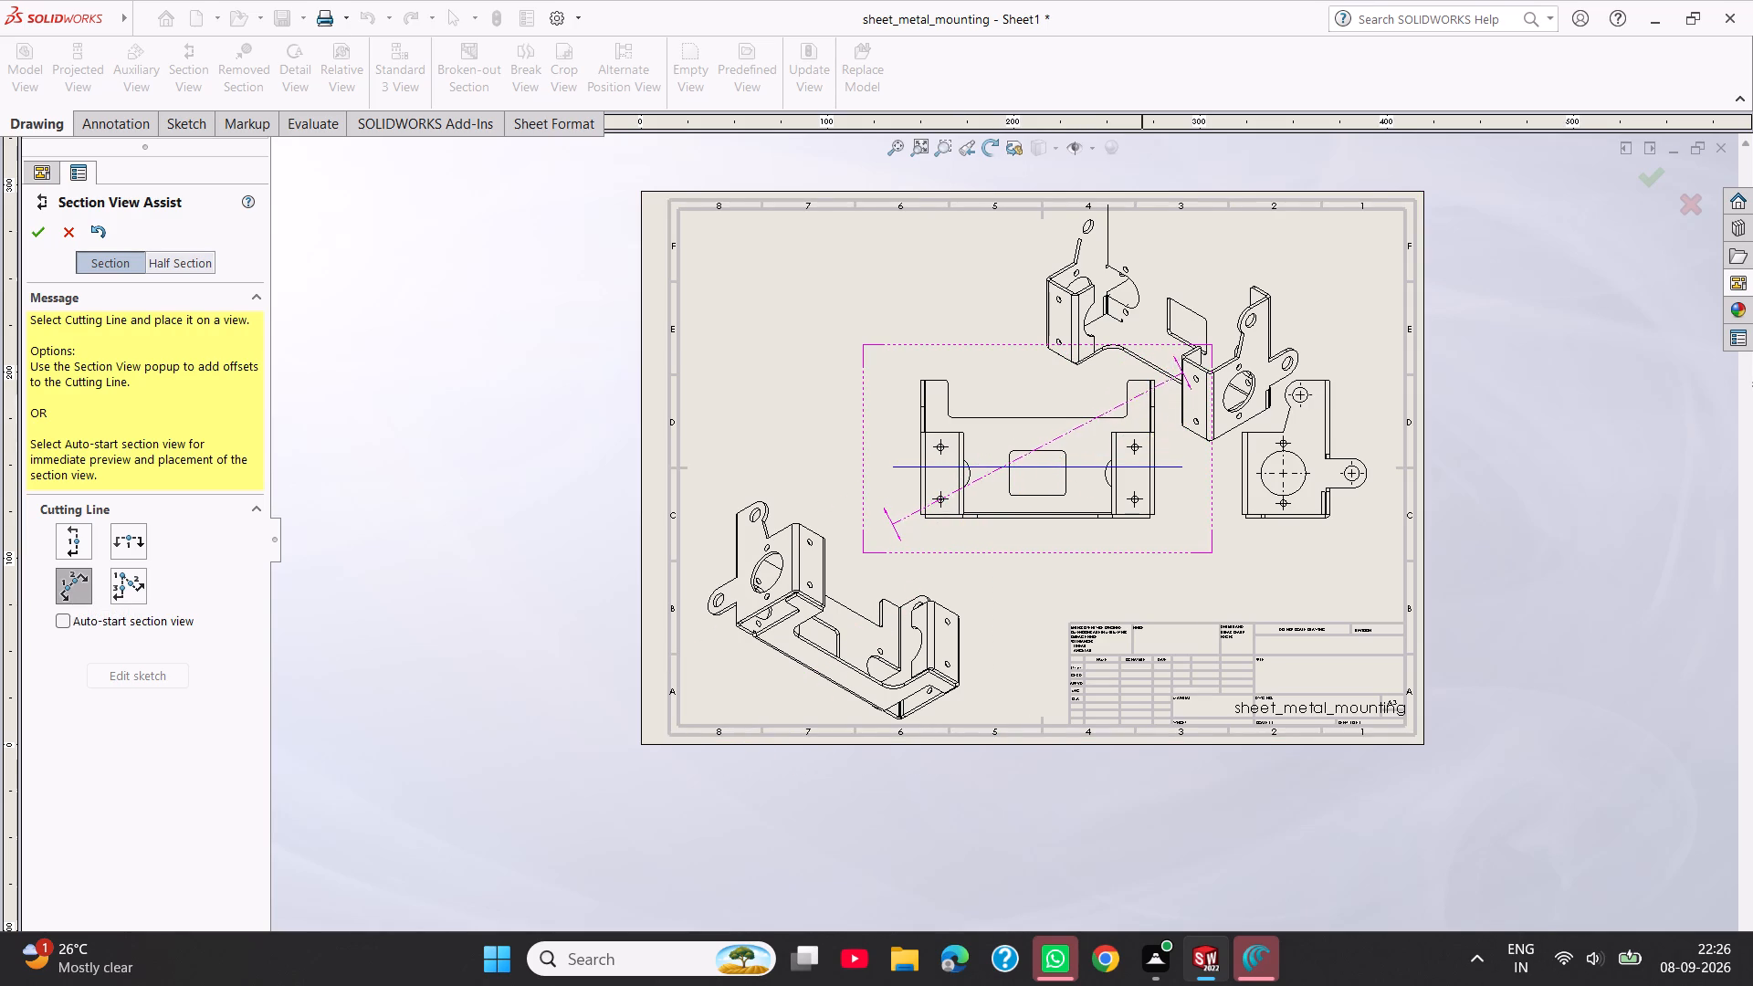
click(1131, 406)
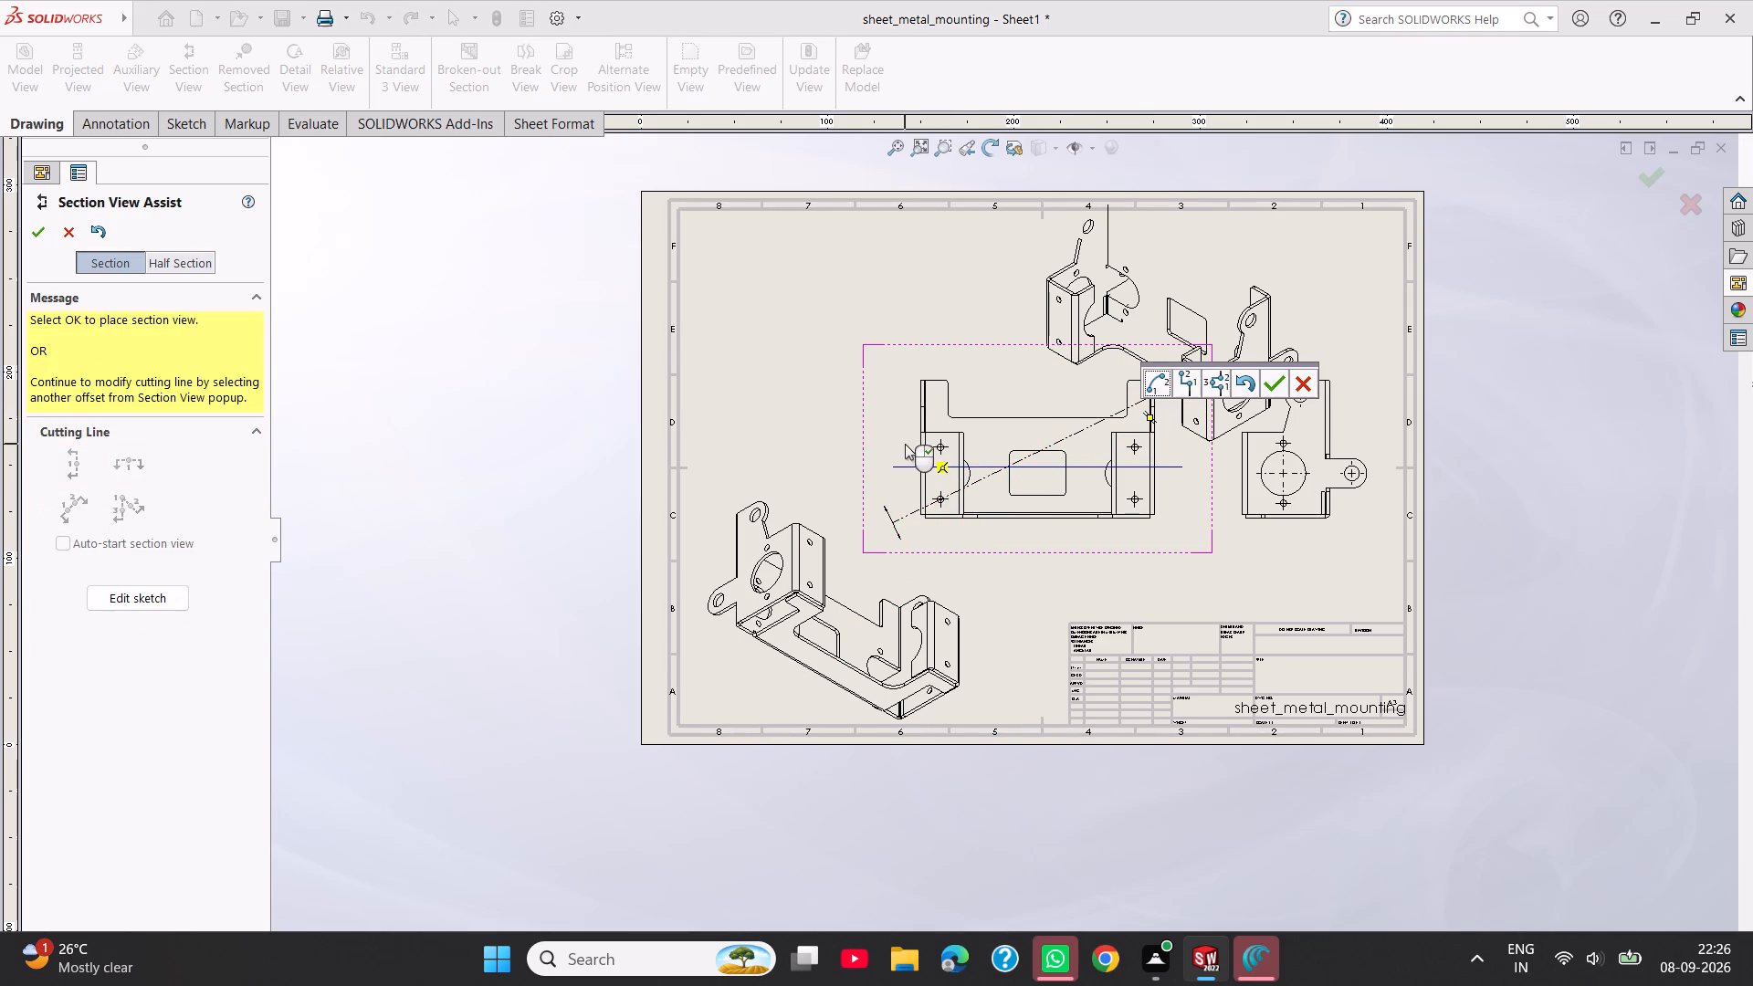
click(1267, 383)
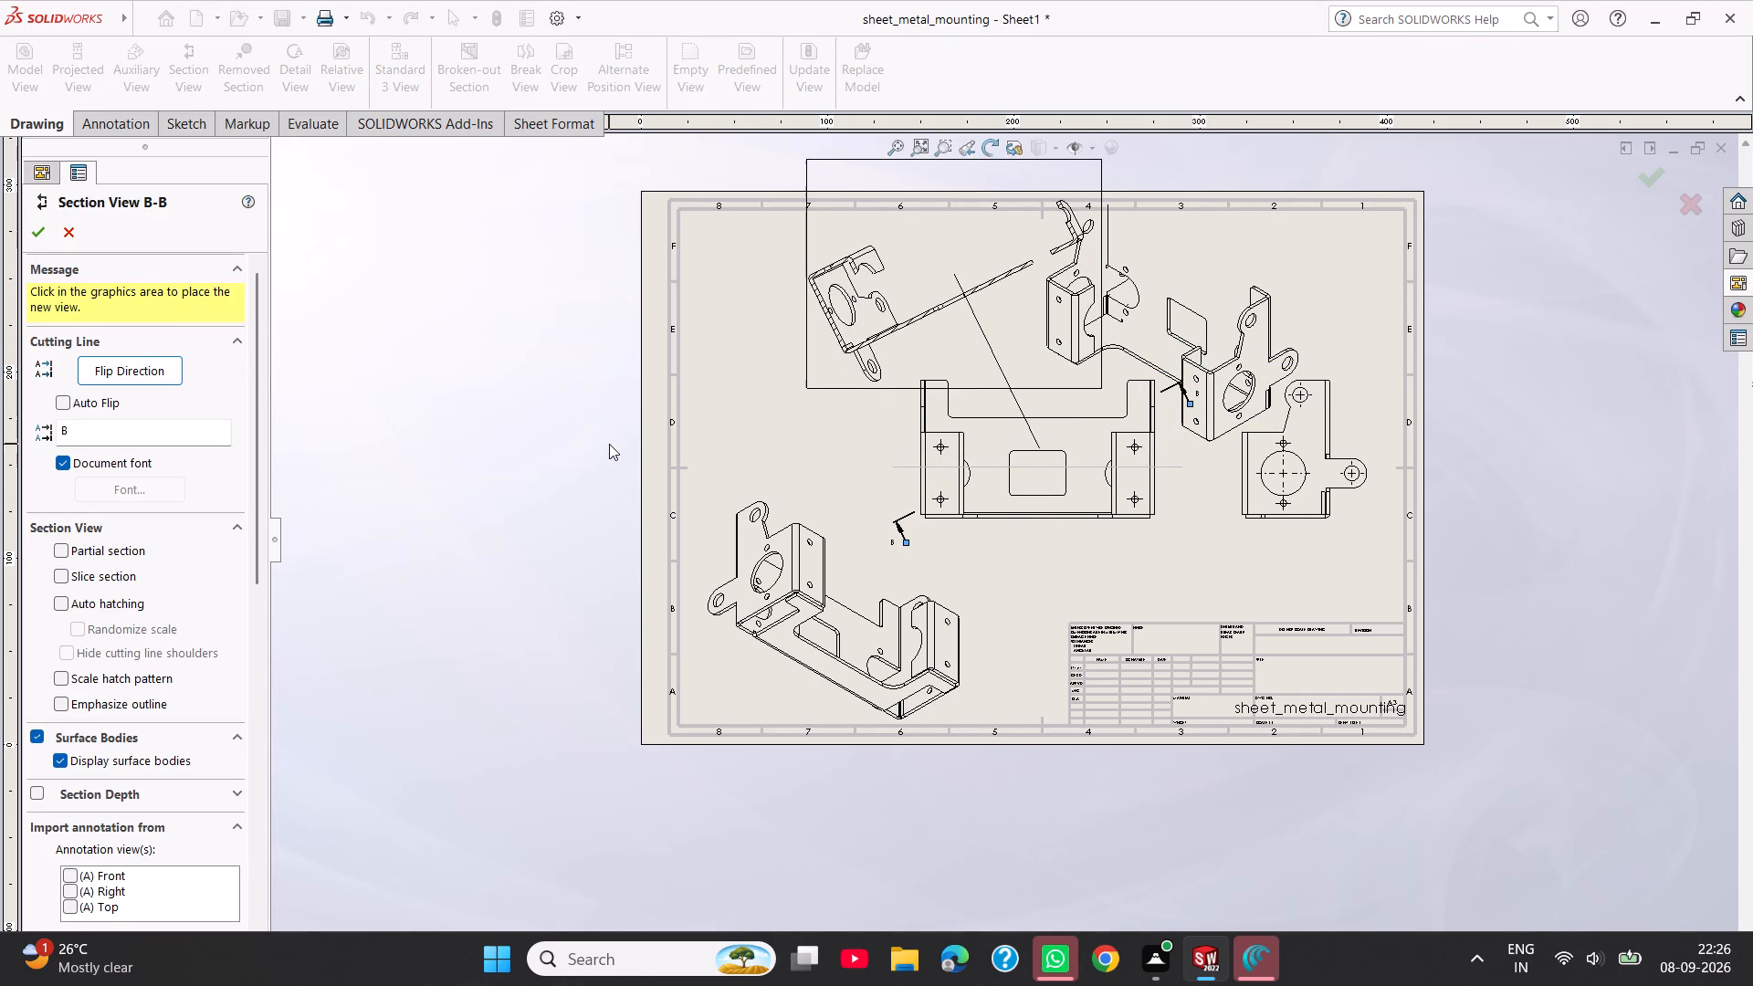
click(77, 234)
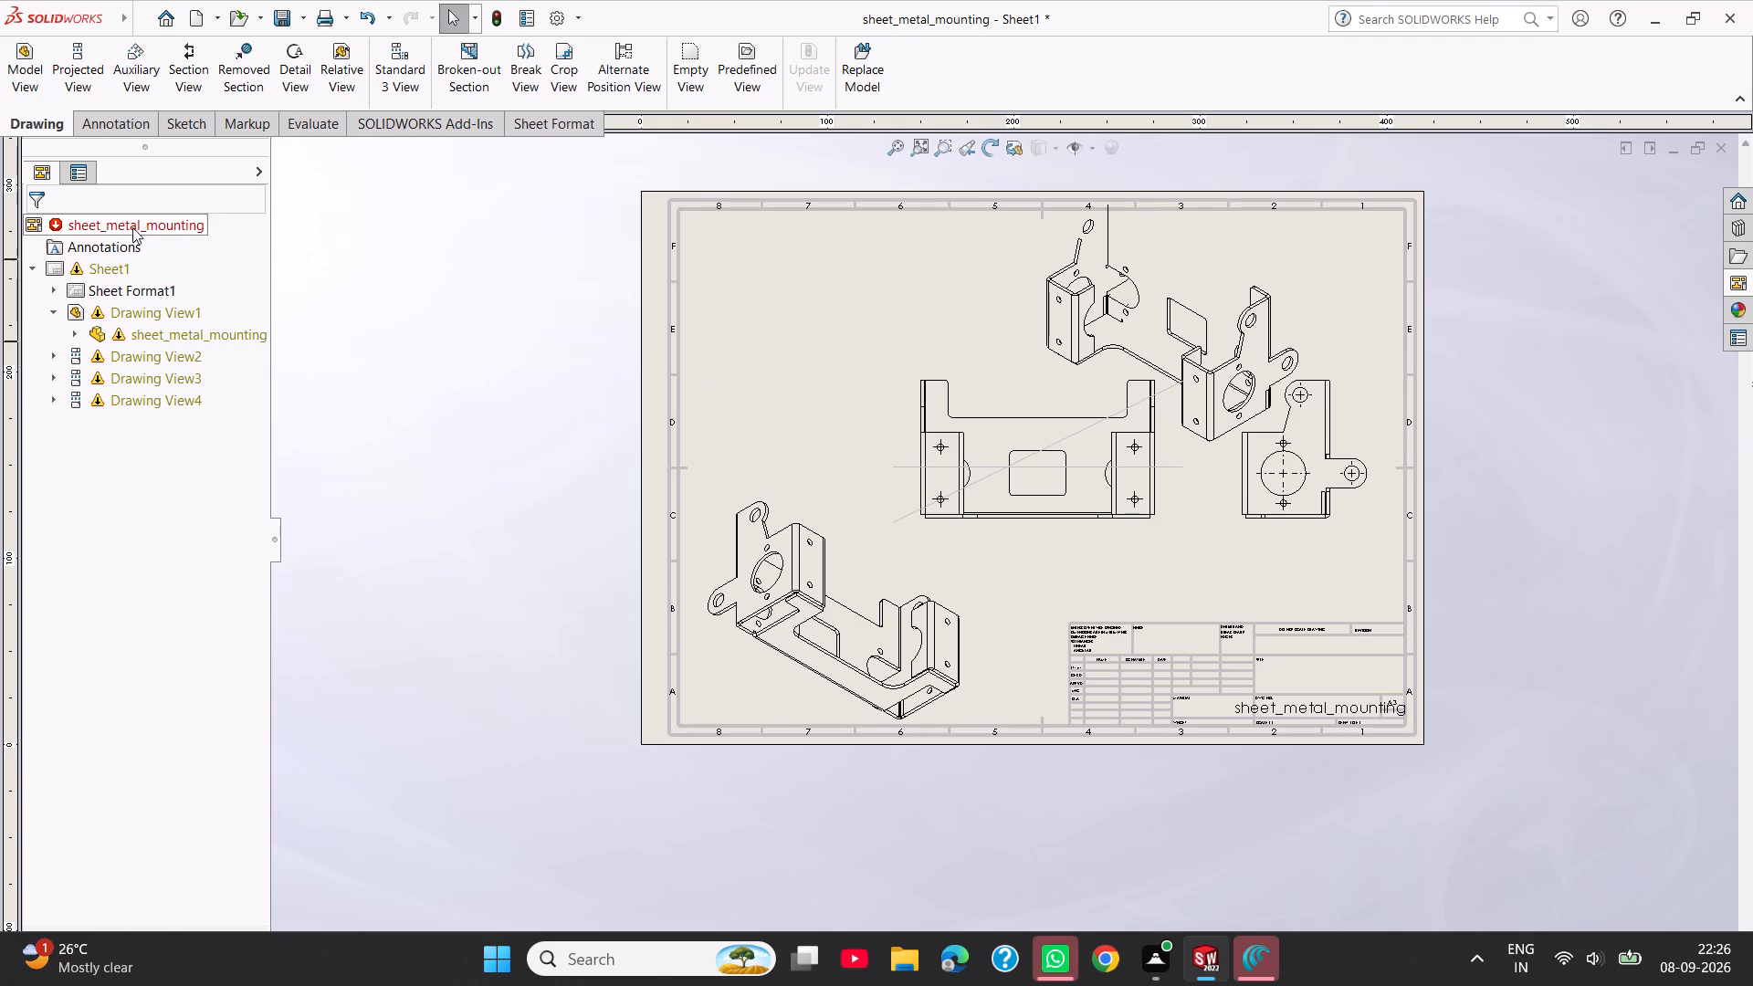
Save the drawing and its modified part, storing the drawing as sheet_metal_mounting in SOLIDWORKS Drawing format in the internship folder.
scroll(977, 463, up, 2)
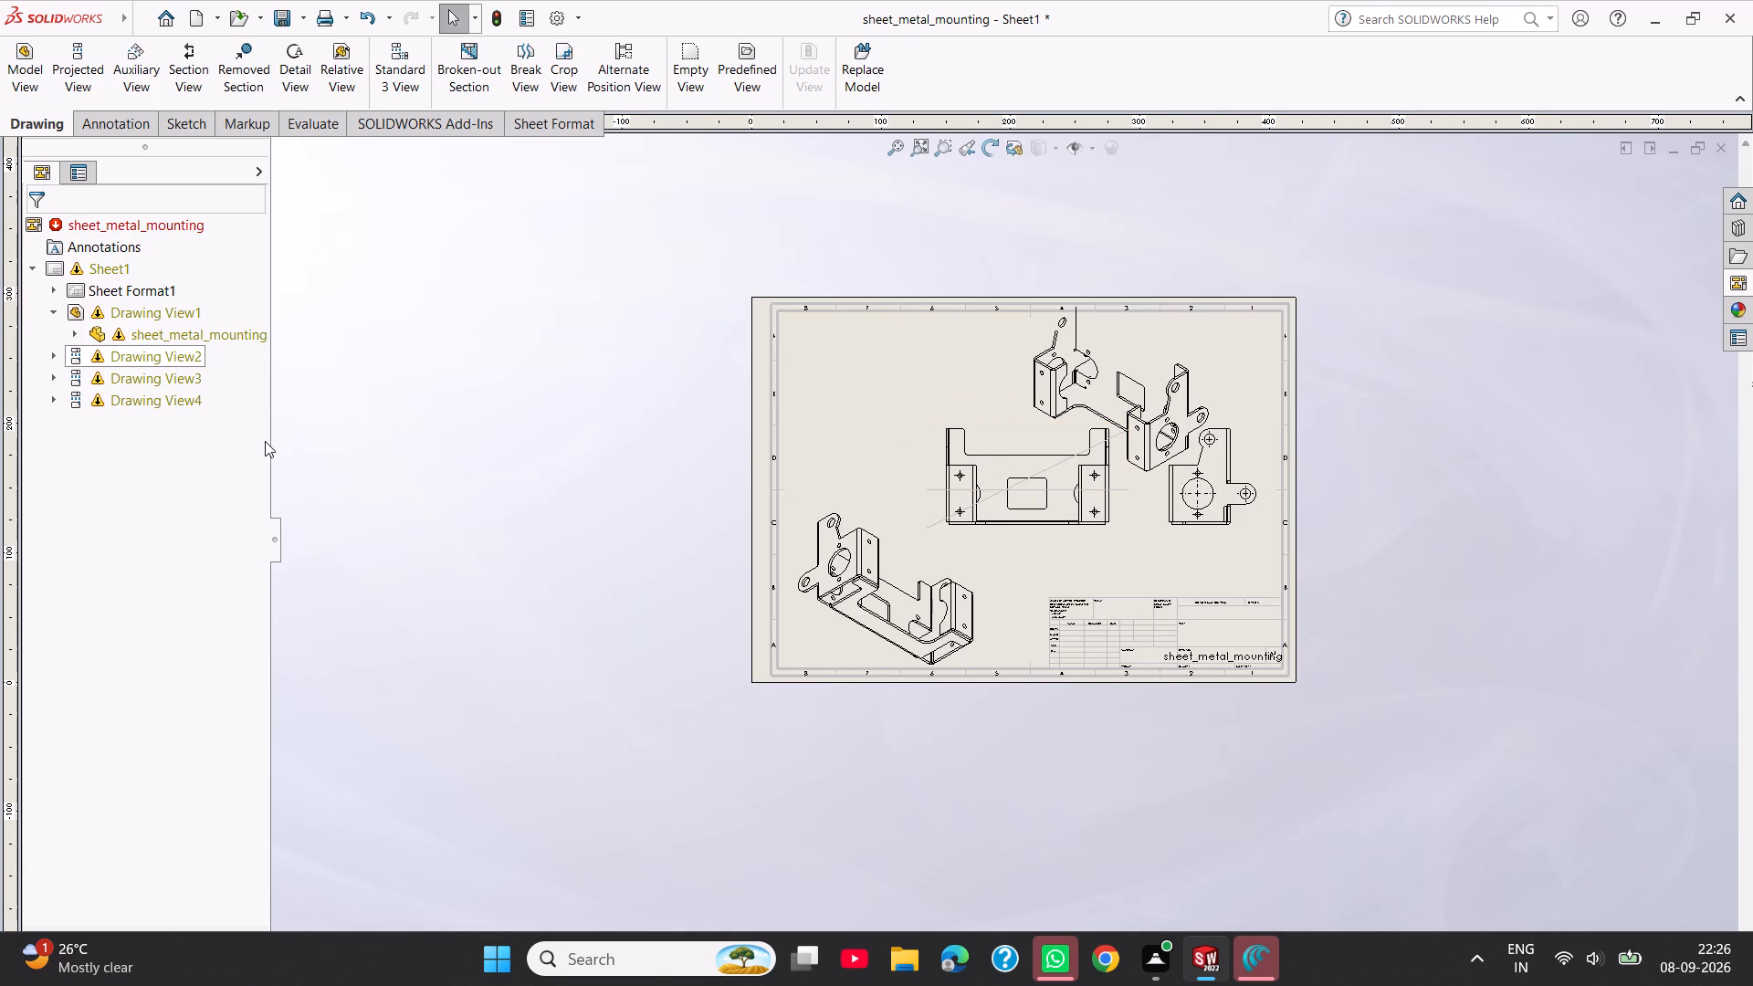
key(ctrl+s)
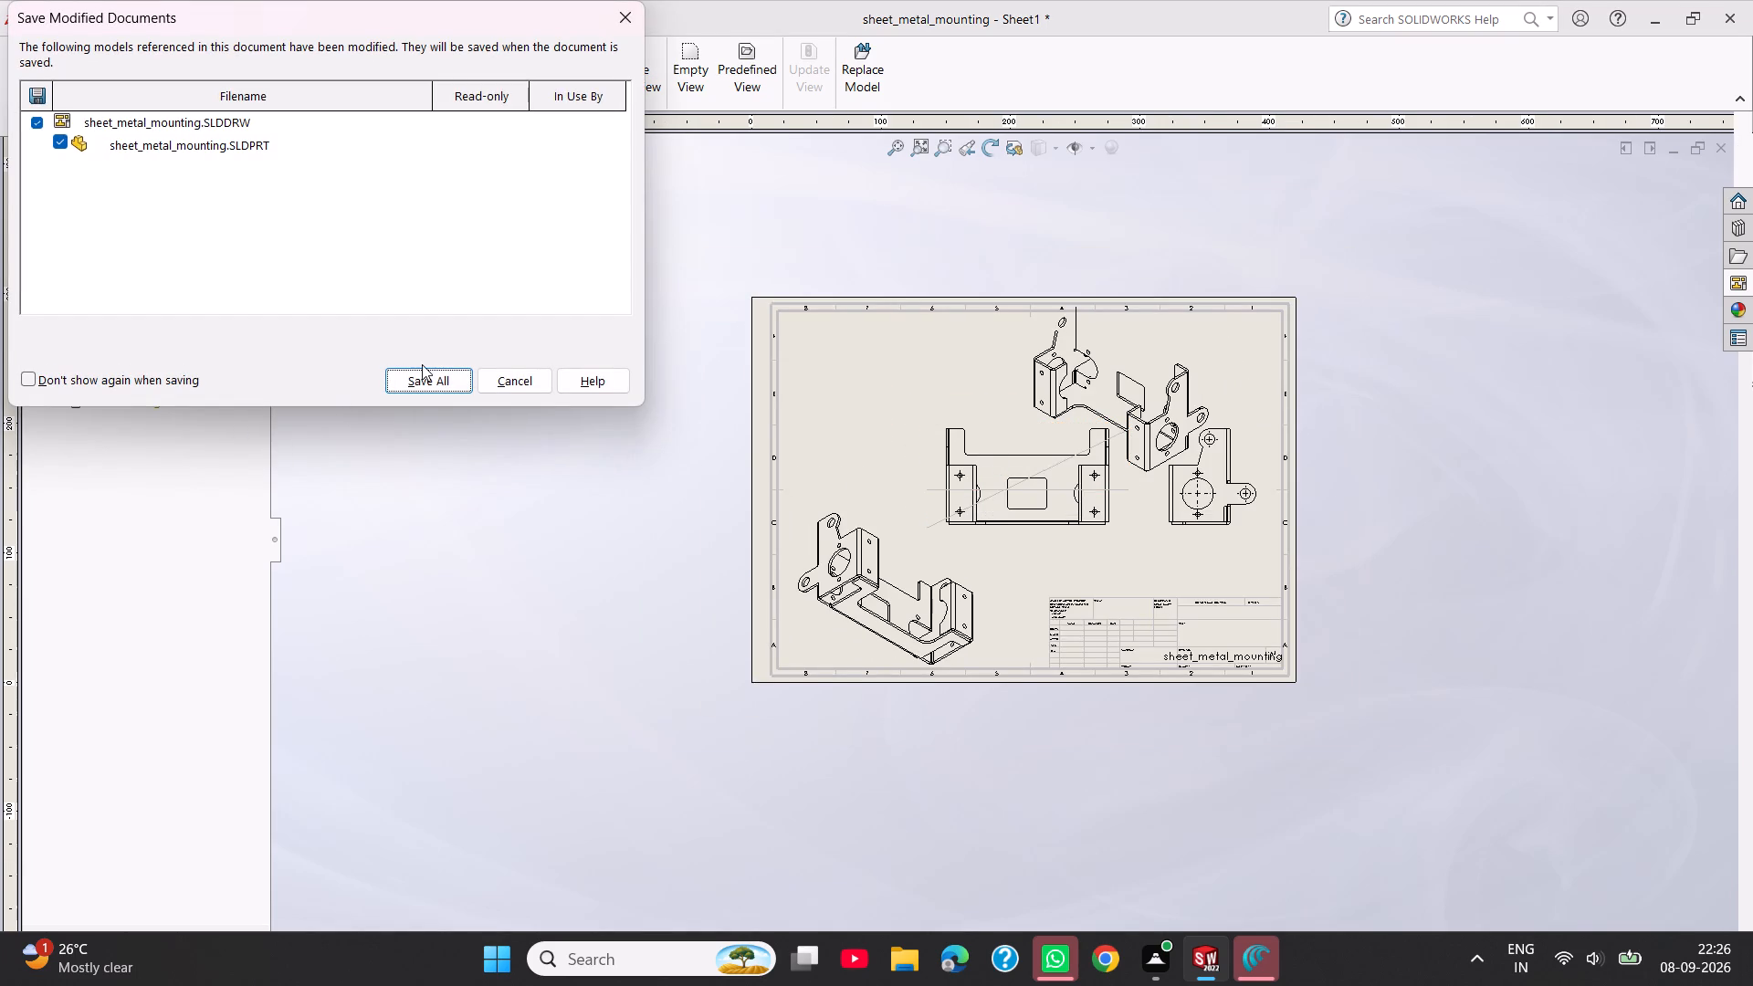
click(420, 378)
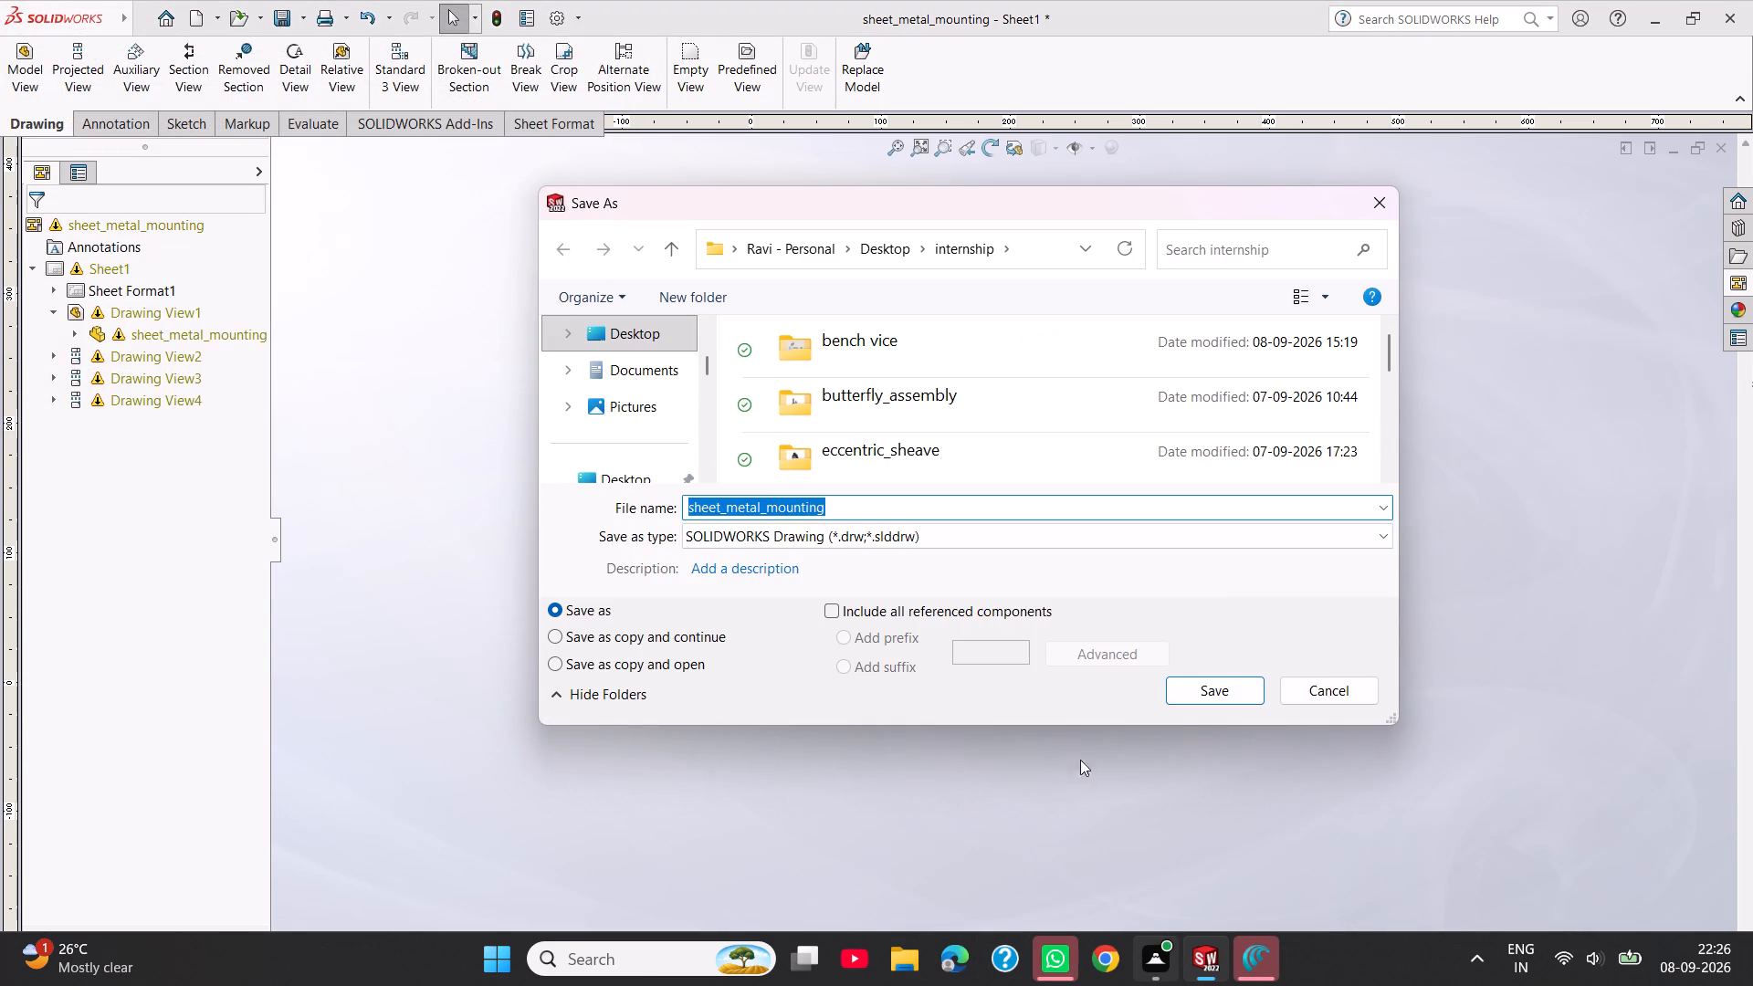
click(1198, 684)
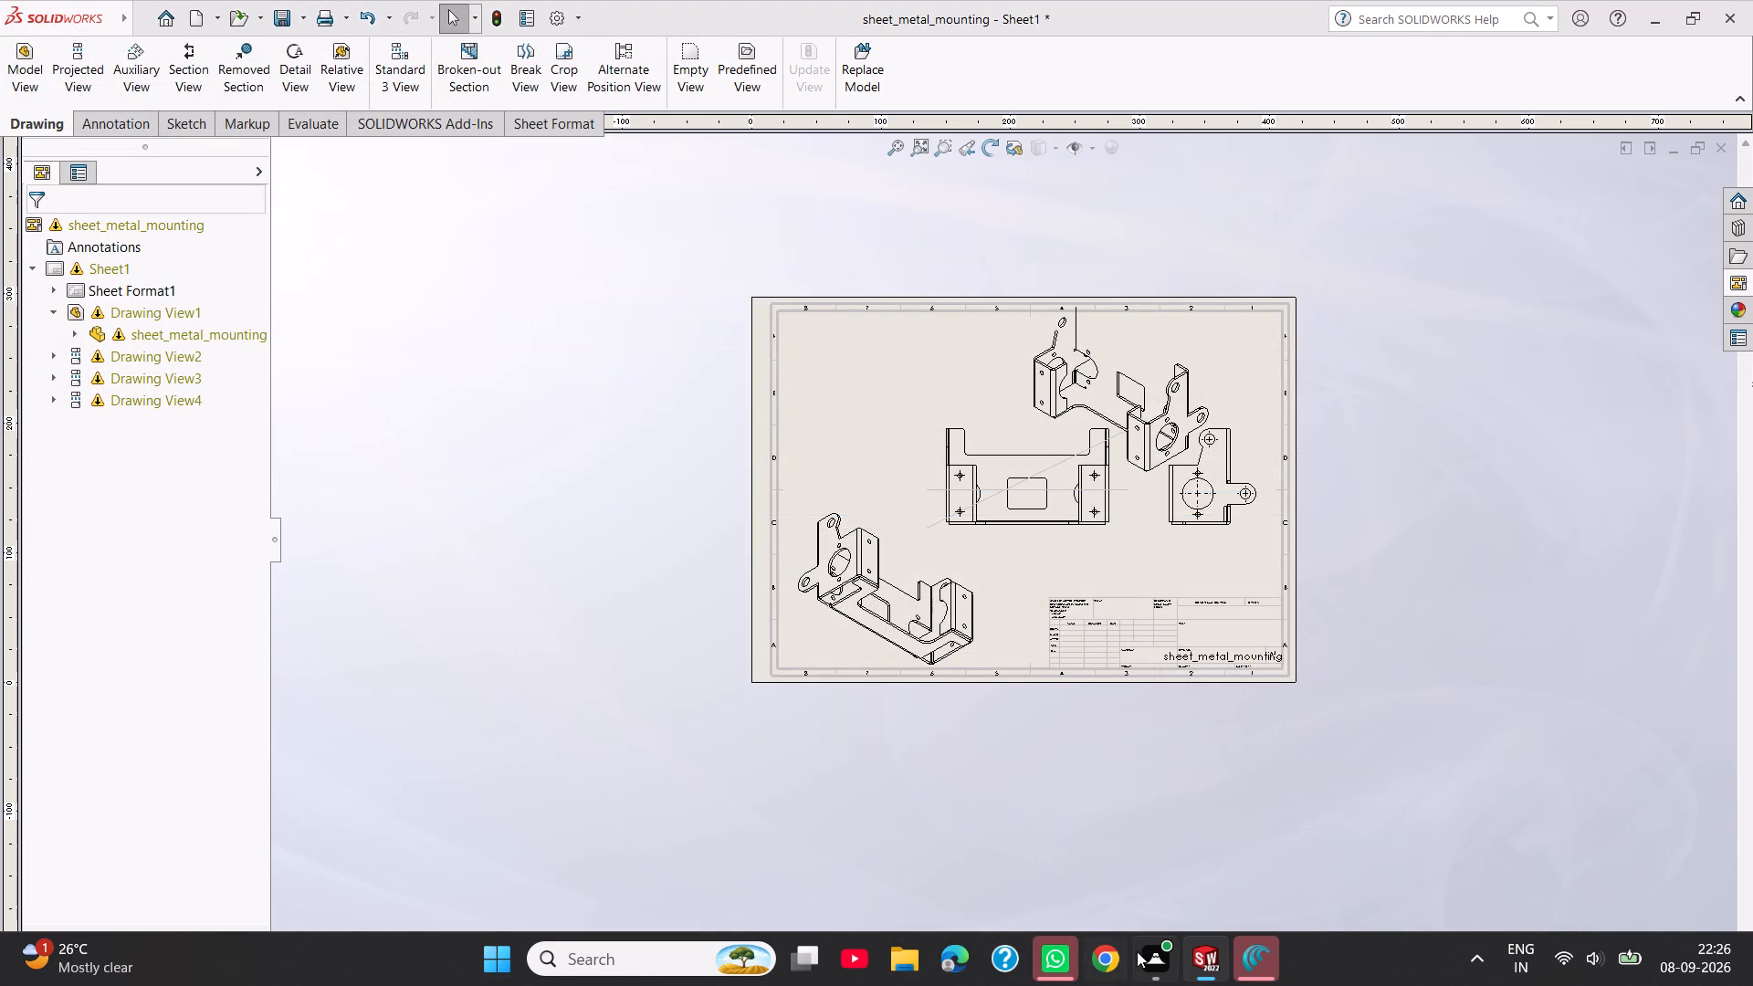